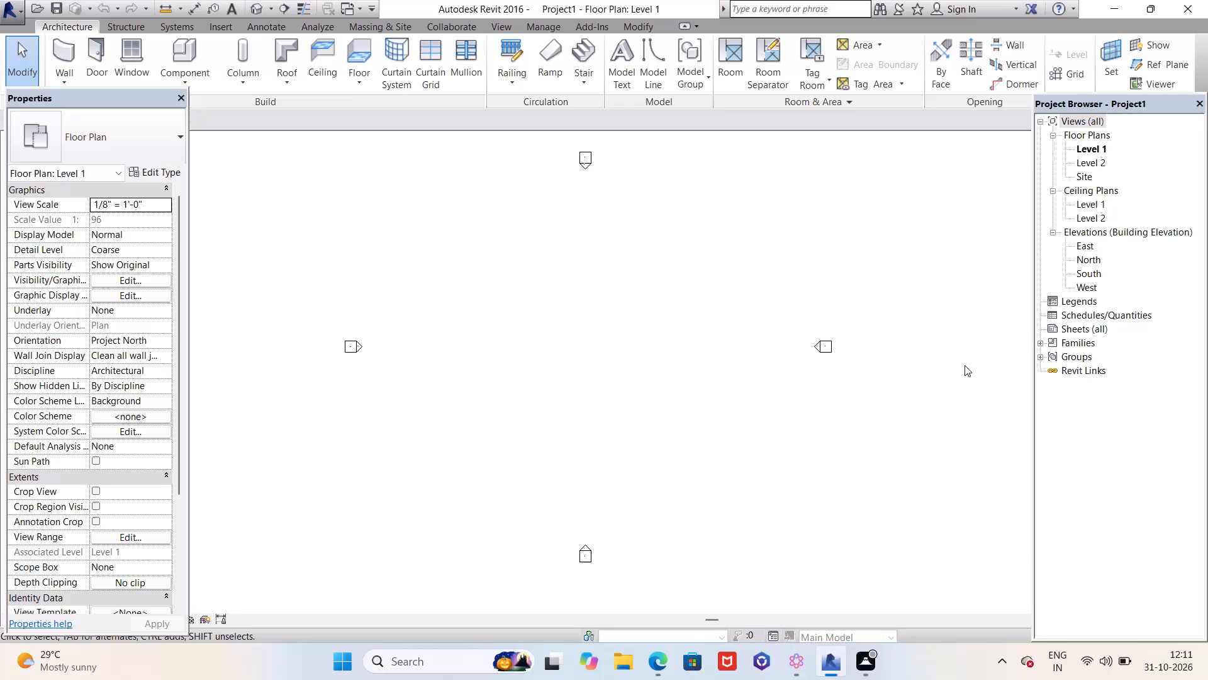
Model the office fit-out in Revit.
Turn off the computer's Wi-Fi in the system quick settings.
click(1082, 665)
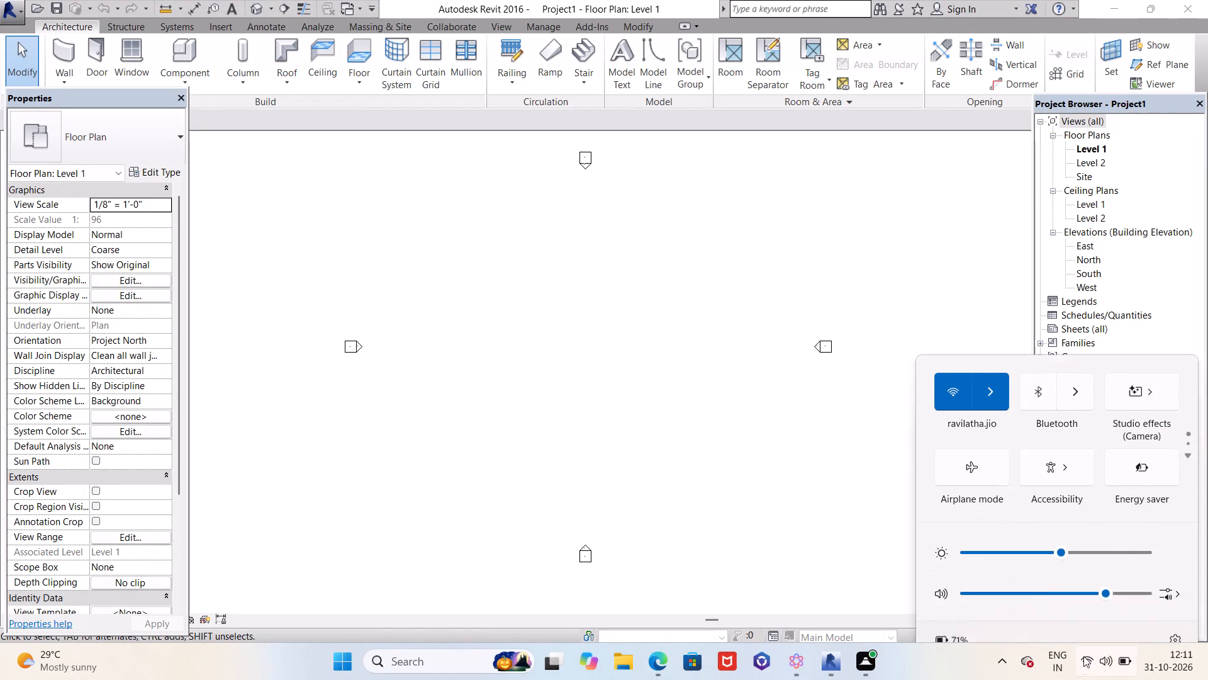
click(948, 375)
click(793, 350)
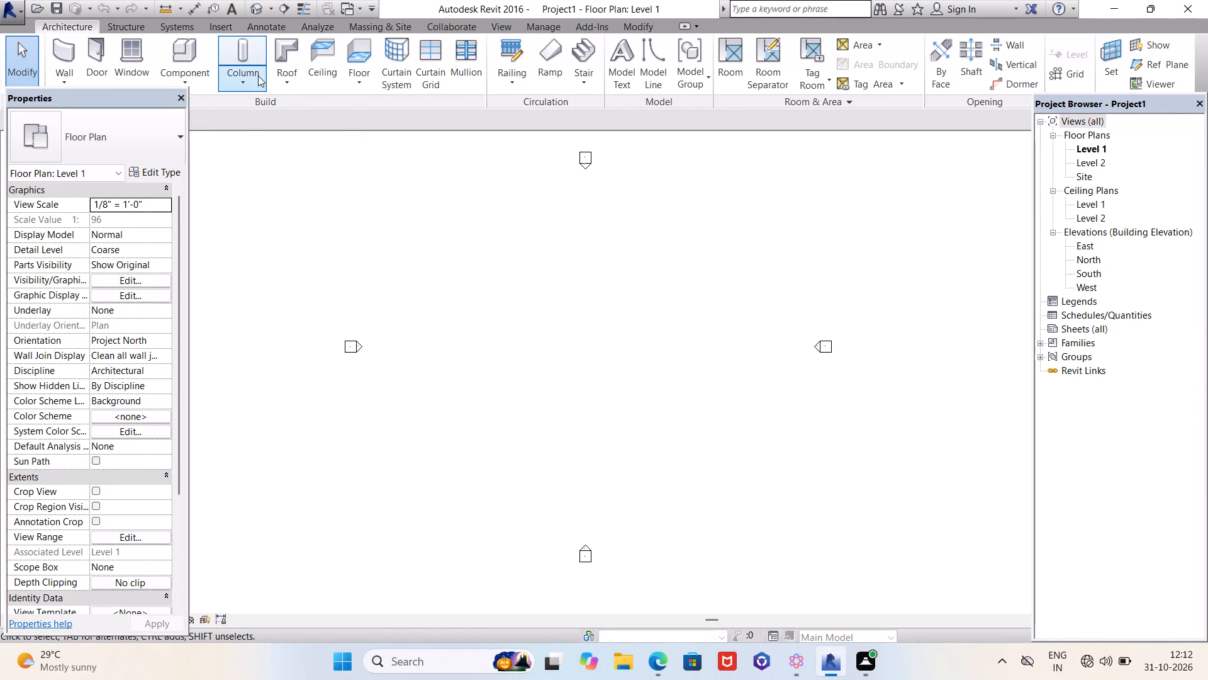
Draw a rectangle of Generic - 8" architectural walls on Level 1, about 104' by 76', between the four elevation markers.
click(65, 67)
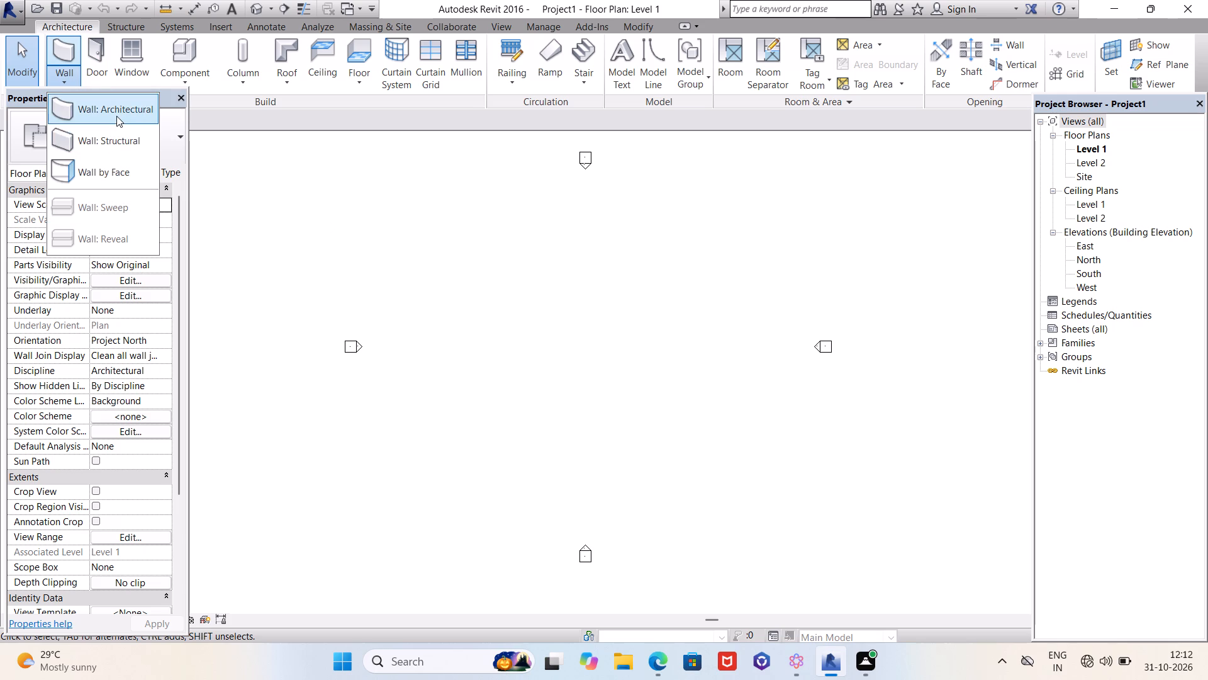
click(116, 116)
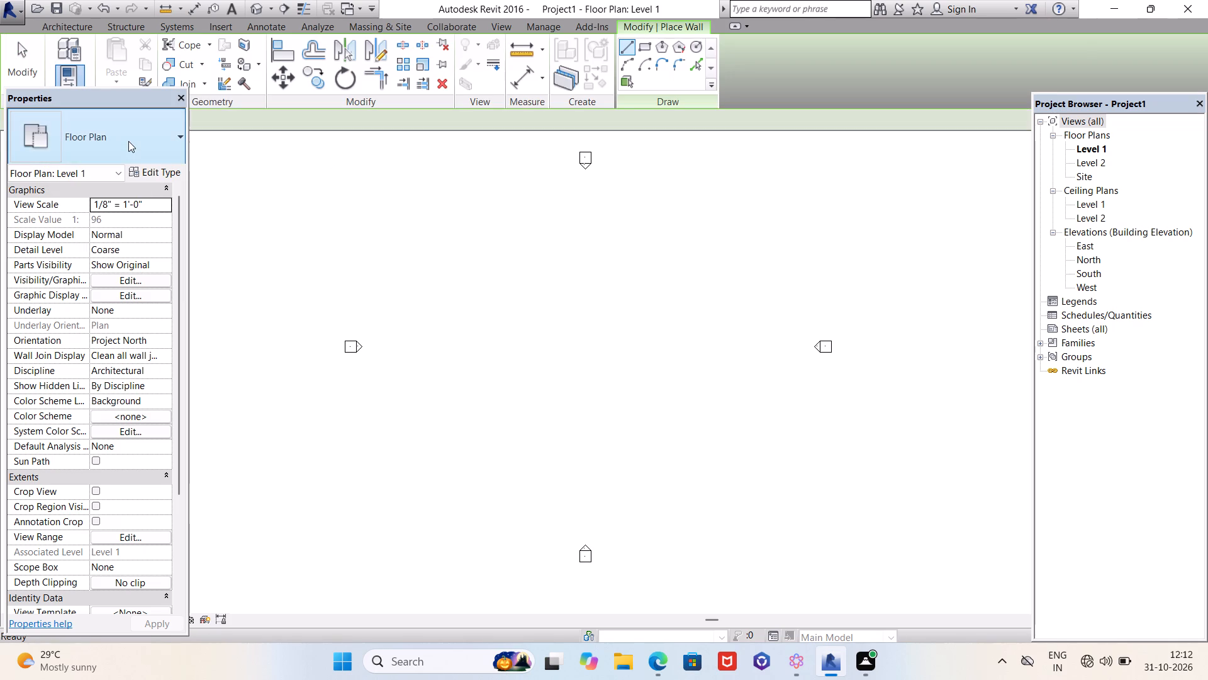
click(128, 141)
click(128, 141)
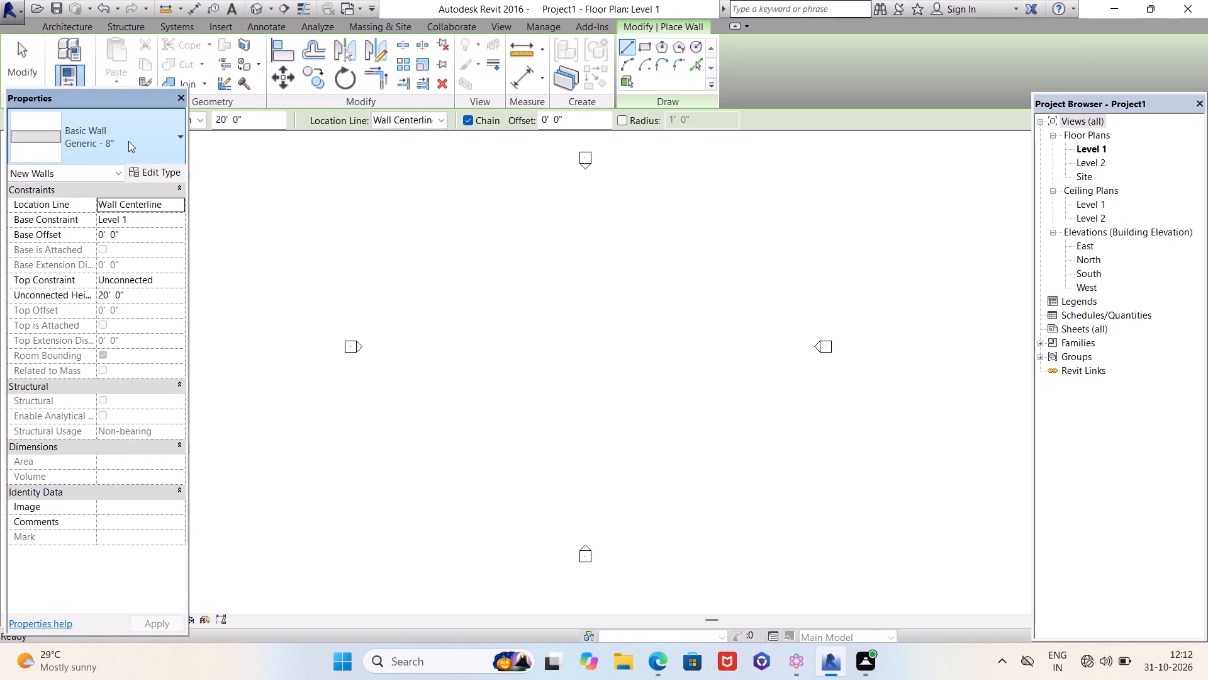
click(434, 226)
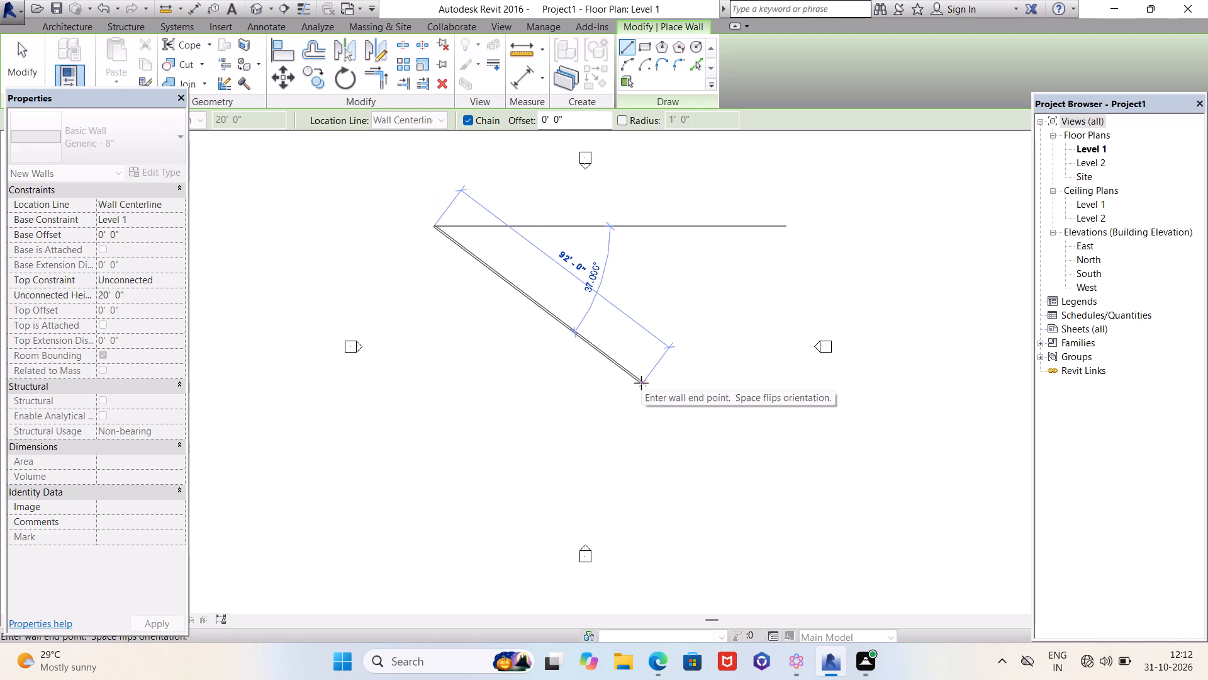
key(Escape)
click(644, 54)
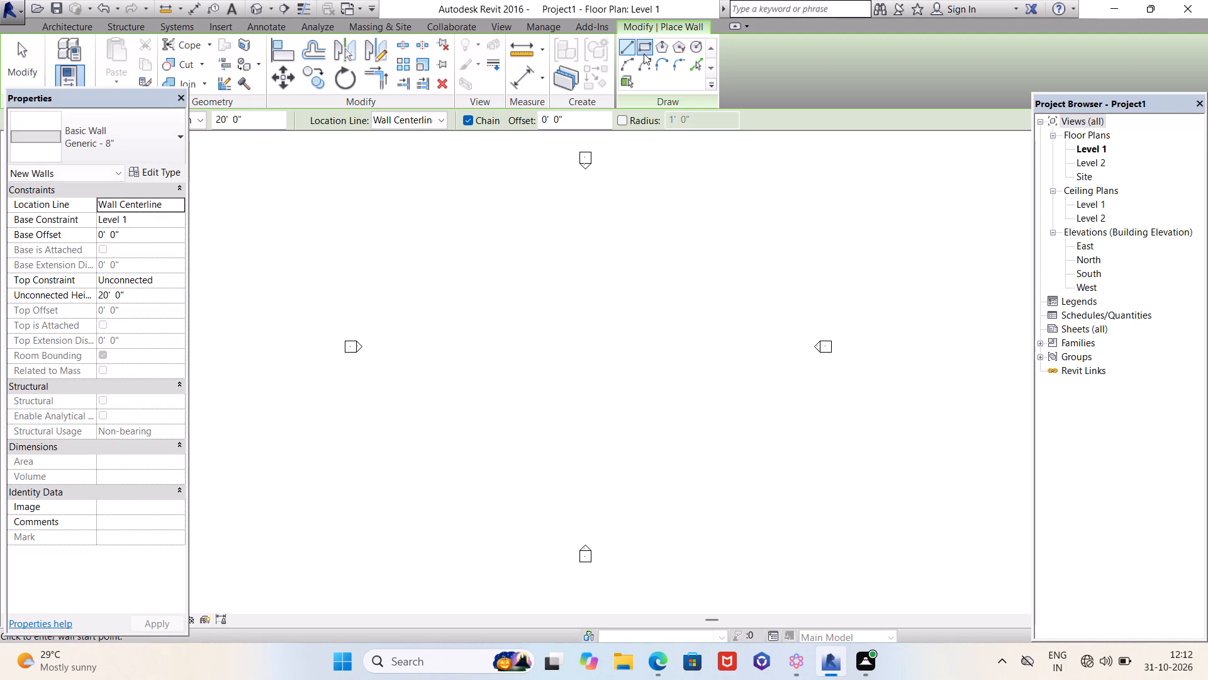
click(420, 250)
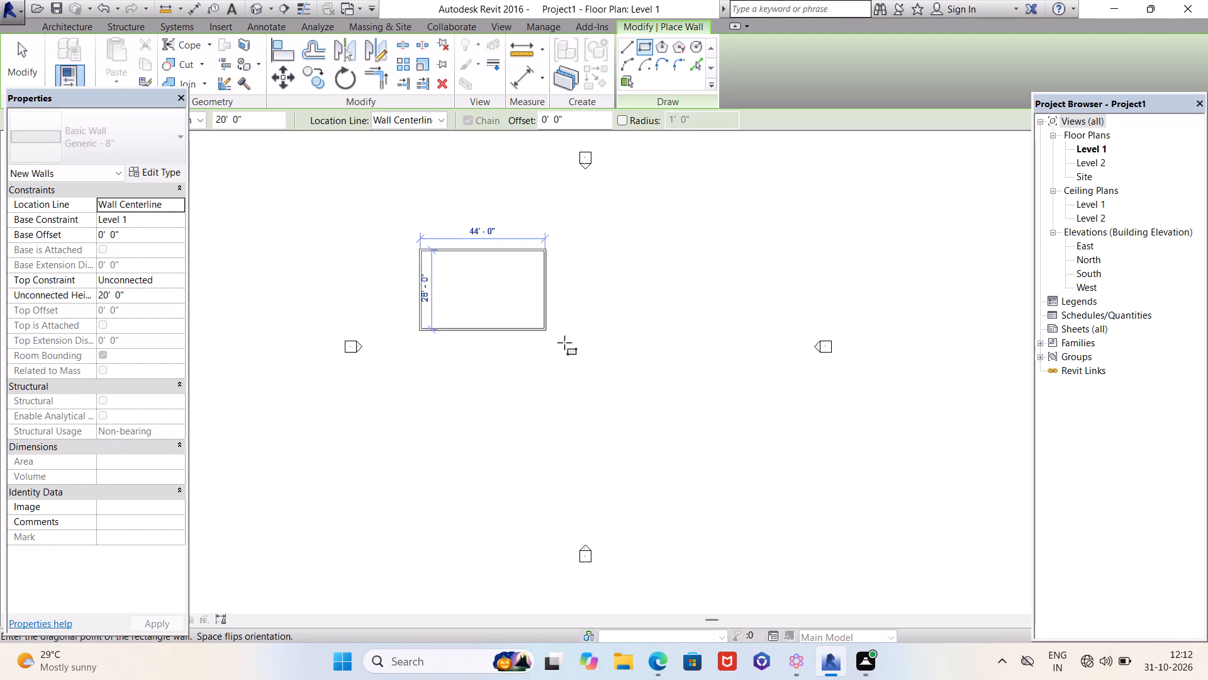
click(716, 470)
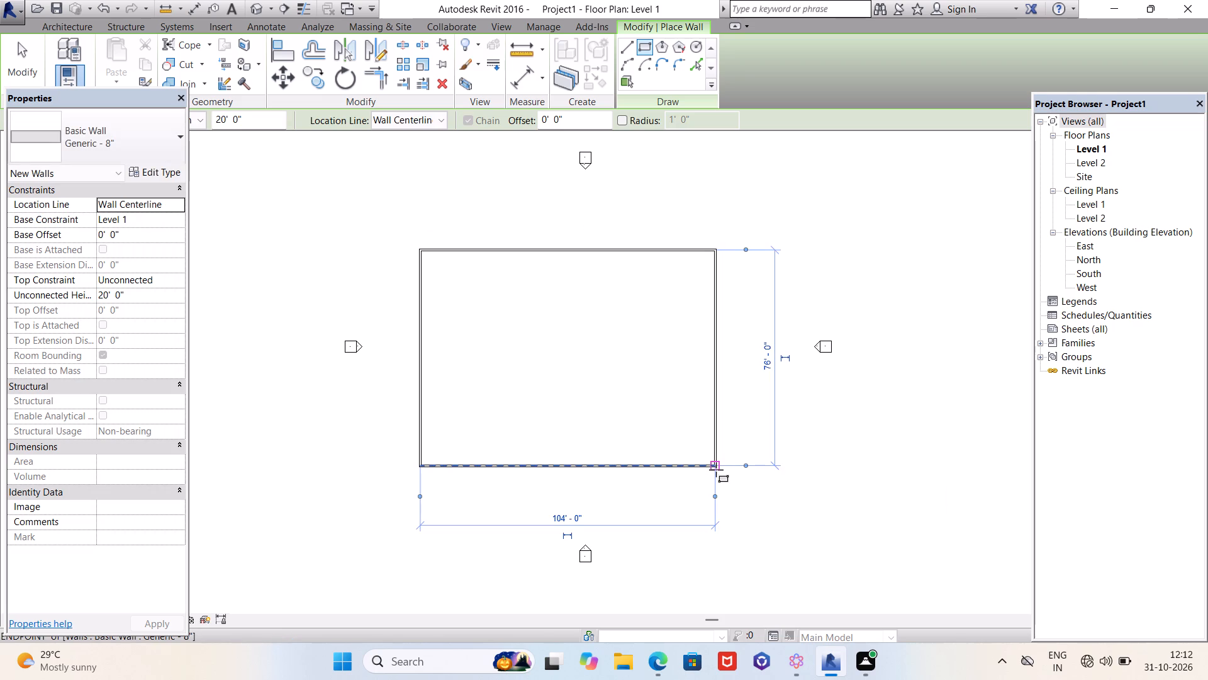
key(Escape)
key(Escape)
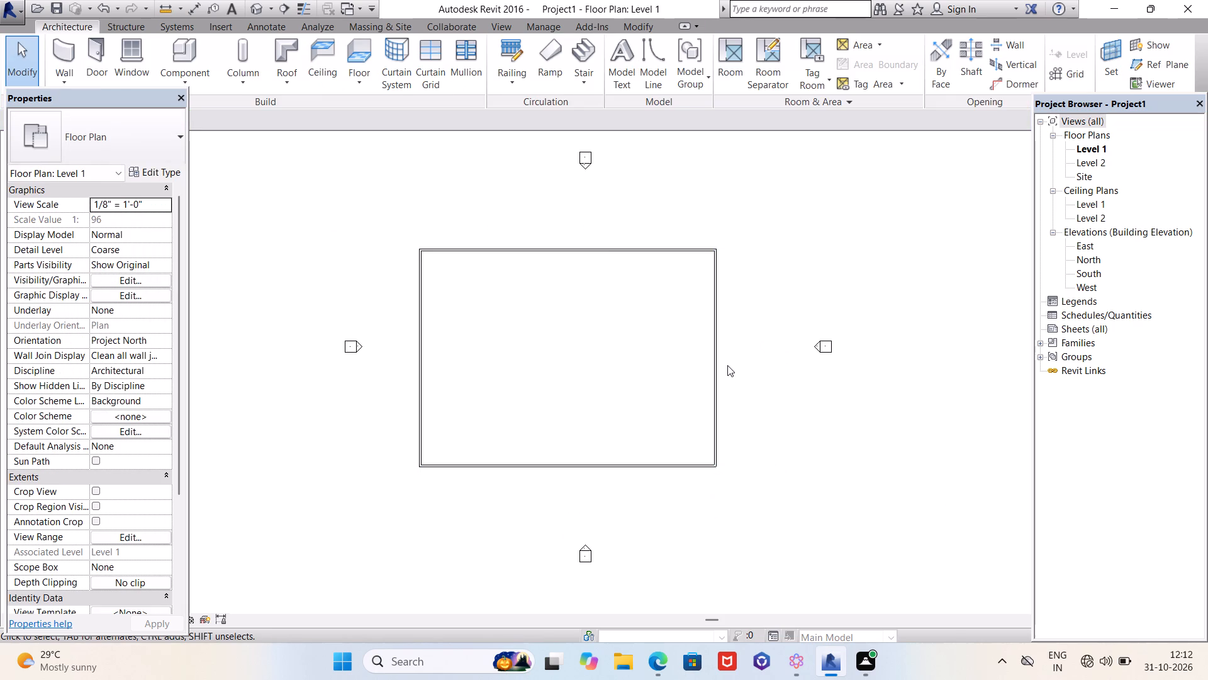
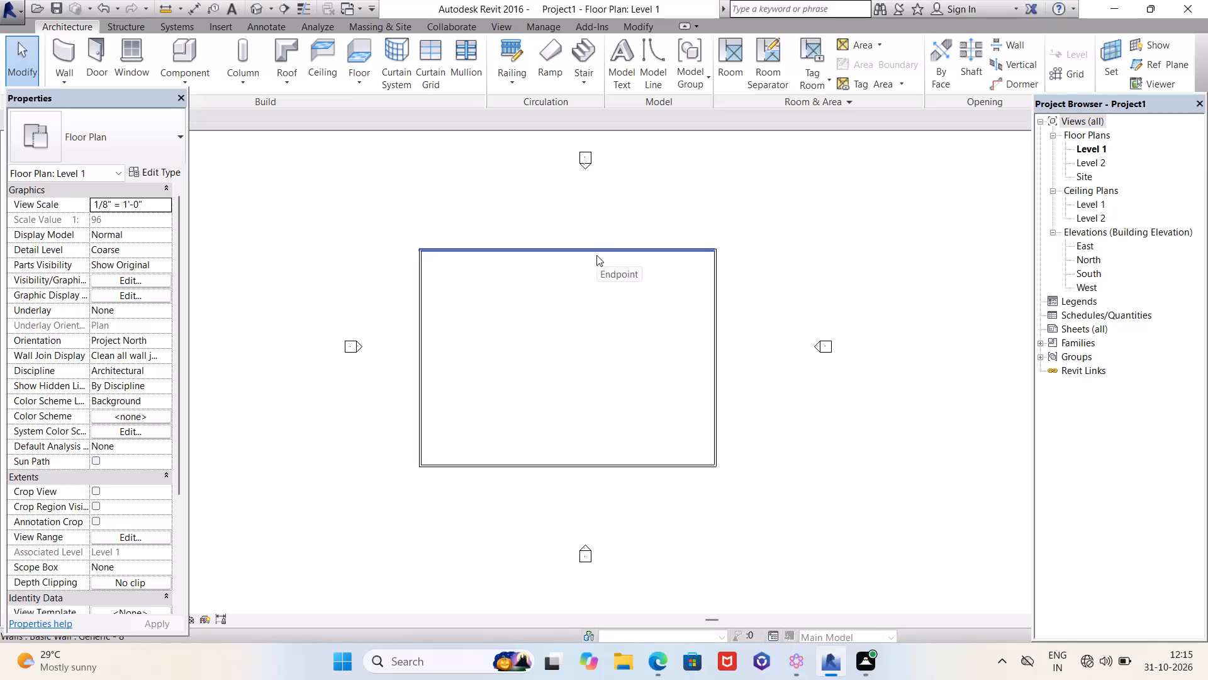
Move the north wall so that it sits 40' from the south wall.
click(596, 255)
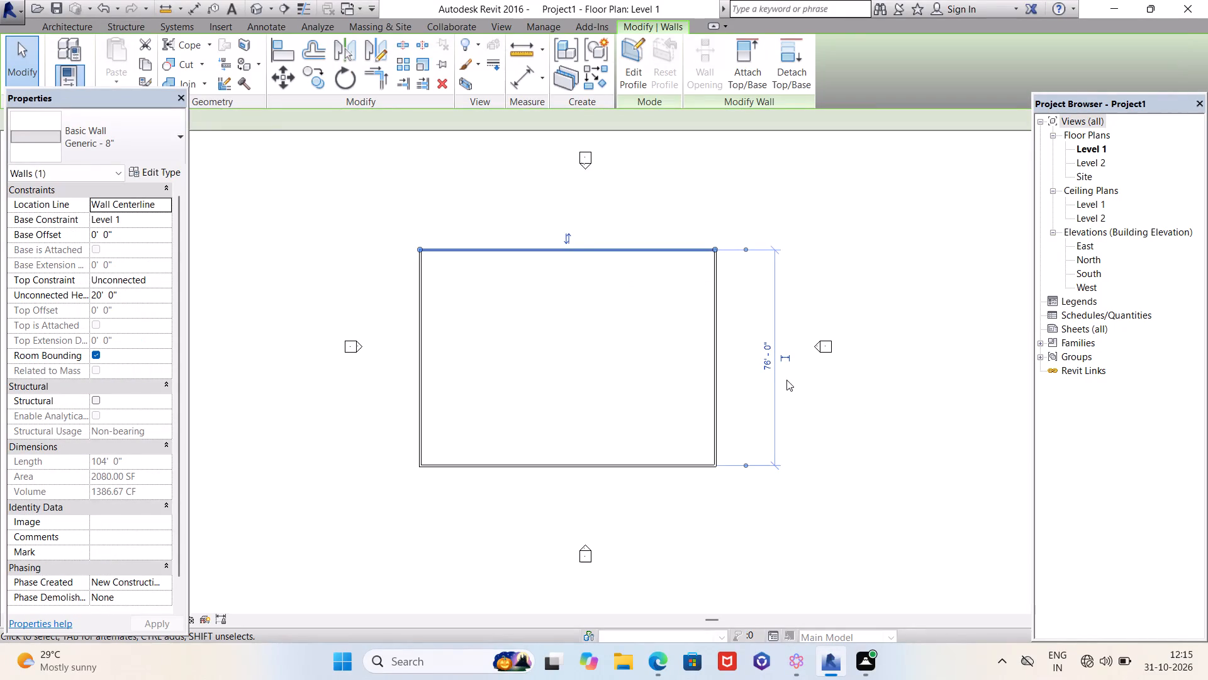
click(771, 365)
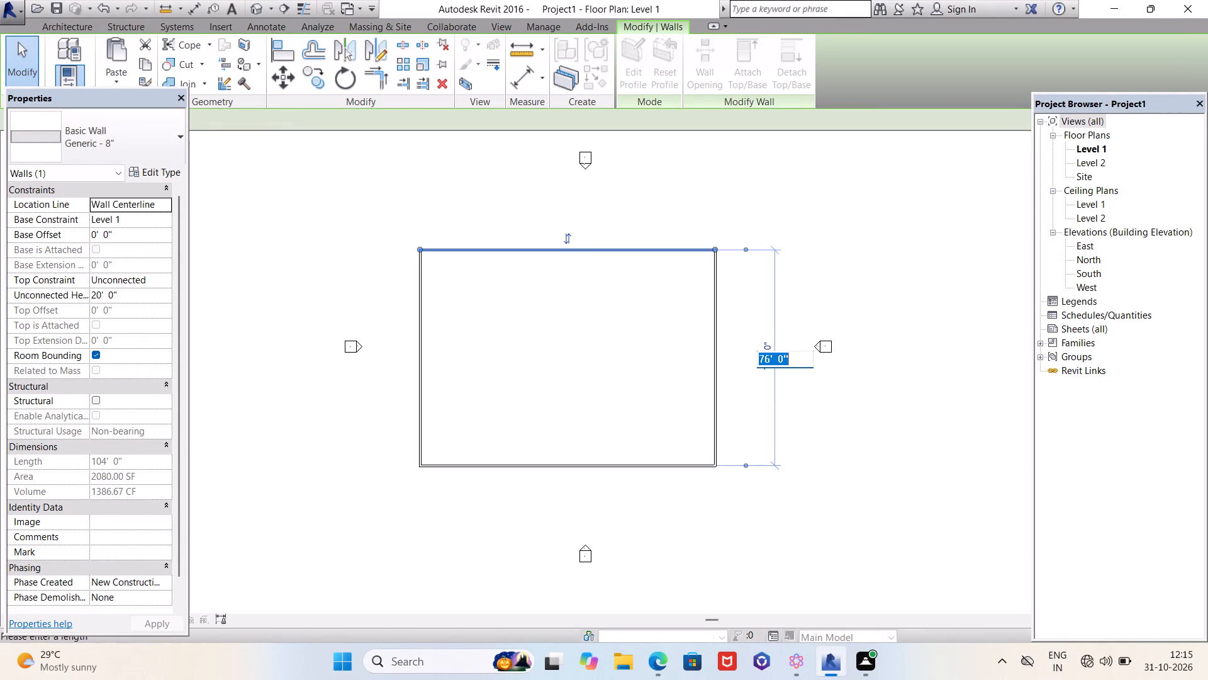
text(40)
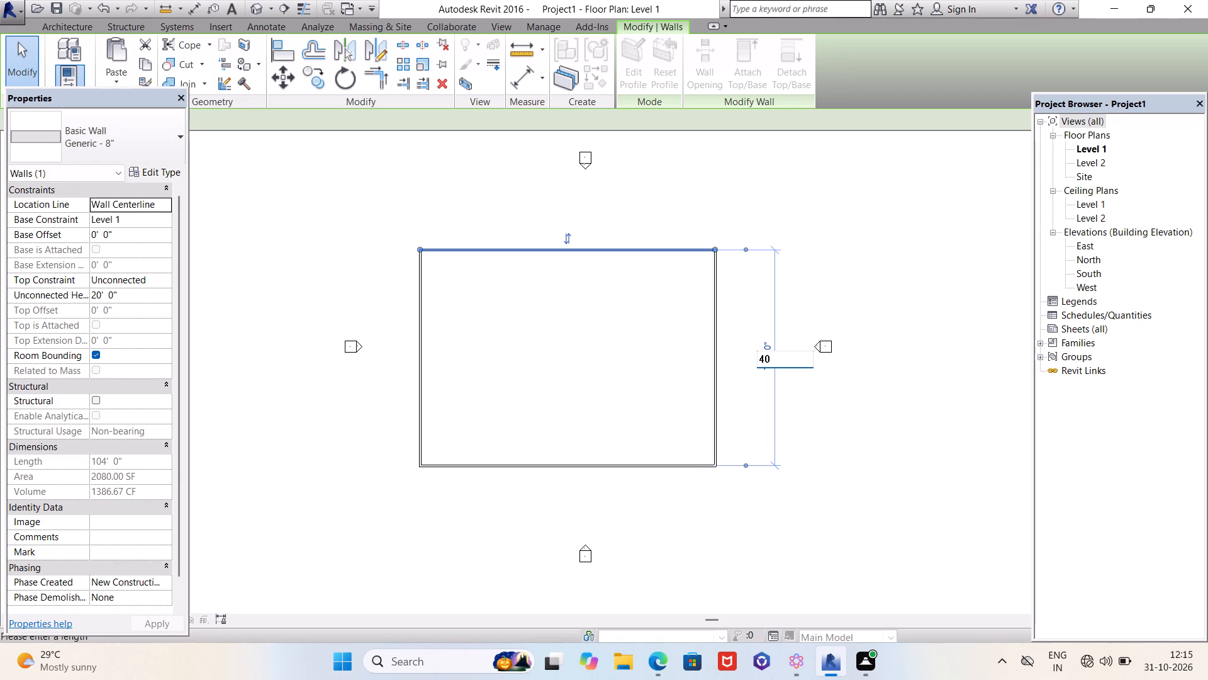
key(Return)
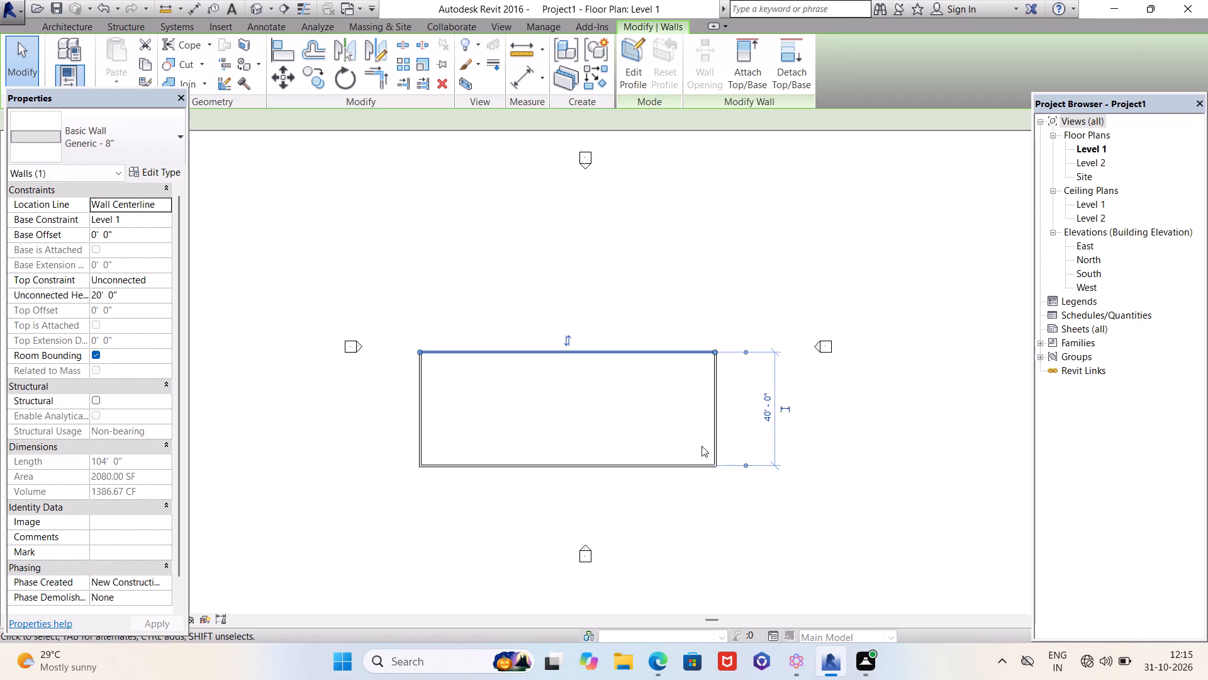
Shift both witness lines of the north wall's distance dimension to the outer wall faces and make that dimension permanent.
scroll(755, 365, up, 5)
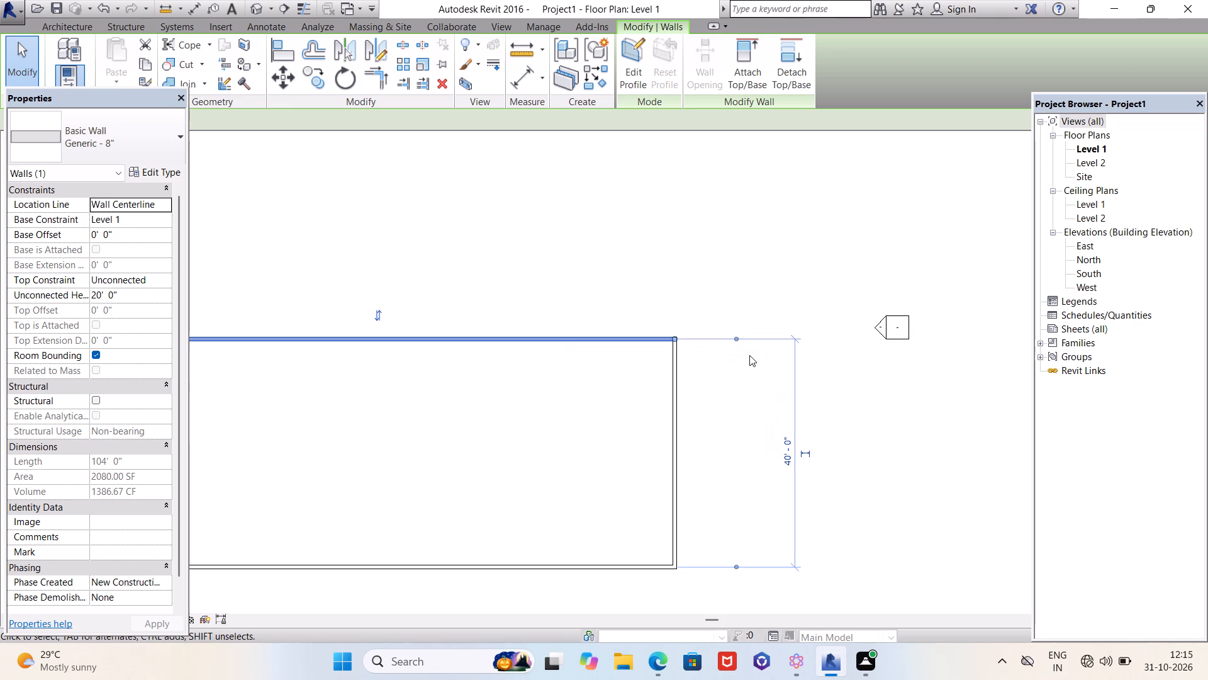
scroll(749, 355, up, 11)
click(703, 295)
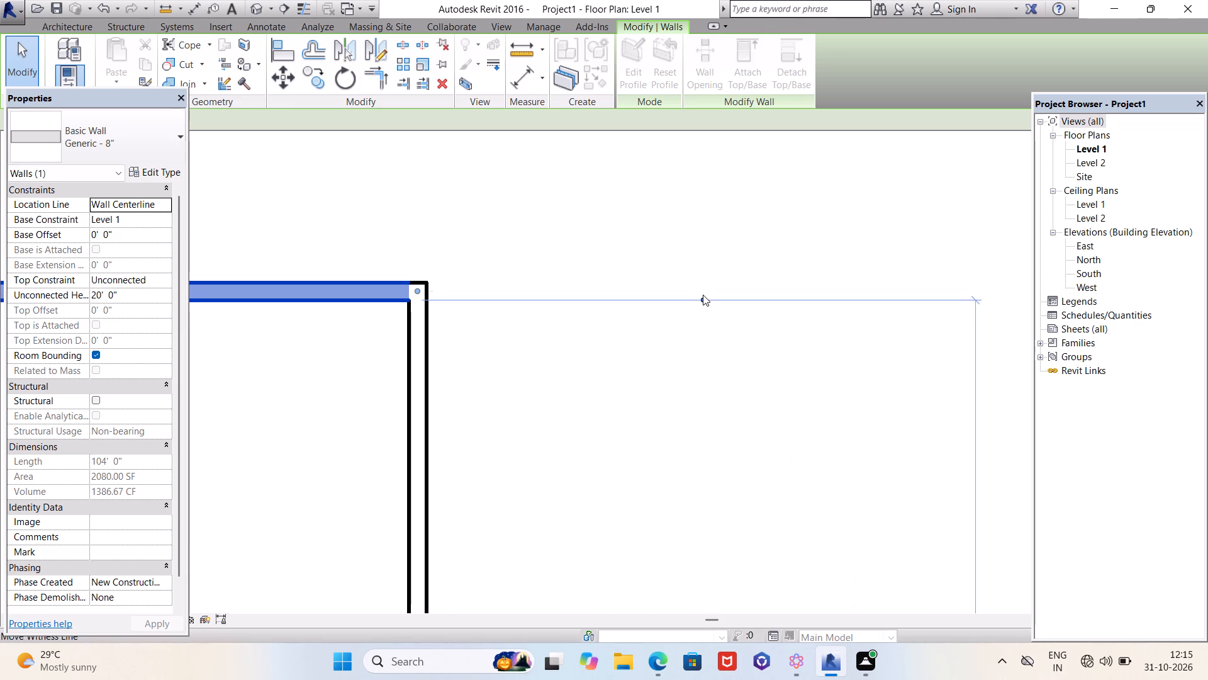
click(702, 300)
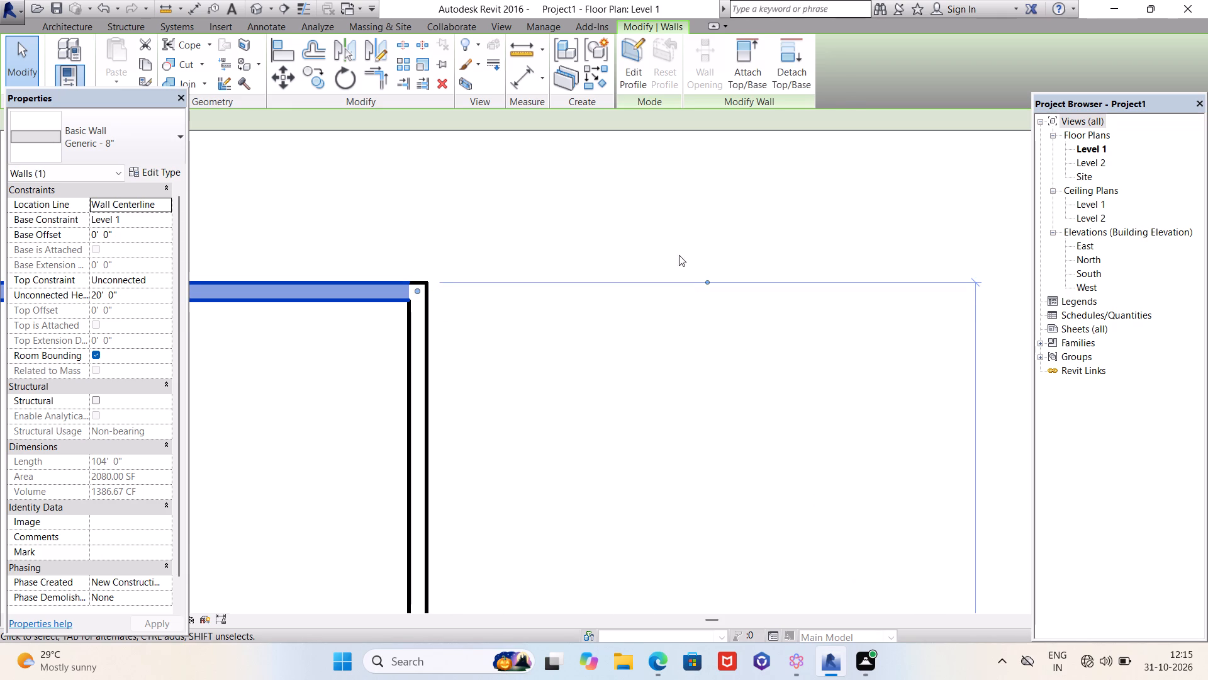
scroll(671, 244, down, 12)
scroll(677, 419, up, 6)
scroll(669, 489, up, 5)
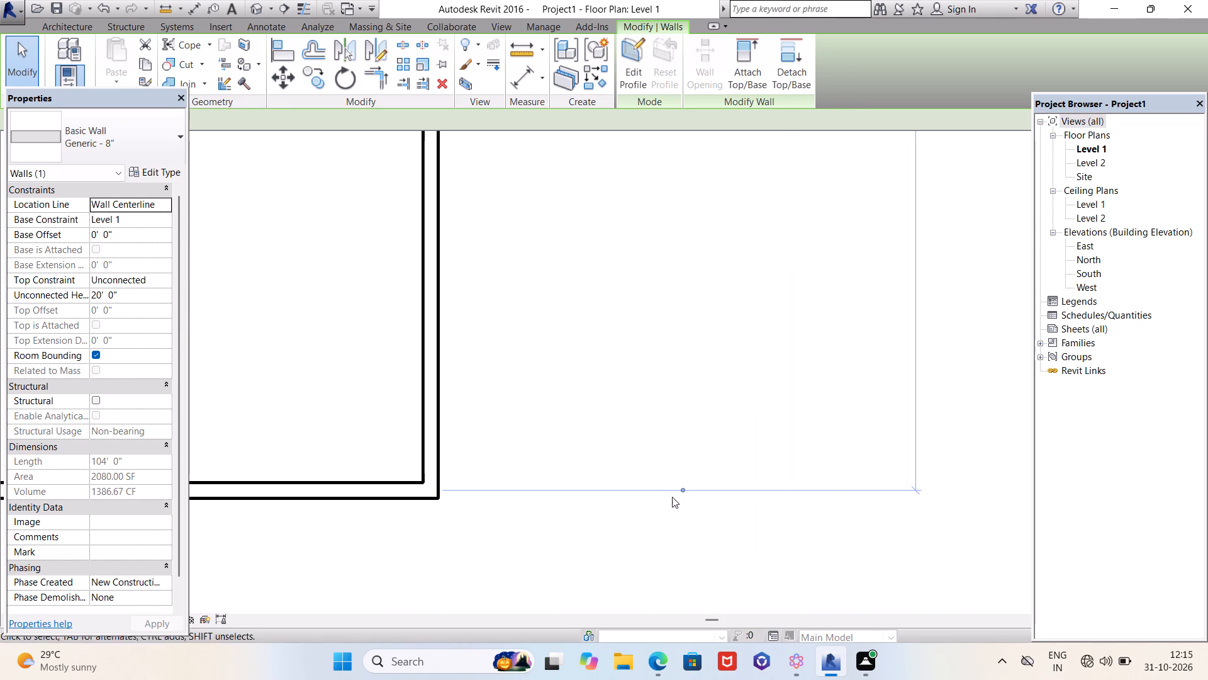
click(685, 492)
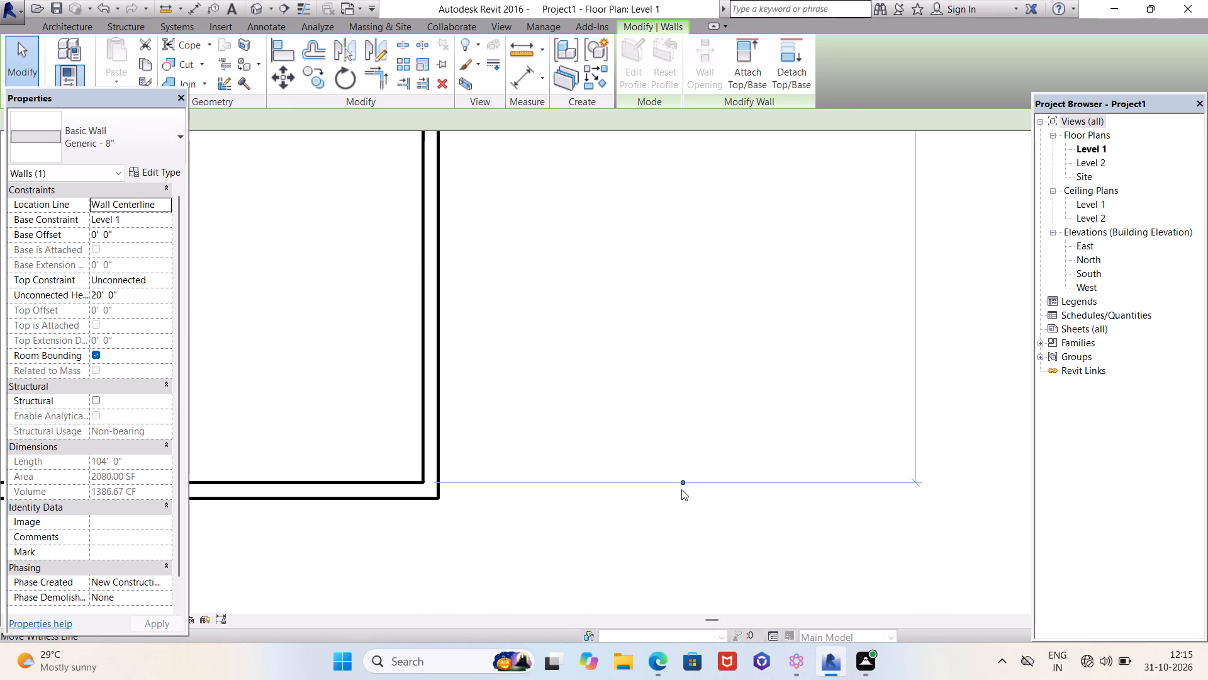
click(683, 485)
scroll(694, 513, down, 7)
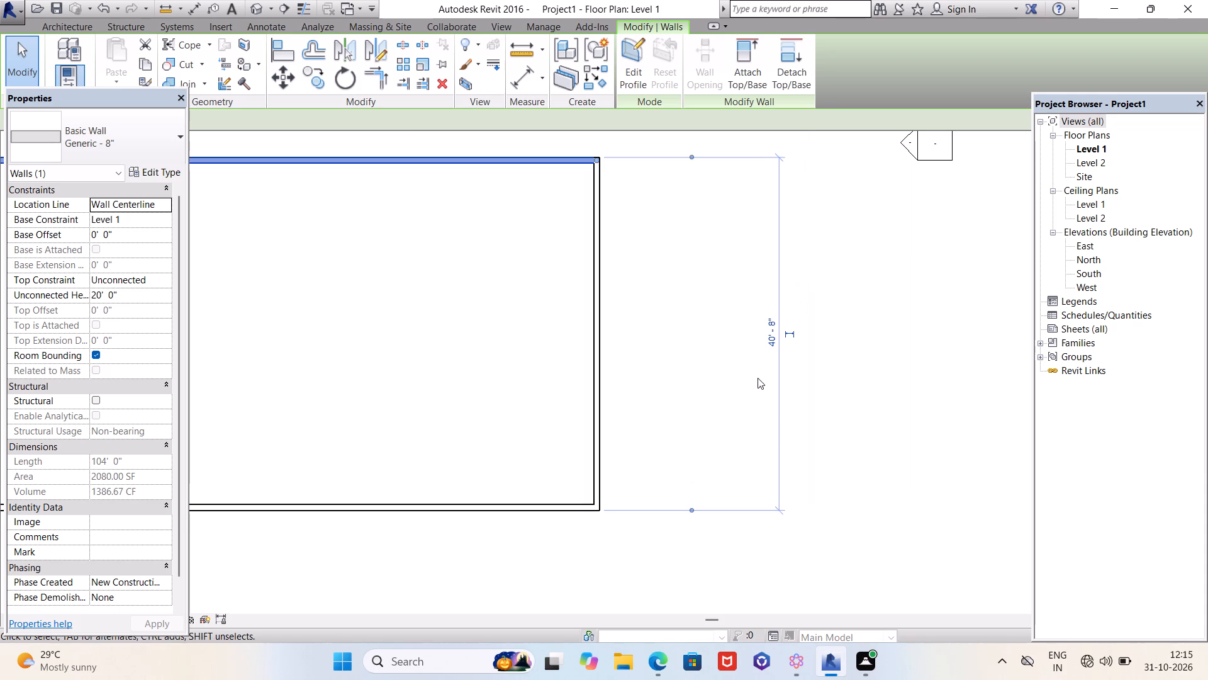
scroll(762, 367, up, 4)
click(790, 311)
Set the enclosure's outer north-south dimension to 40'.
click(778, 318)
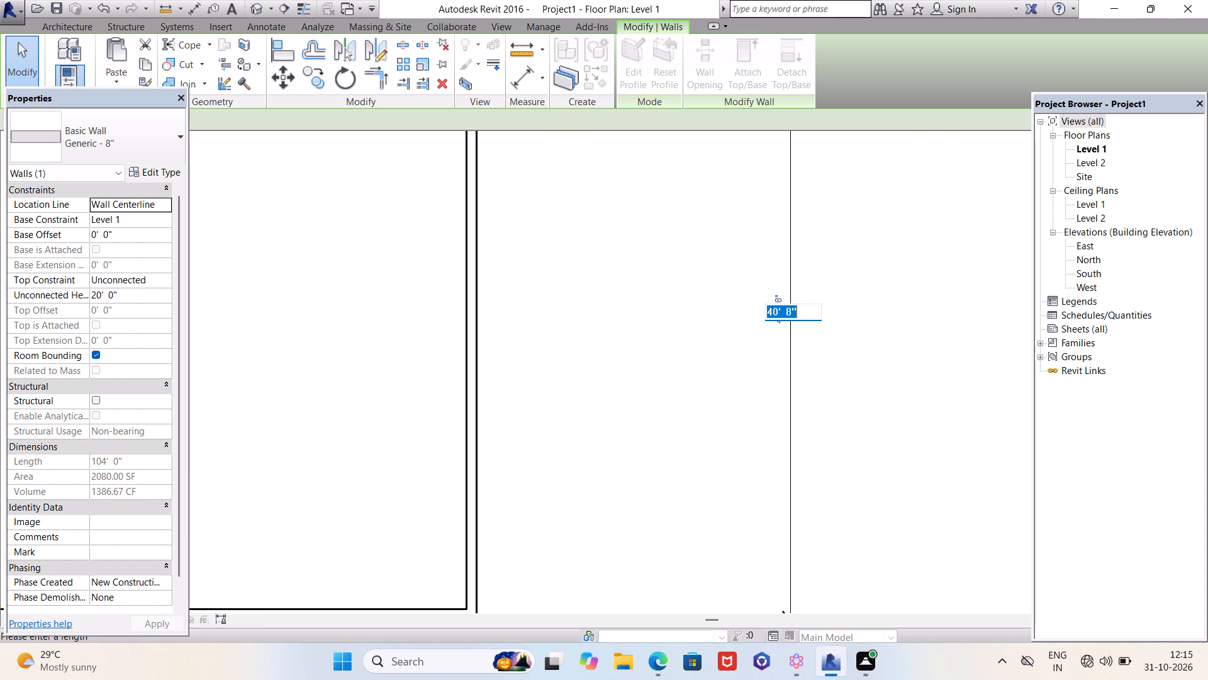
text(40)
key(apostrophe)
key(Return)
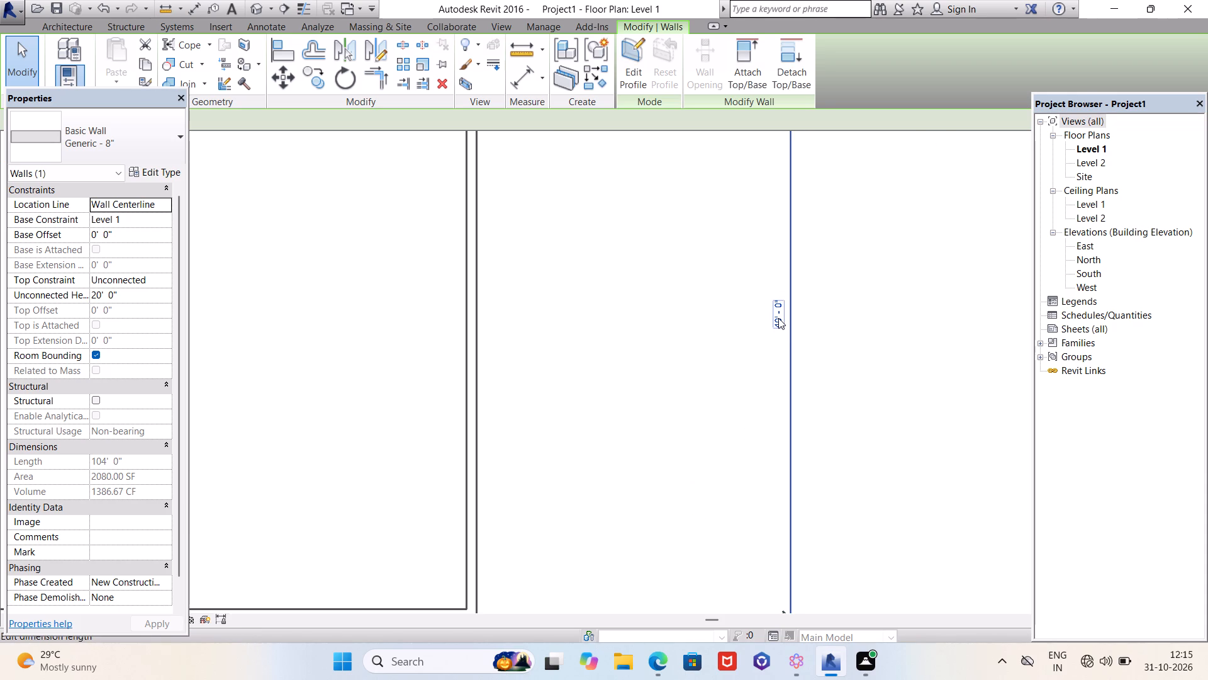
Select the east wall and shift both witness lines of its horizontal temporary dimension to the outer wall faces.
scroll(776, 320, down, 10)
scroll(845, 414, down, 4)
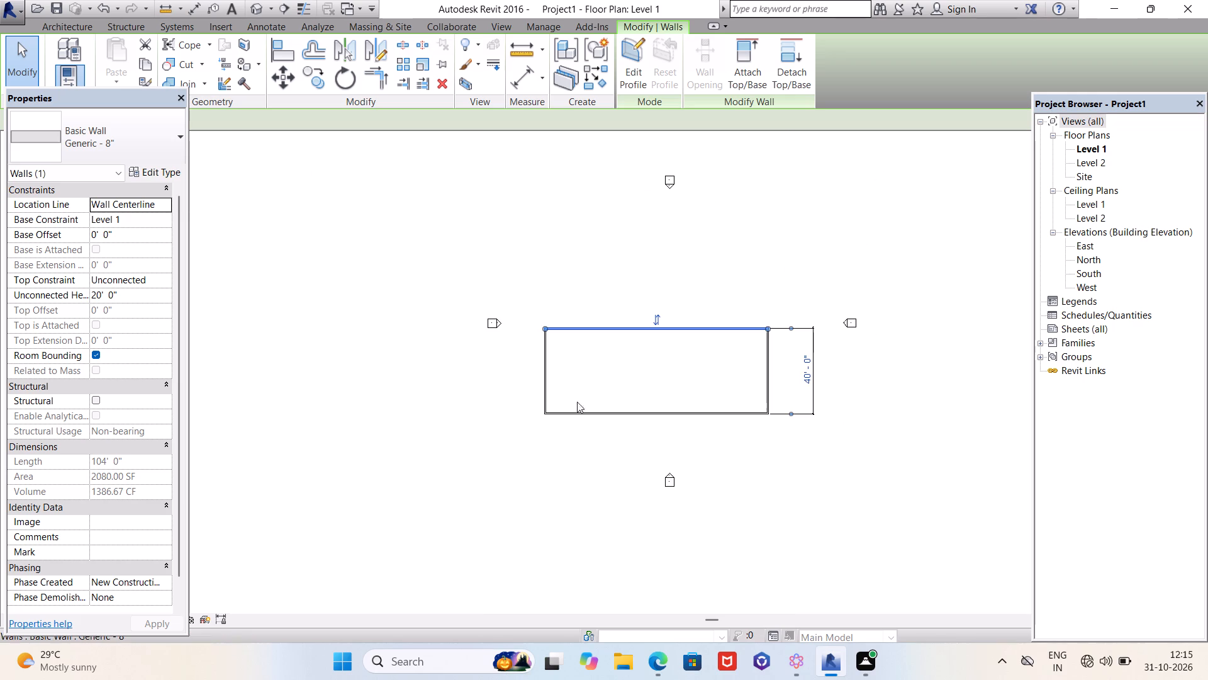
scroll(555, 396, up, 3)
click(877, 378)
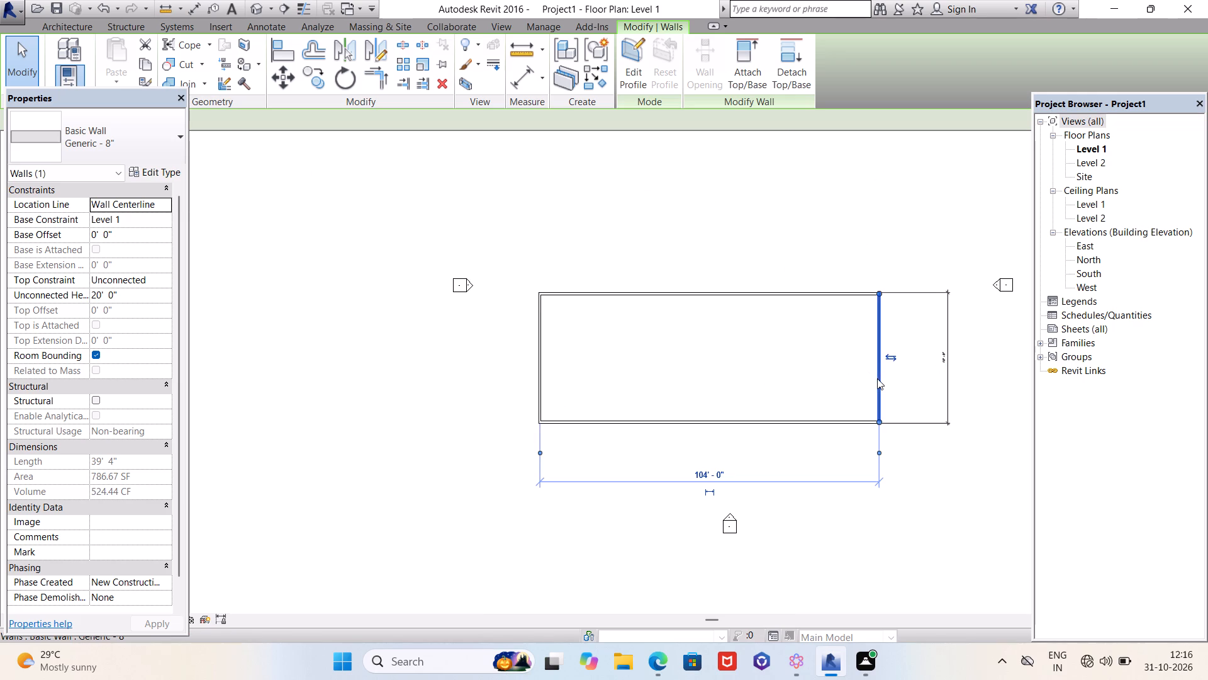
scroll(894, 480, up, 9)
click(860, 415)
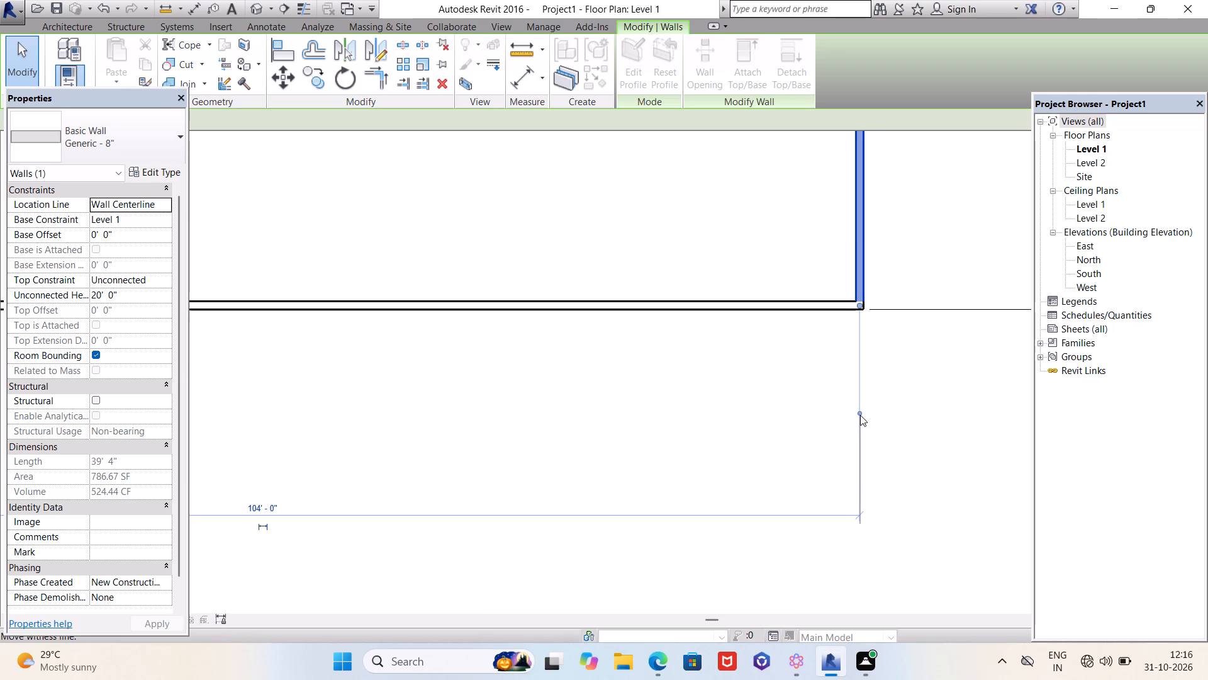
click(855, 411)
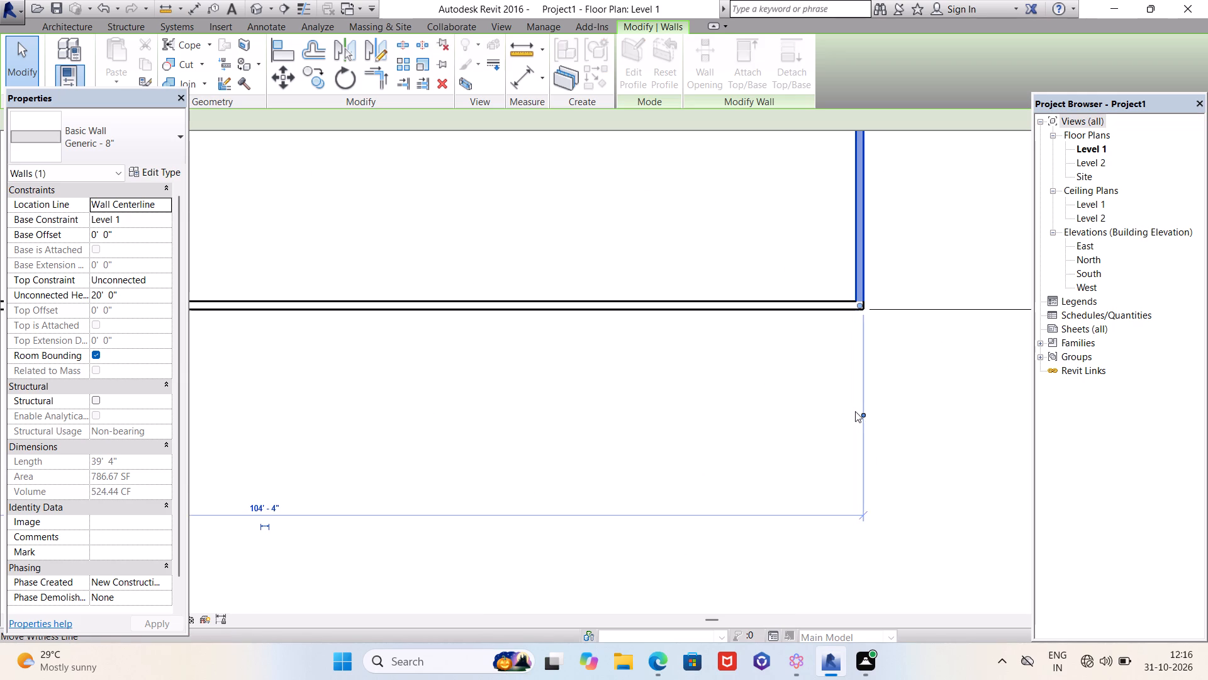
scroll(893, 434, down, 10)
scroll(594, 441, up, 11)
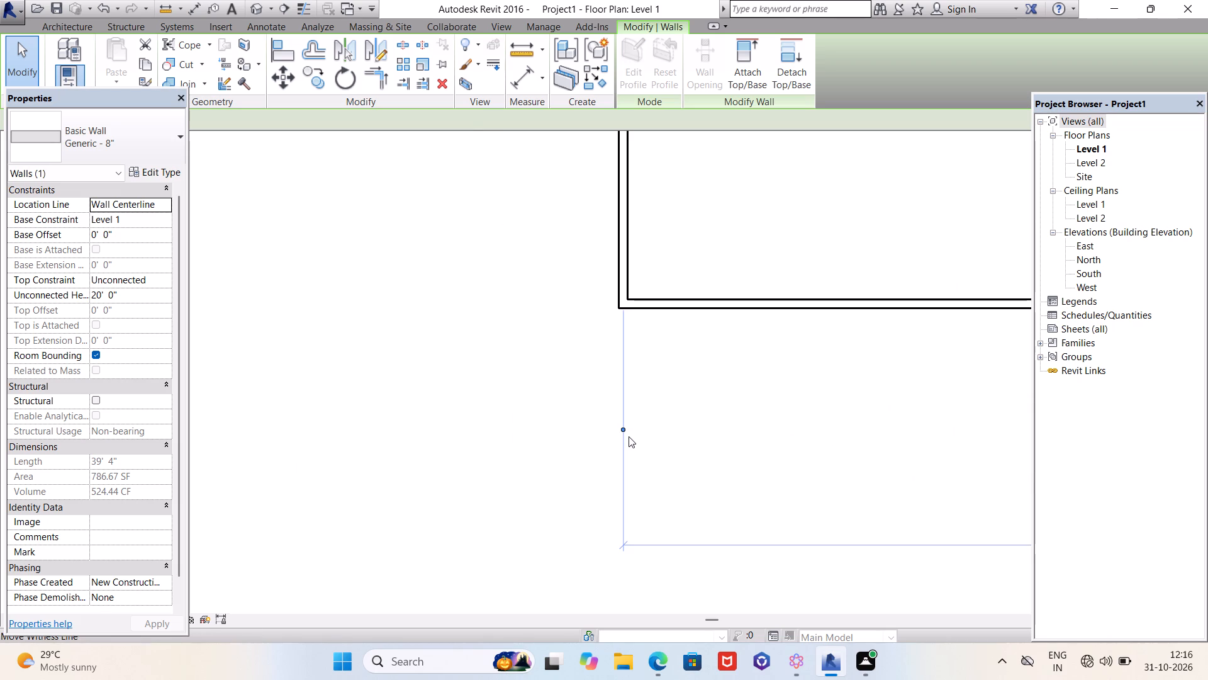
click(622, 430)
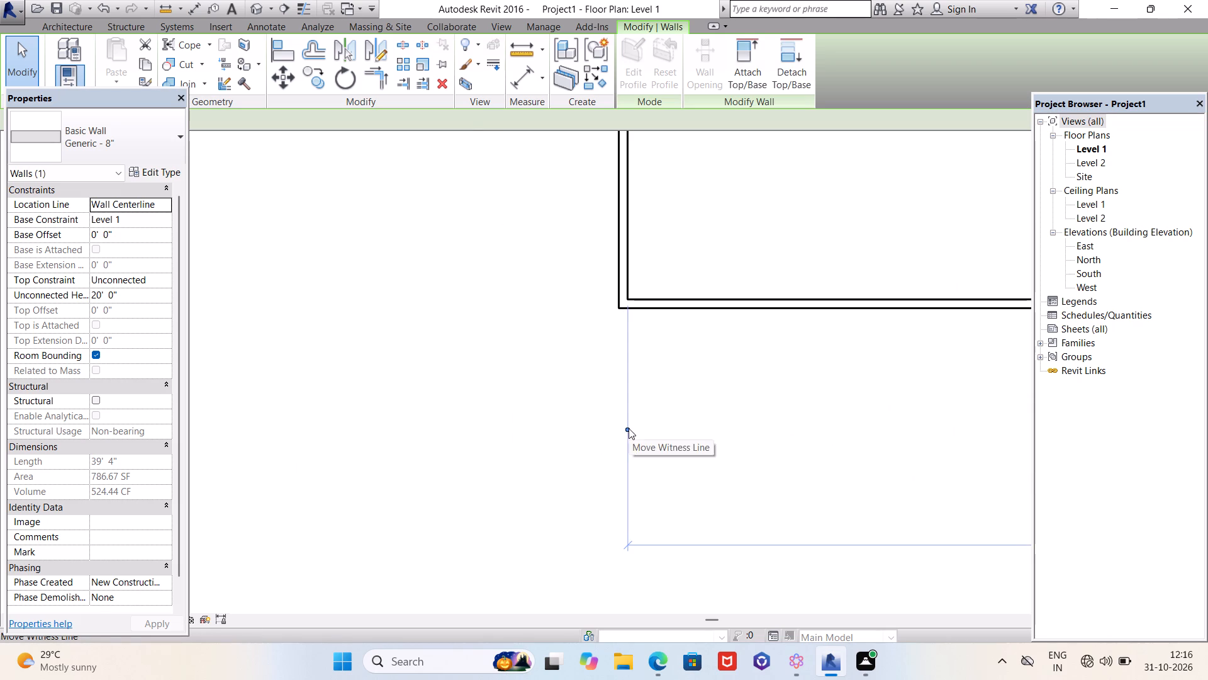
click(629, 428)
Set the enclosure's outer east-west width to 60' by moving the east wall.
scroll(423, 409, down, 7)
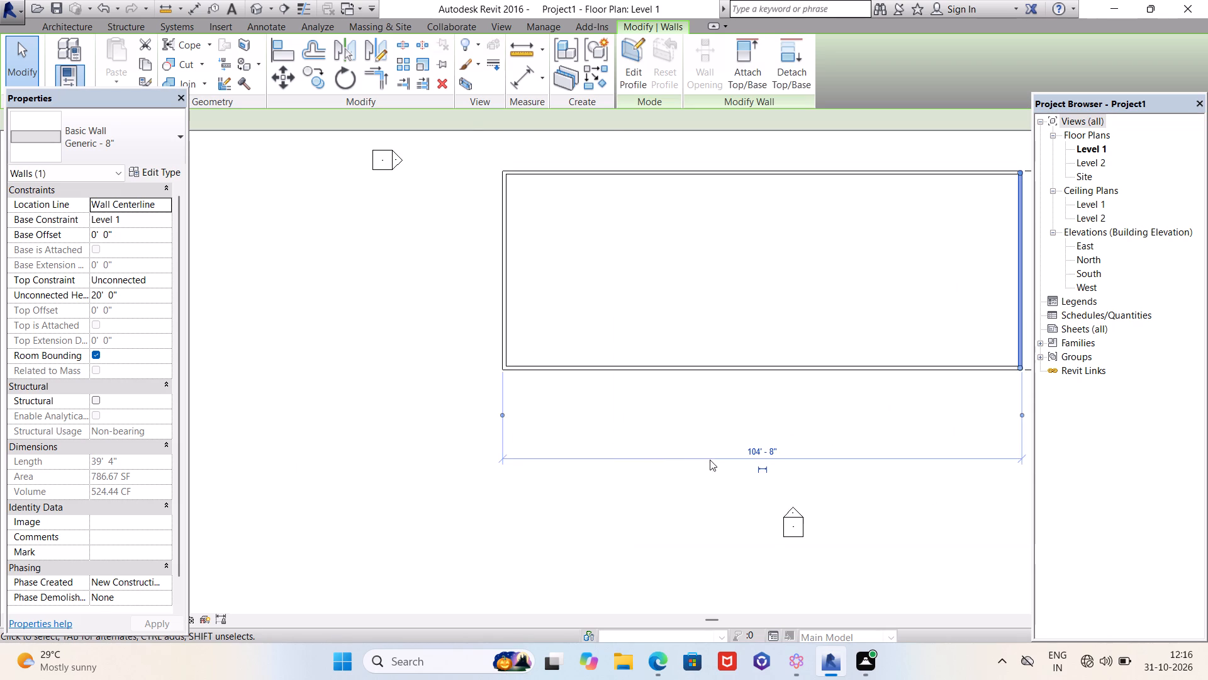
scroll(711, 448, up, 4)
scroll(758, 470, up, 4)
click(827, 462)
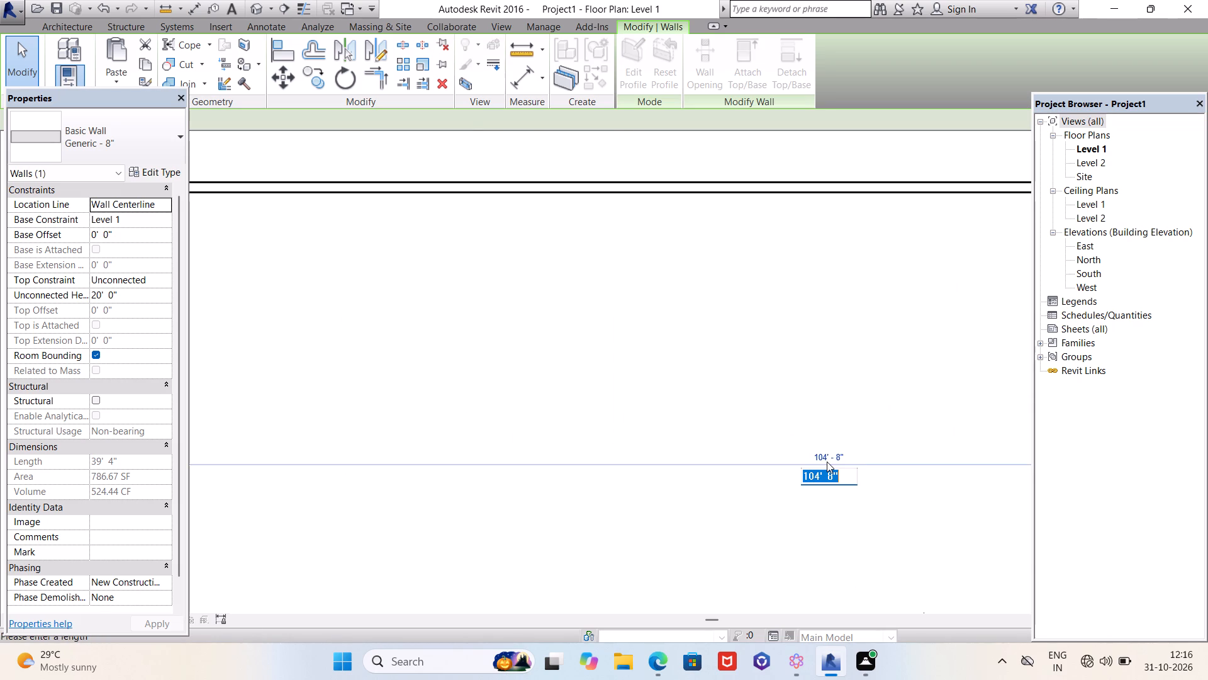
text(60)
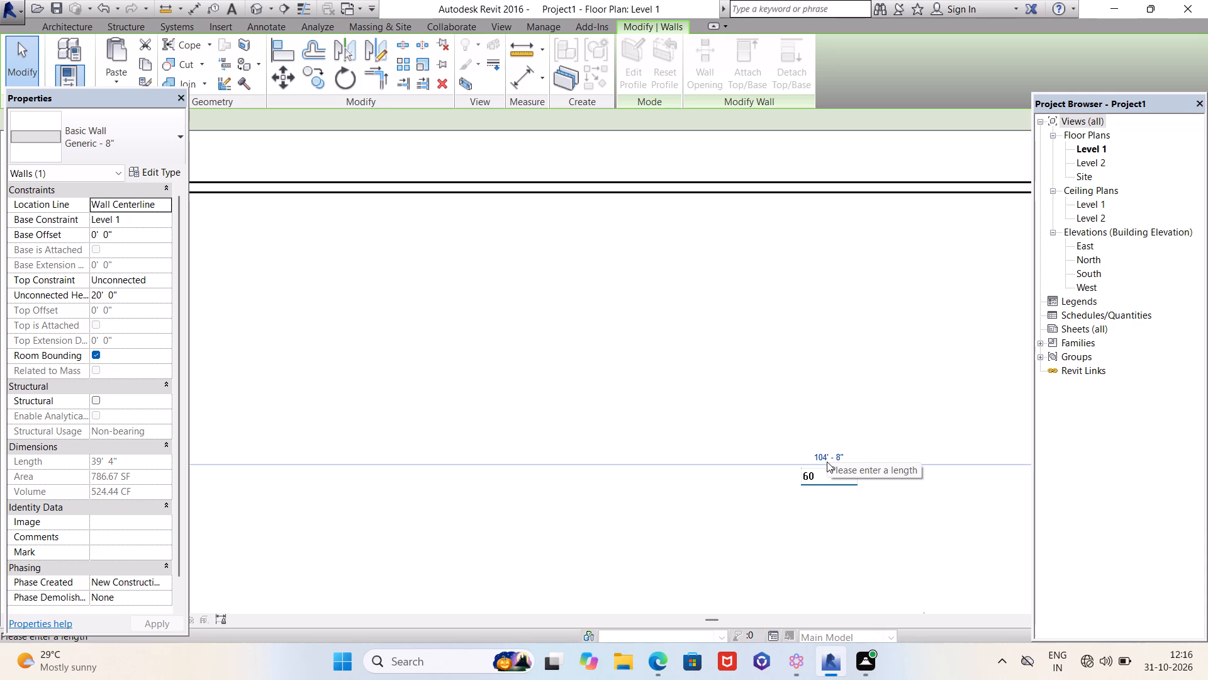
key(apostrophe)
key(Return)
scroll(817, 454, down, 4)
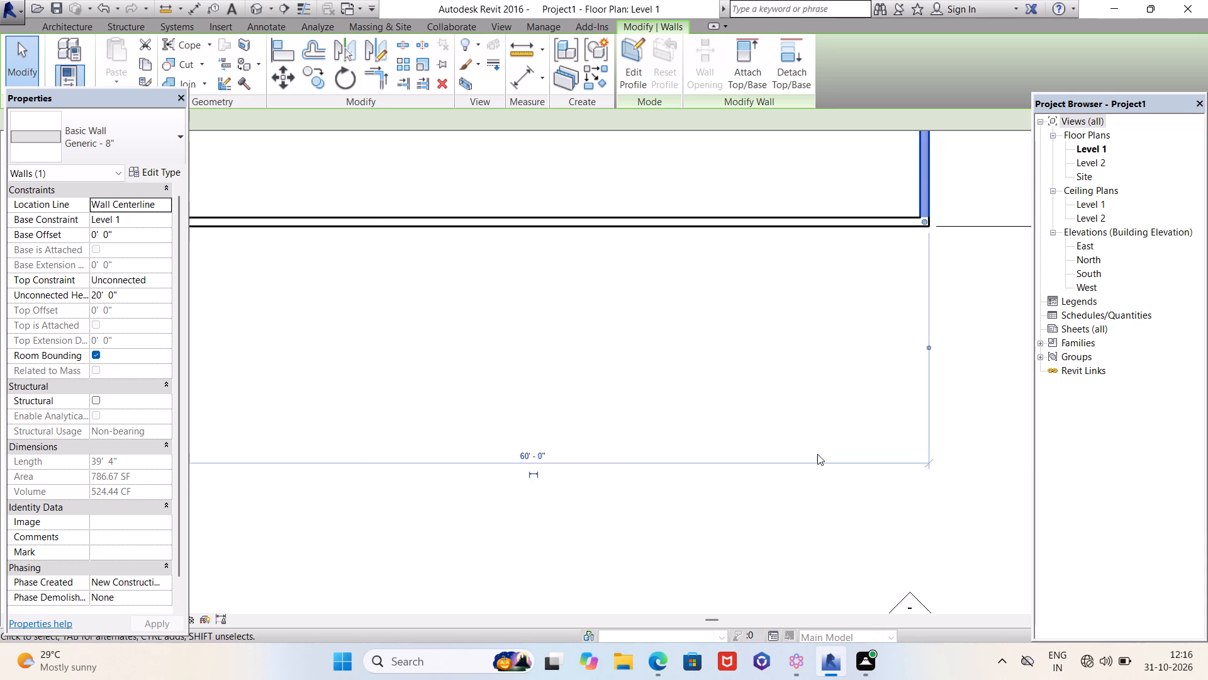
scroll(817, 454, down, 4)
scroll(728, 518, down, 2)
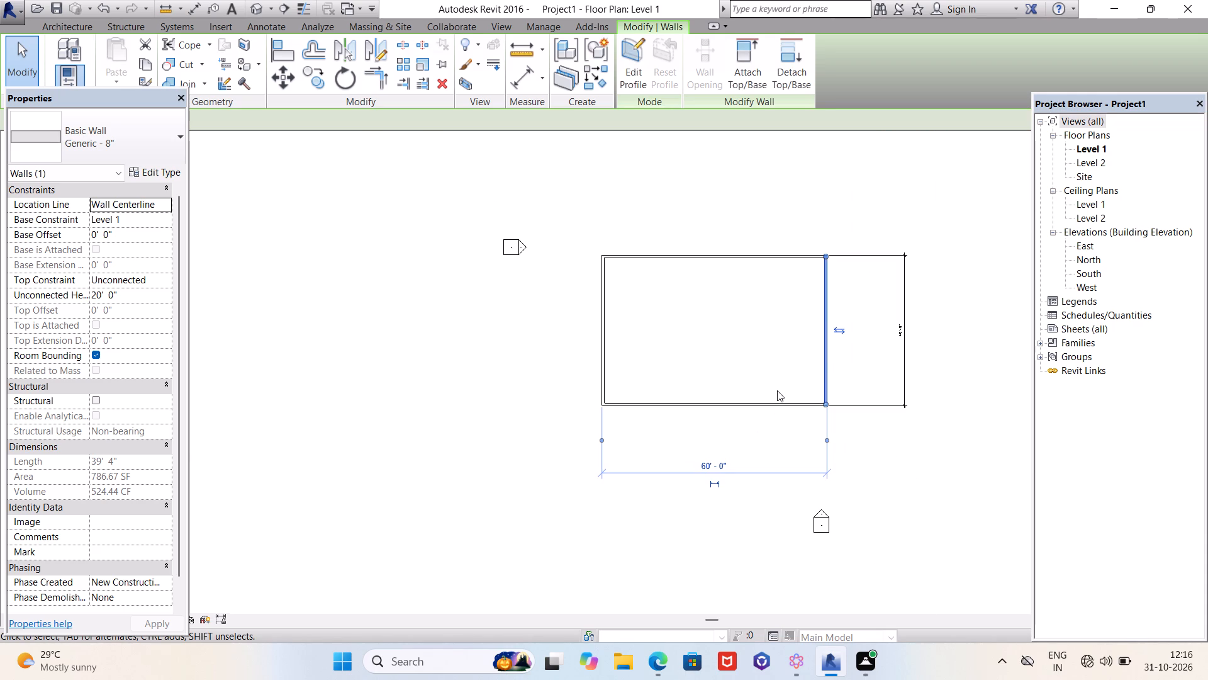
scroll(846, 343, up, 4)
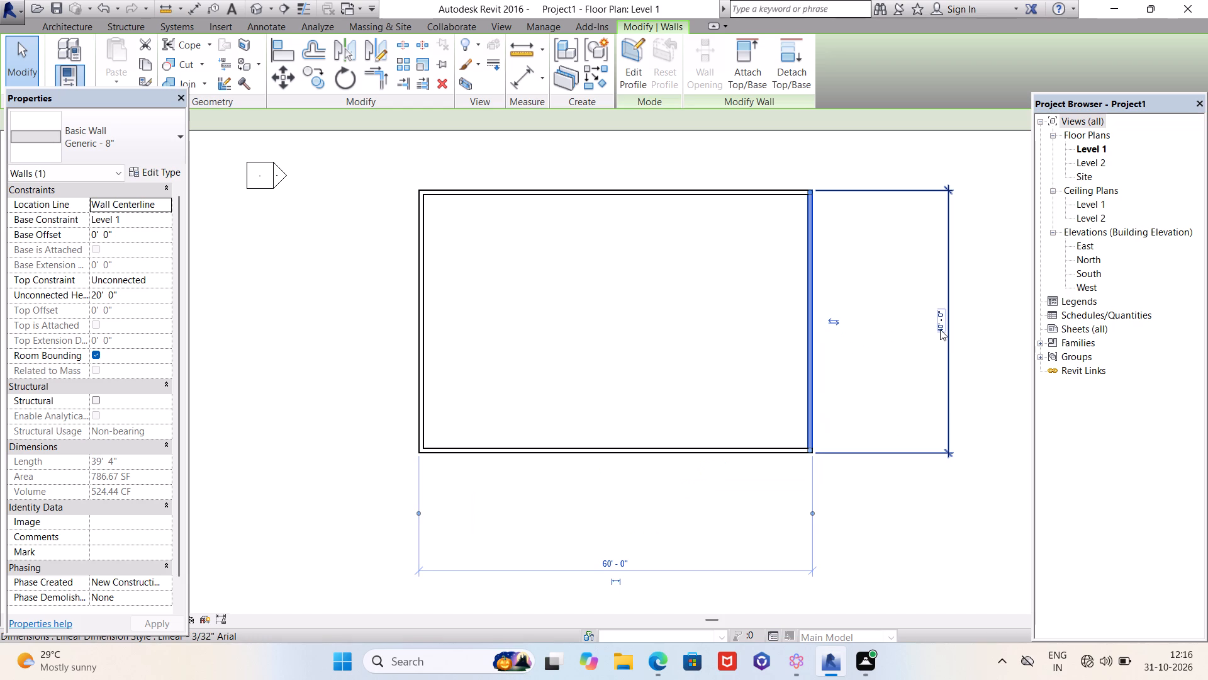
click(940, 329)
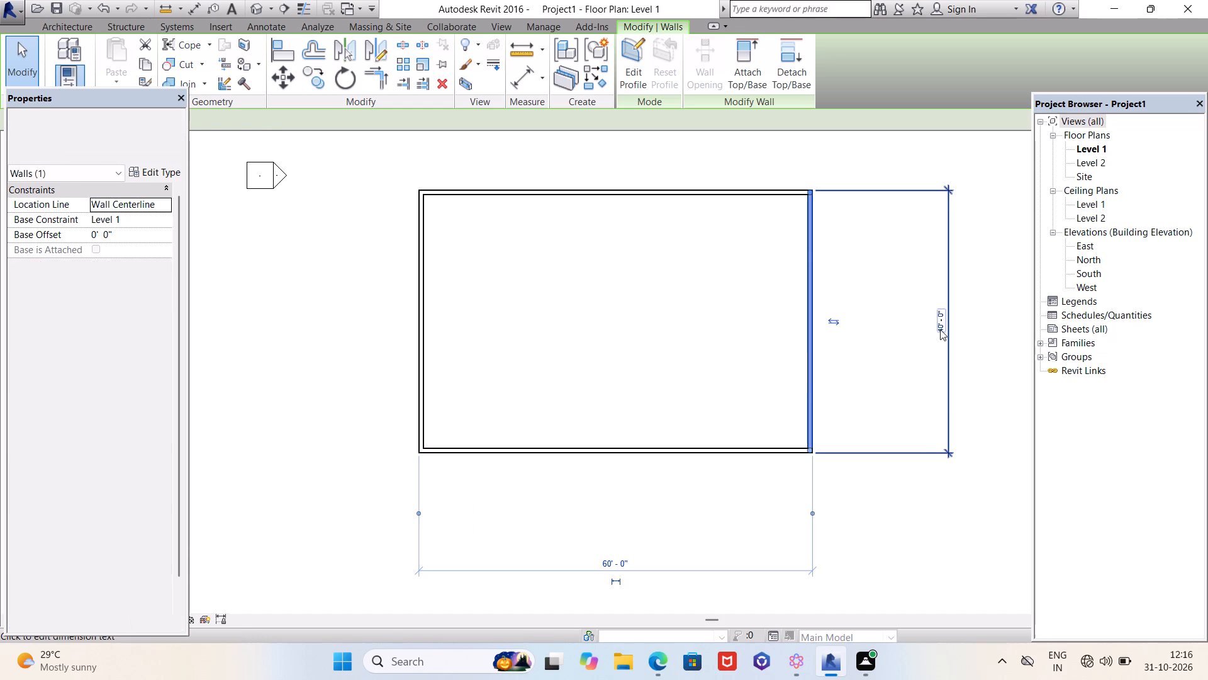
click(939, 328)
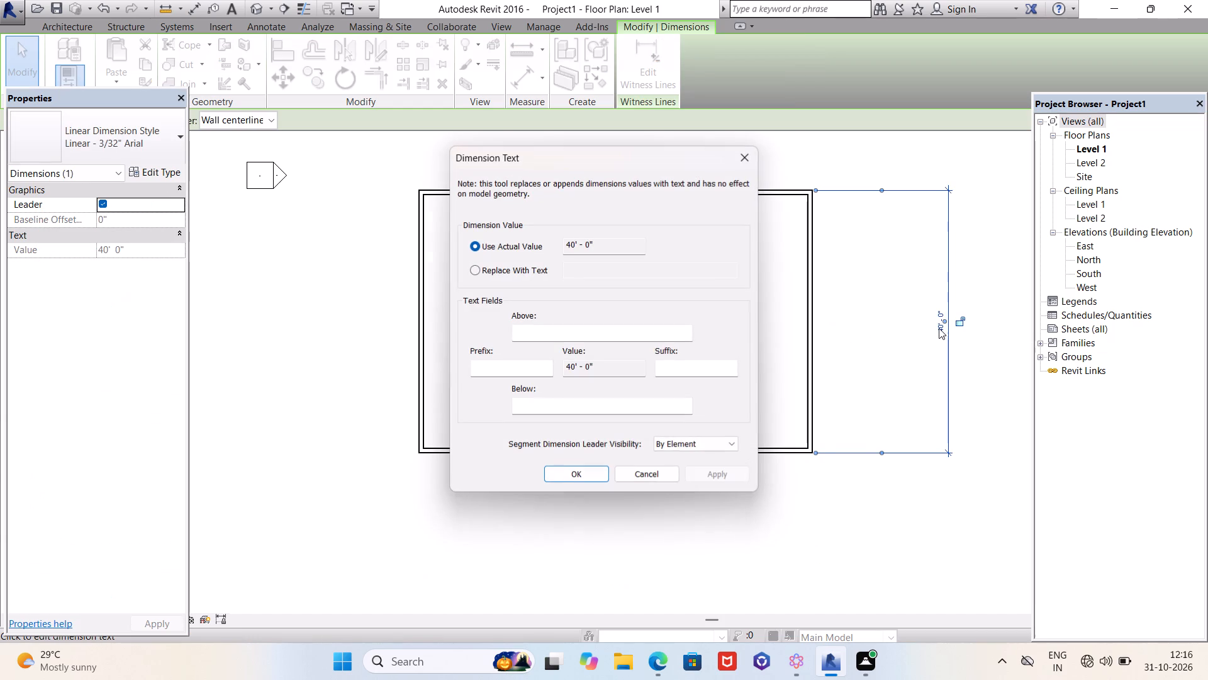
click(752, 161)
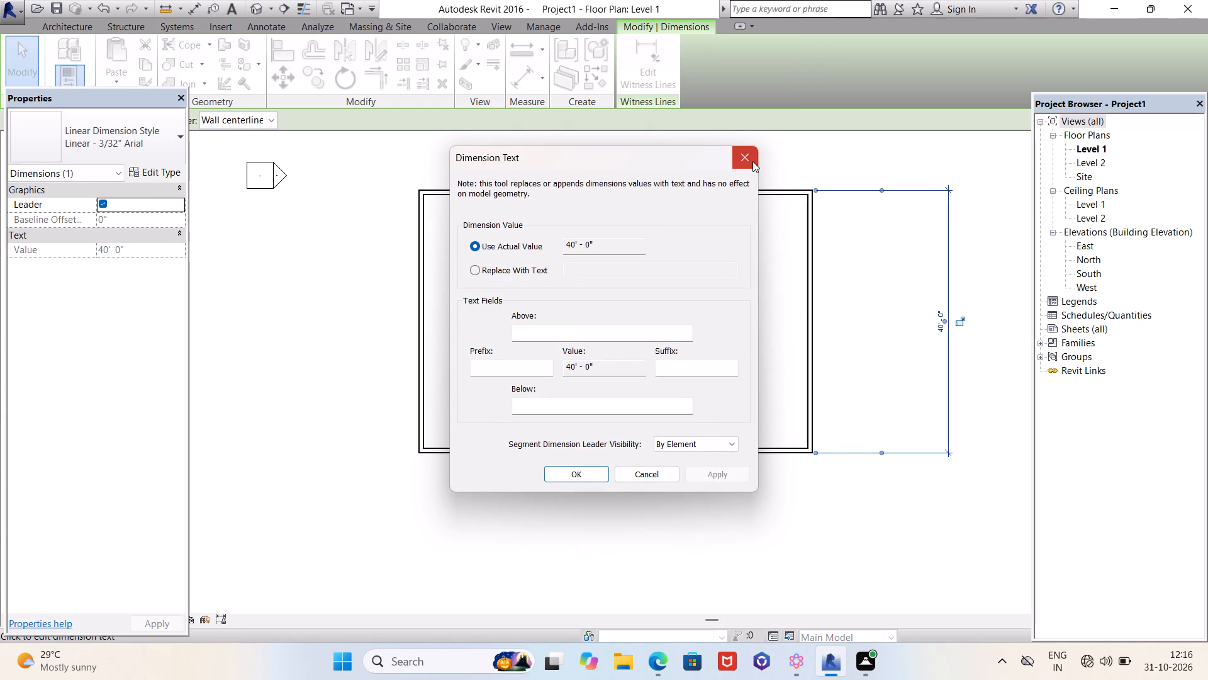
Set the enclosure's outer north-south dimension to 50' by moving the north wall, leaving nothing selected.
scroll(963, 328, up, 9)
scroll(775, 374, down, 3)
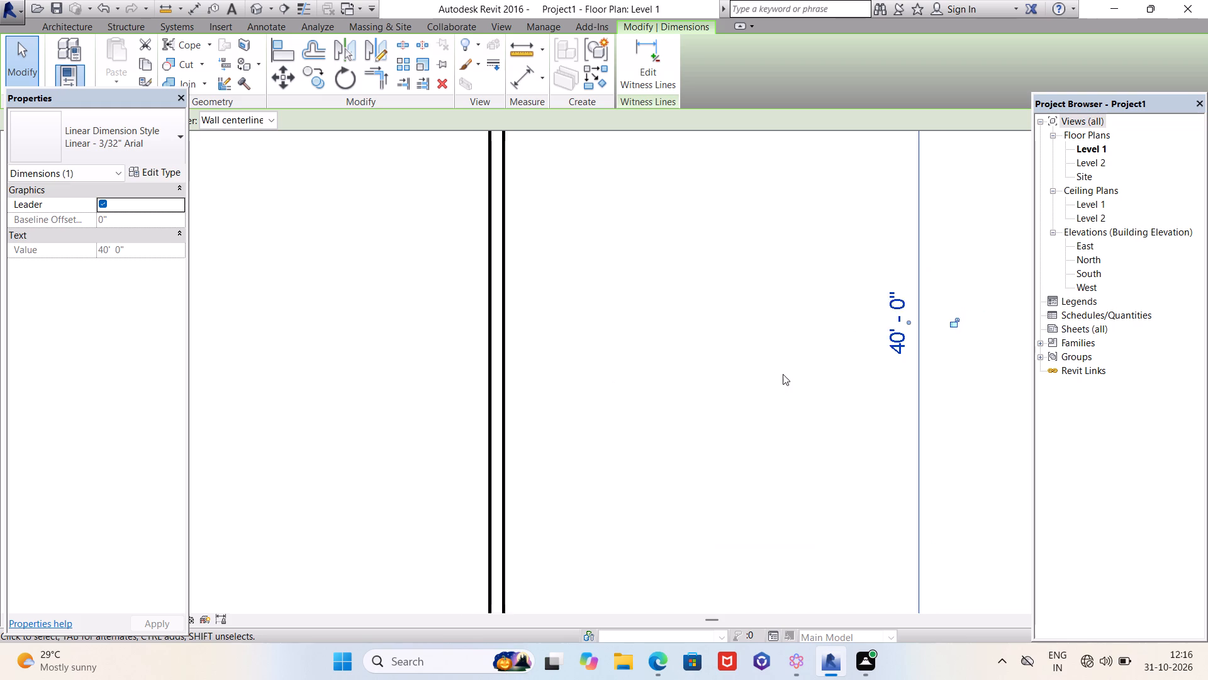
scroll(783, 374, down, 7)
click(625, 255)
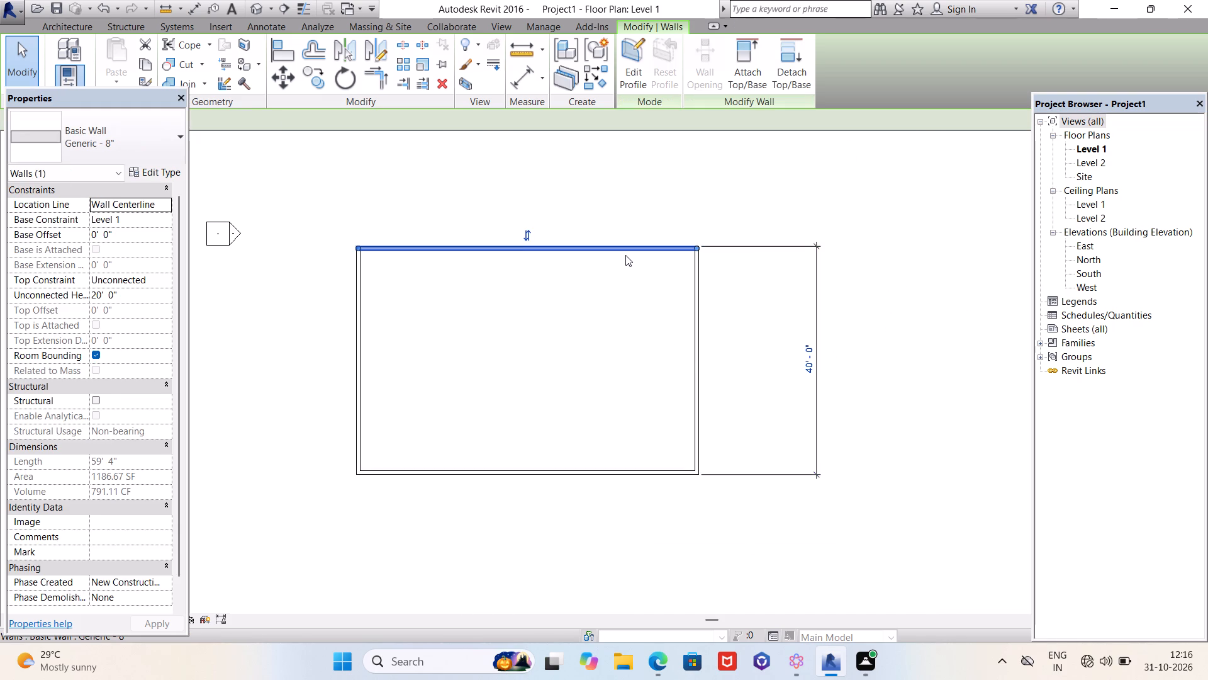
scroll(814, 387, up, 2)
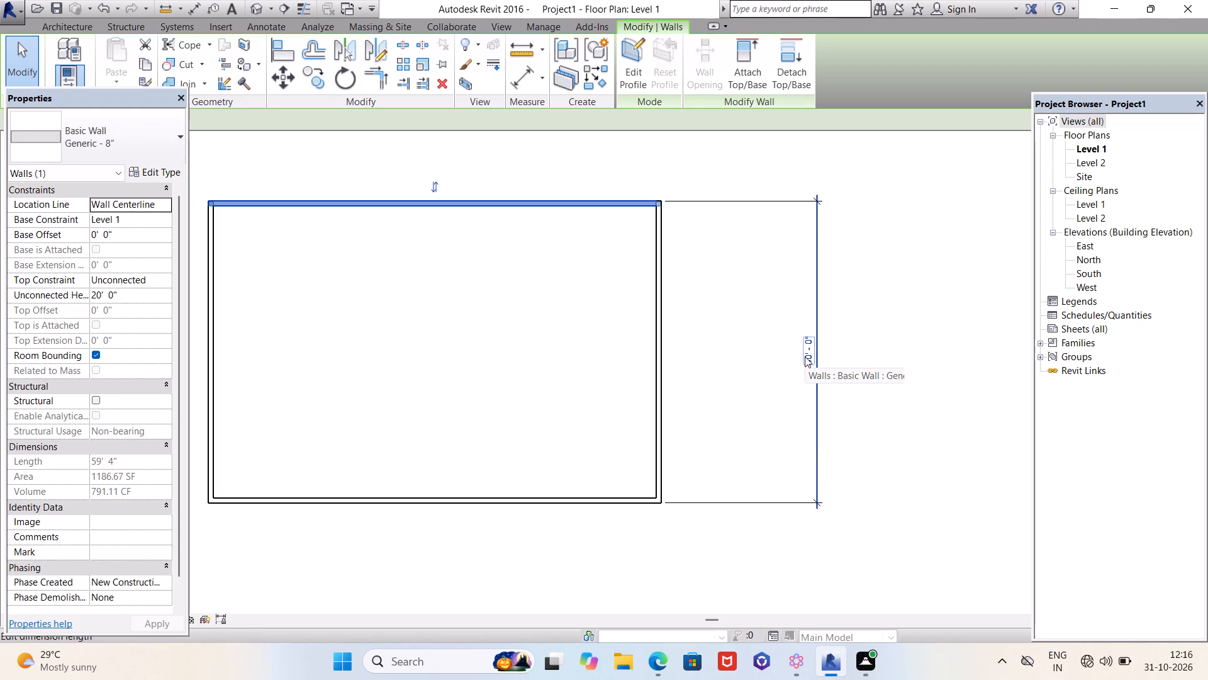
click(805, 356)
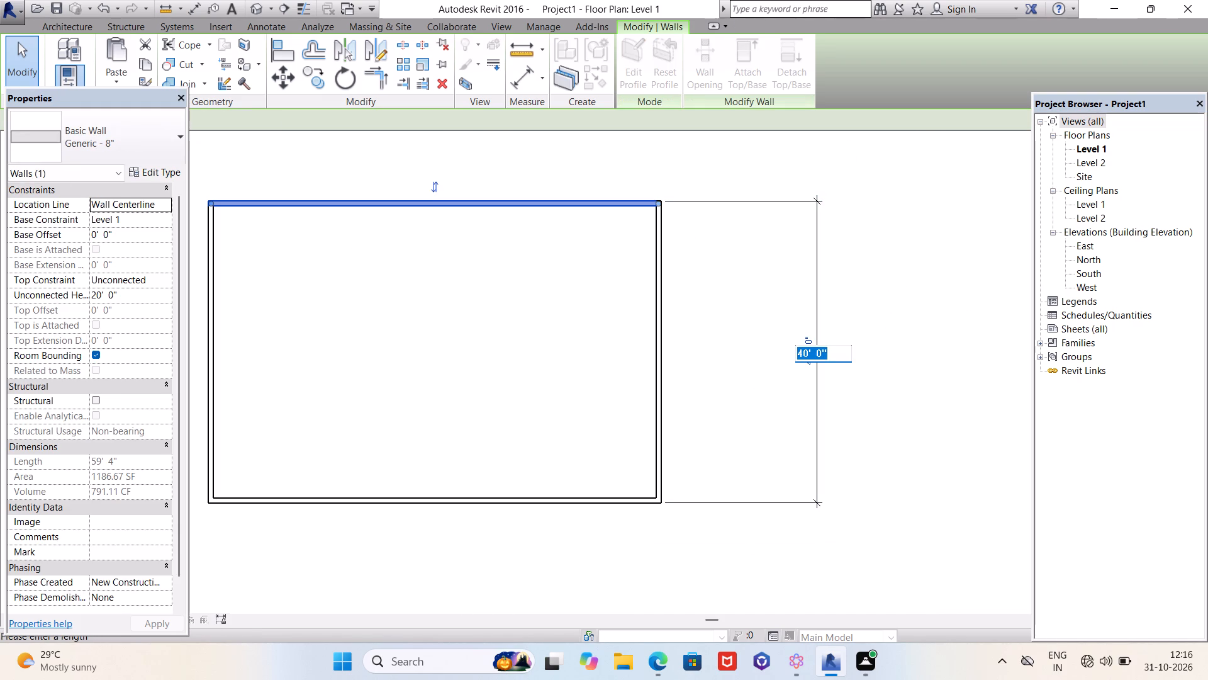
text(50')
key(Return)
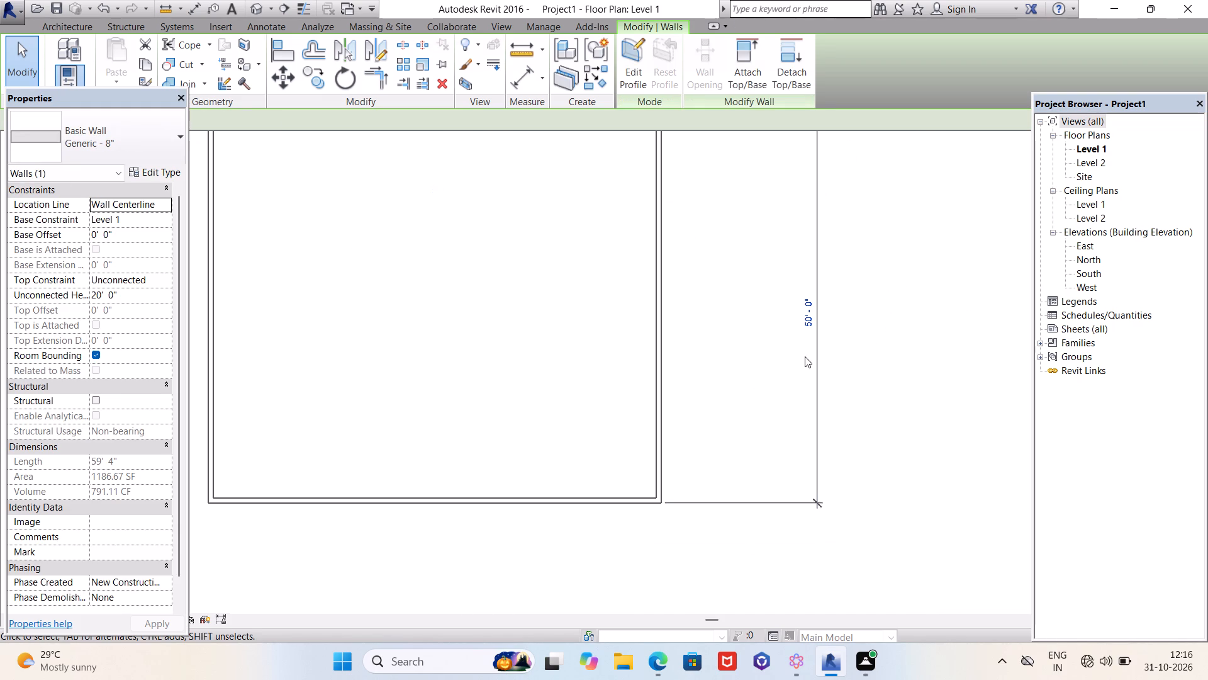
scroll(814, 353, down, 6)
scroll(798, 407, down, 2)
key(Escape)
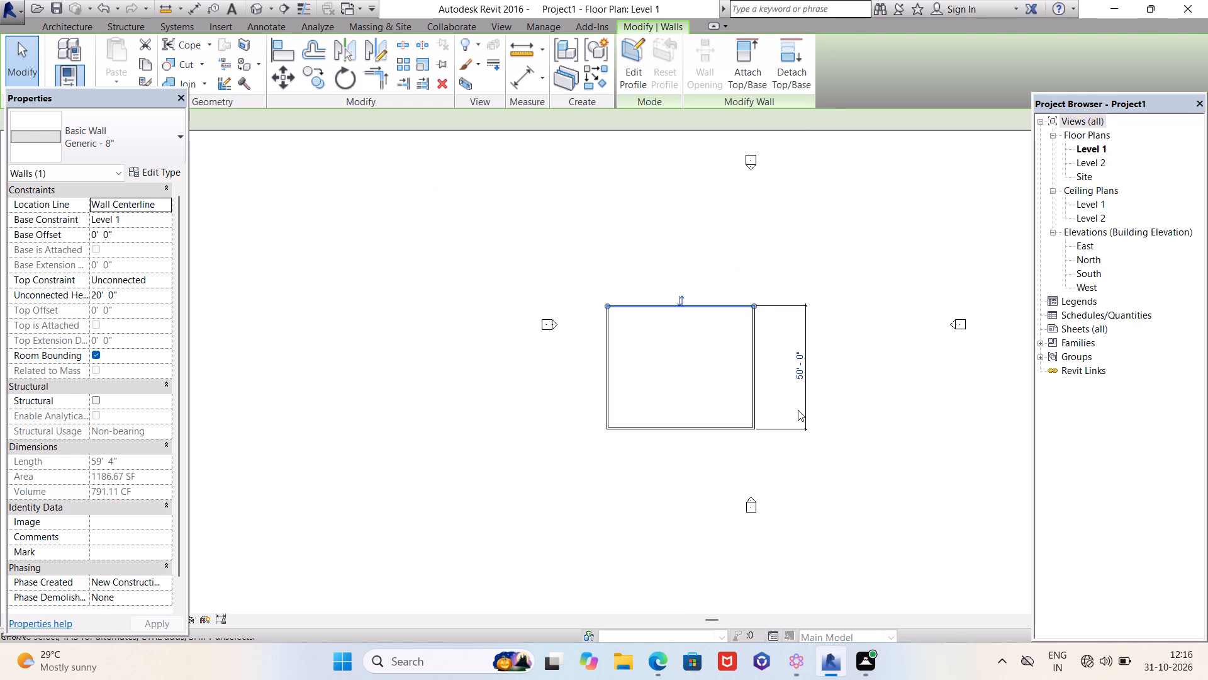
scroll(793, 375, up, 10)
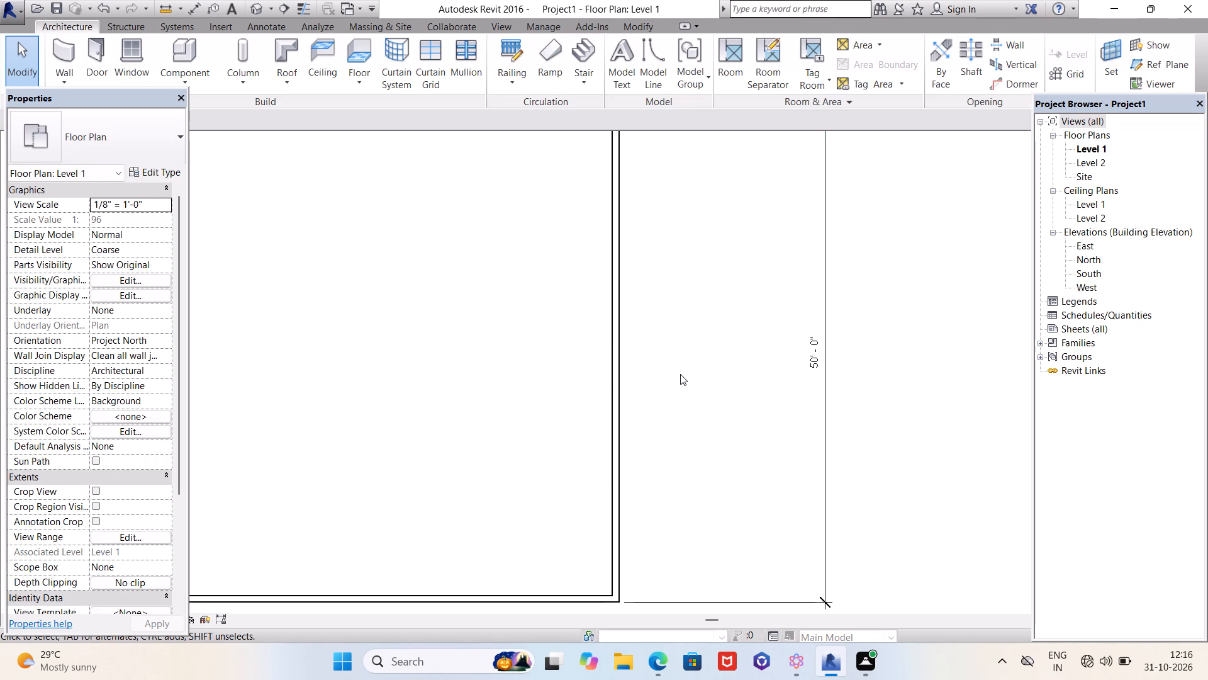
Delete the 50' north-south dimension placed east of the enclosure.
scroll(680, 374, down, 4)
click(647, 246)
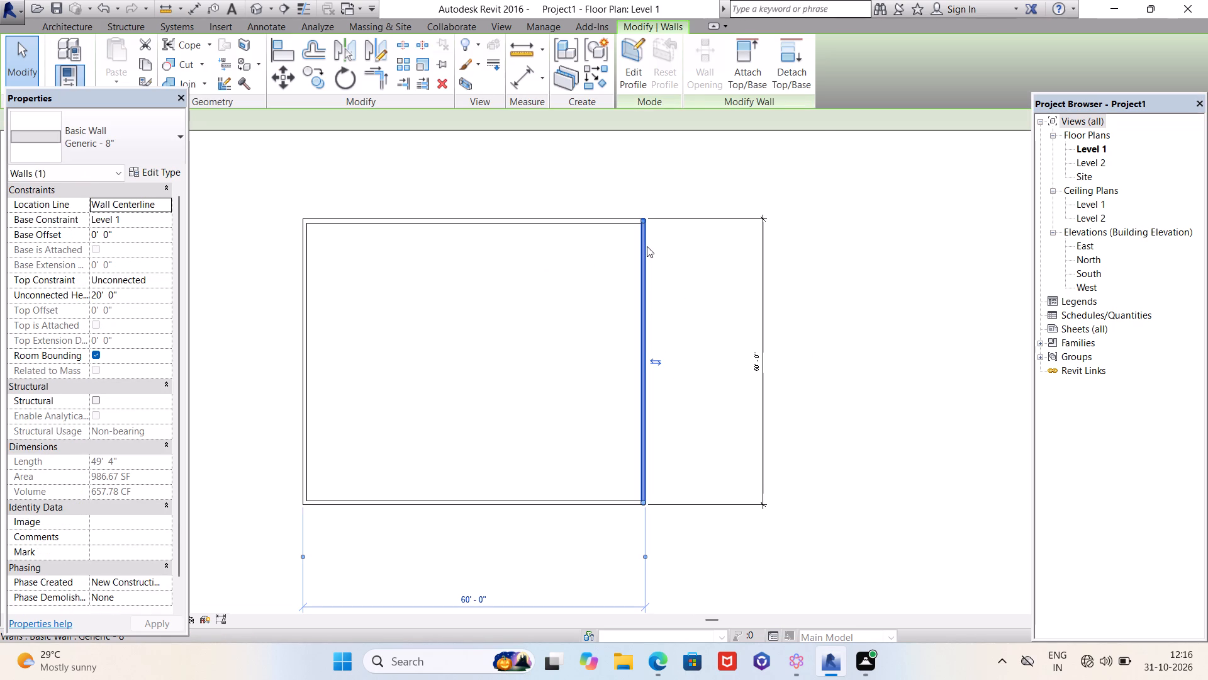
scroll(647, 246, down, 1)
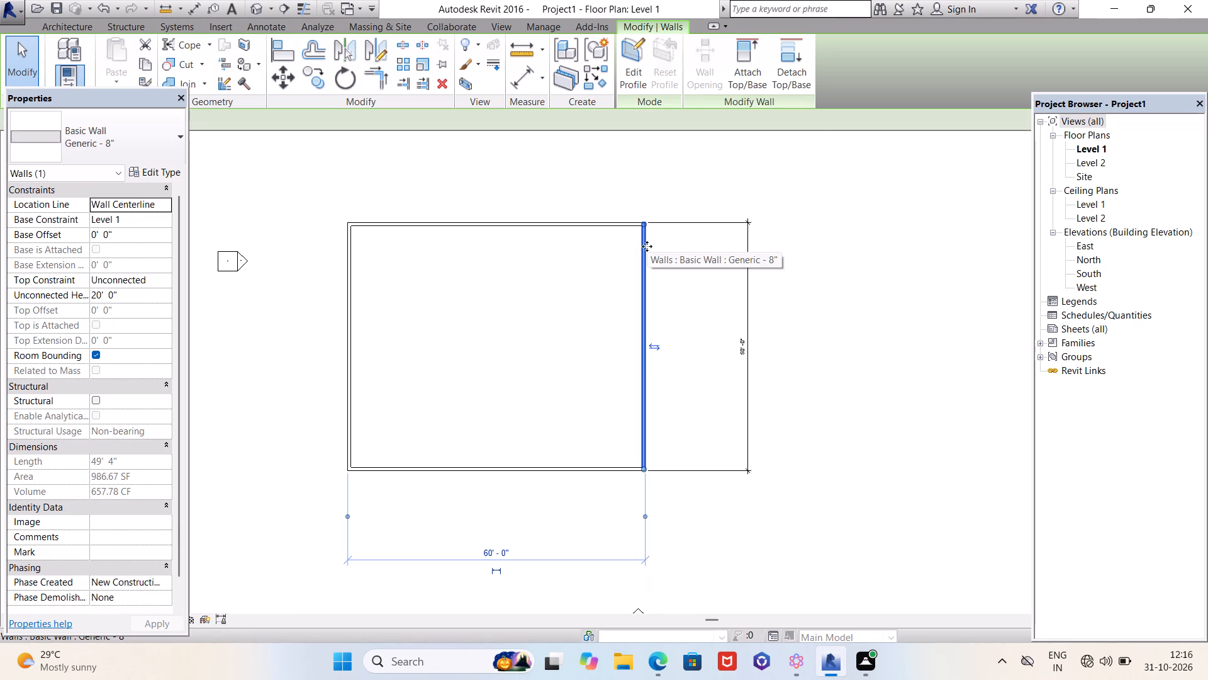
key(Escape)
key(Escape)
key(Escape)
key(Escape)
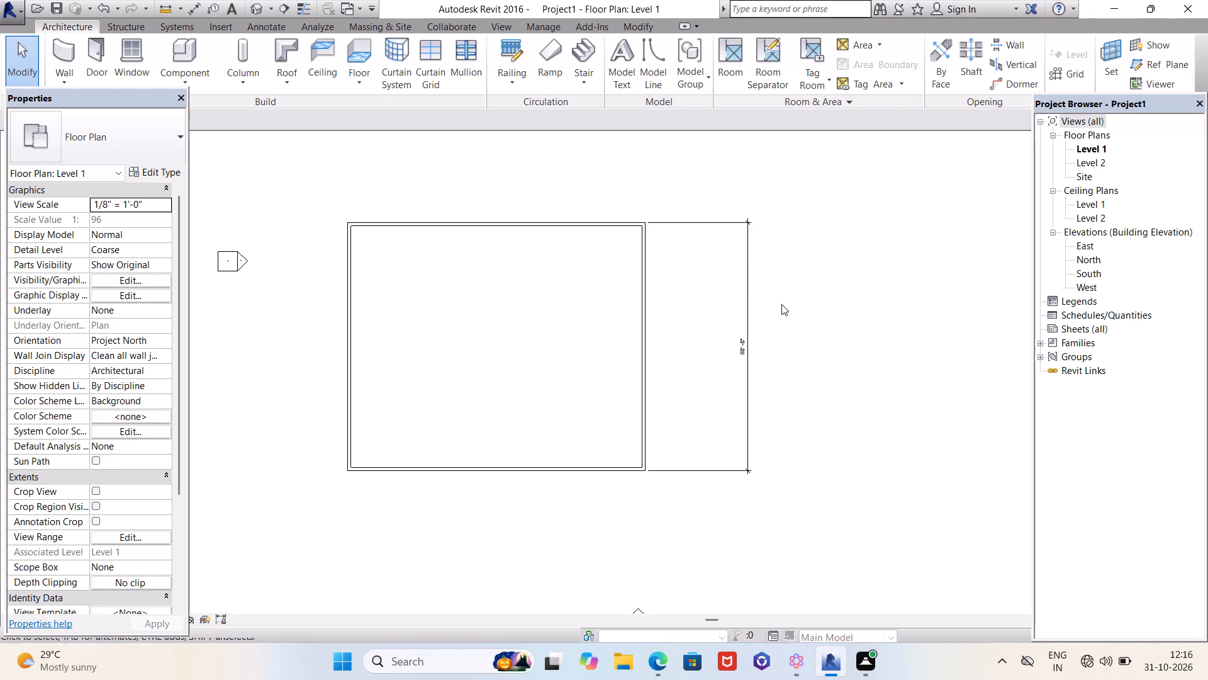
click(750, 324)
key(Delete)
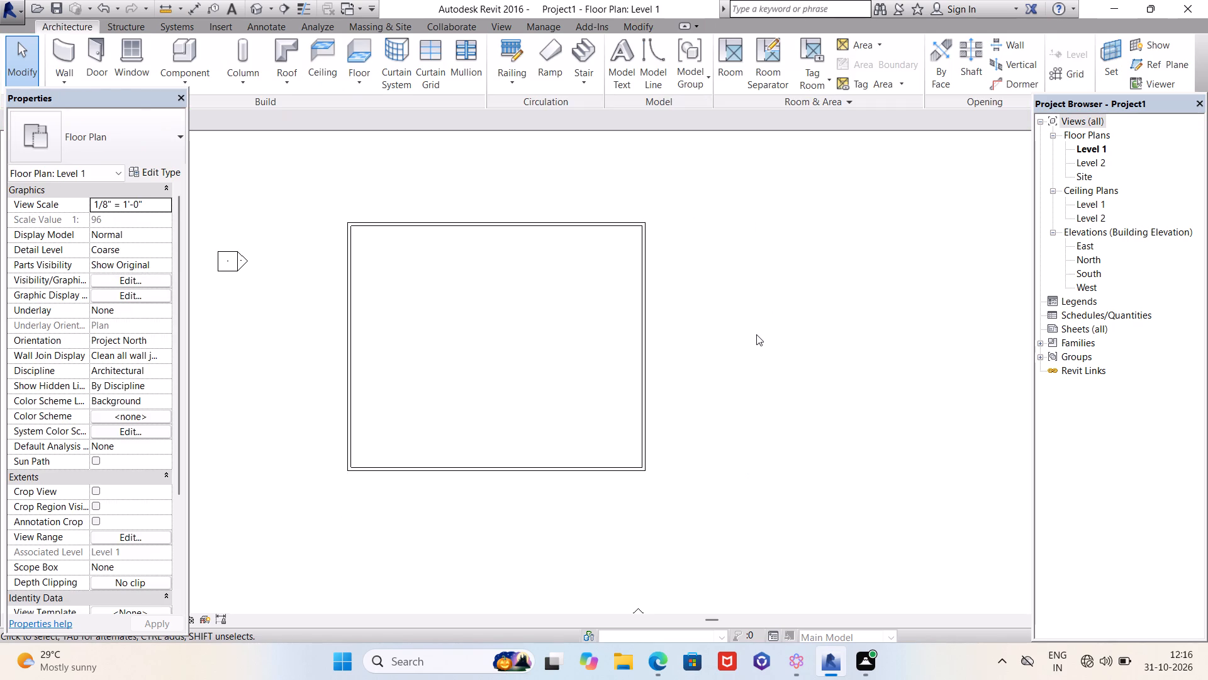
Start a new architectural wall using the Basic Wall type Generic - 6".
scroll(756, 334, down, 4)
scroll(557, 317, up, 7)
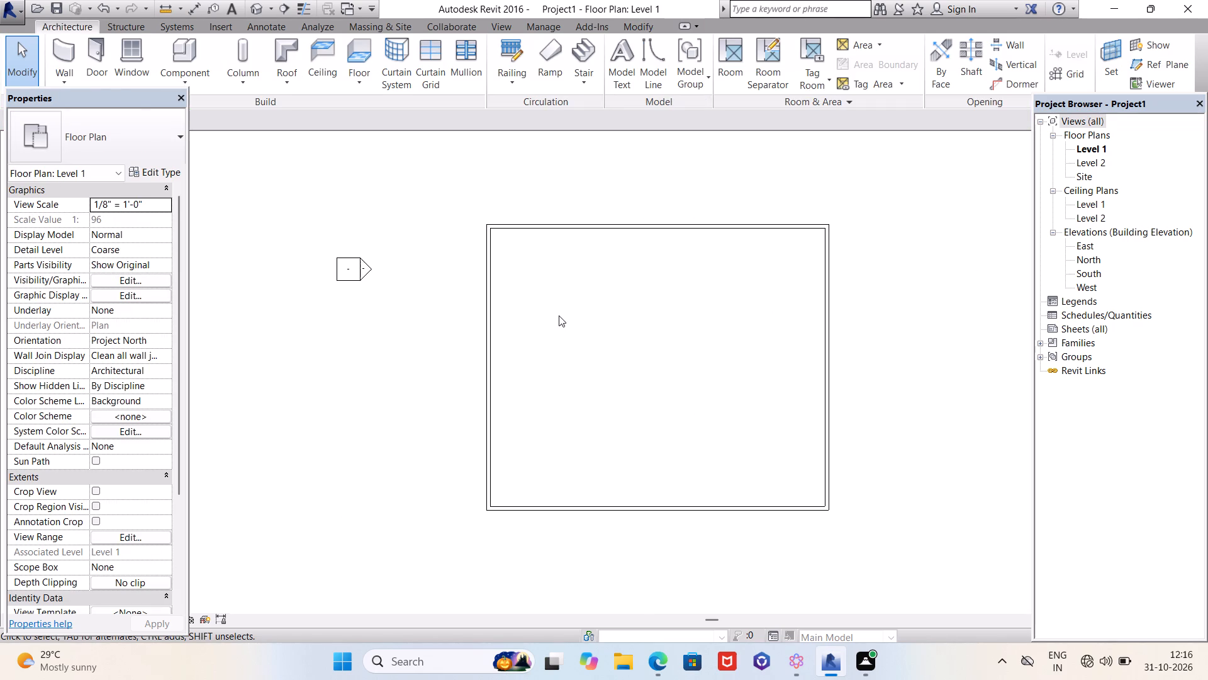
key(space)
scroll(461, 275, down, 2)
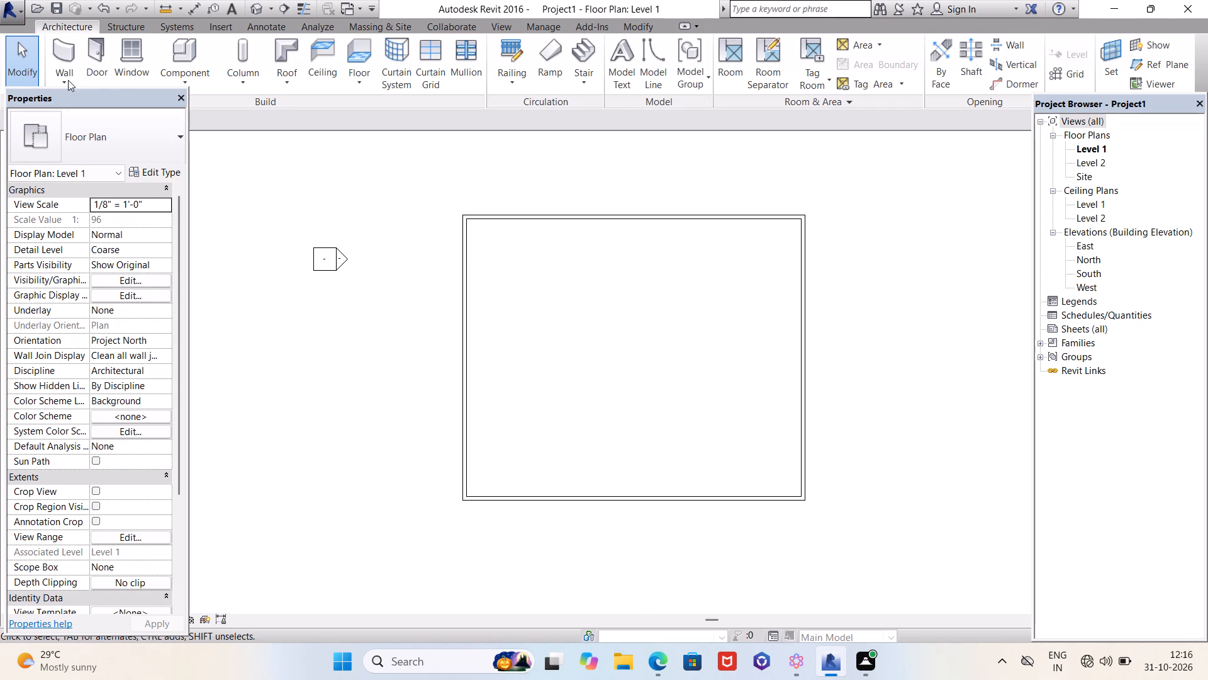
click(63, 47)
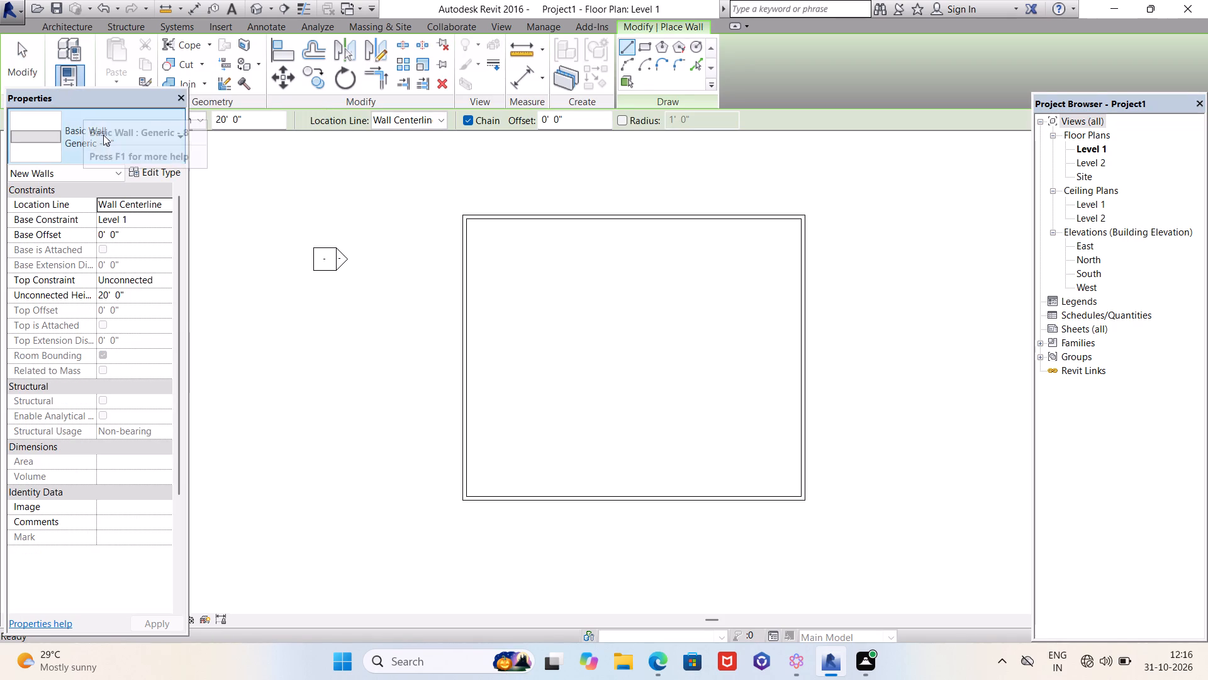
click(103, 135)
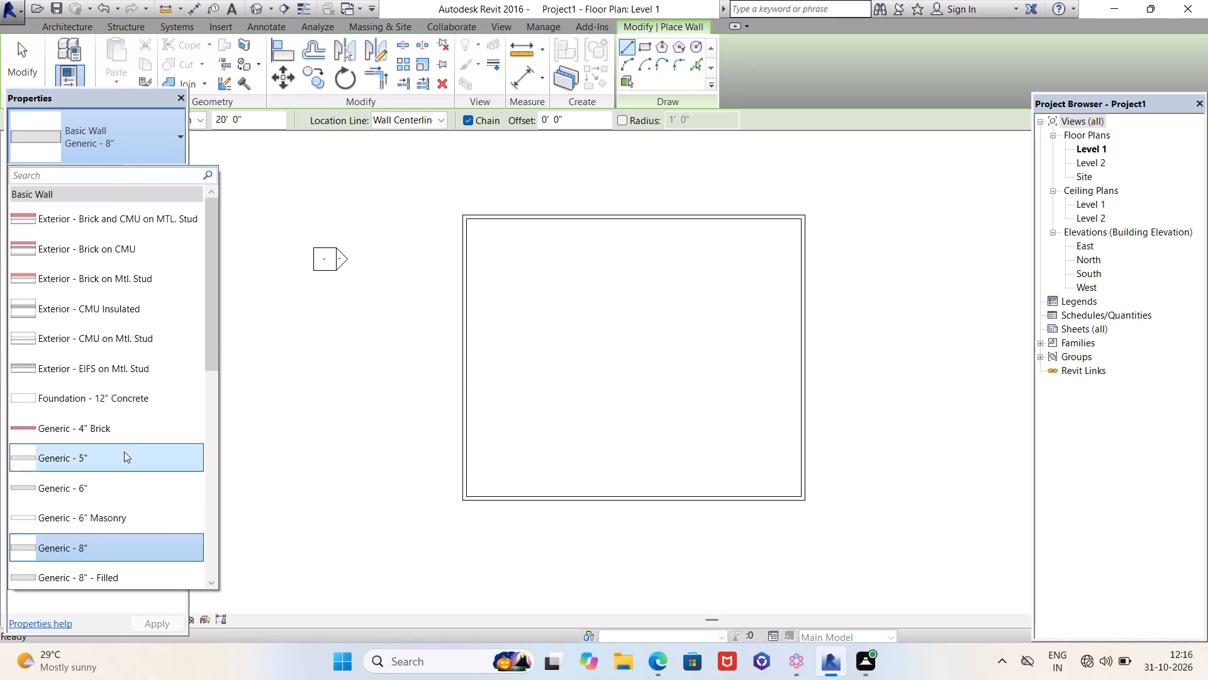
click(116, 483)
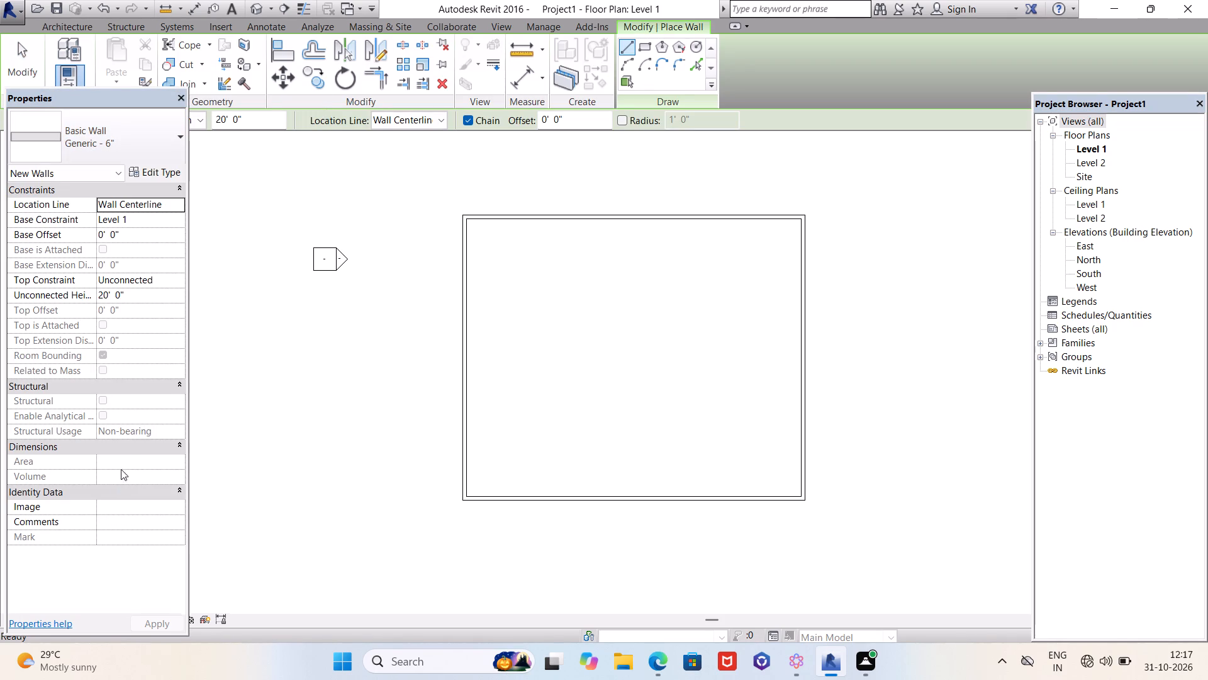
Turn off wall chaining and set the new wall's location line to Finish Face: Interior.
scroll(47, 338, down, 1)
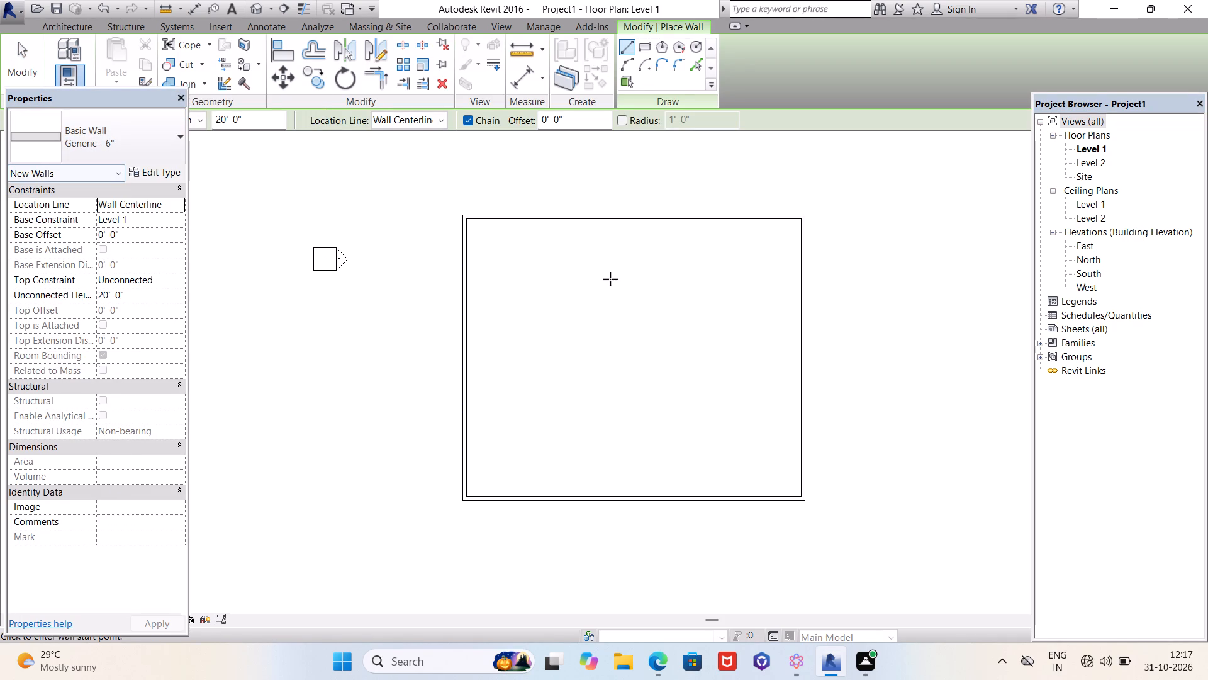
click(467, 120)
drag(576, 115, 529, 118)
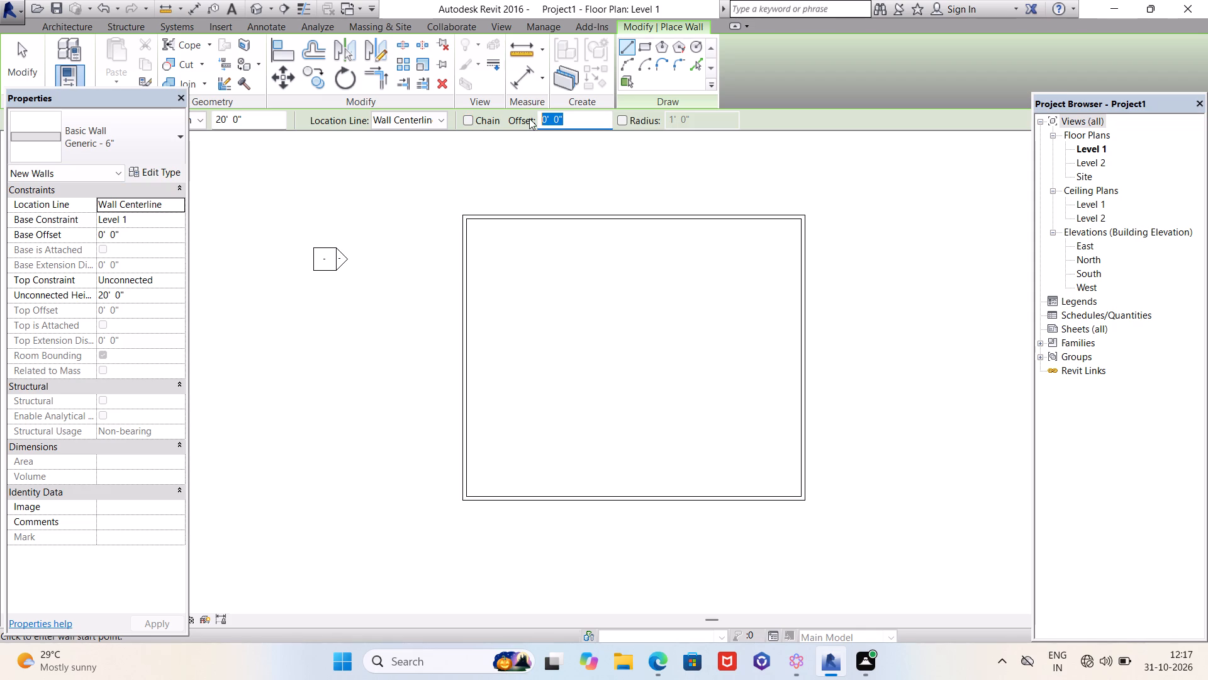
click(440, 125)
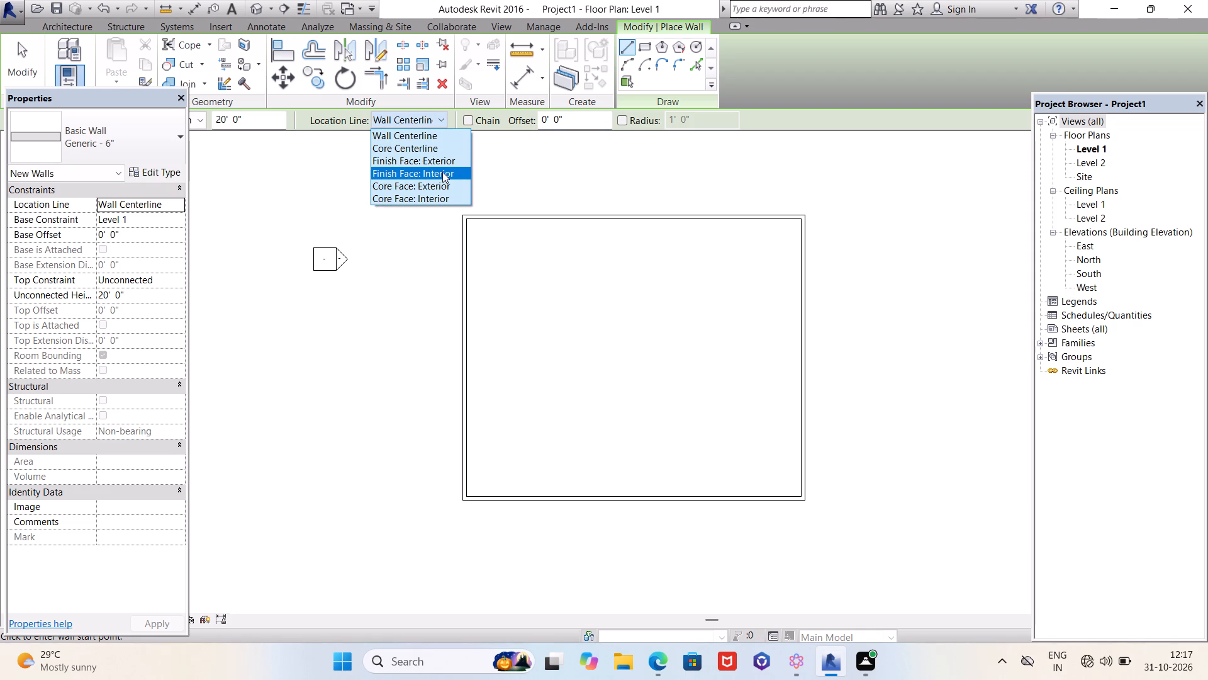
click(442, 172)
drag(581, 123, 530, 127)
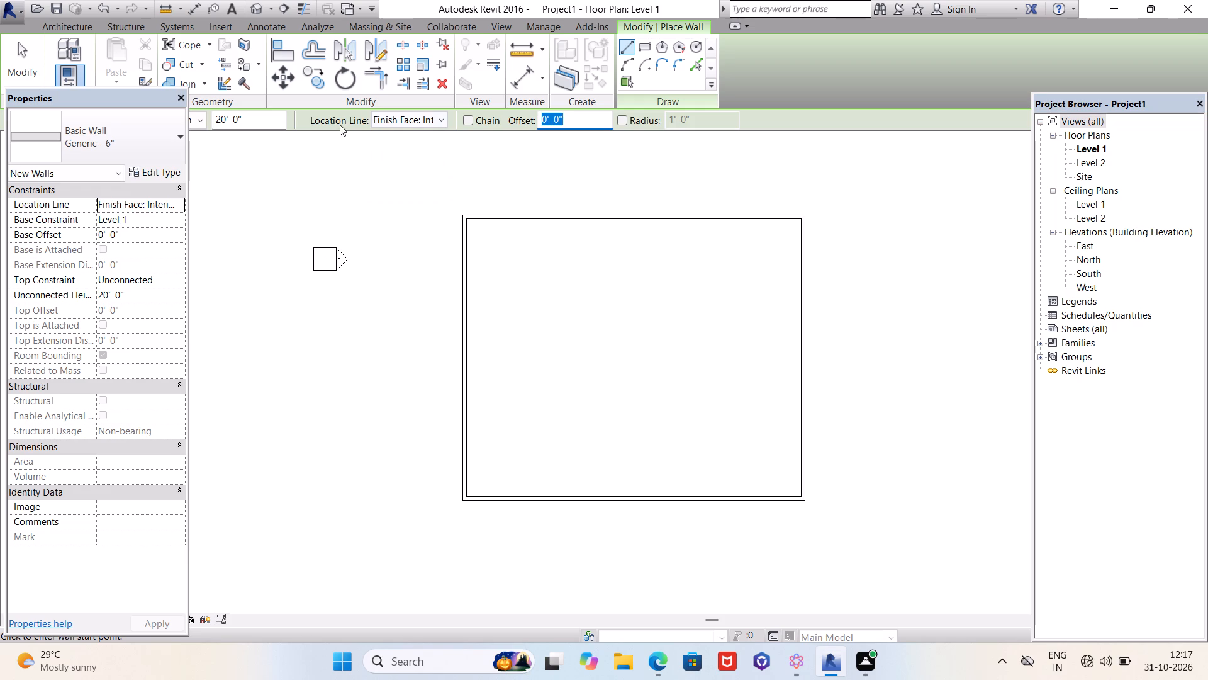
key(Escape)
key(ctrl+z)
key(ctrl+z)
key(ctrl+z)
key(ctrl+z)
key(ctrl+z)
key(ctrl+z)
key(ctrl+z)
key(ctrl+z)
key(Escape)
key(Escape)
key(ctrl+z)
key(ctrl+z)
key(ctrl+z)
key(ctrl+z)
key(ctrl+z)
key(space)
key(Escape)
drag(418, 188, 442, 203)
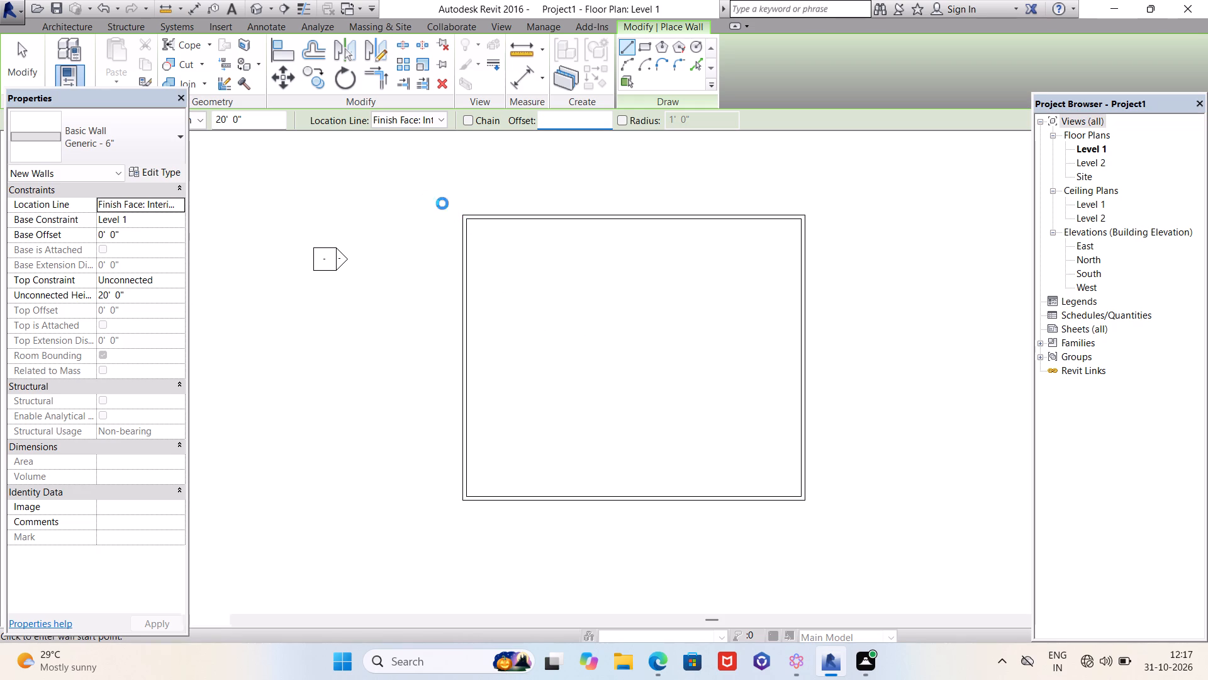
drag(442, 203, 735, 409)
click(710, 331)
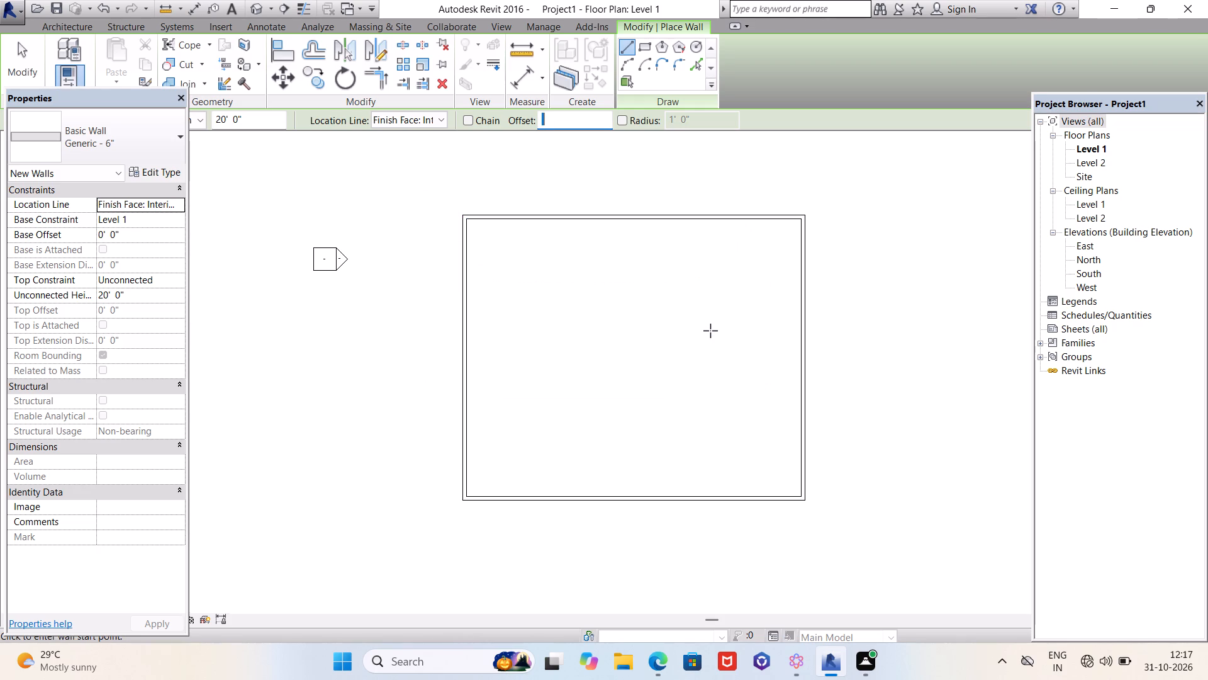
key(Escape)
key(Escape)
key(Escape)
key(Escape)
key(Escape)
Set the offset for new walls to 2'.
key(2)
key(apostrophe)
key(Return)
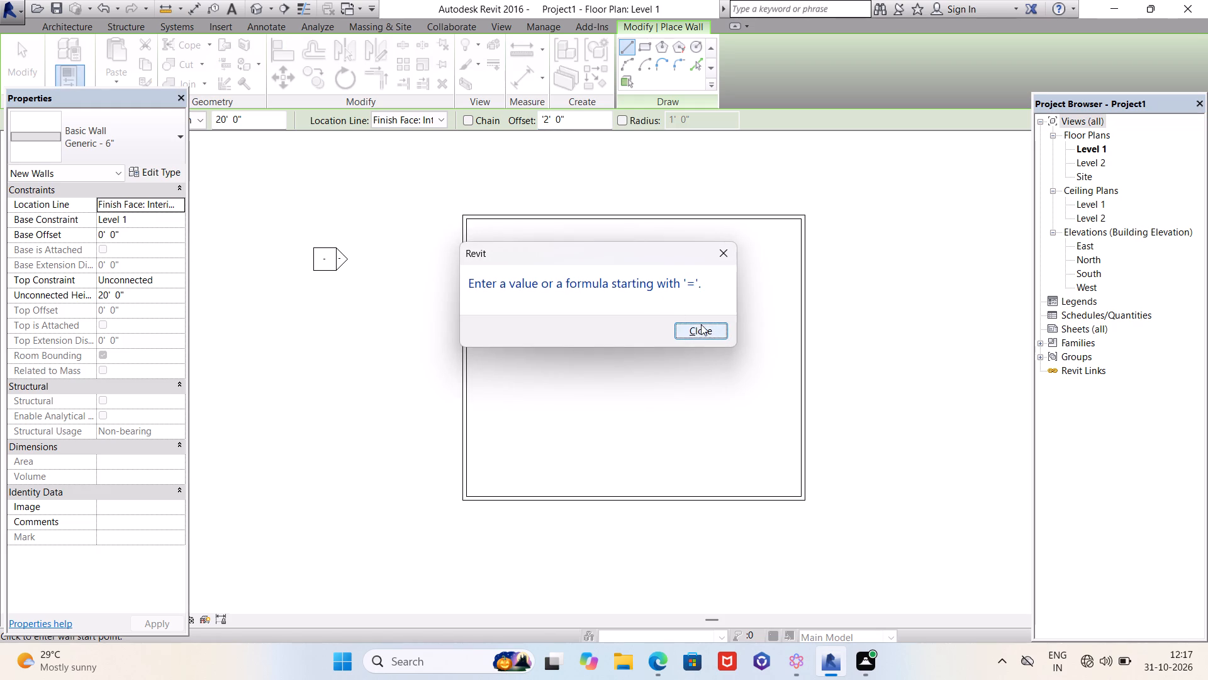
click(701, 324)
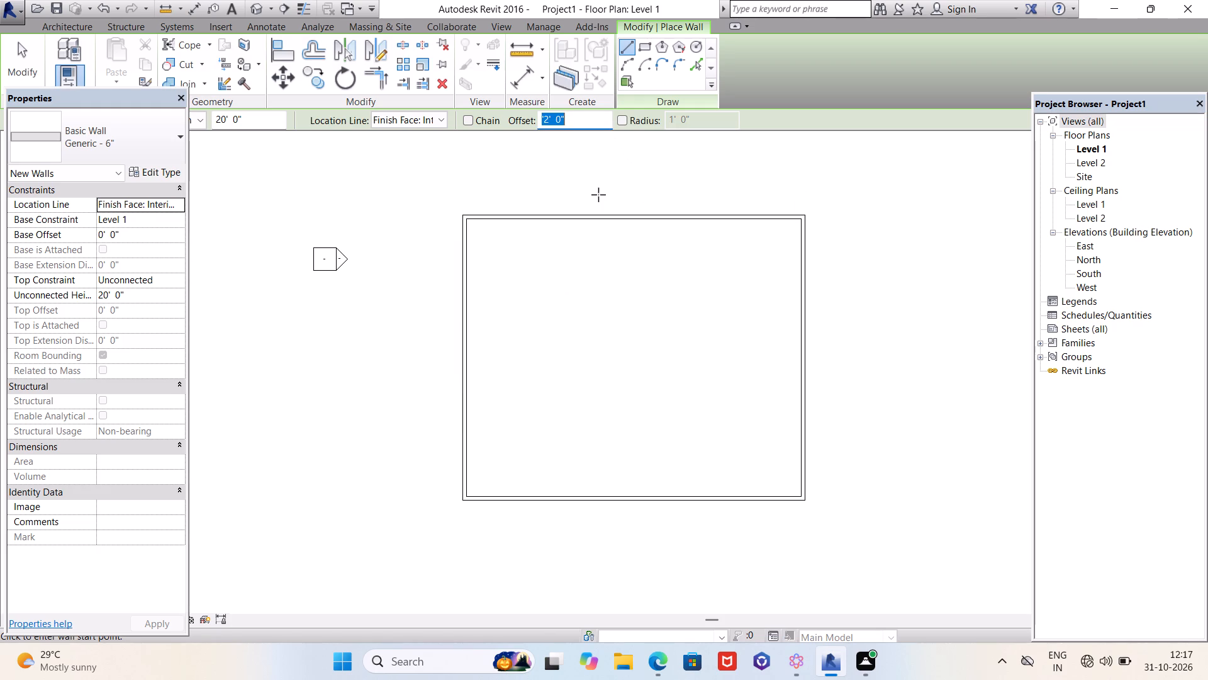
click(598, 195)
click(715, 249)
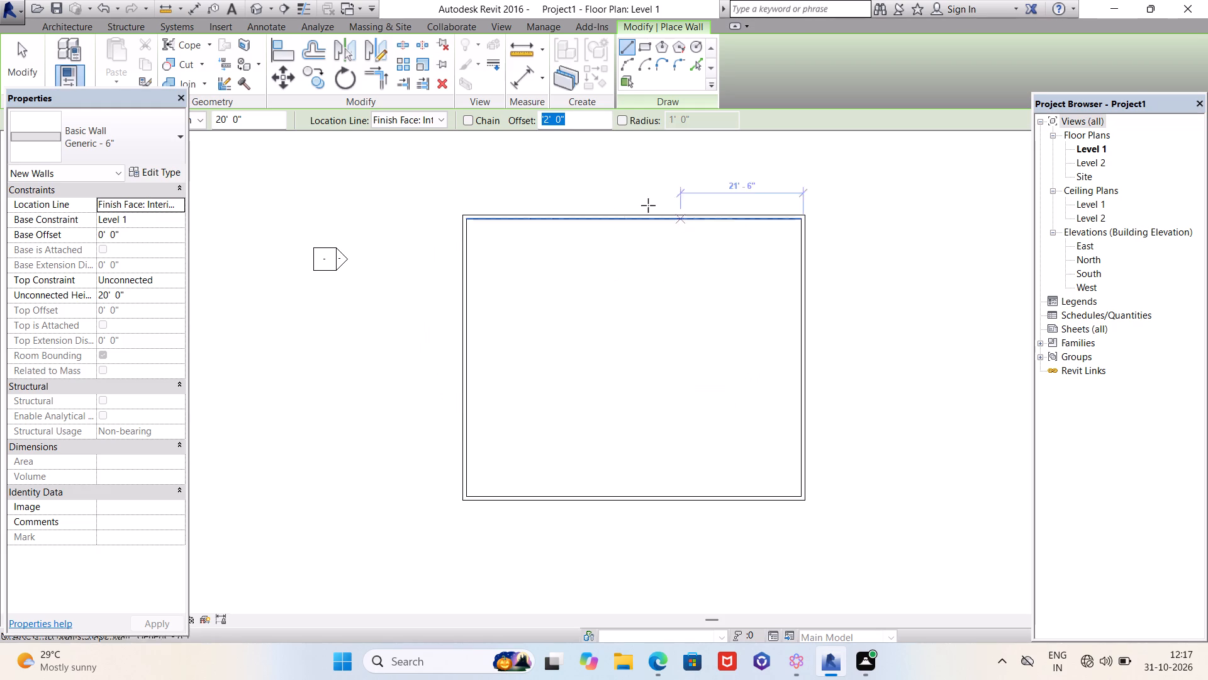
Set the offset for new walls to 10'.
key(1)
key(0)
key(apostrophe)
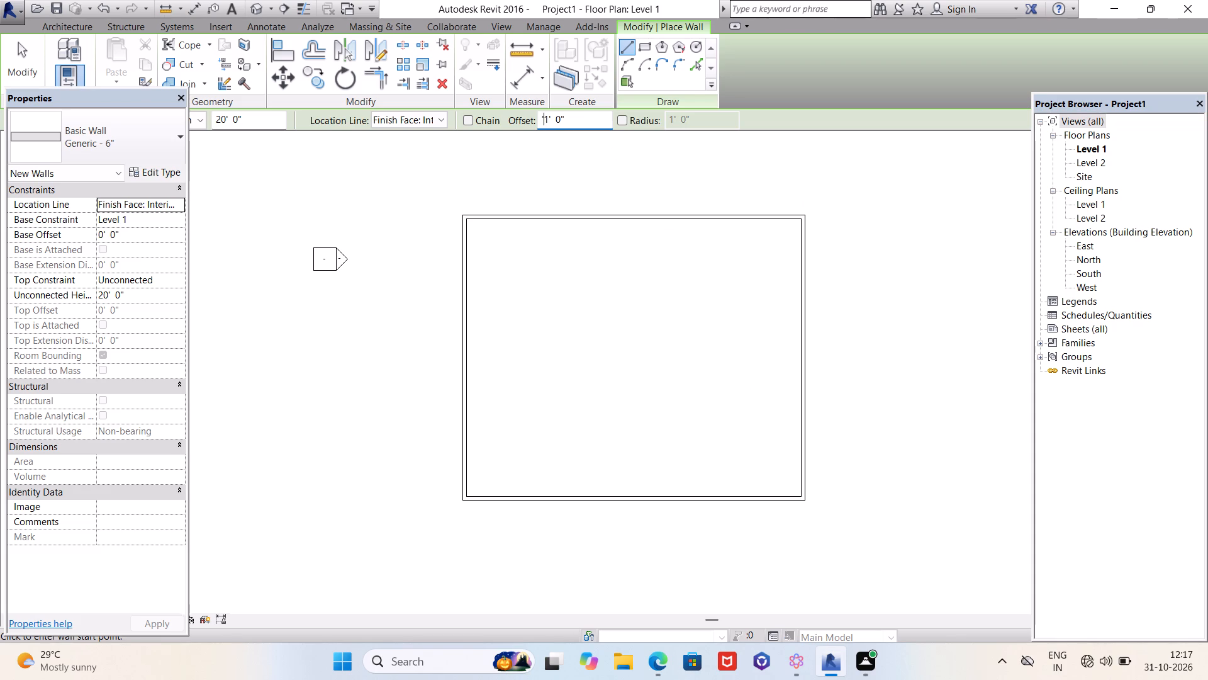
key(Return)
click(725, 249)
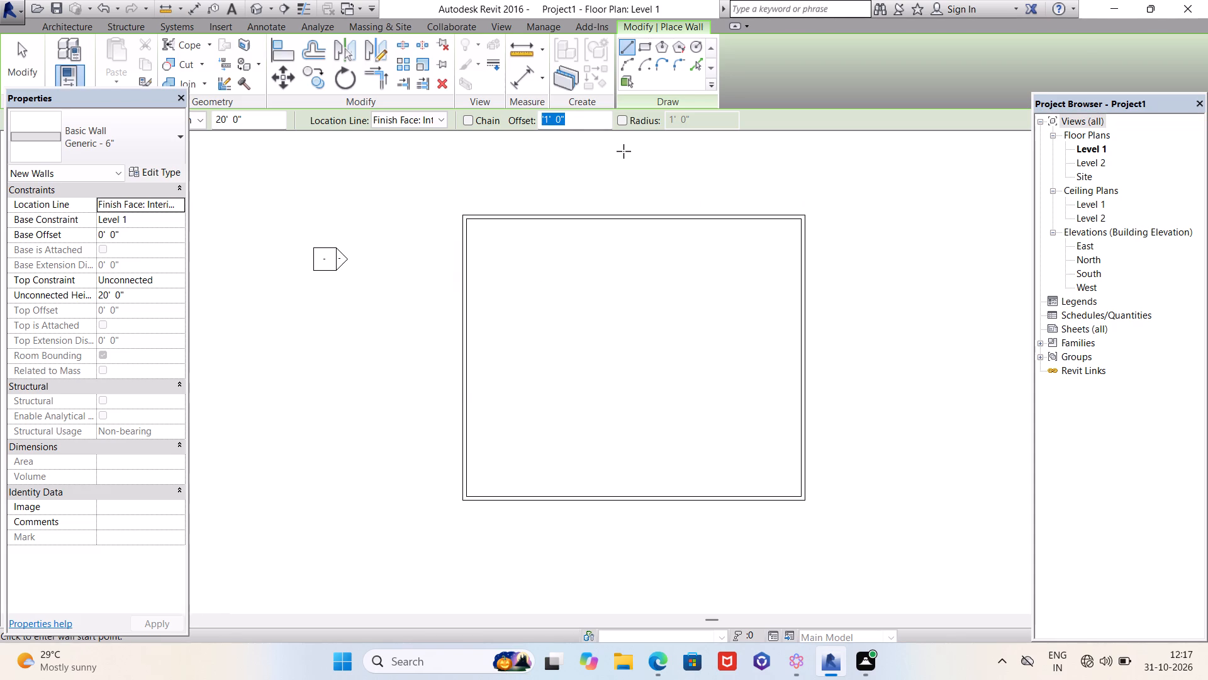
key(1)
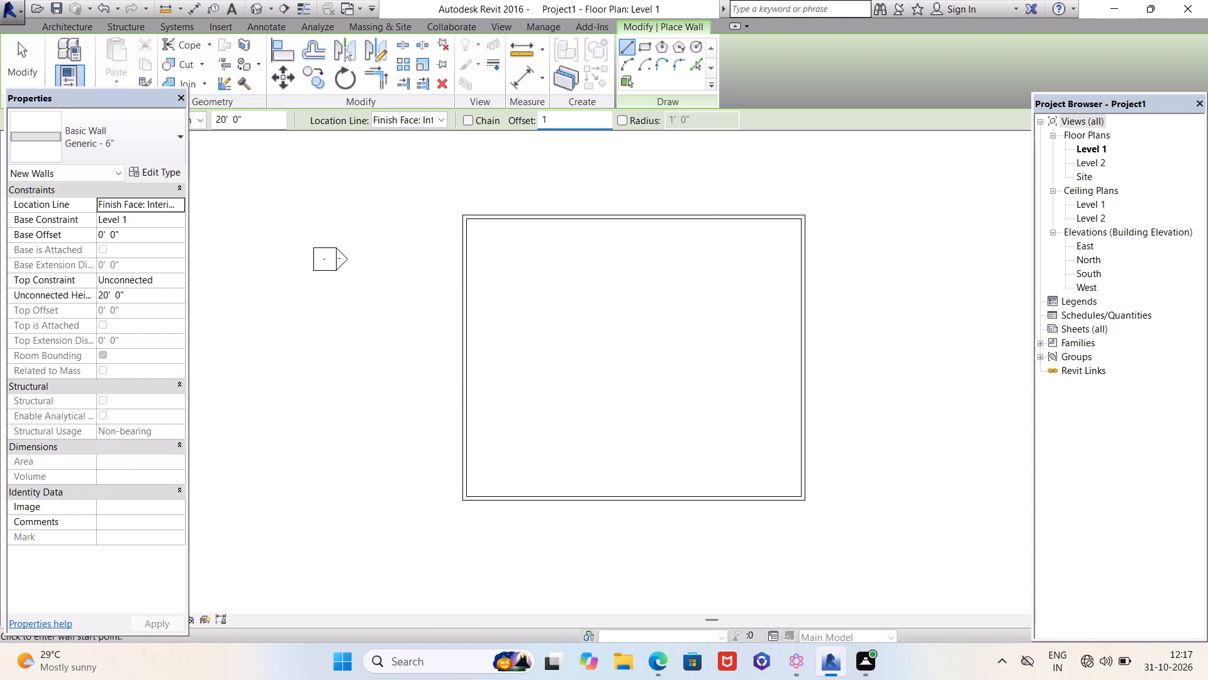
key(0)
click(595, 124)
key(BackSpace)
key(BackSpace)
key(BackSpace)
key(BackSpace)
key(BackSpace)
key(BackSpace)
key(BackSpace)
key(BackSpace)
key(BackSpace)
key(BackSpace)
key(BackSpace)
key(BackSpace)
key(BackSpace)
key(BackSpace)
text(10')
key(Return)
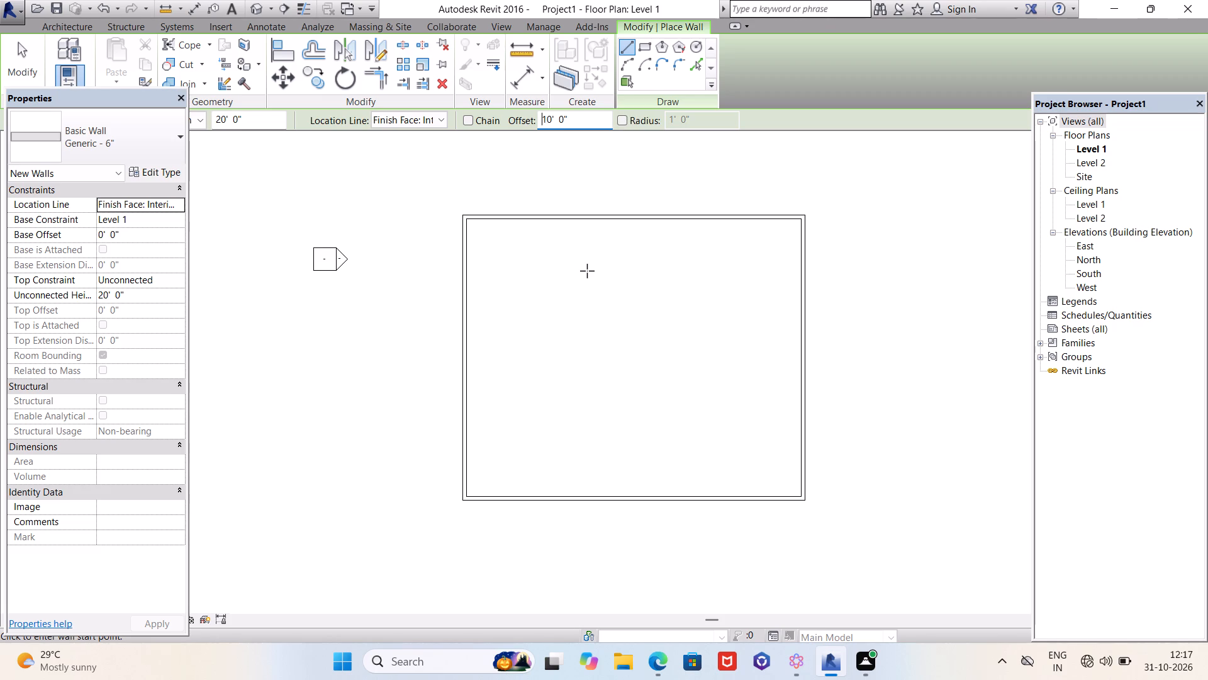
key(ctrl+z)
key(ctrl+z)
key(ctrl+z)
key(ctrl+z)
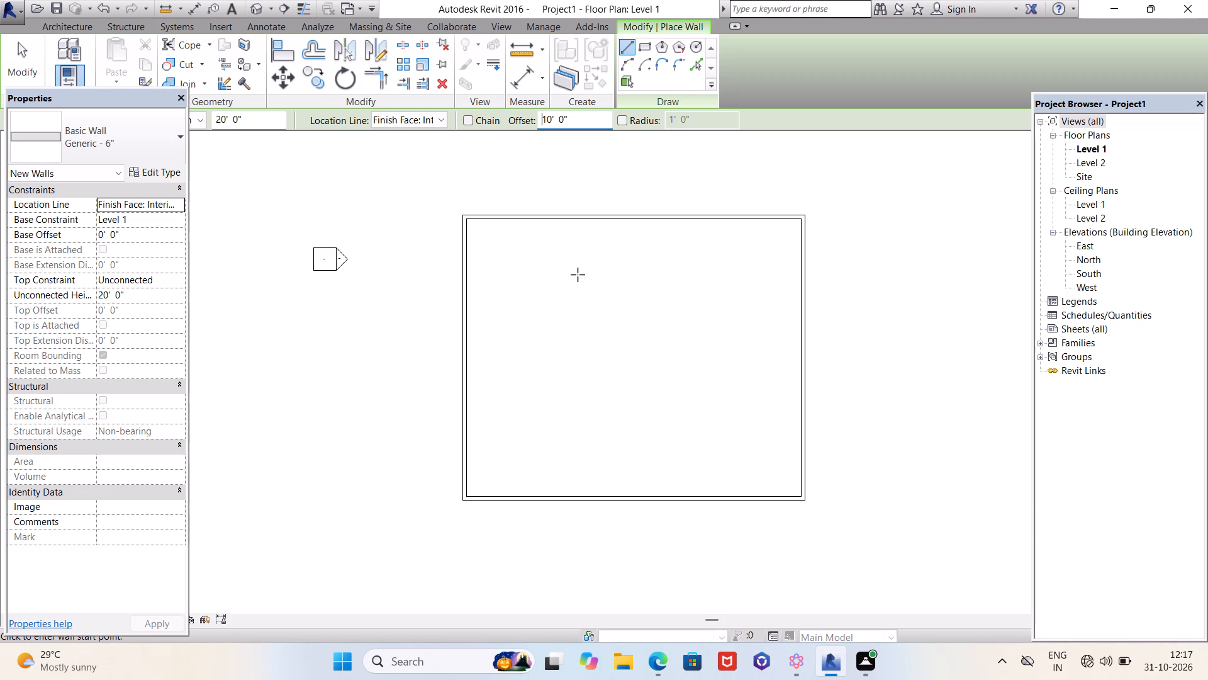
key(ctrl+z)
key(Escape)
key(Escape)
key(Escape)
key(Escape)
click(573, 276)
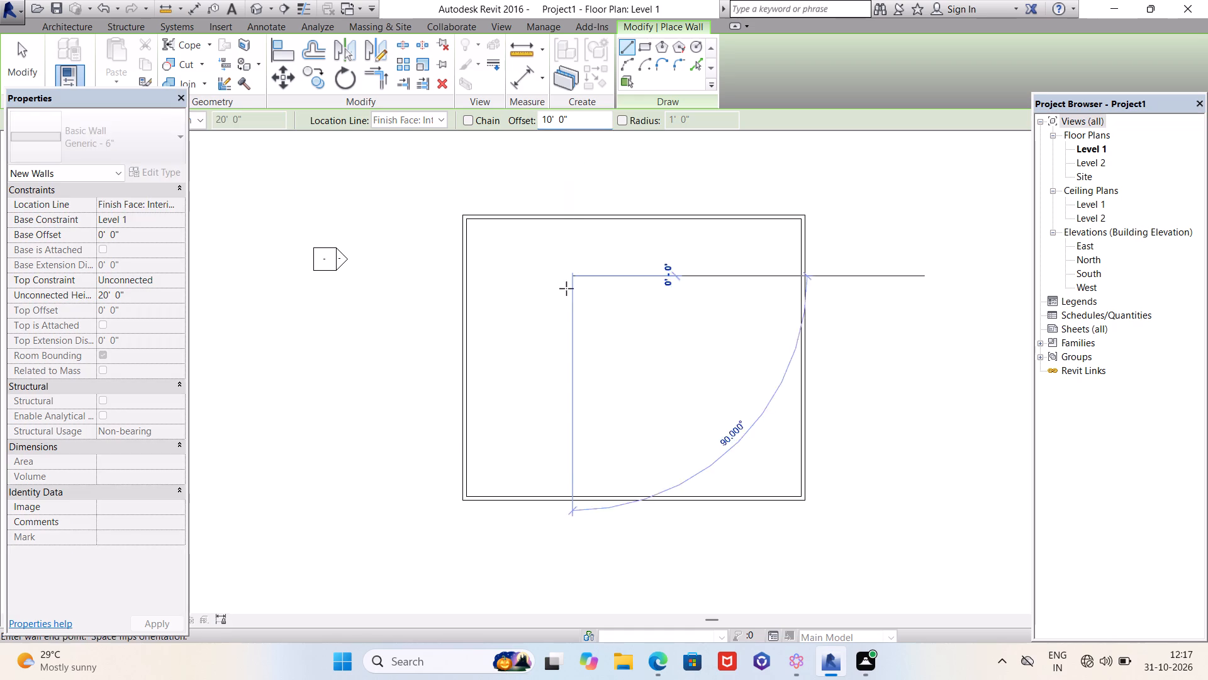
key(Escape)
Undo the dimension deletion and the recent resizing of the enclosure to 50', 60' and 40'.
key(ctrl+z)
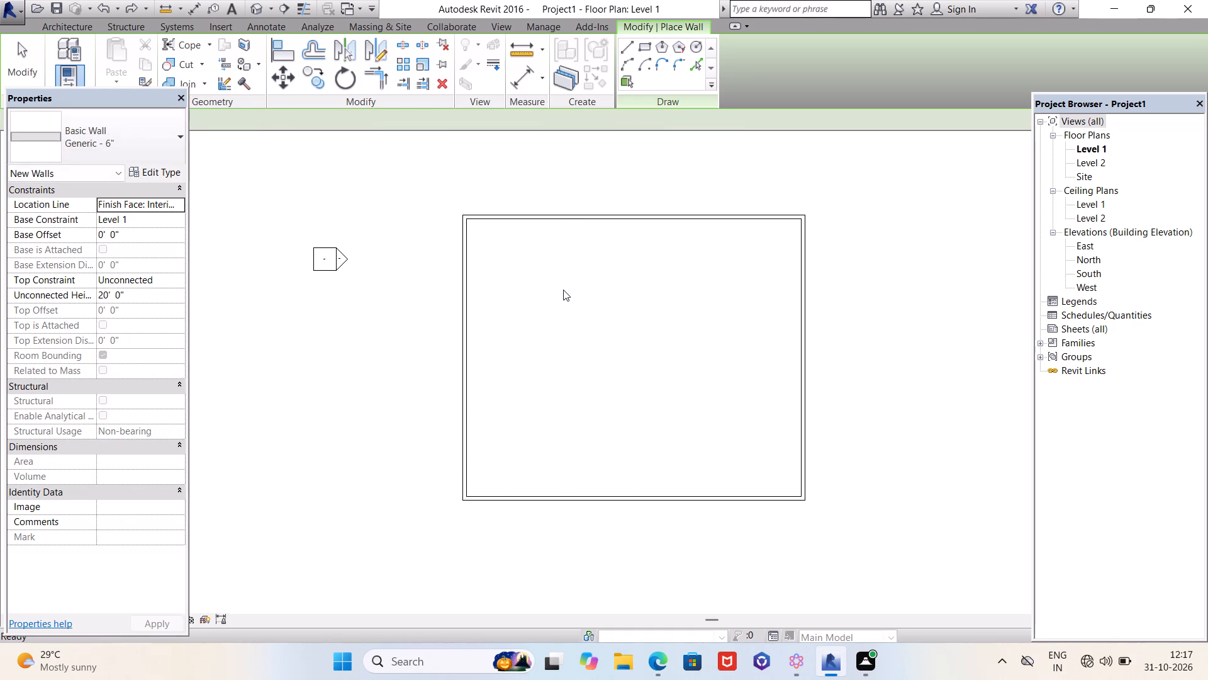
key(ctrl+z)
key(ctrl+z)
key(ctrl+z)
key(ctrl+z)
key(ctrl+z)
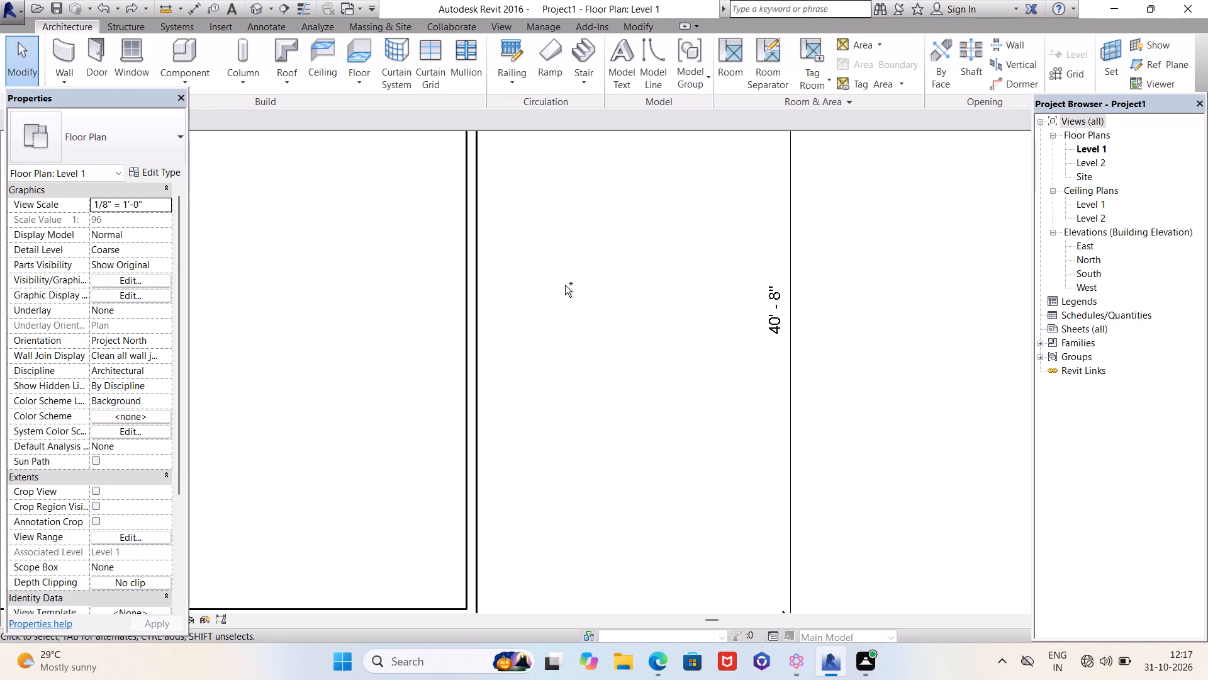
Undo the remaining edits back to an empty Level 1 plan without the enclosure walls.
key(ctrl+z)
key(ctrl+z)
key(ctrl+z)
scroll(659, 343, down, 3)
key(space)
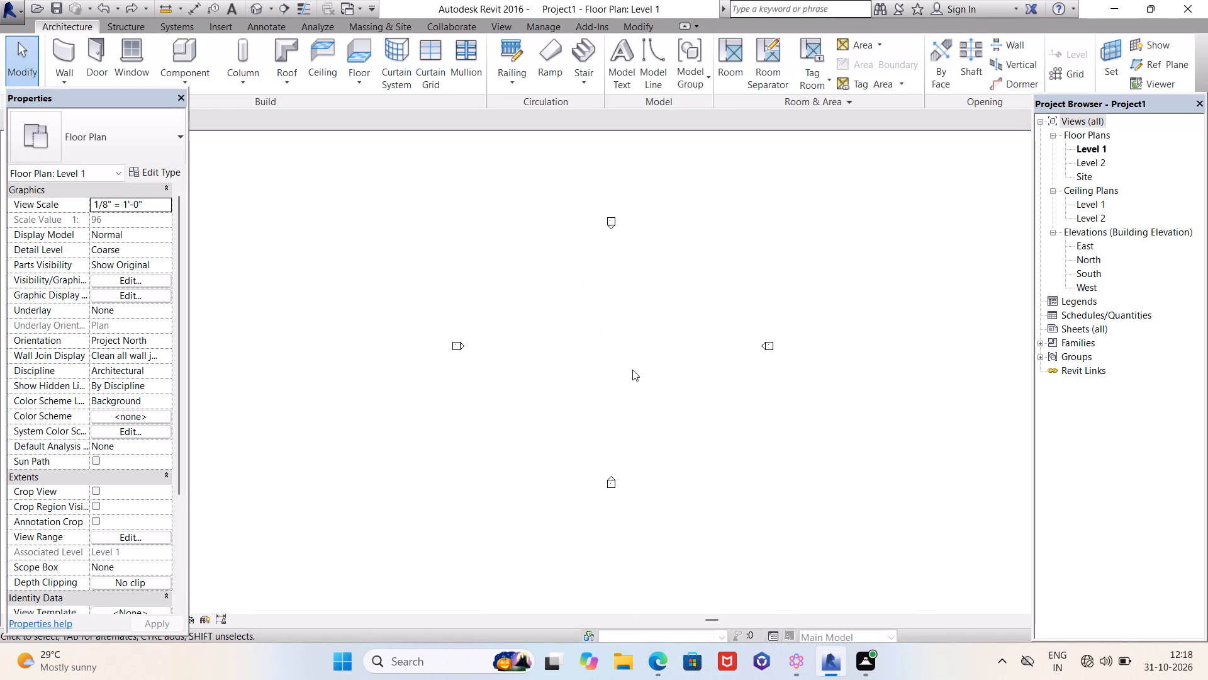
Start the Wall tool and reposition the Properties palette so that it no longer covers the wall options.
click(59, 49)
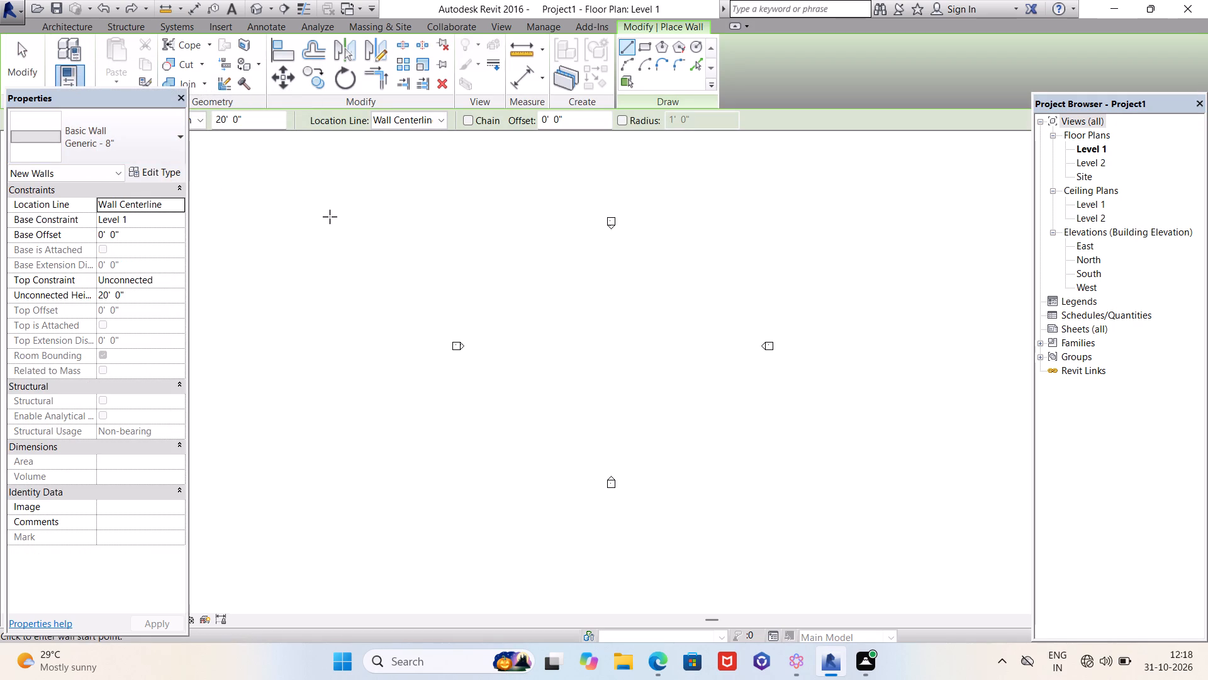
drag(259, 125, 189, 124)
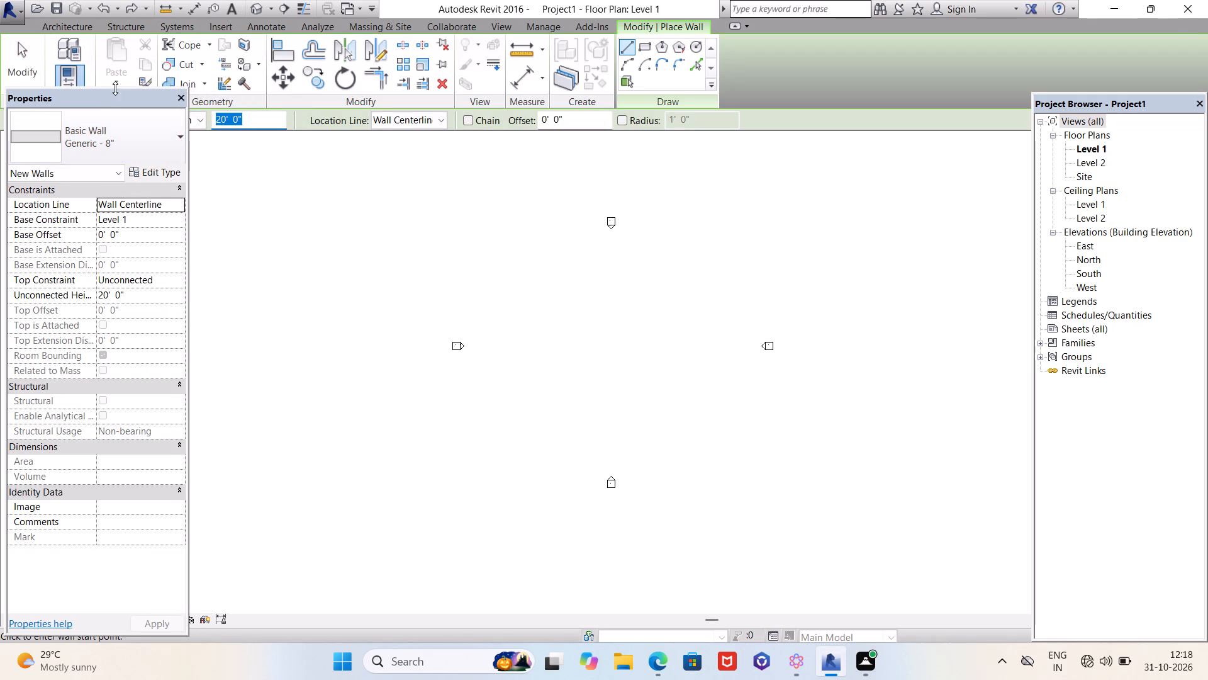
drag(108, 99, 112, 135)
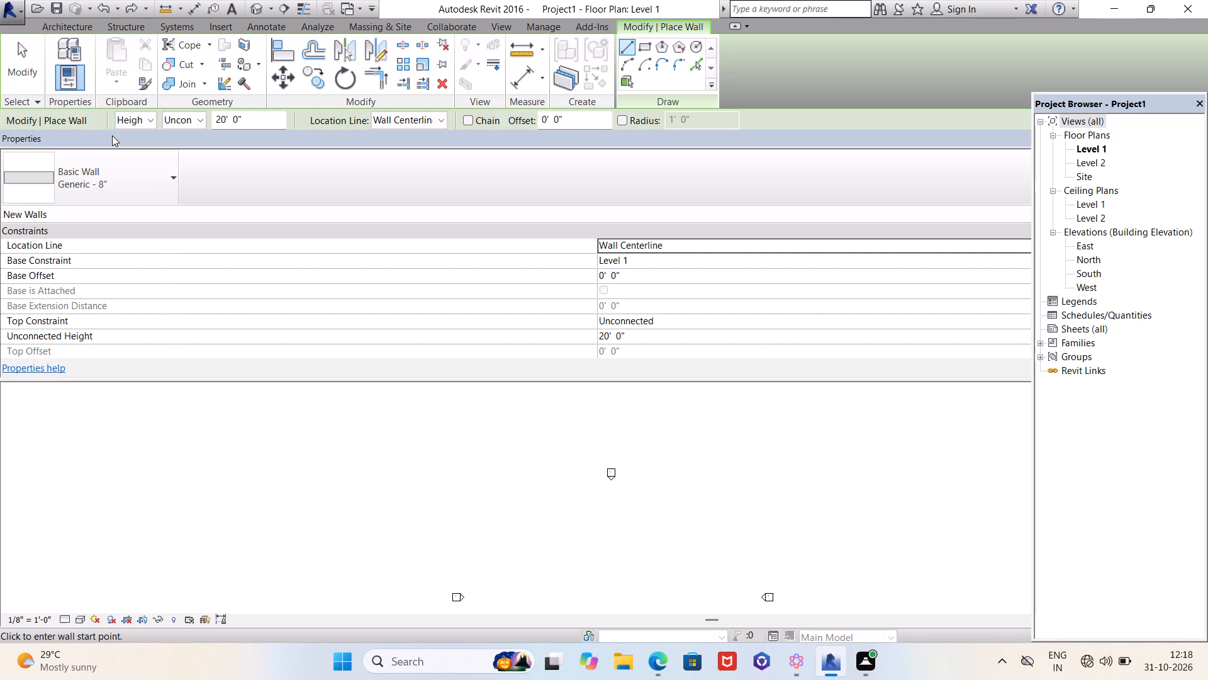
drag(513, 139, 435, 145)
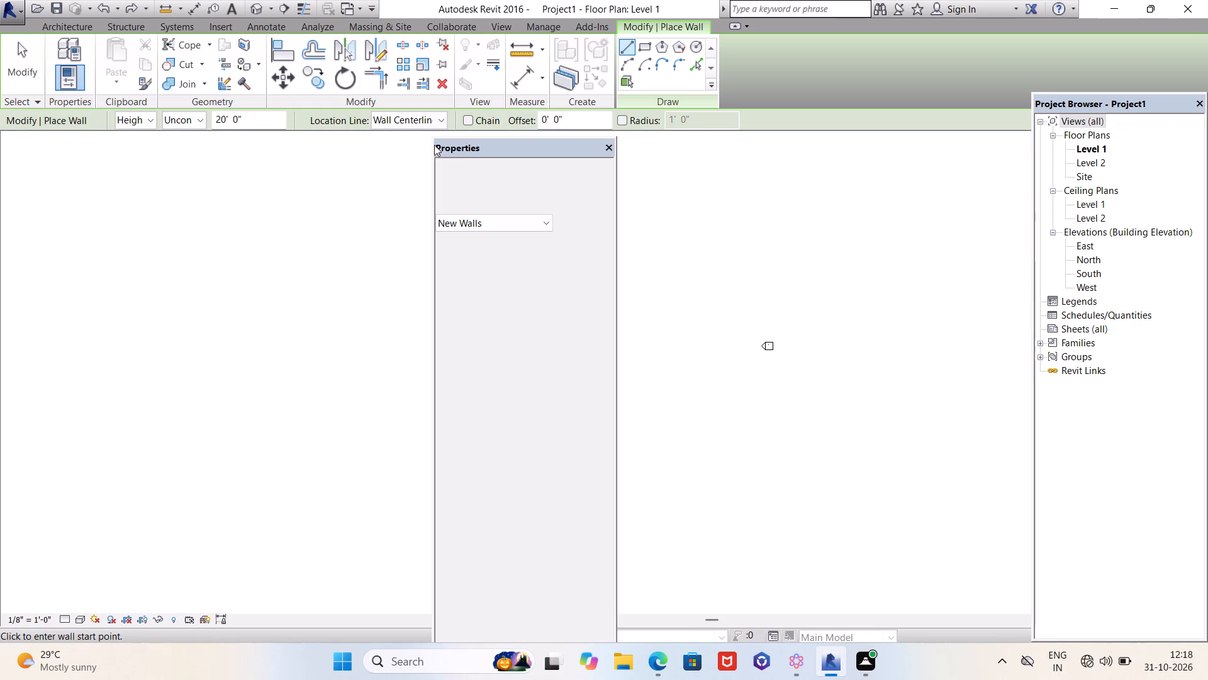
drag(496, 149, 66, 146)
drag(72, 145, 72, 137)
drag(511, 135, 400, 147)
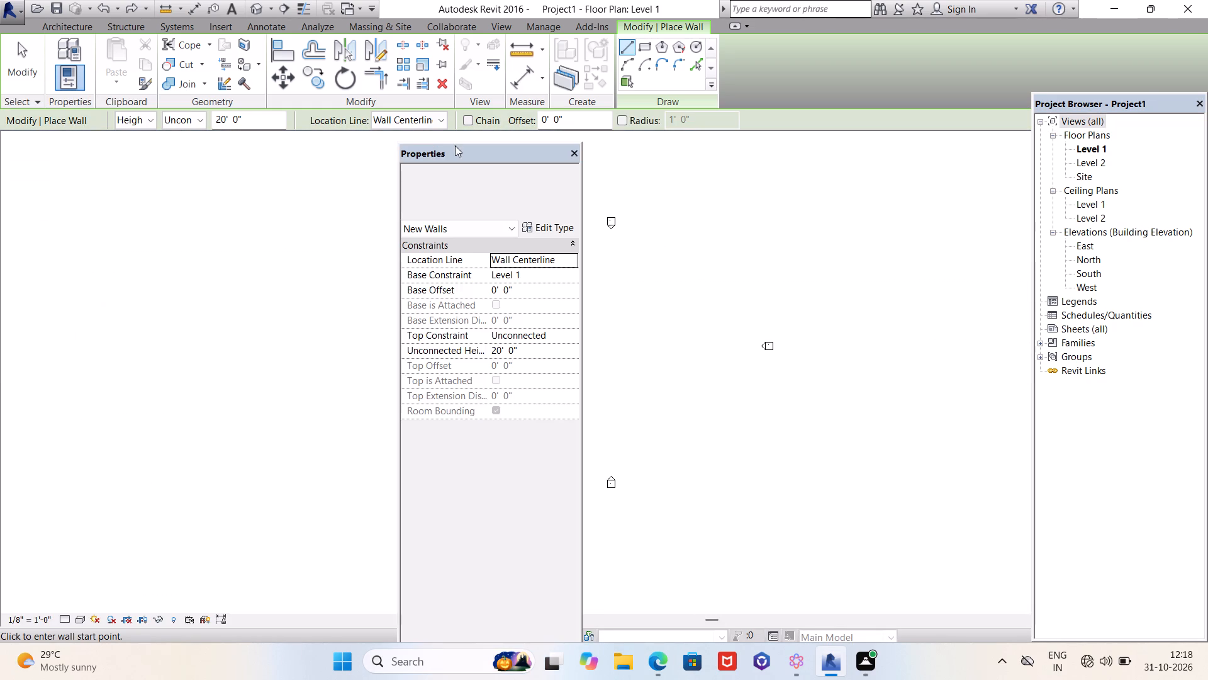
drag(528, 154, 144, 147)
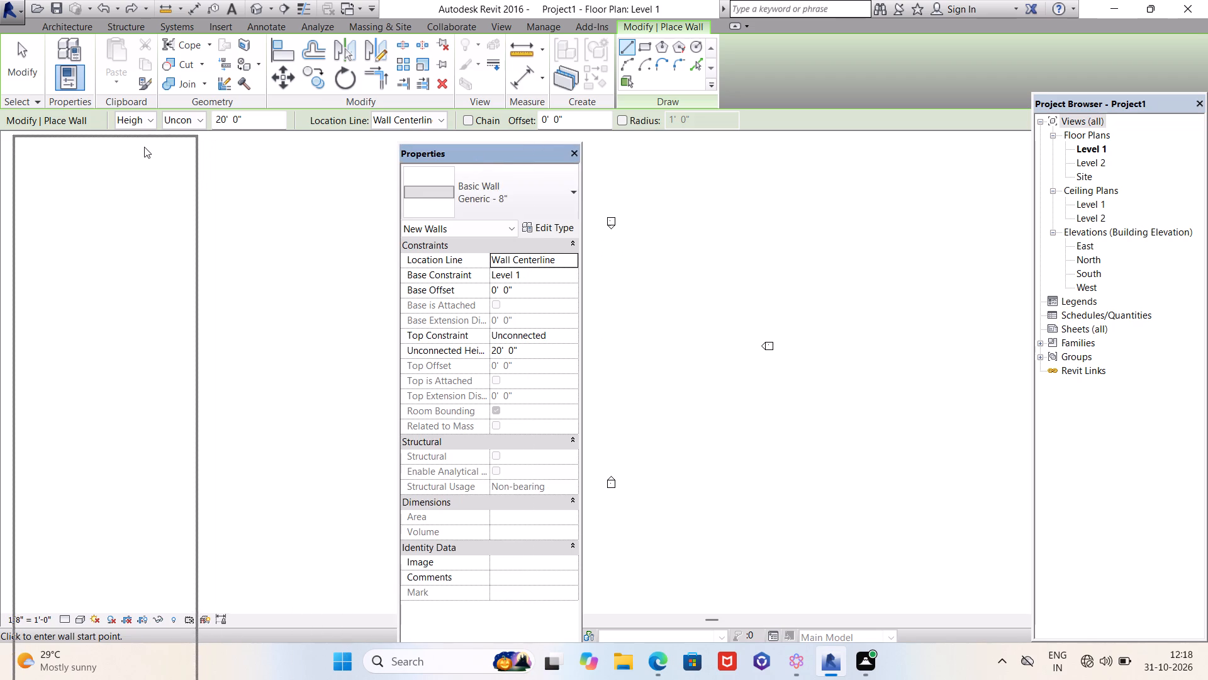
drag(144, 147, 136, 146)
click(136, 145)
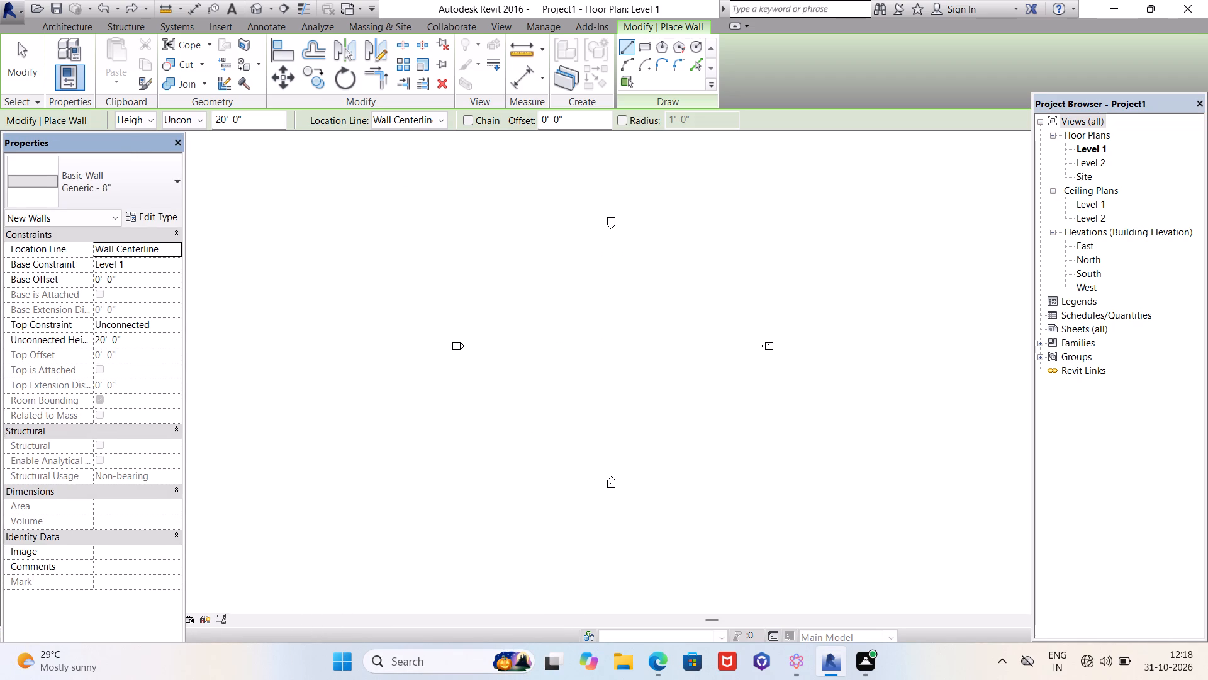
Set the unconnected height for new walls to 10'.
drag(262, 118, 214, 122)
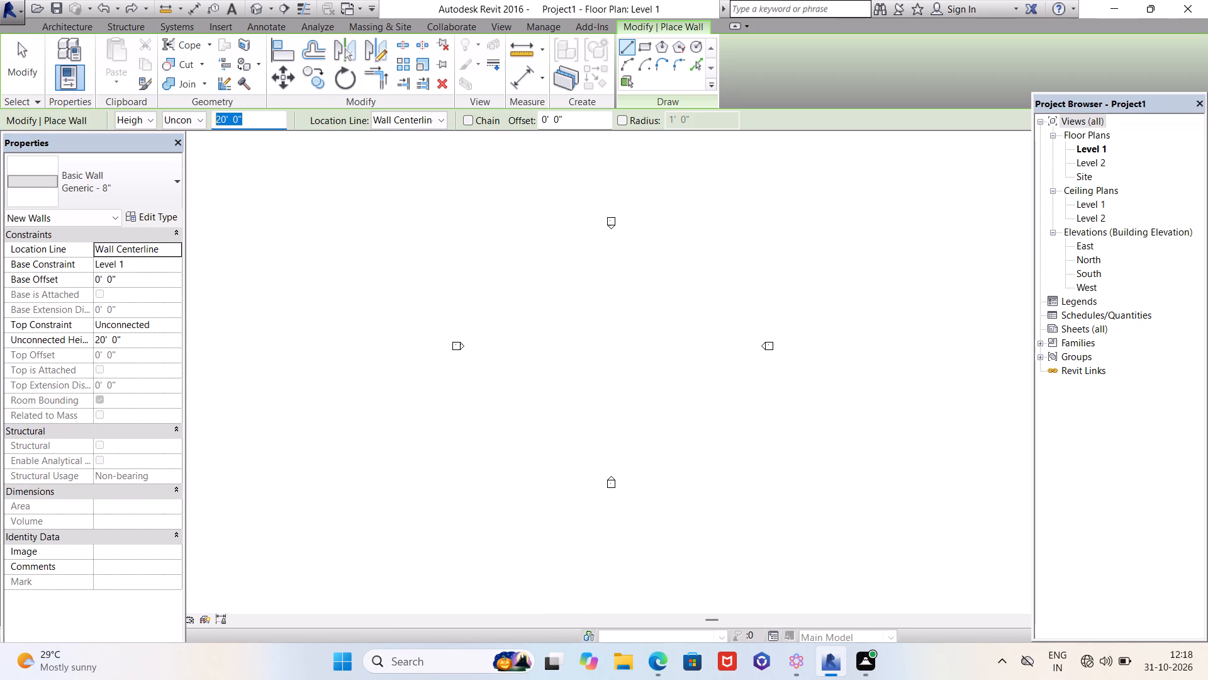
text(10)
key(apostrophe)
key(Return)
Draw a rectangle of Generic - 8" walls on Level 1, about 112' wide by 72' deep, between the elevation markers.
double_click(1090, 149)
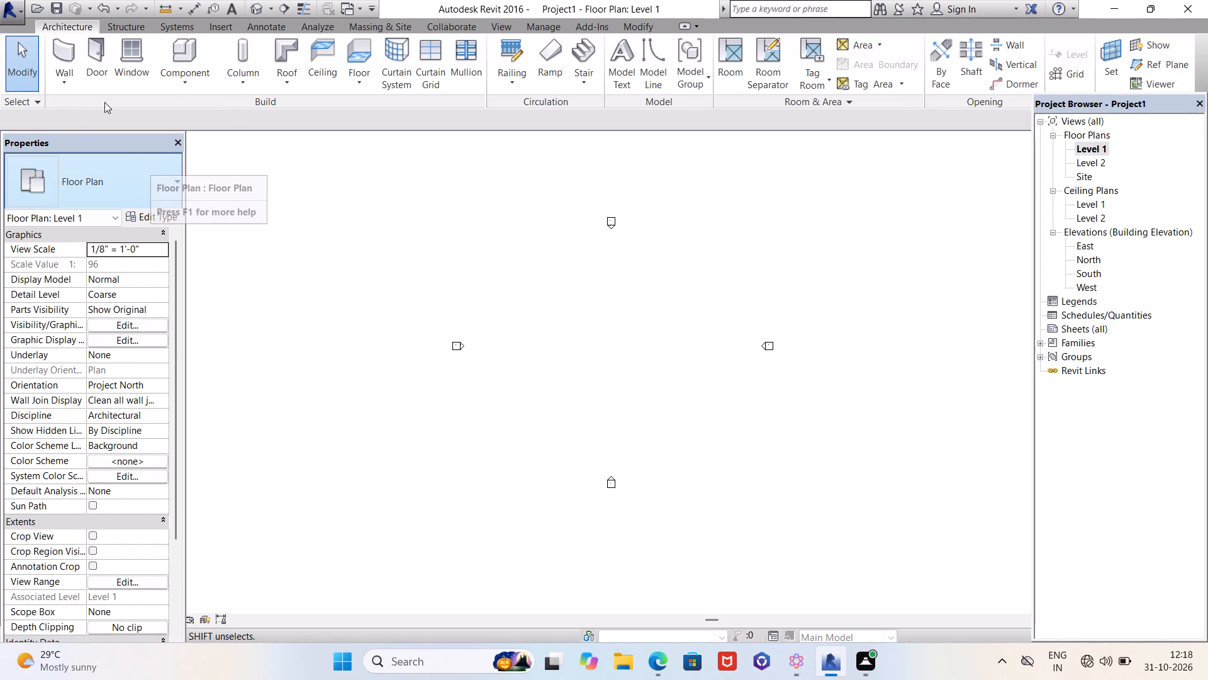
click(62, 54)
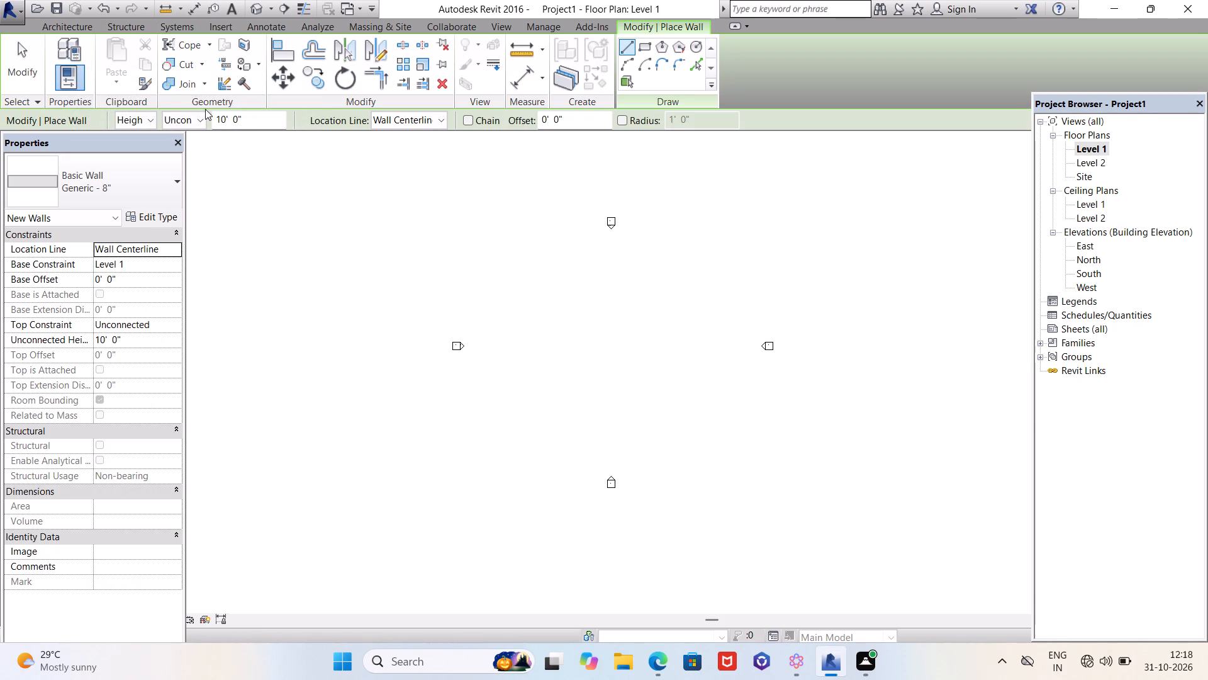
click(647, 47)
click(495, 276)
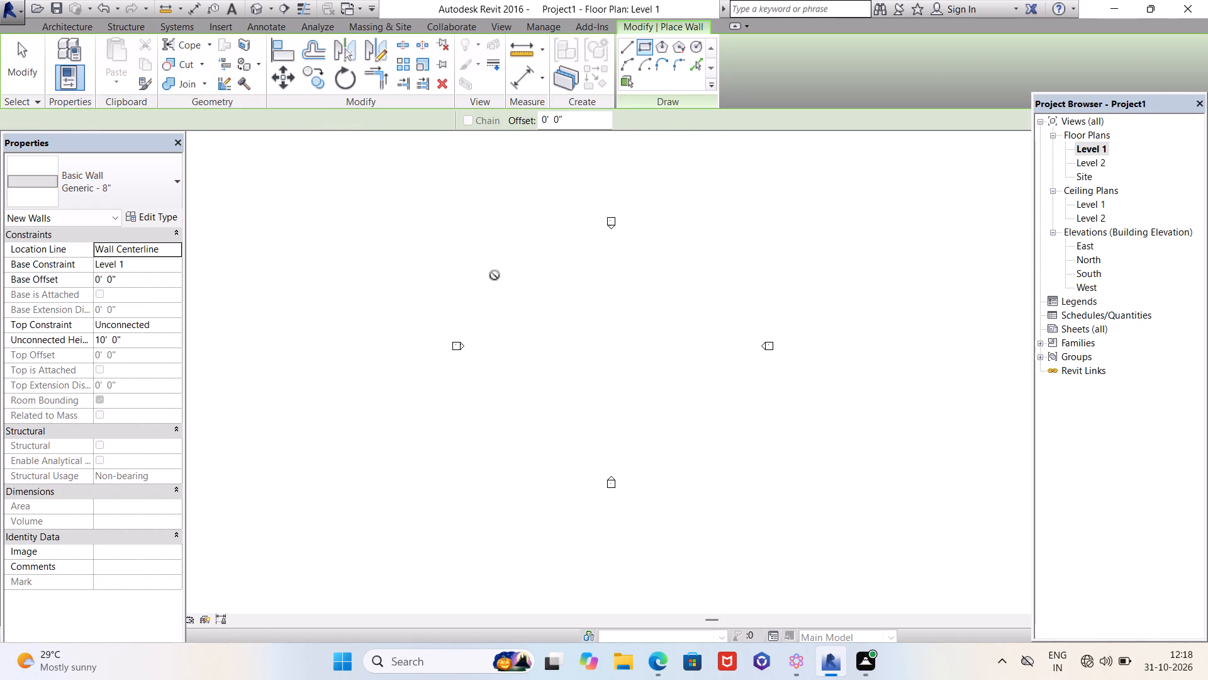
click(705, 411)
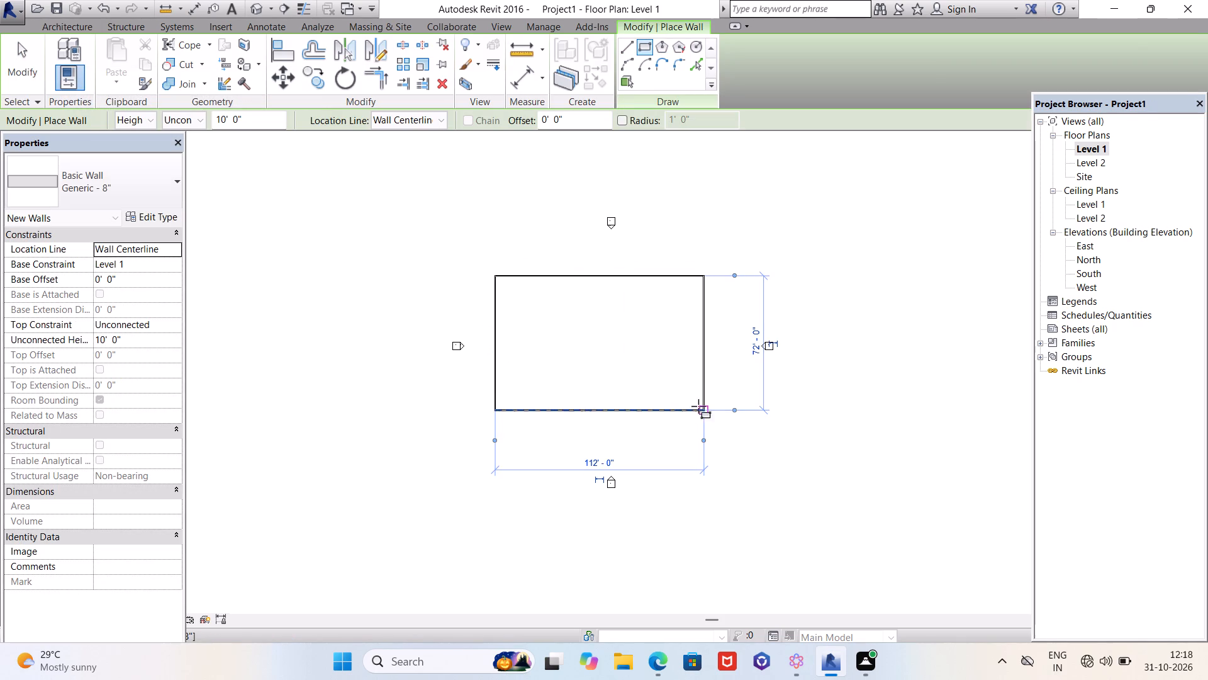
scroll(771, 347, up, 6)
key(space)
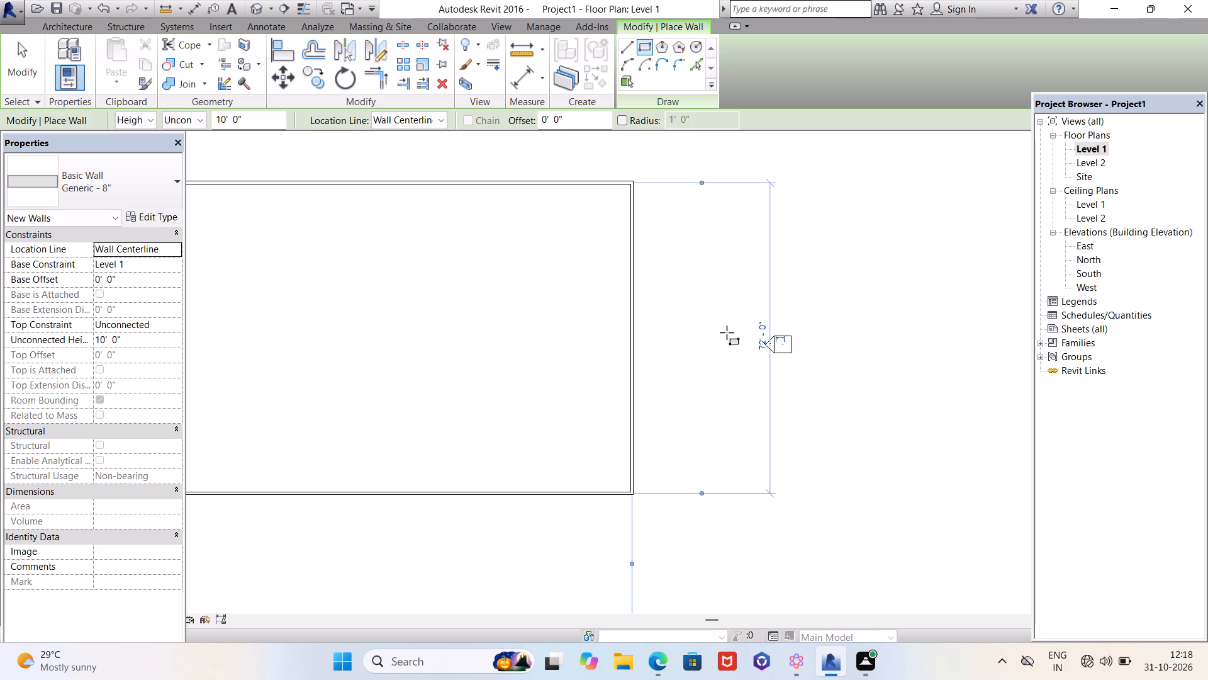
key(Escape)
key(Escape)
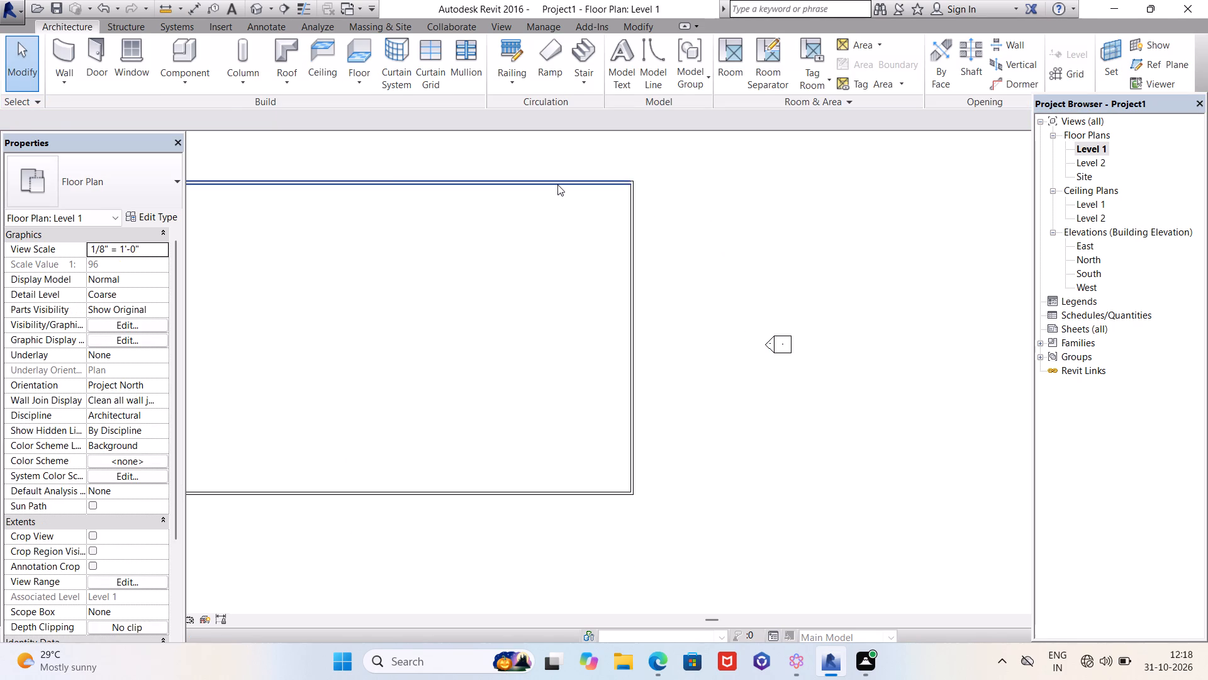
Move both witness lines of the north wall's temporary dimension to the outer faces of the north and south walls.
click(557, 184)
scroll(657, 193, up, 4)
click(664, 176)
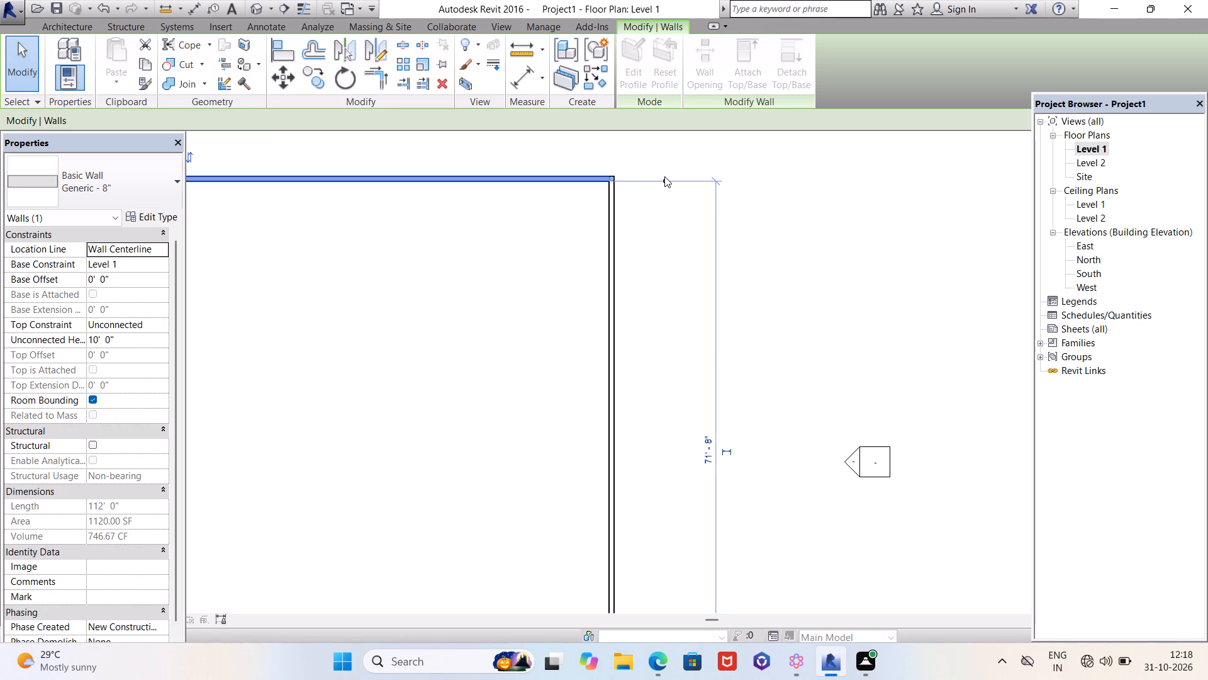
click(665, 183)
scroll(665, 183, down, 5)
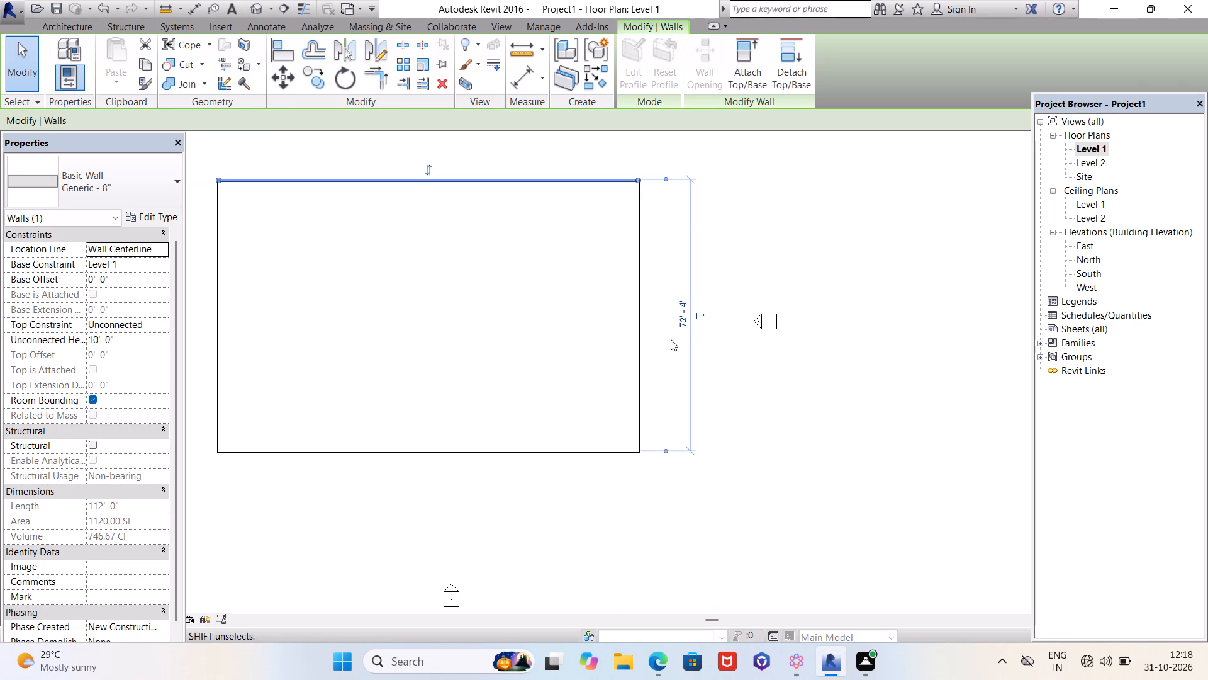
scroll(662, 447, up, 11)
click(678, 443)
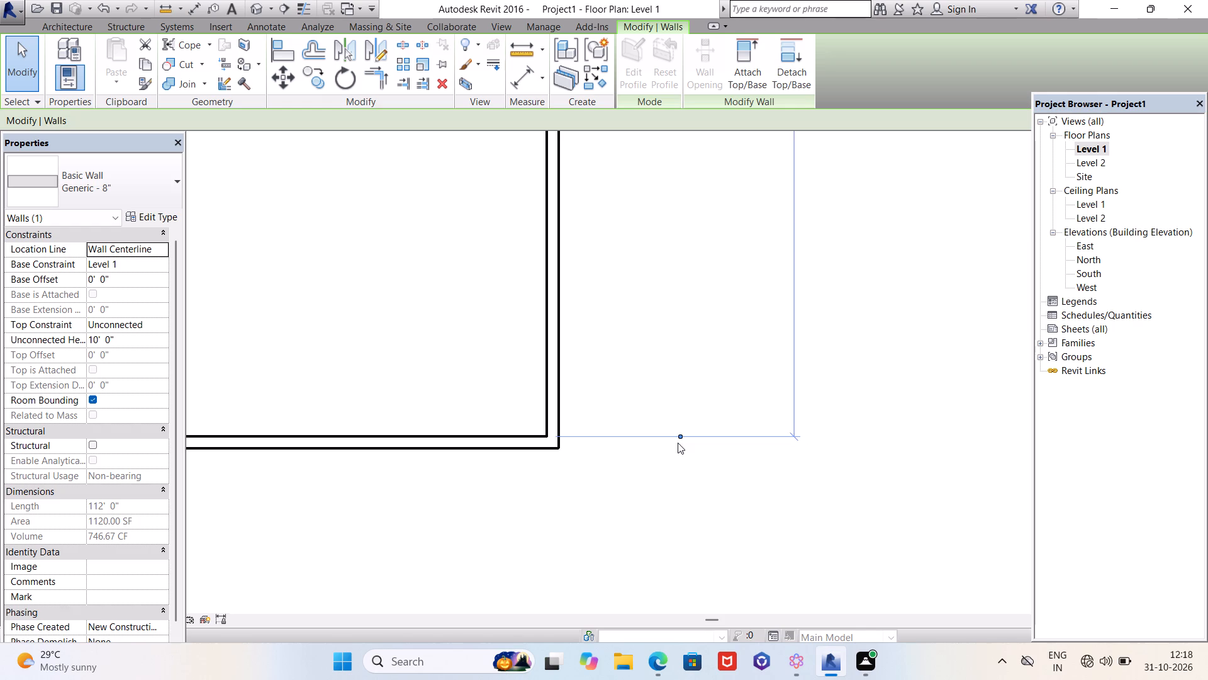
click(679, 436)
Set the enclosure's north-south size between outer faces to 50'.
scroll(673, 483, down, 5)
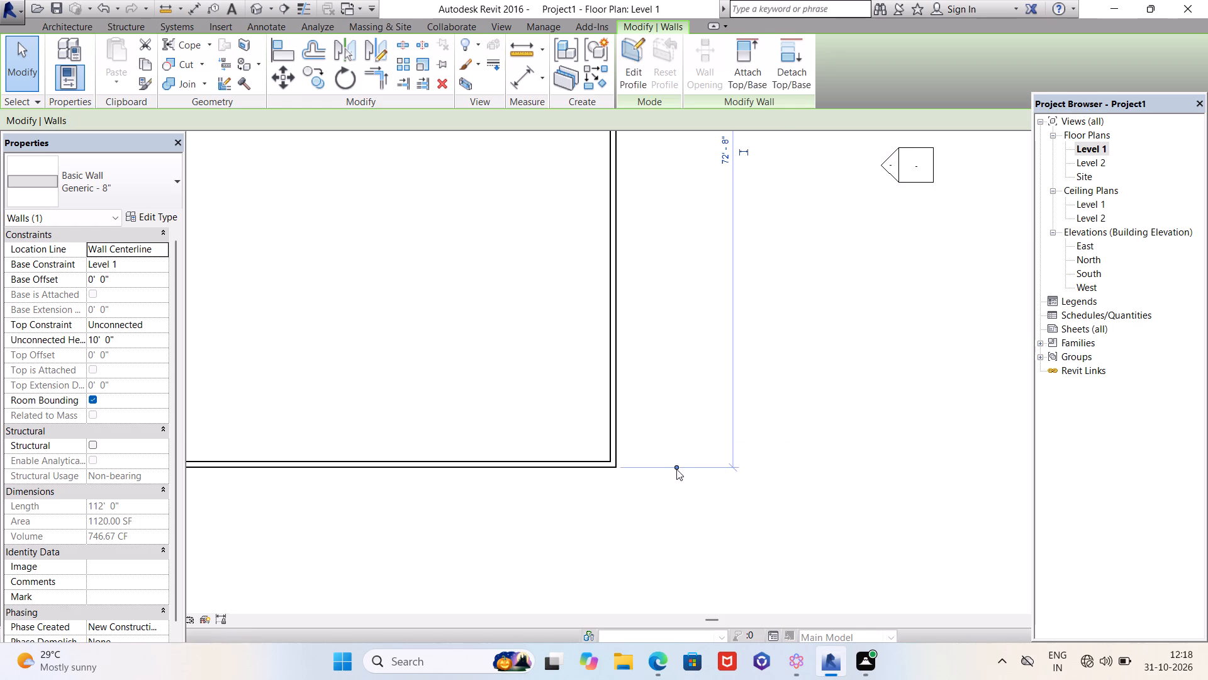
scroll(676, 469, down, 3)
scroll(696, 274, up, 9)
click(735, 254)
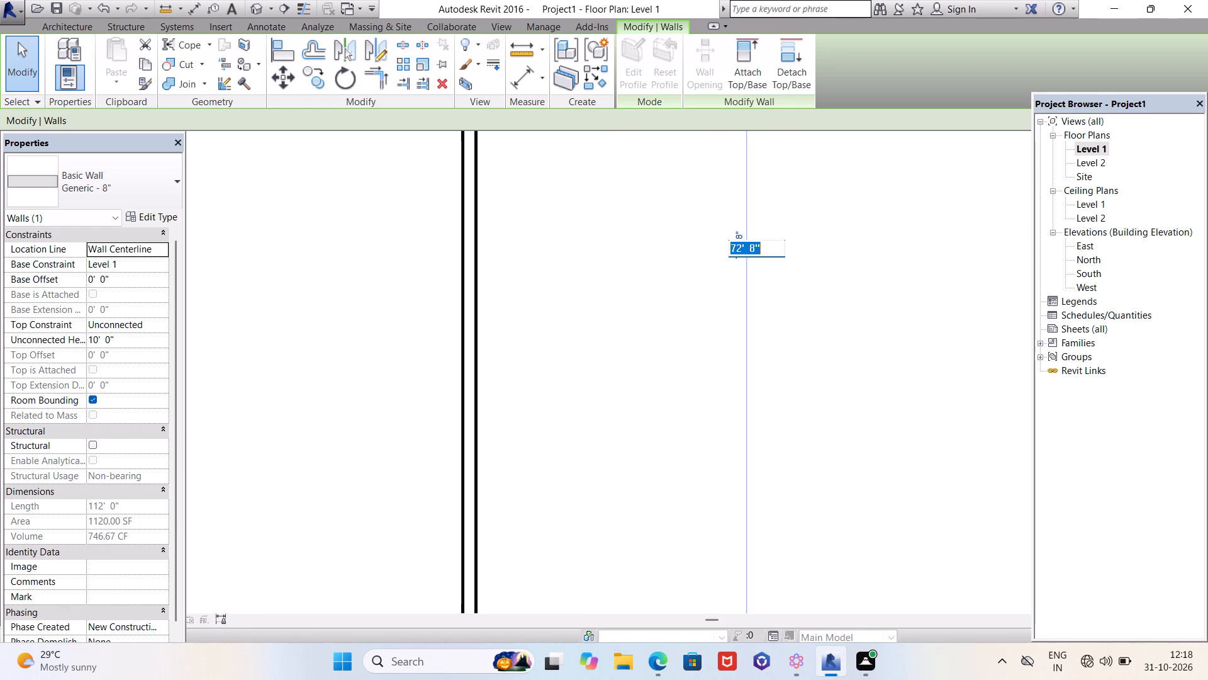
text(50')
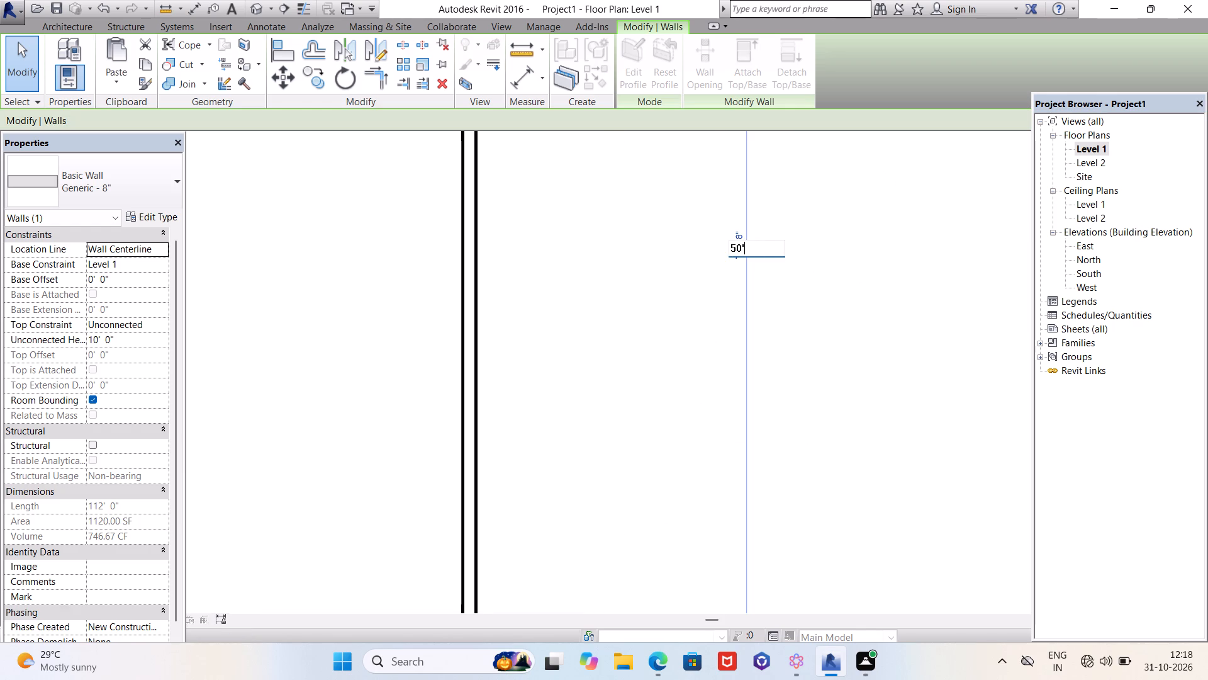
key(Return)
Move both witness lines of the east wall's temporary dimension to the outer faces of the east and west walls.
scroll(735, 254, down, 4)
scroll(753, 309, down, 8)
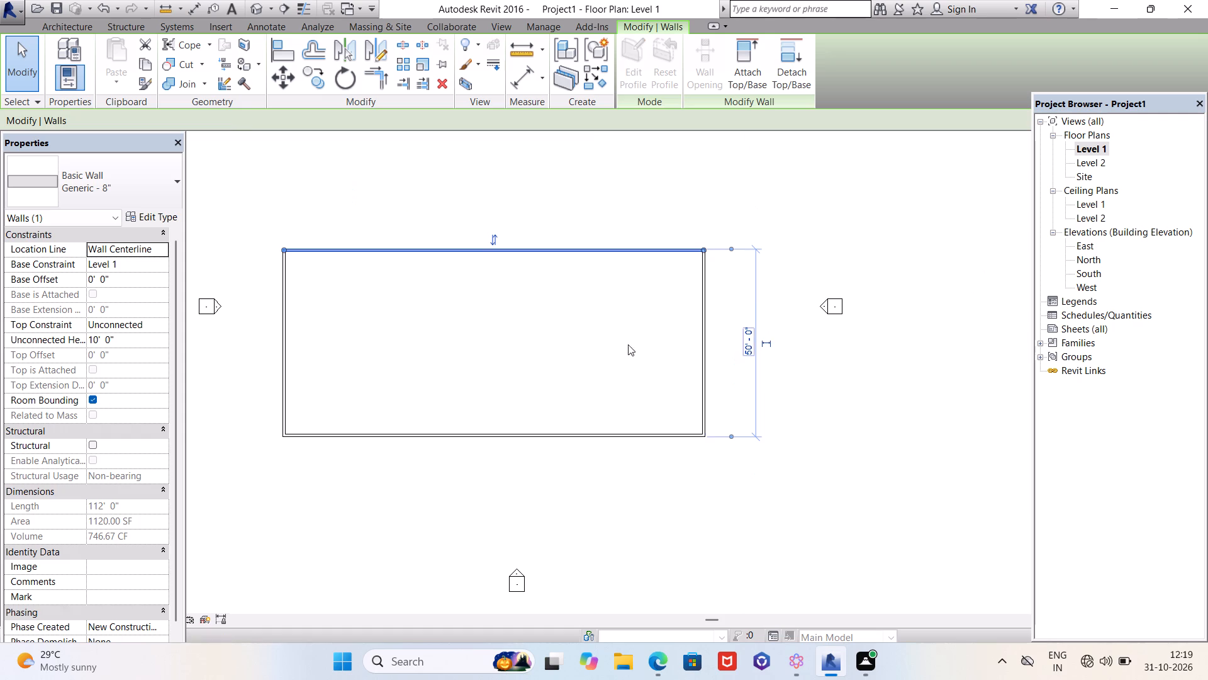
click(702, 379)
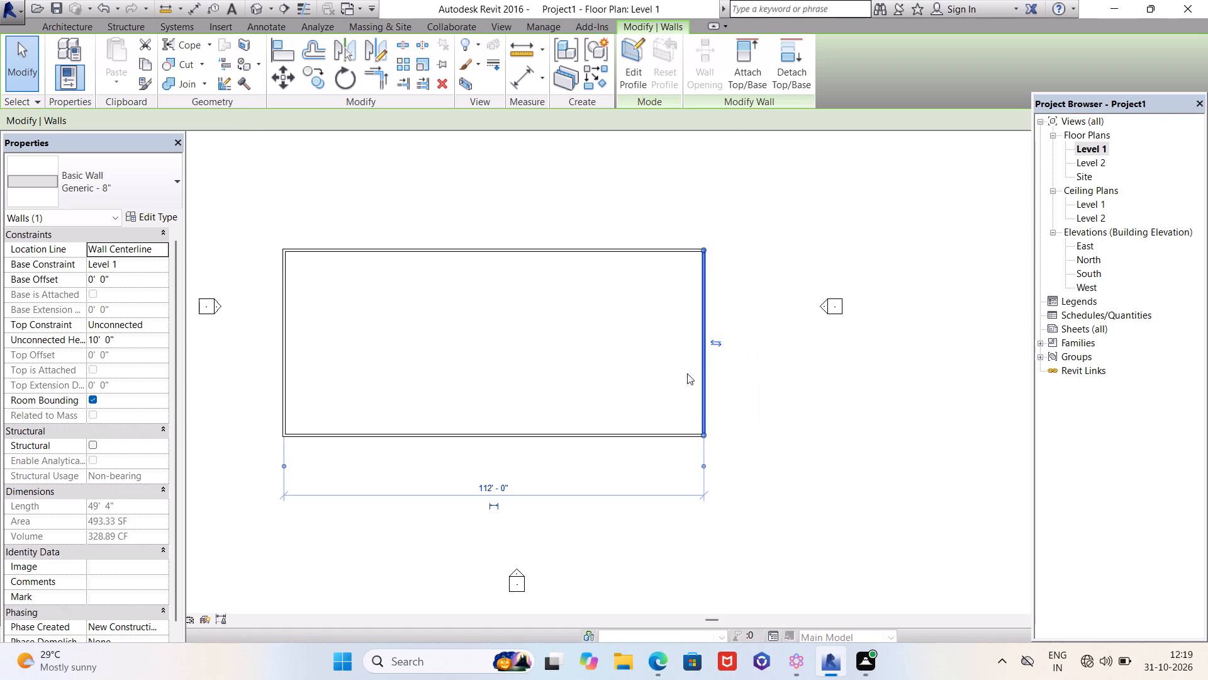
scroll(504, 479, up, 6)
scroll(647, 371, down, 3)
scroll(851, 453, up, 2)
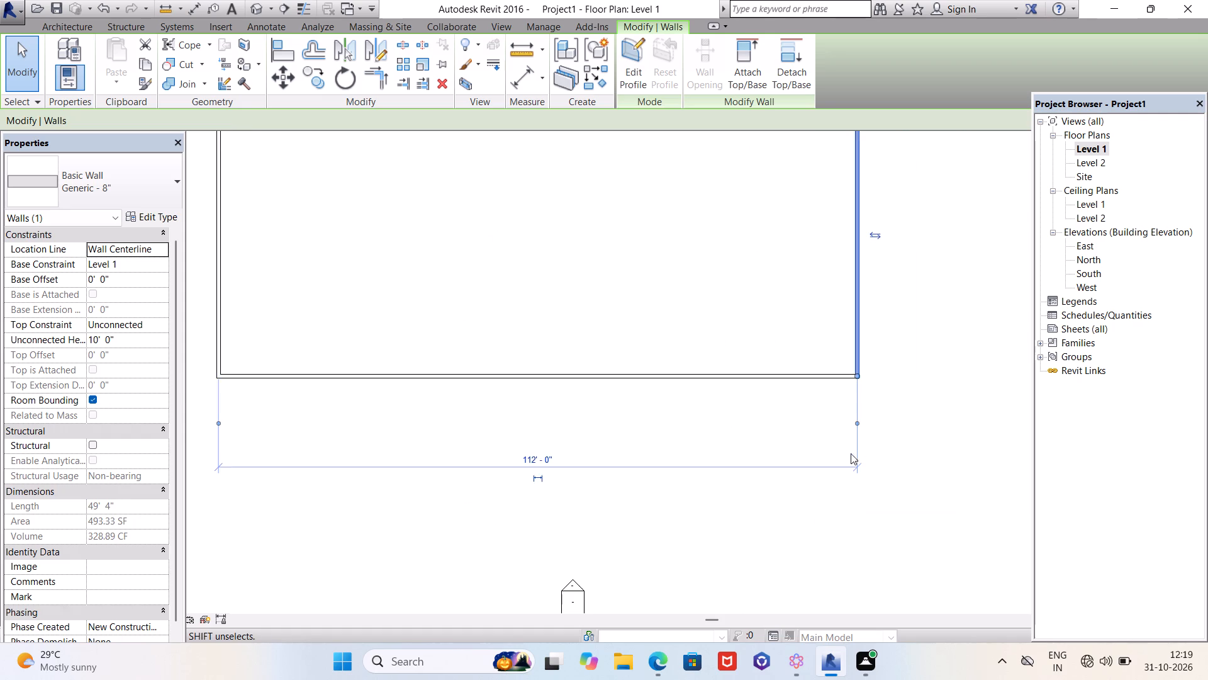
scroll(851, 453, up, 3)
click(864, 394)
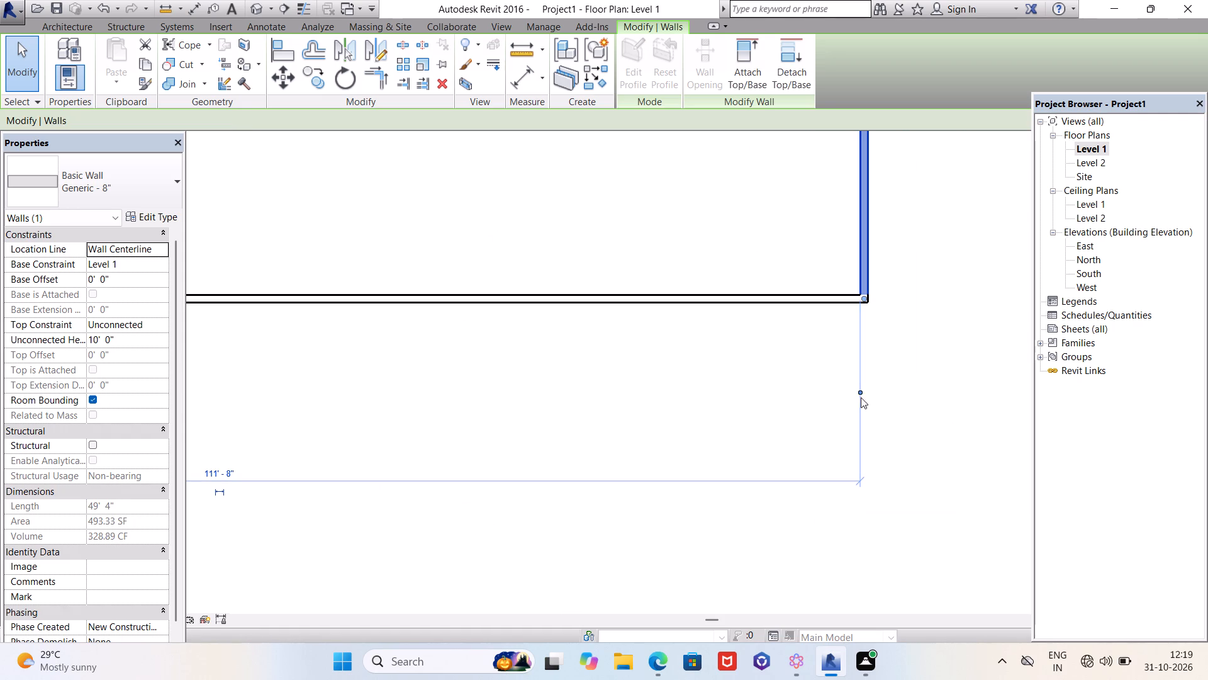
click(862, 392)
scroll(909, 401, down, 6)
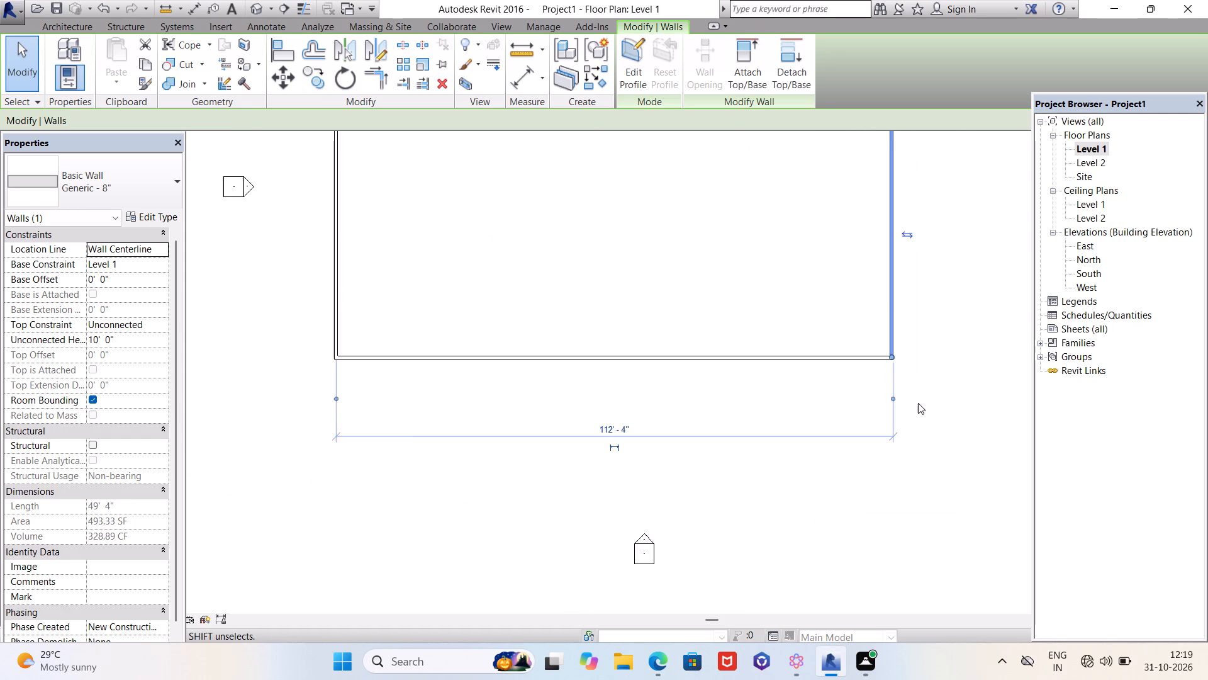
scroll(919, 403, down, 5)
scroll(554, 415, up, 4)
scroll(654, 404, up, 5)
scroll(712, 392, up, 3)
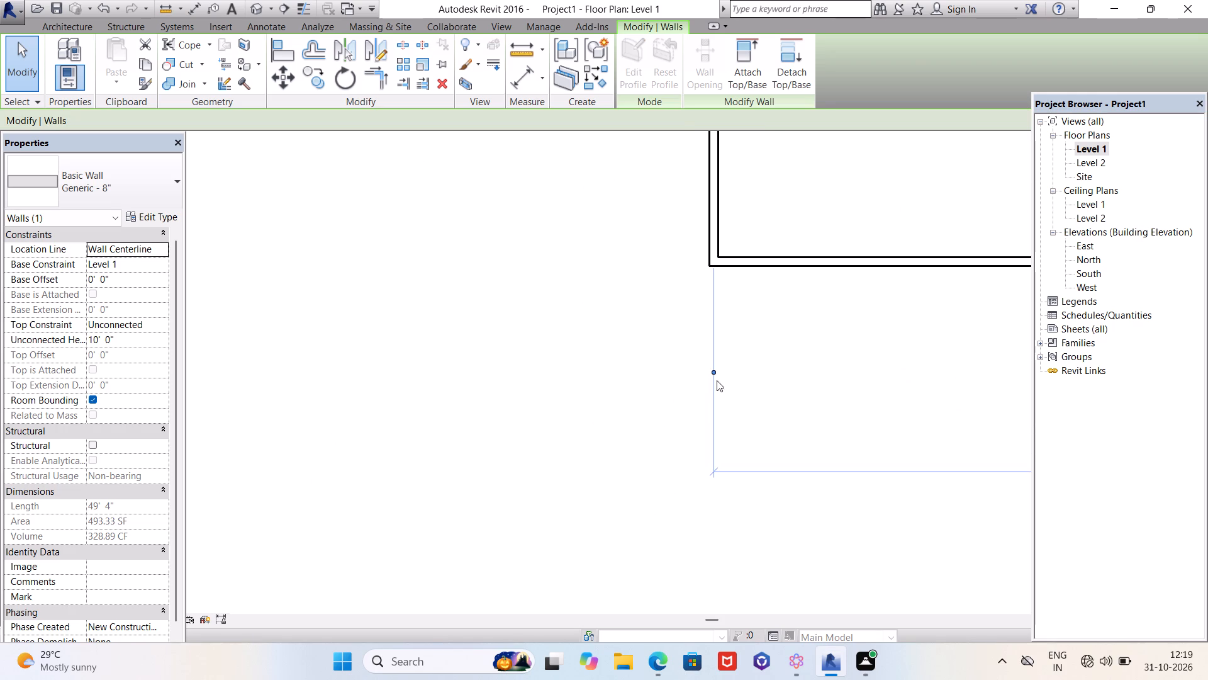
click(715, 375)
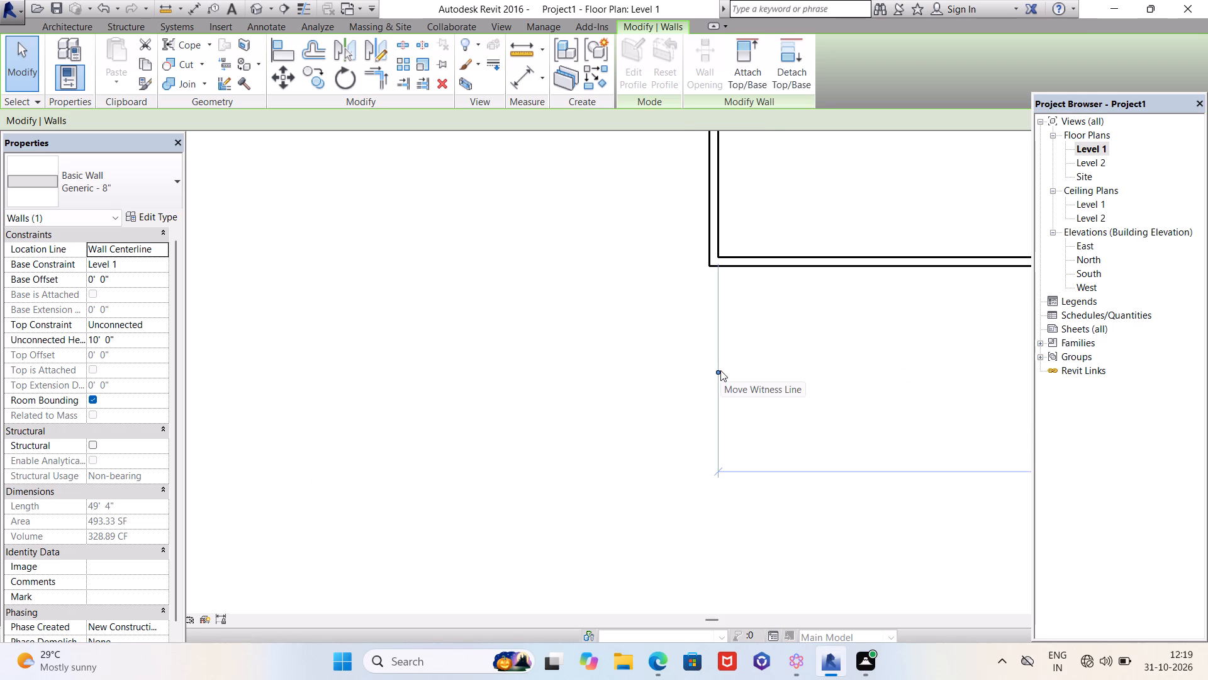
click(720, 370)
Set the enclosure's east-west size between outer faces to 60' and deselect the wall.
scroll(349, 407, down, 6)
scroll(805, 464, up, 5)
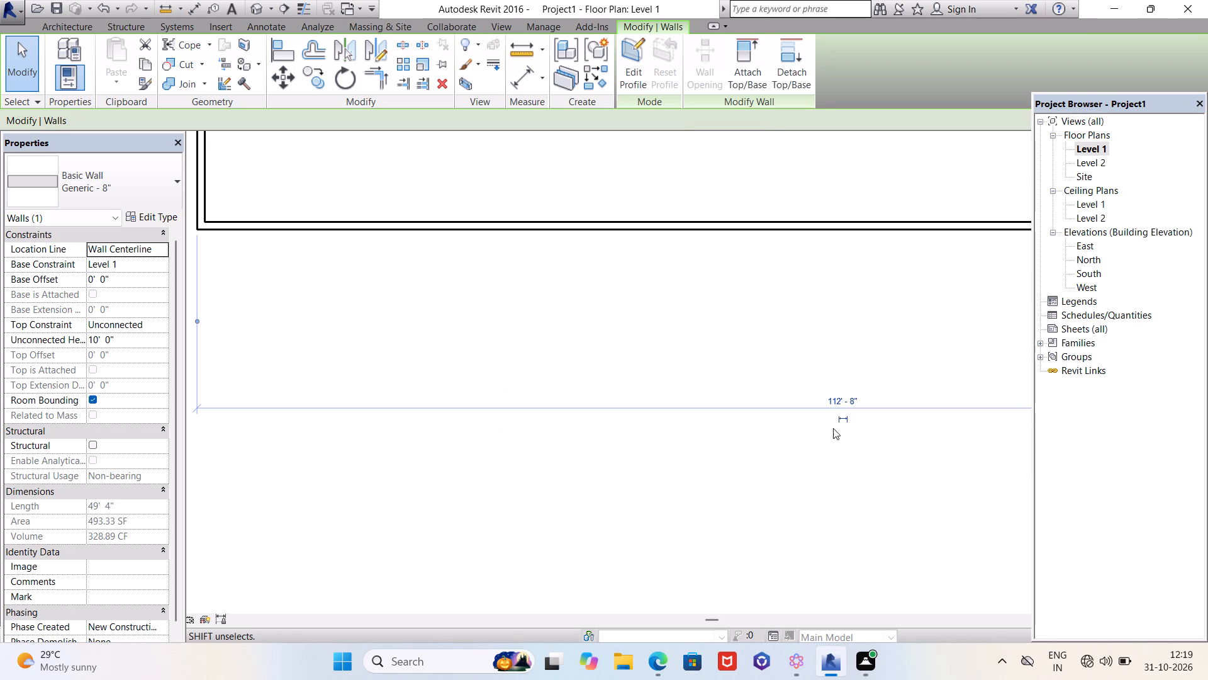
click(847, 404)
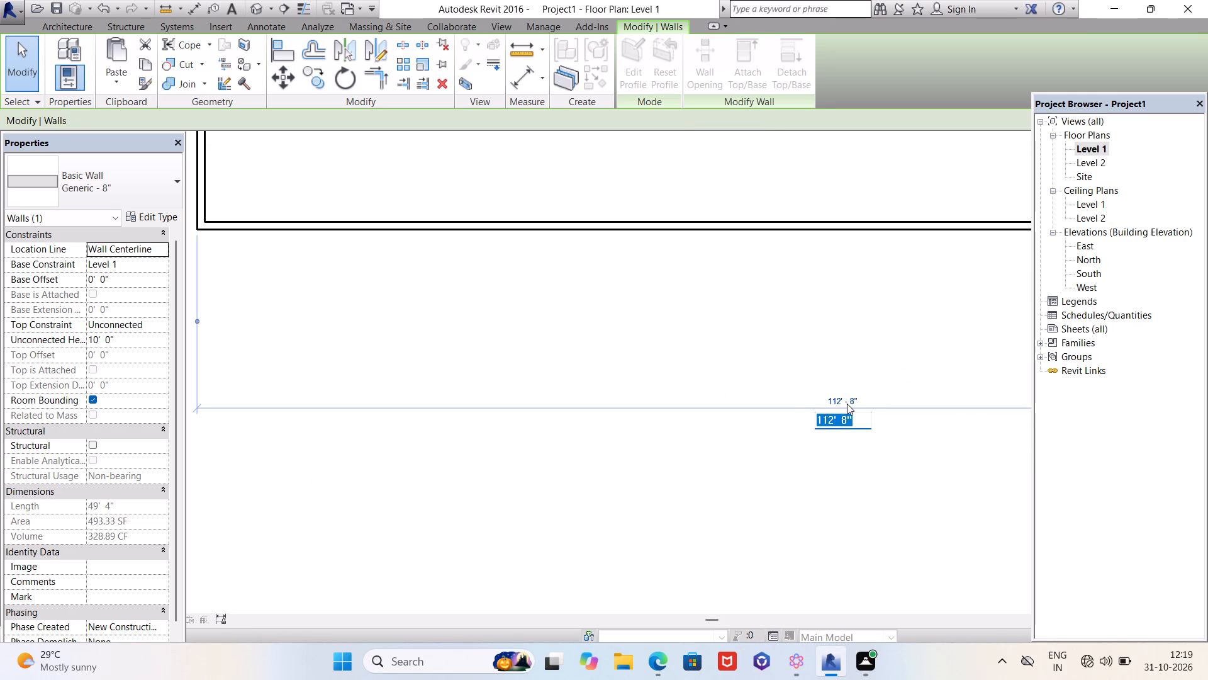
text(60')
key(Return)
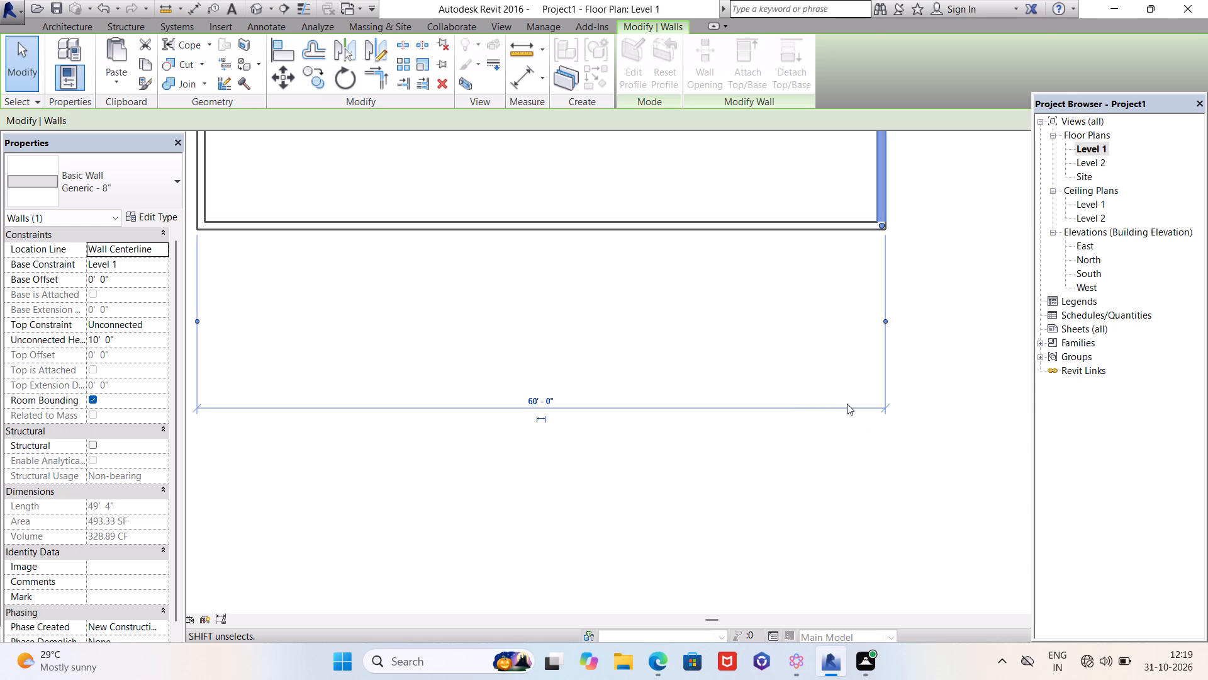
scroll(850, 405, down, 8)
key(Escape)
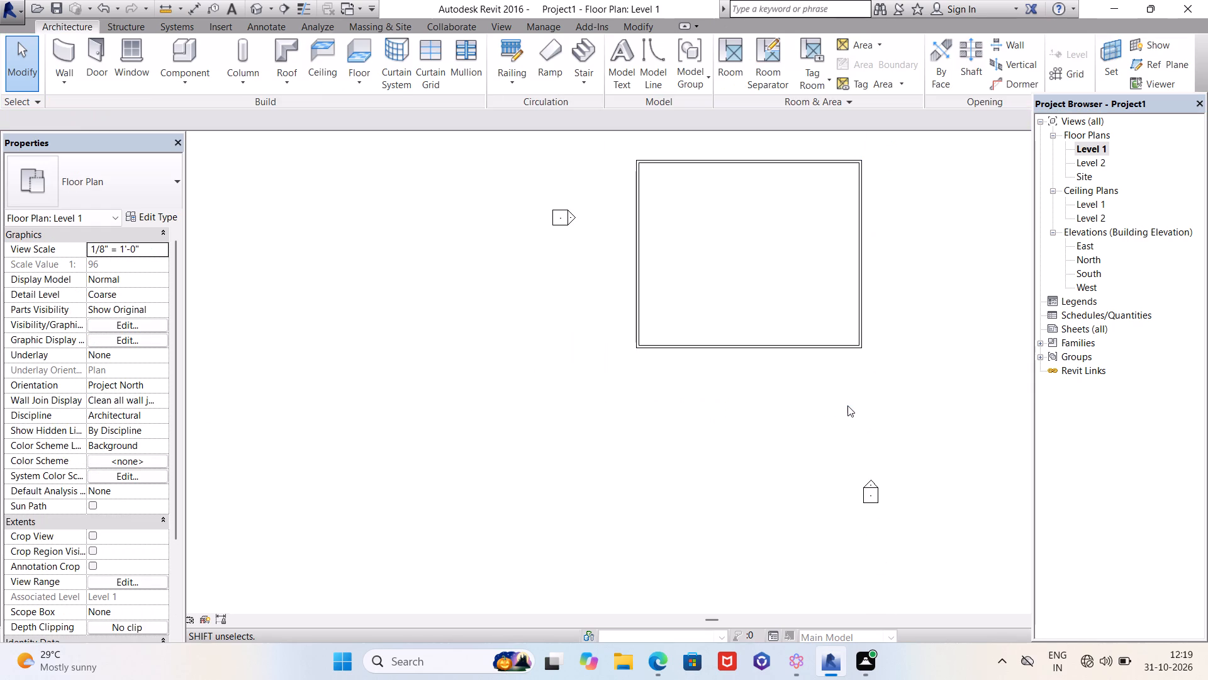
scroll(915, 203, up, 4)
scroll(878, 244, down, 4)
scroll(885, 124, up, 3)
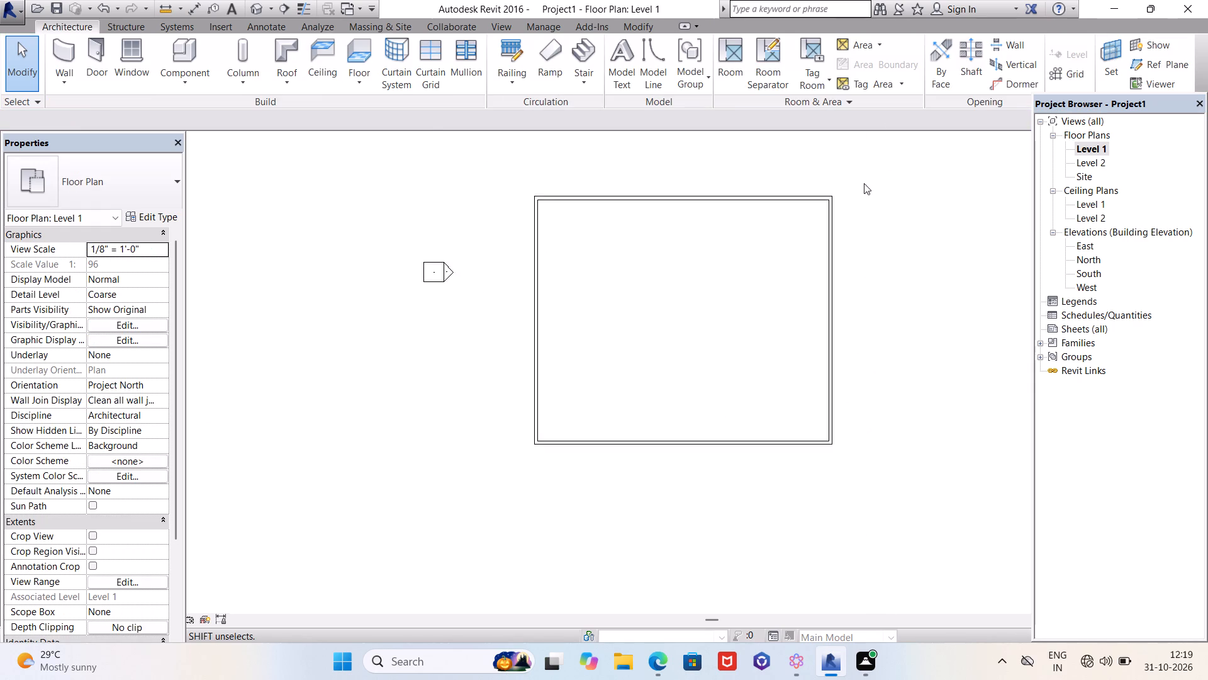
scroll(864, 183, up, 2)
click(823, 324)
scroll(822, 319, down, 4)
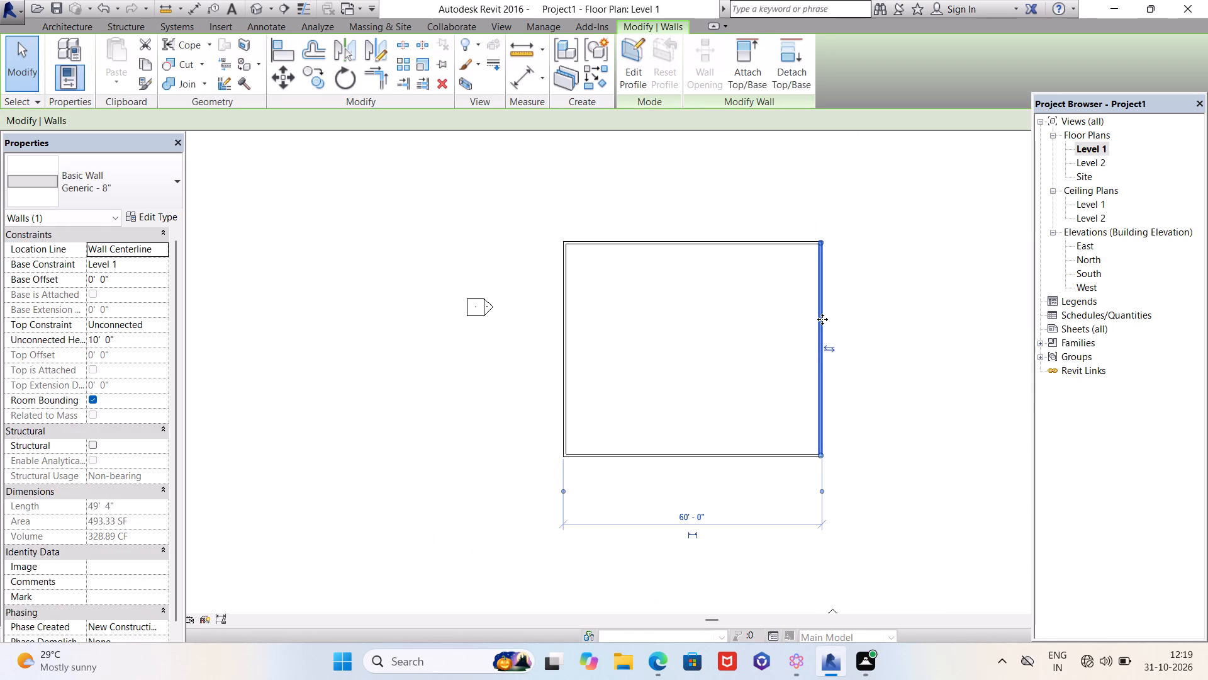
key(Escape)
Start the Wall command for a straight interior wall and choose the Generic - 6" type.
scroll(749, 289, up, 5)
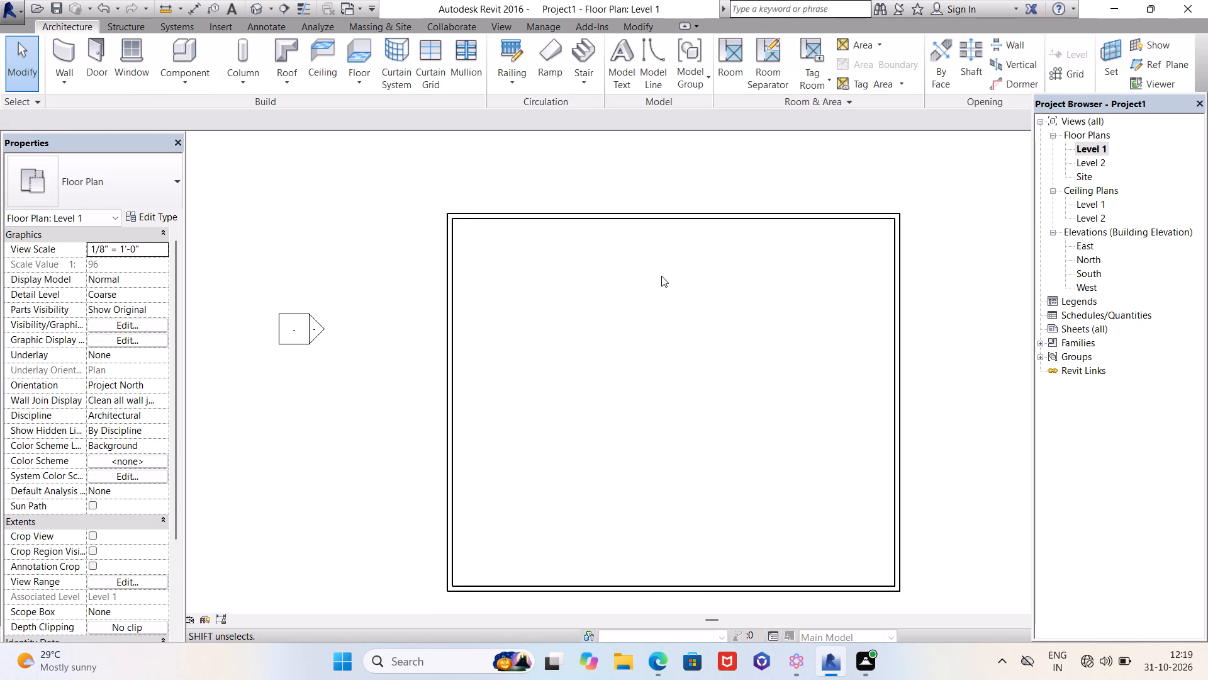
click(62, 47)
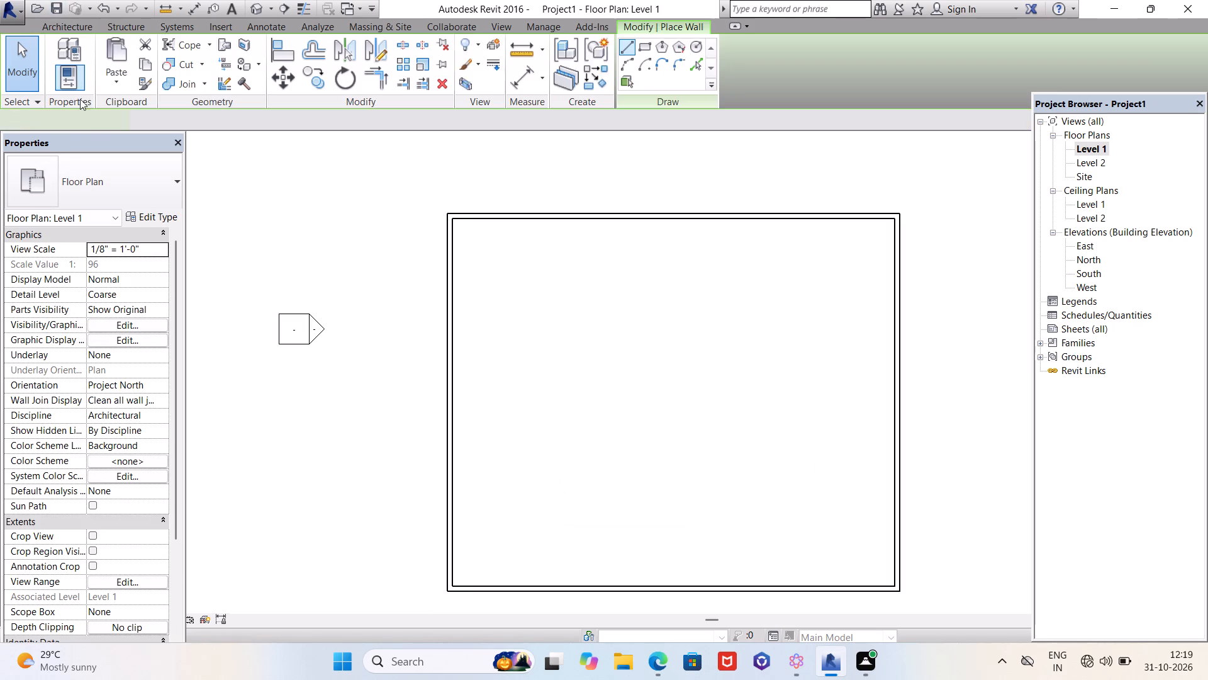
click(105, 178)
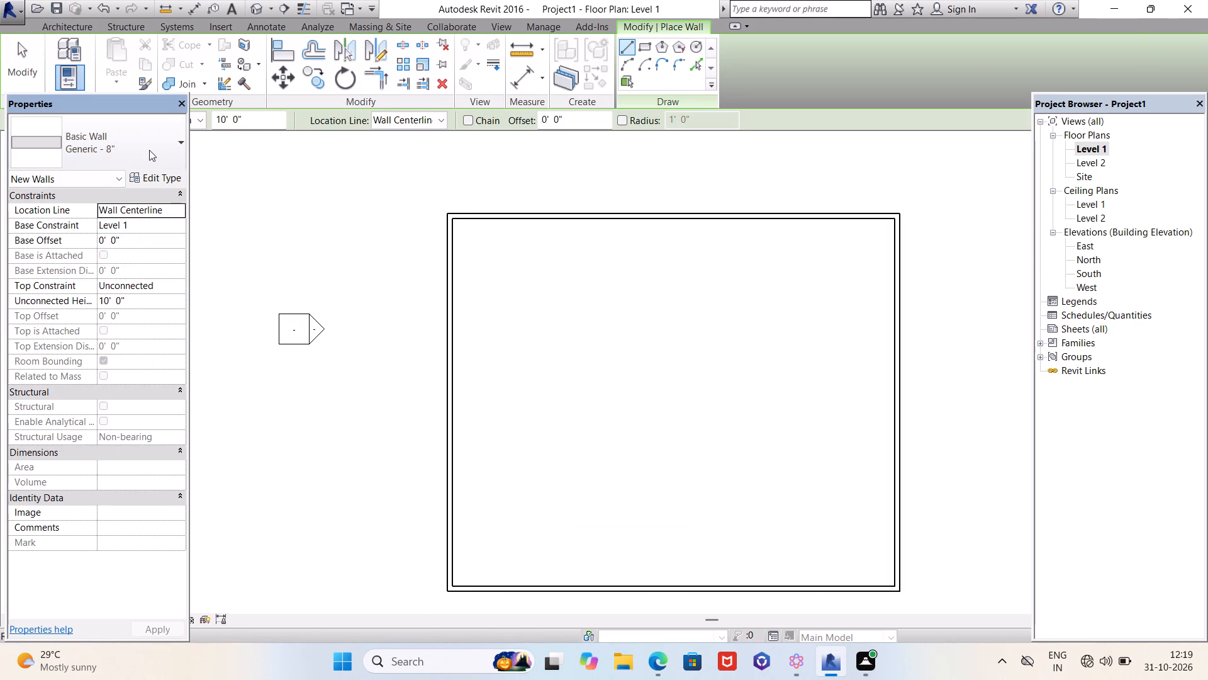
click(149, 150)
click(86, 487)
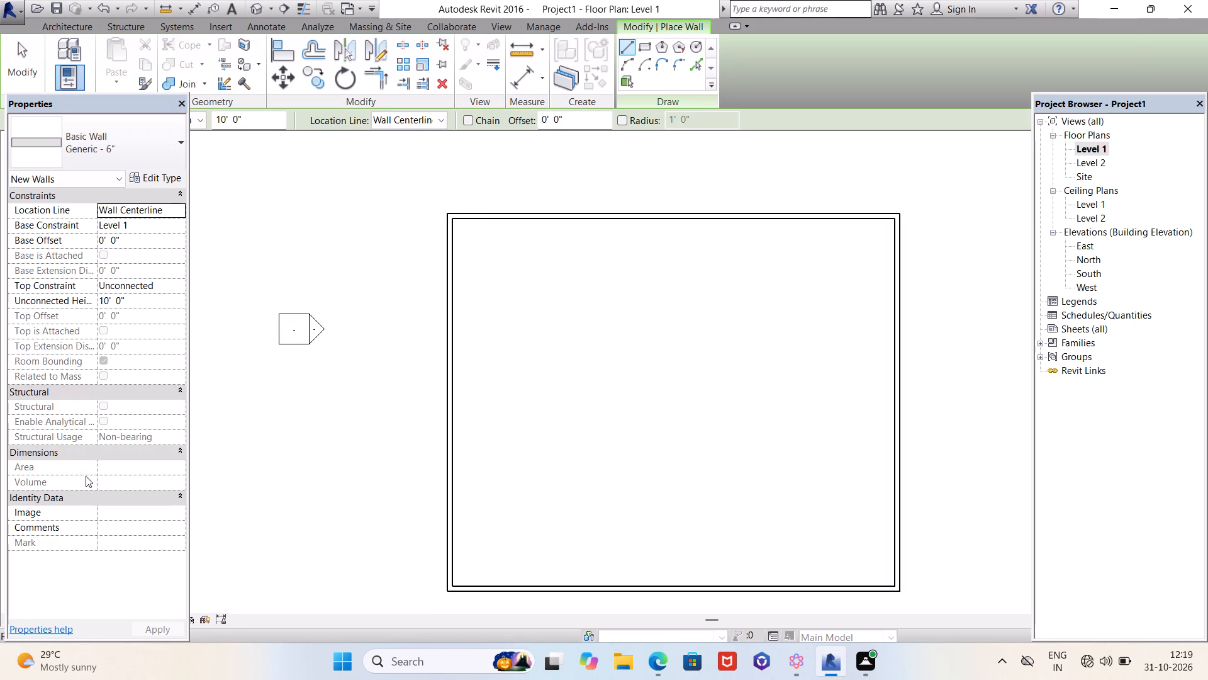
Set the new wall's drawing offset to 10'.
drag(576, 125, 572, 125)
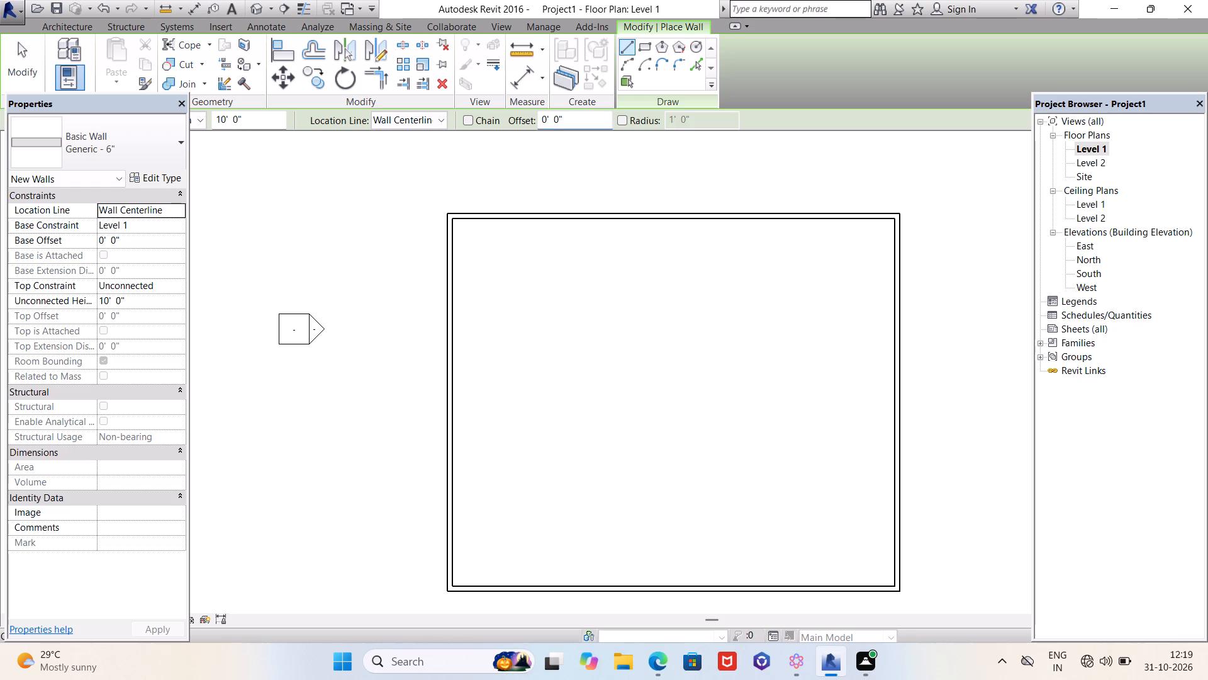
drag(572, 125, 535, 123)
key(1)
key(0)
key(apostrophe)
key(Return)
Set the new wall's drawing offset to 12'.
scroll(461, 232, up, 2)
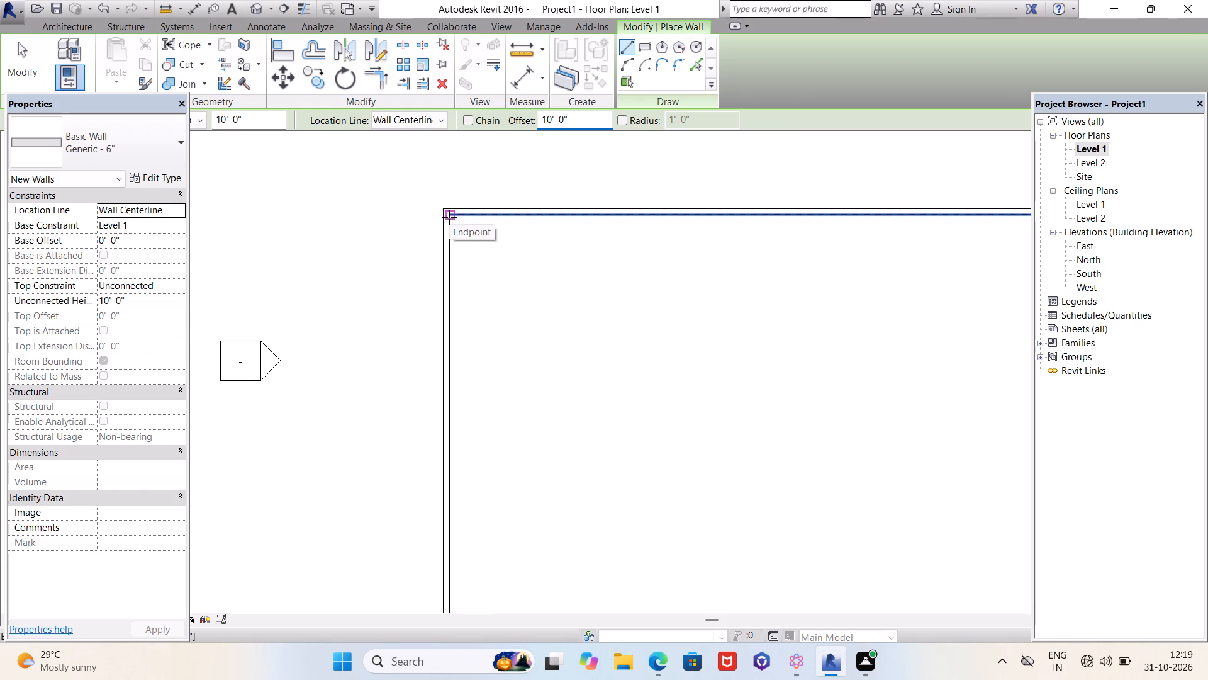
click(583, 123)
key(BackSpace)
key(BackSpace)
key(BackSpace)
key(BackSpace)
key(BackSpace)
key(BackSpace)
key(BackSpace)
key(BackSpace)
key(BackSpace)
key(BackSpace)
key(BackSpace)
key(BackSpace)
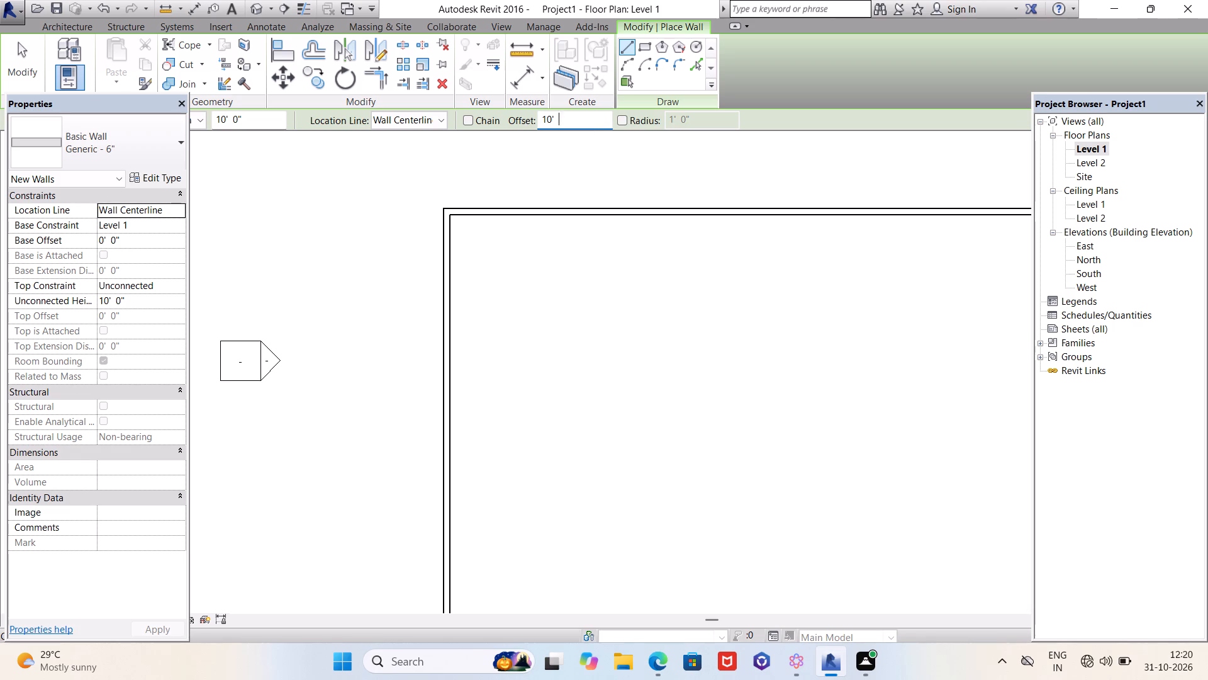
text(12')
key(Return)
Draw the partition from the enclosure's inner northwest corner to its inner southwest corner, with the wall offset towards the interior.
click(450, 215)
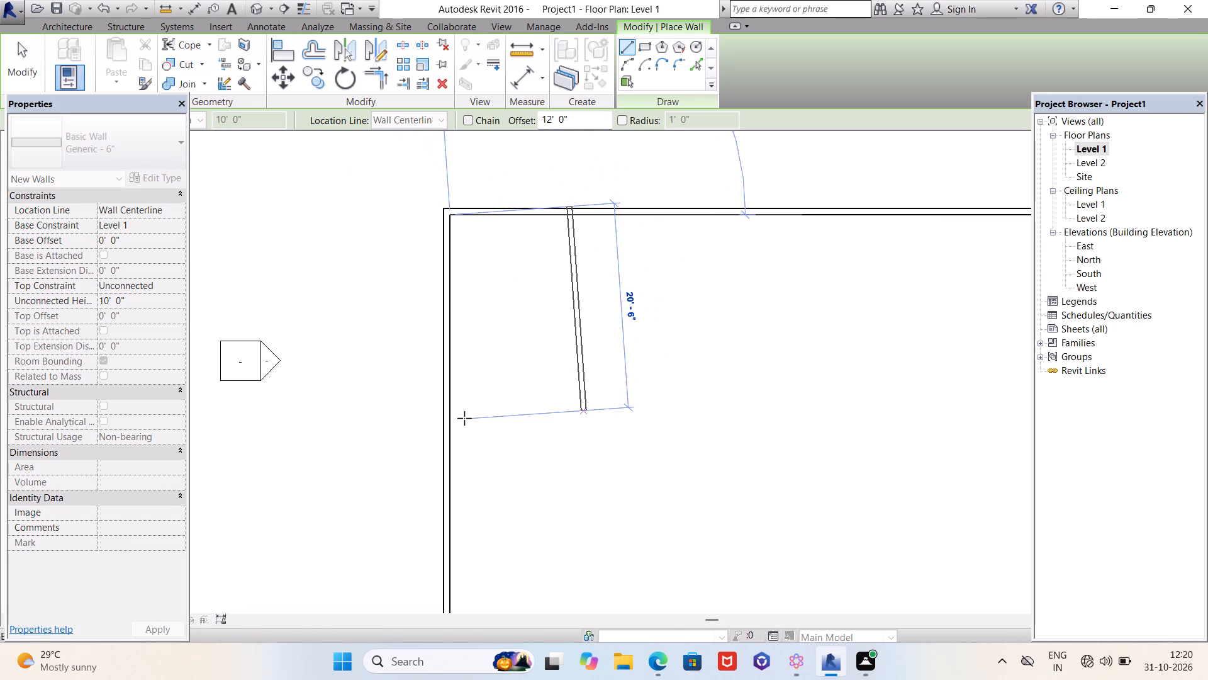
scroll(464, 418, down, 7)
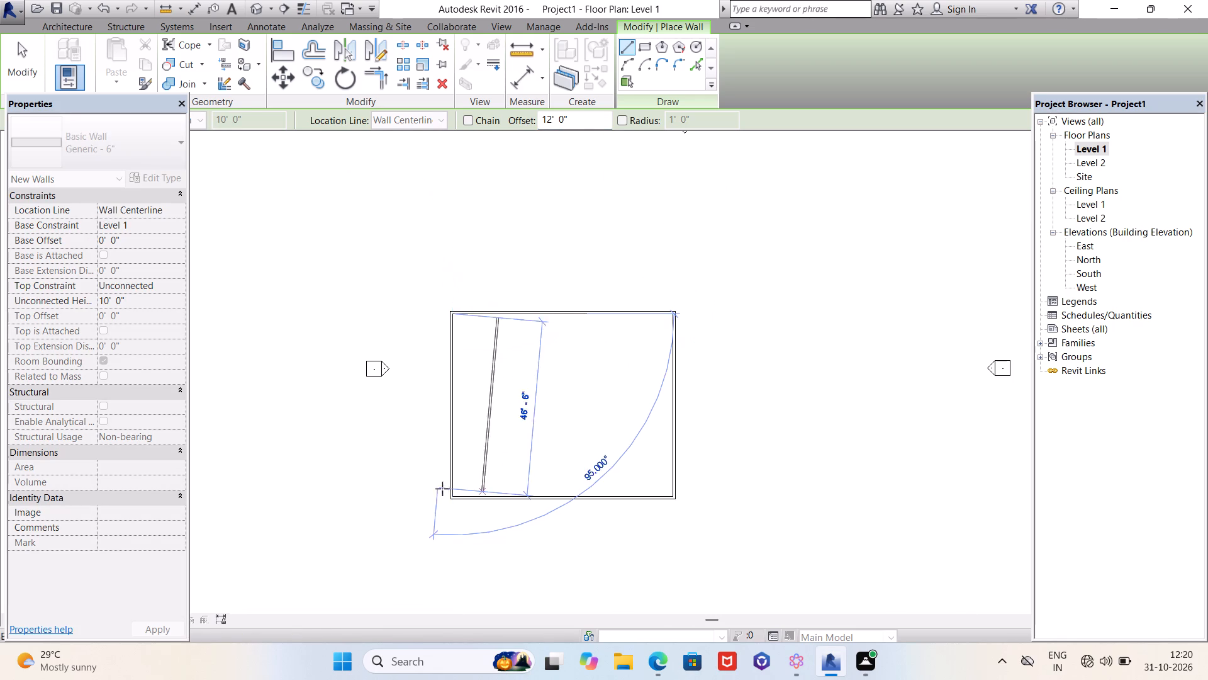
scroll(452, 494, up, 12)
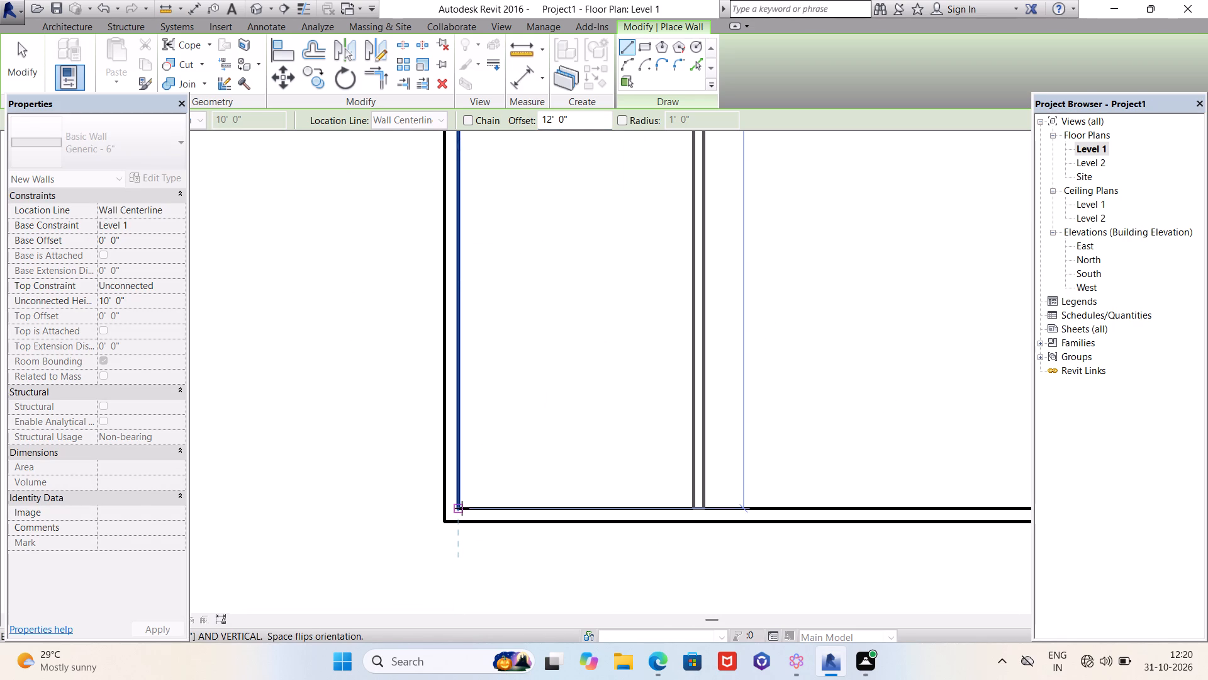
click(462, 508)
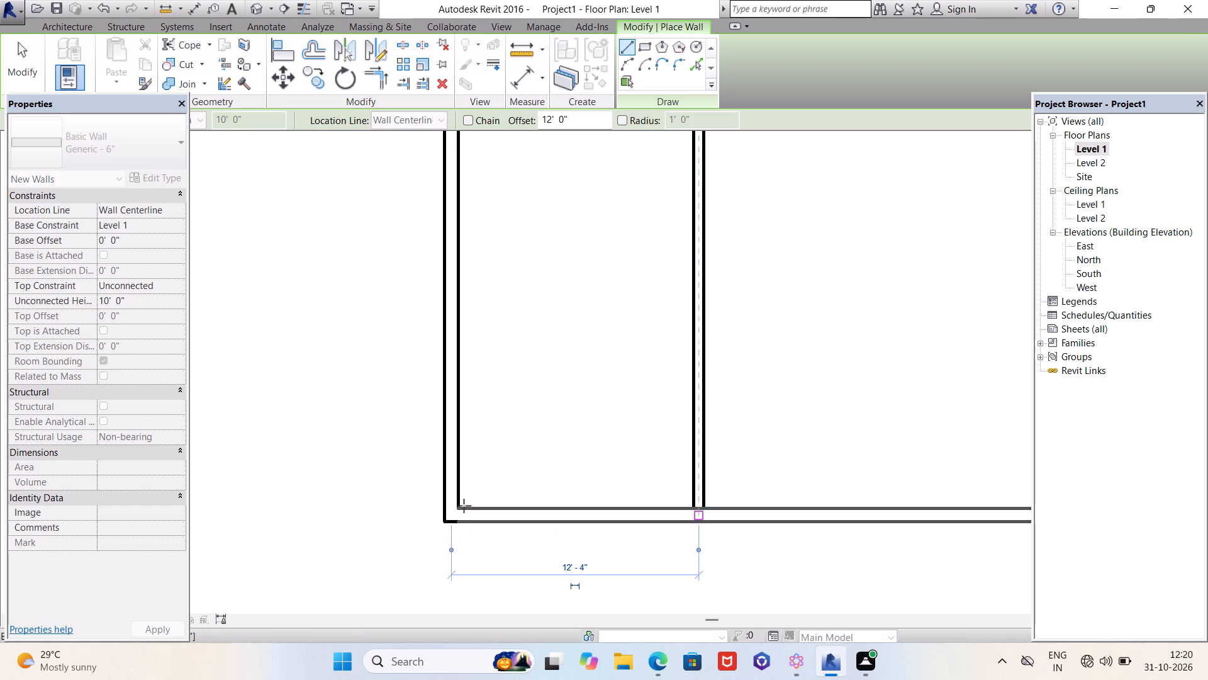
scroll(572, 412, down, 9)
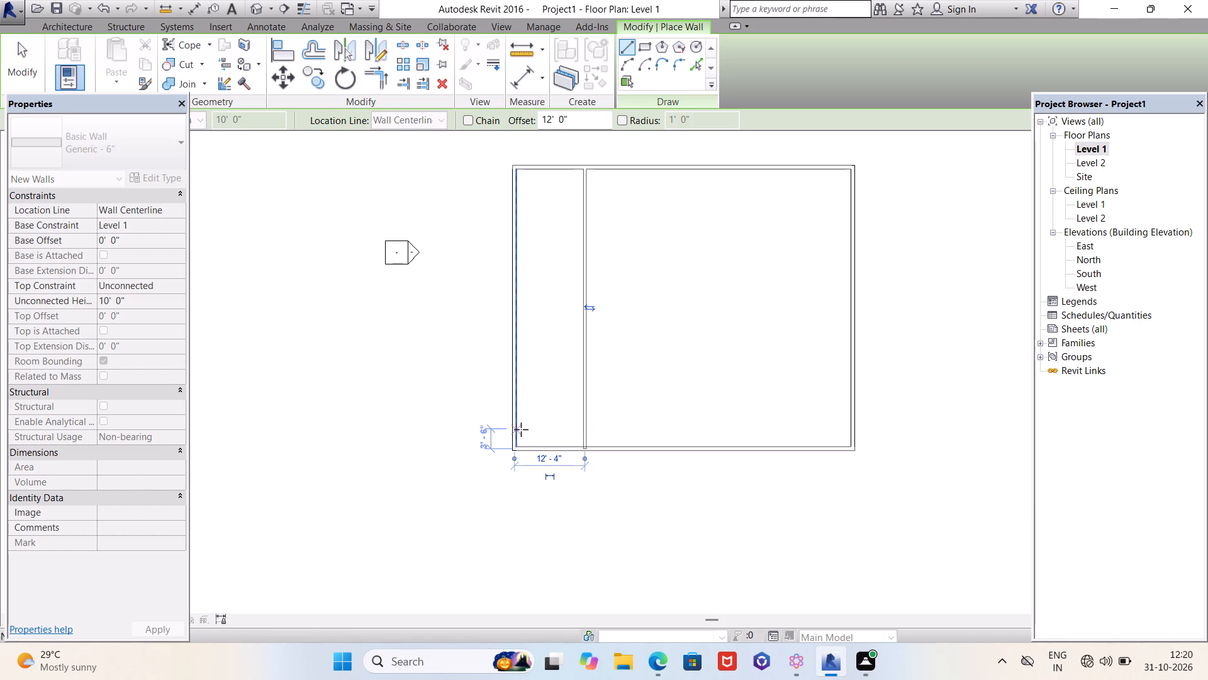
key(Escape)
Measure the clear distance between the west wall's inner face and the partition's near face.
scroll(479, 475, down, 7)
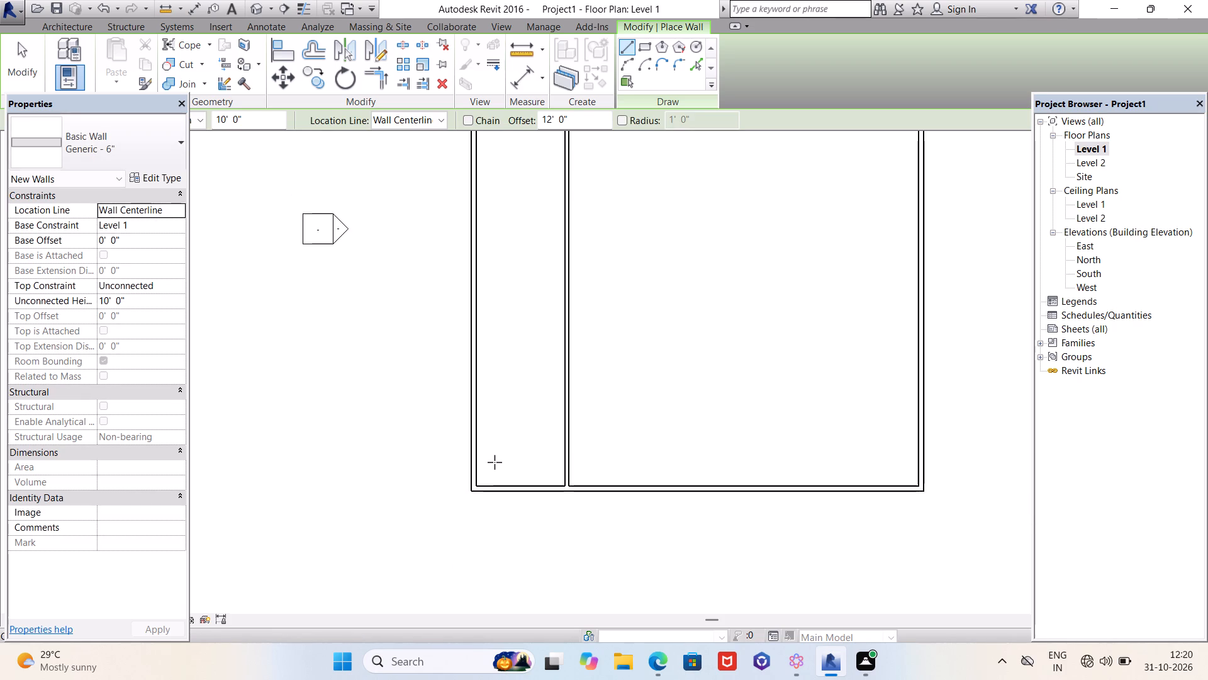
scroll(495, 460, down, 3)
scroll(530, 298, up, 3)
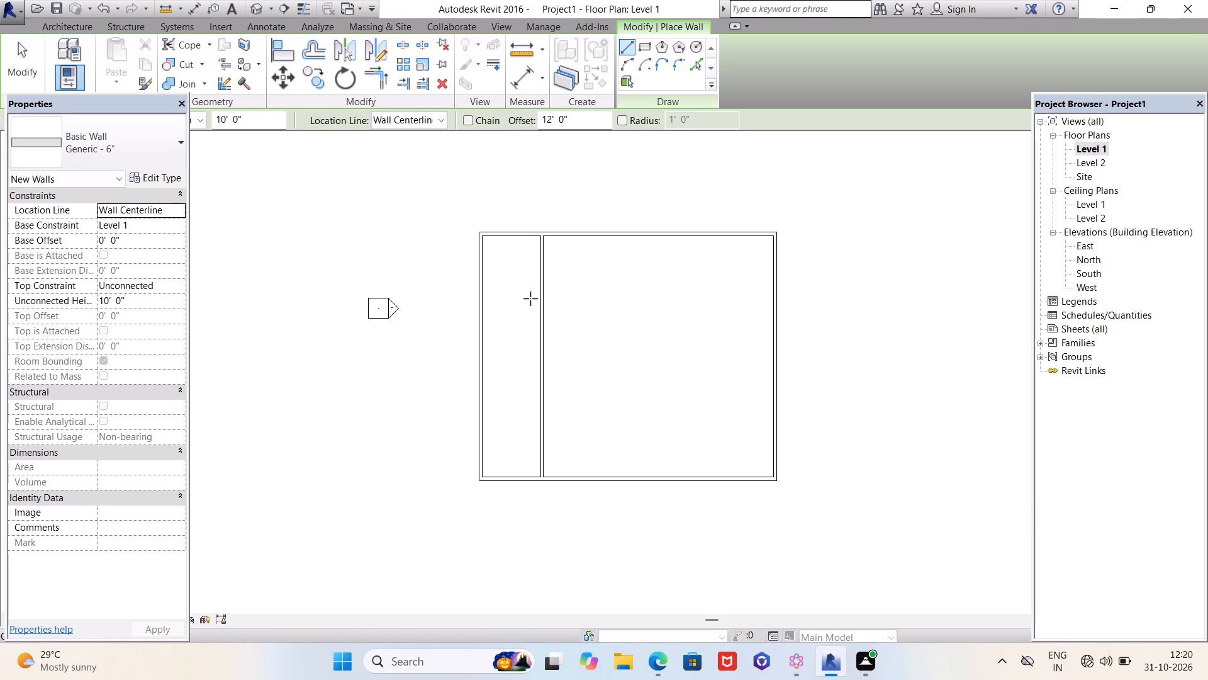
click(513, 59)
scroll(443, 281, up, 4)
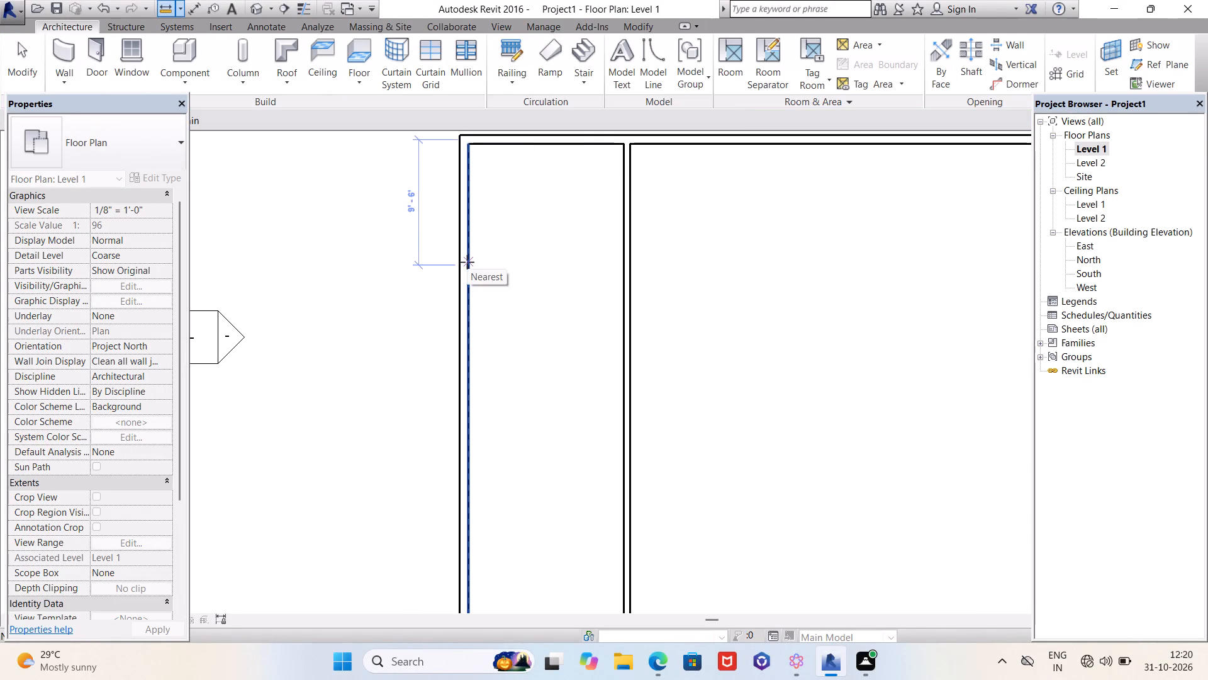
click(467, 262)
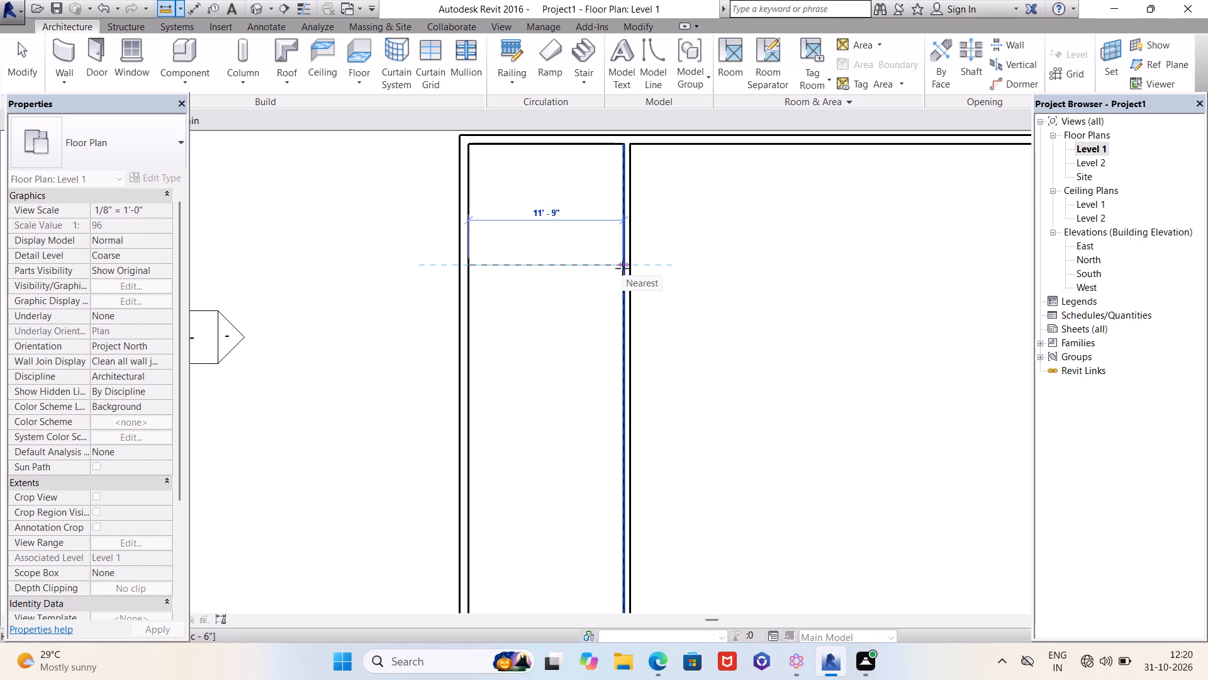
key(Escape)
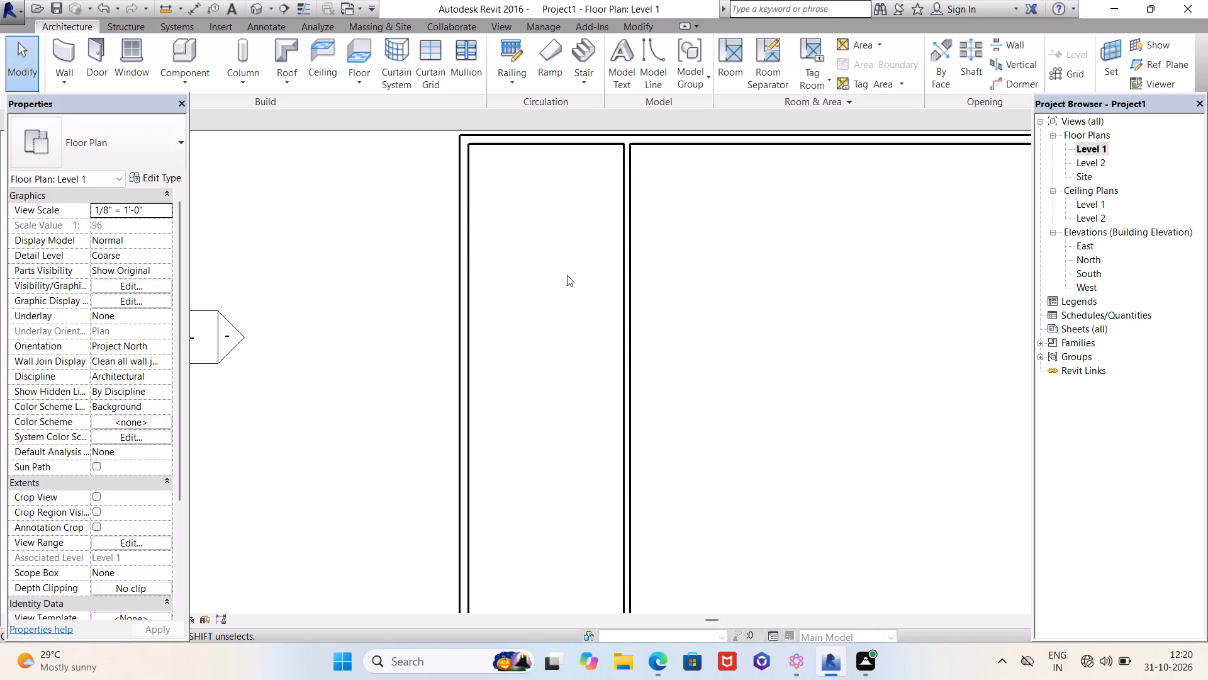
Move the witness lines of the partition's western temporary dimension to the west wall's inner face and the partition's west face.
scroll(567, 275, down, 2)
click(552, 178)
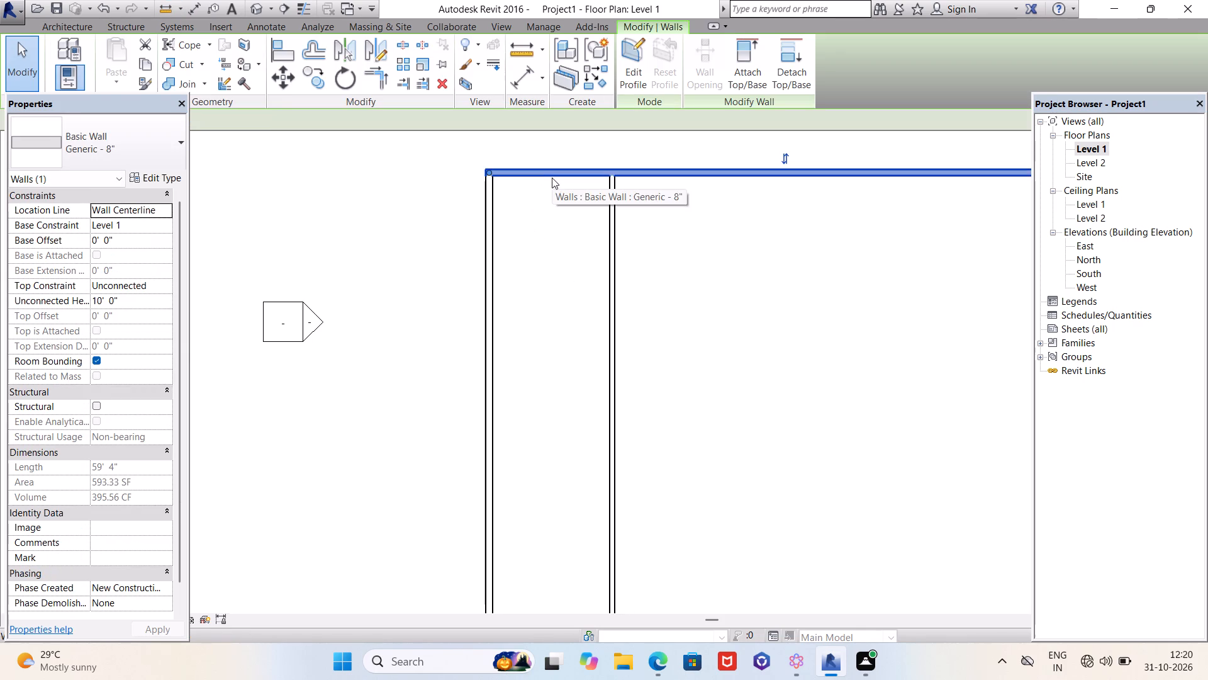
scroll(552, 178, down, 3)
click(596, 234)
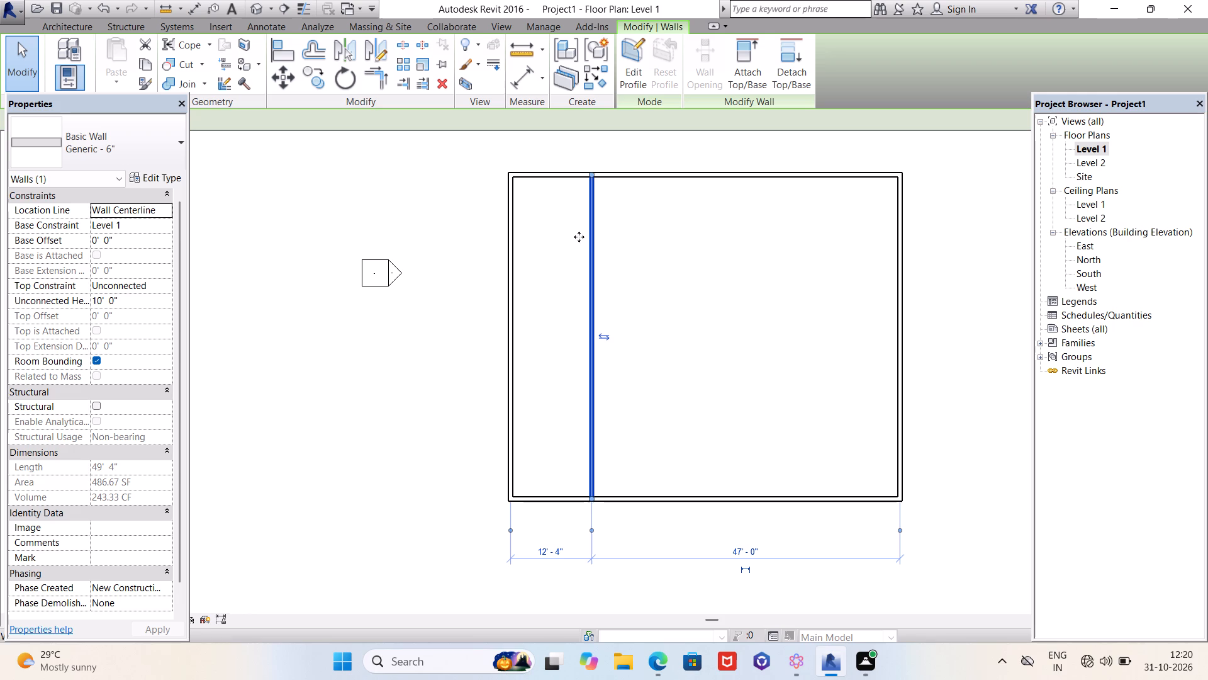
scroll(529, 541, up, 5)
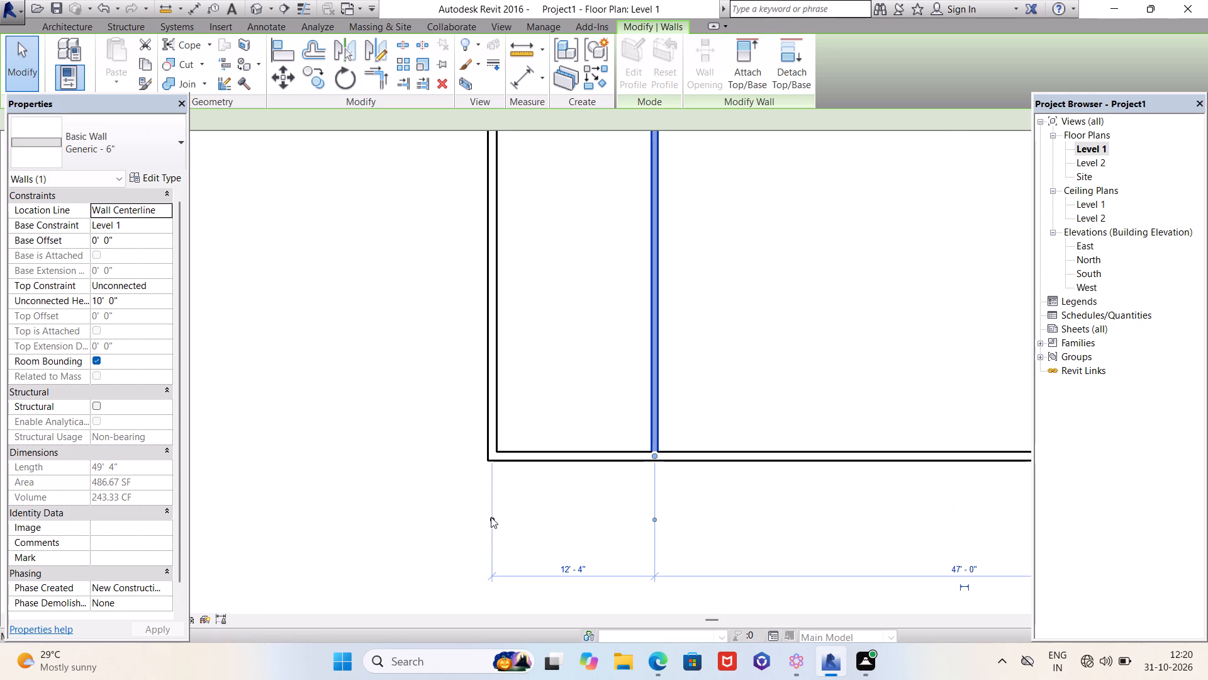
click(491, 517)
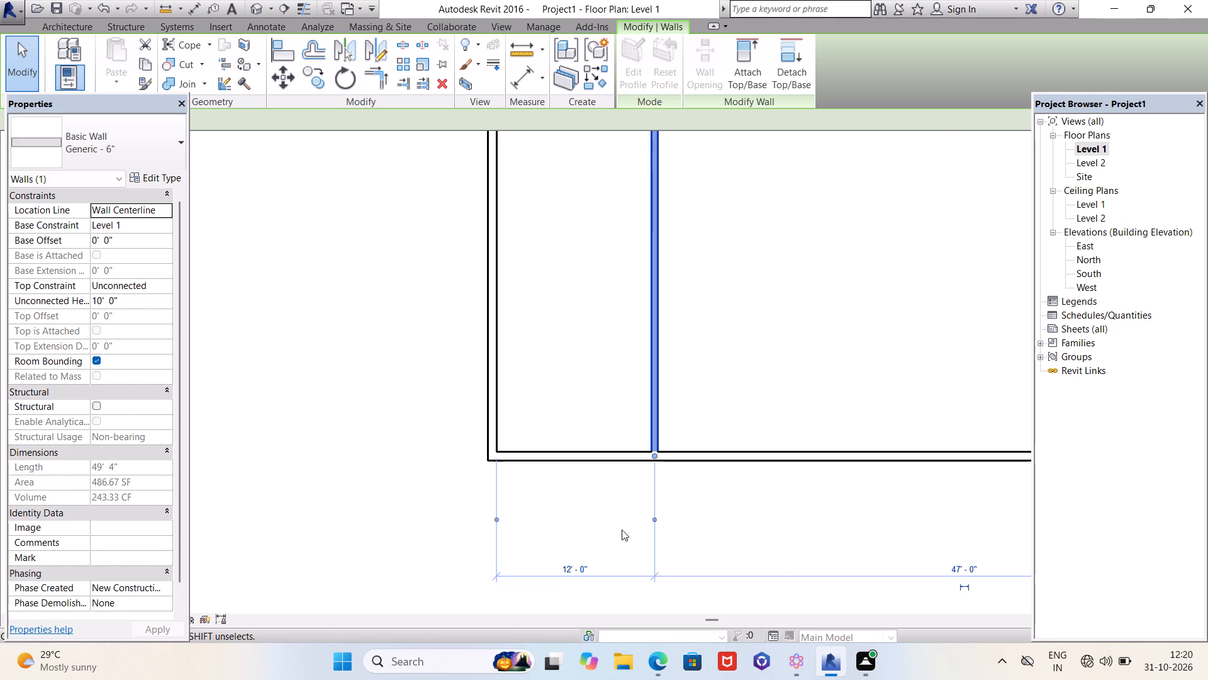
click(655, 521)
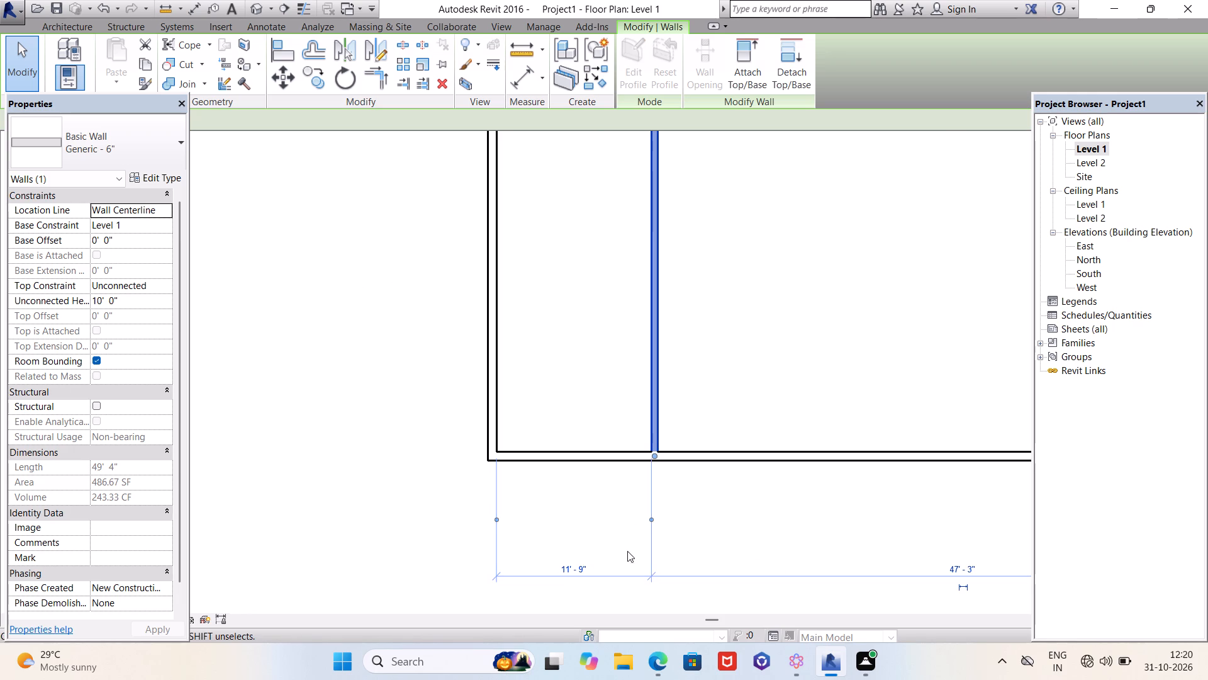
Set the clear distance between the west wall and the partition to 12' and deselect the partition.
click(580, 565)
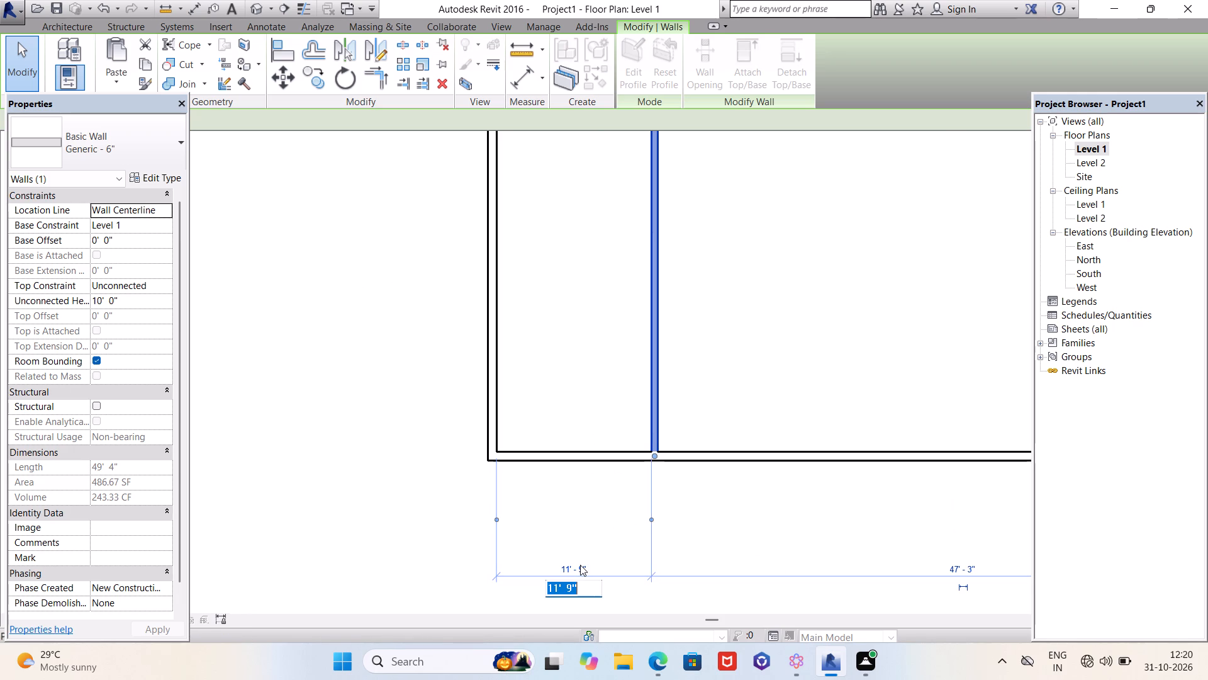
text(12')
key(Return)
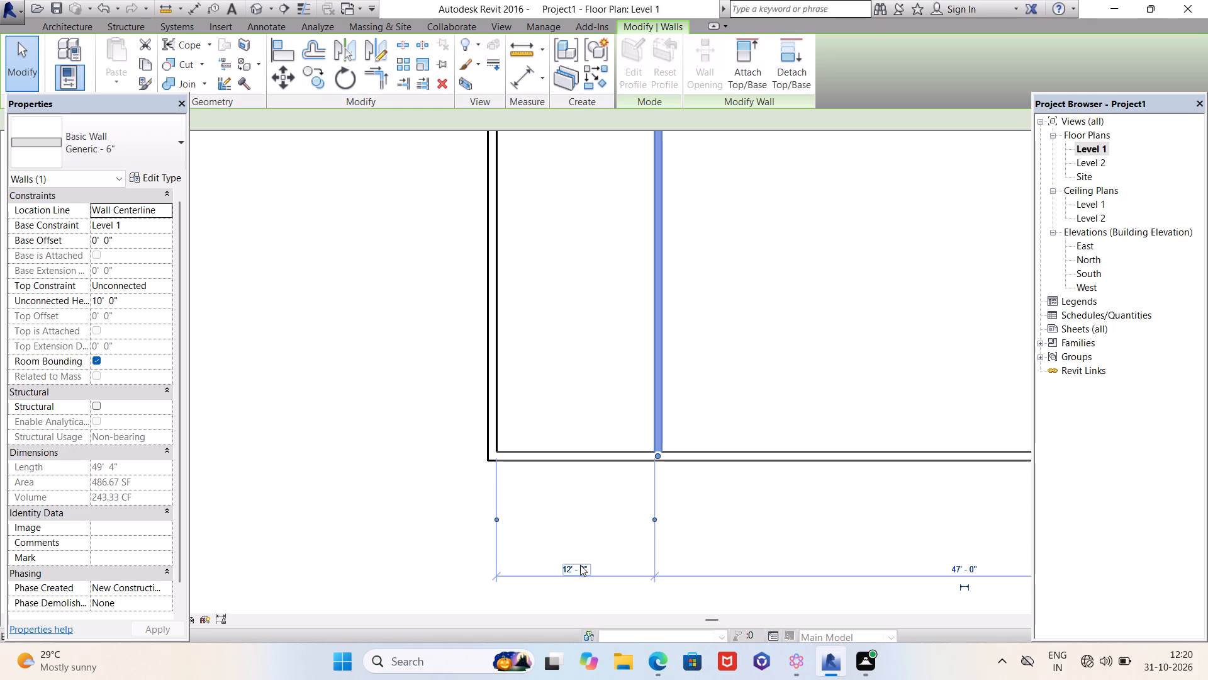
key(Escape)
Draw a 7' long Generic - 6" wall running east from the partition's east face, offset 5' north of the south wall's inner face.
scroll(580, 565, down, 8)
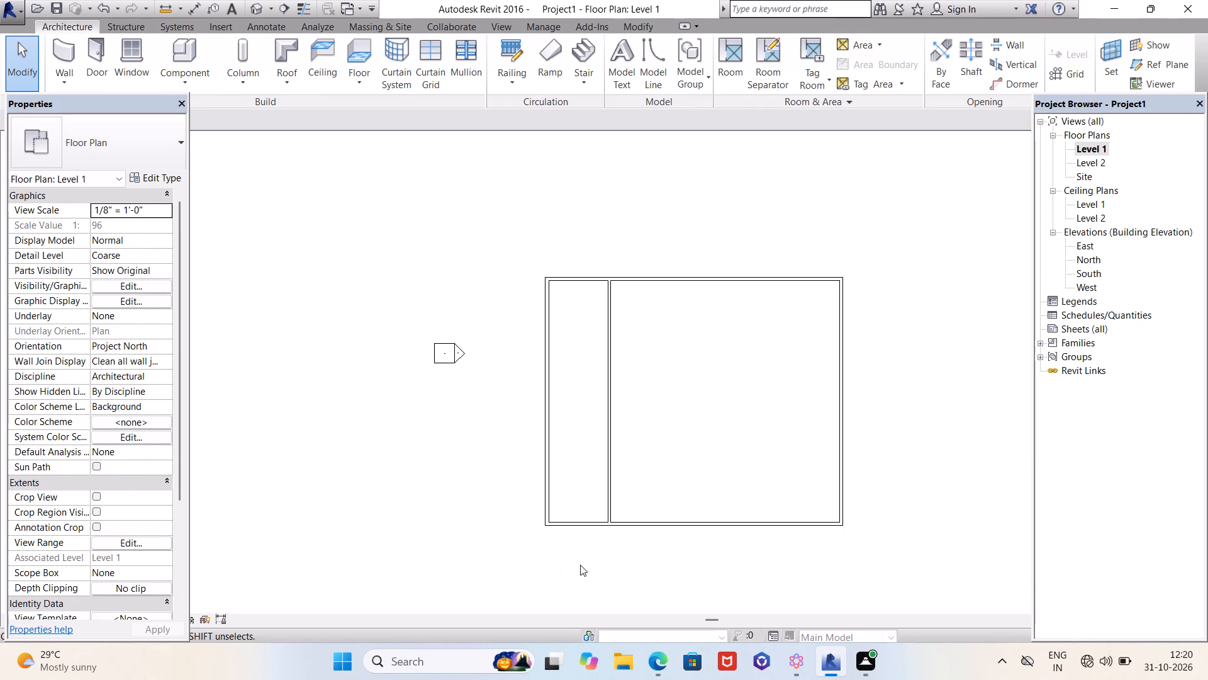
scroll(441, 302, down, 2)
scroll(647, 370, up, 3)
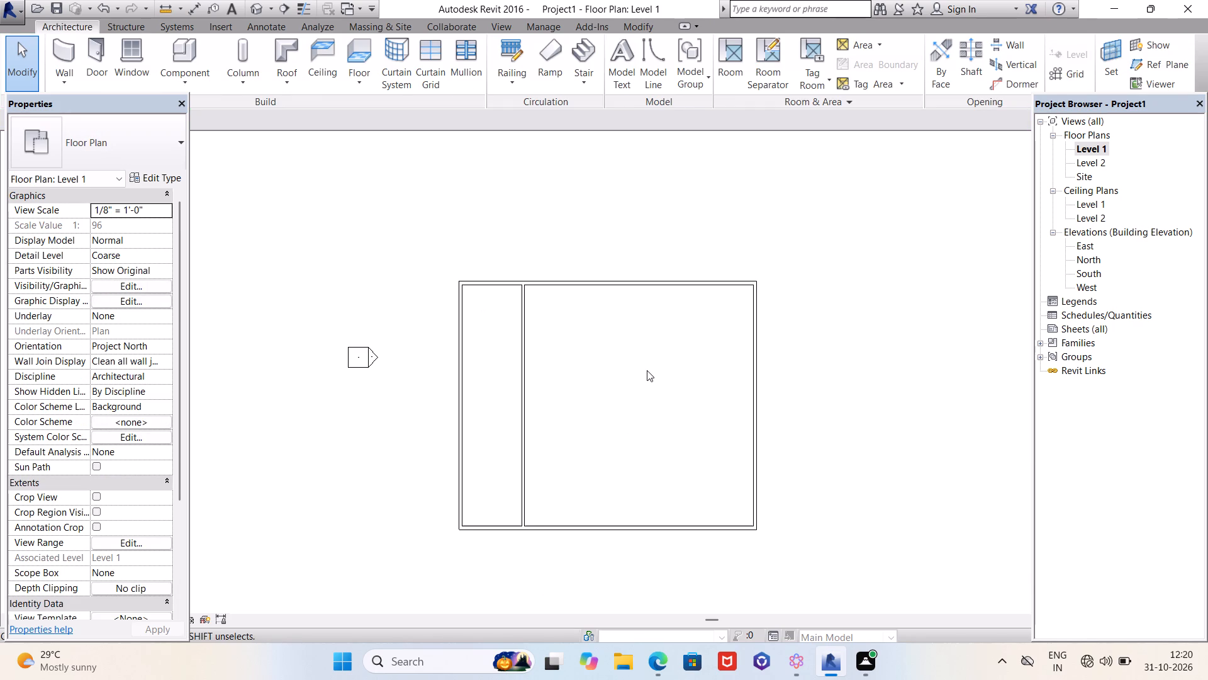
scroll(461, 308, down, 2)
scroll(589, 465, up, 3)
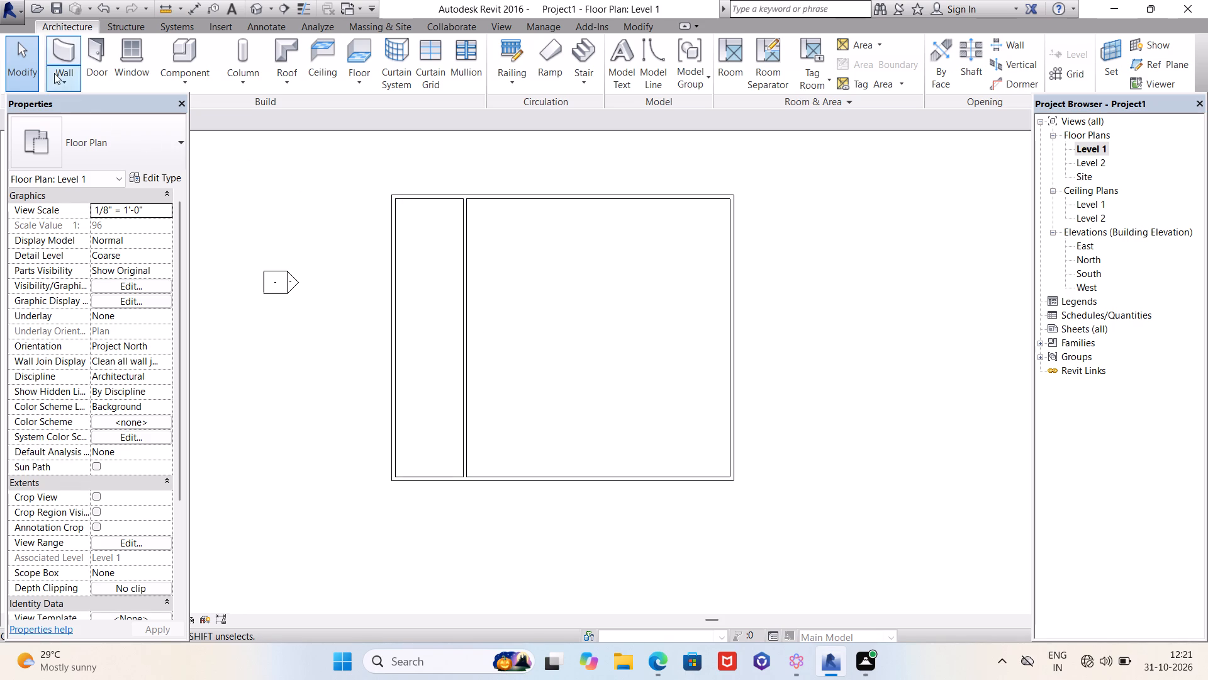
click(62, 46)
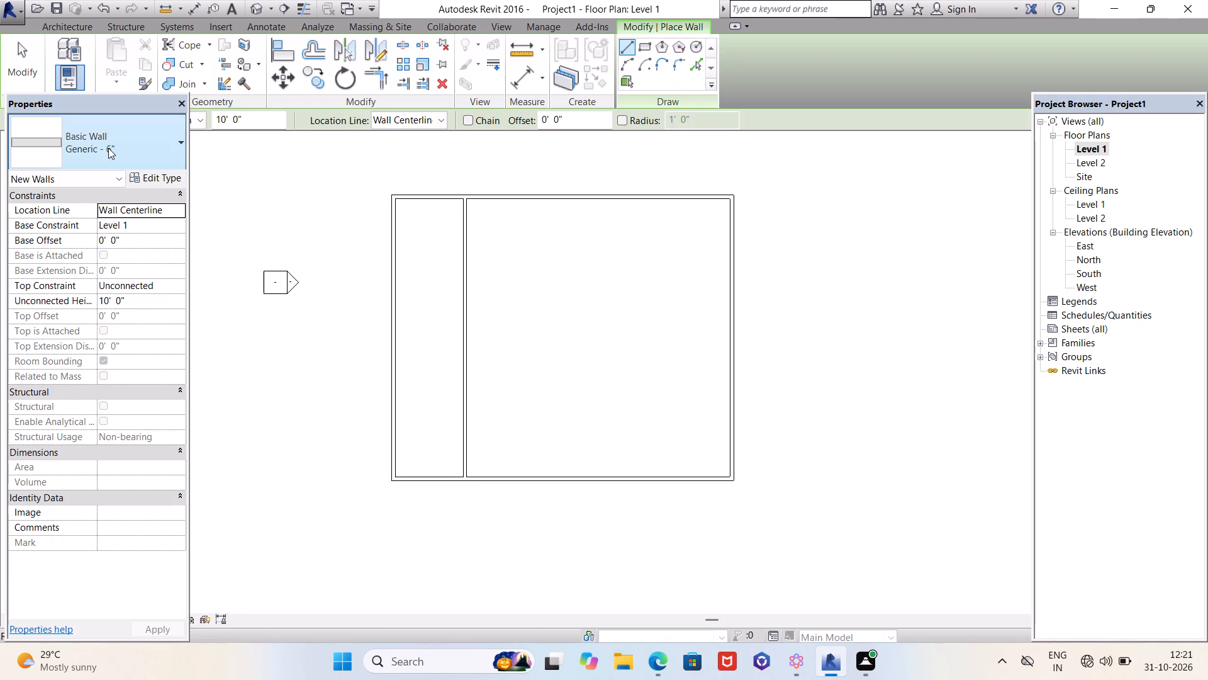
click(108, 148)
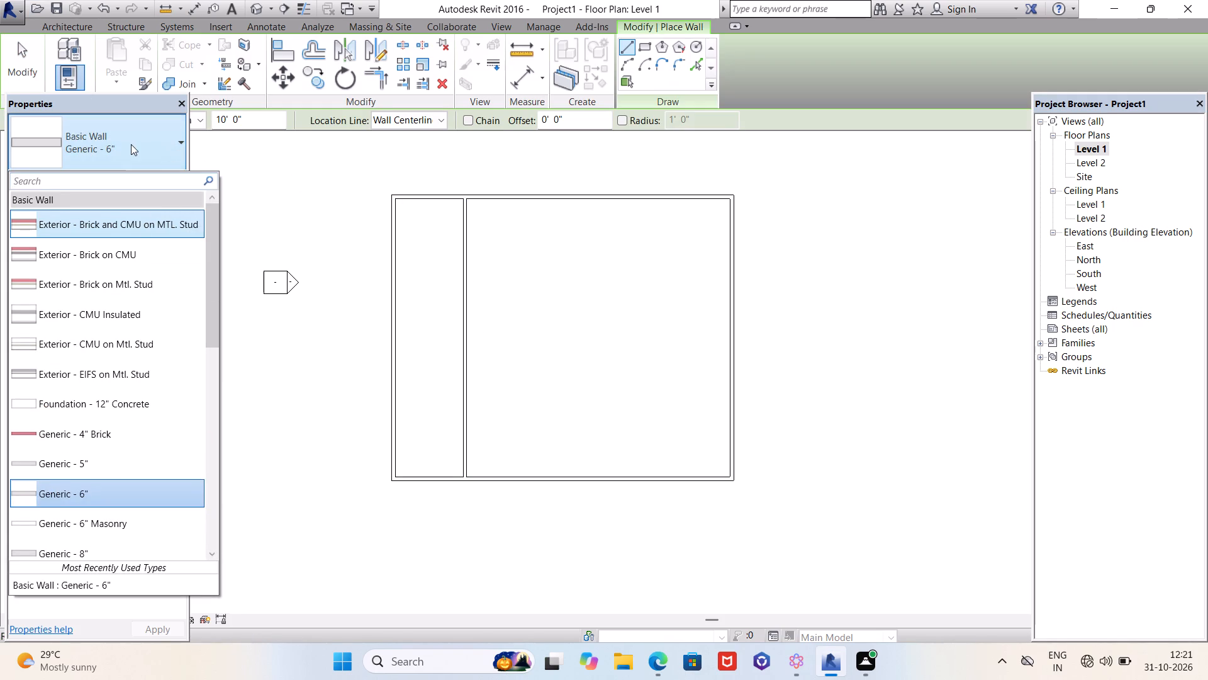
click(131, 144)
scroll(478, 465, up, 6)
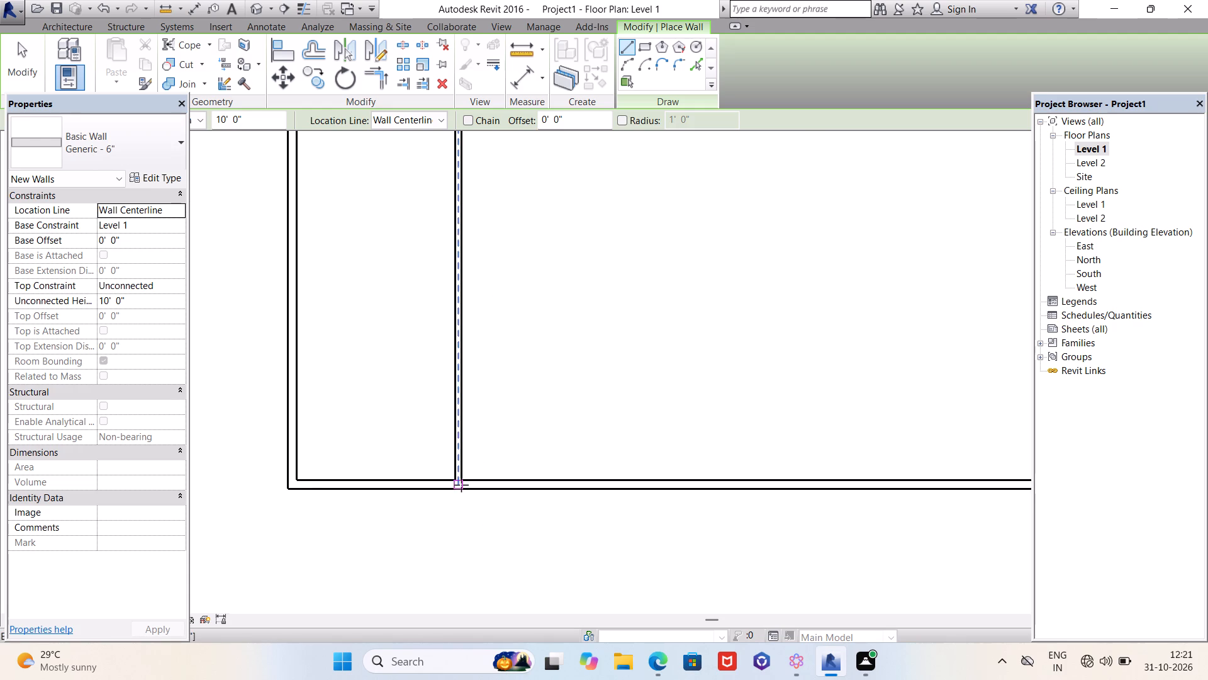
scroll(461, 482, up, 3)
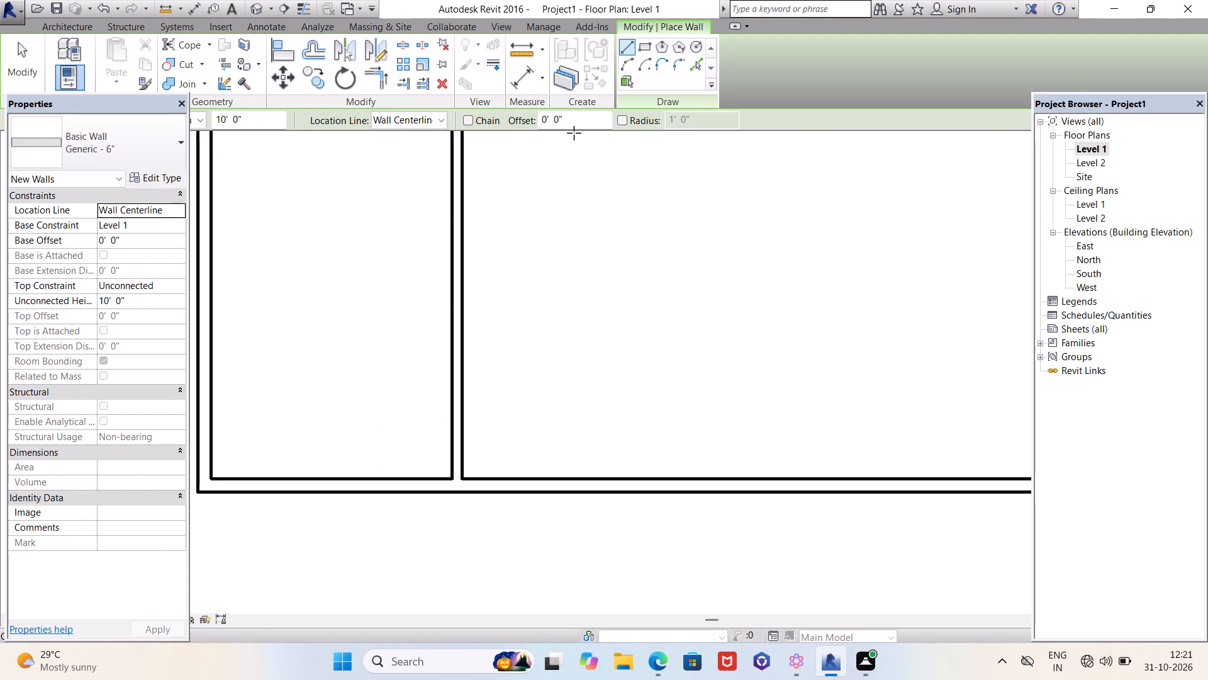
drag(581, 124, 542, 124)
text(5')
key(Return)
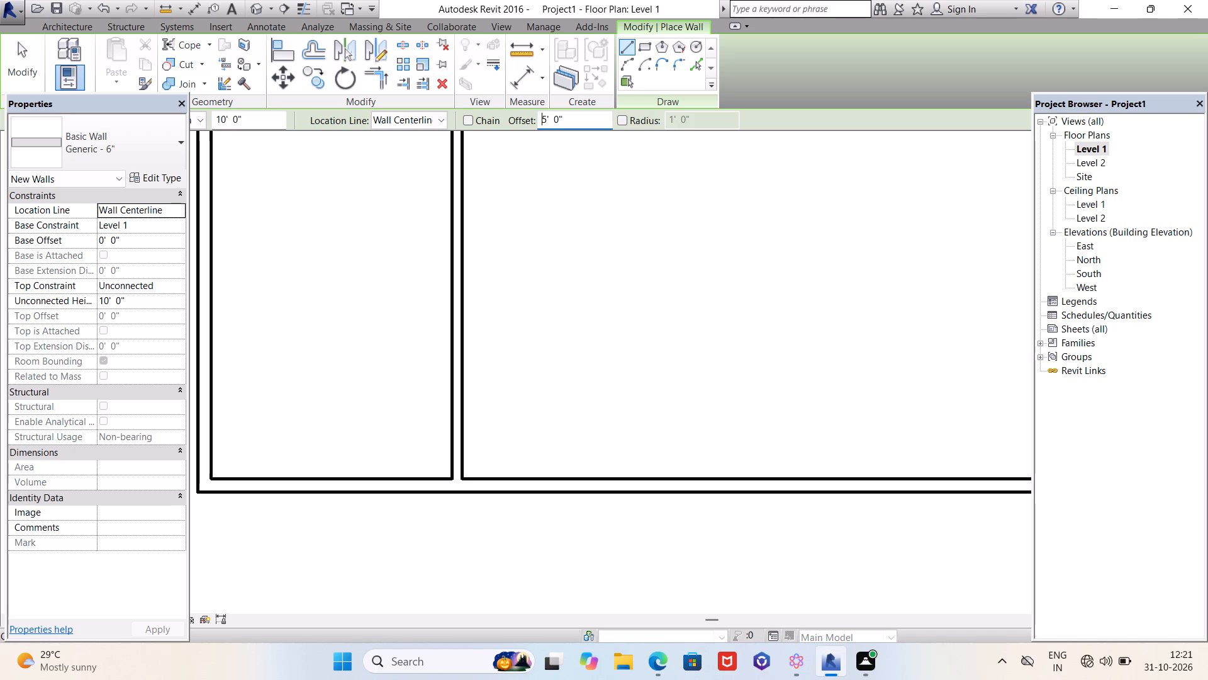
click(464, 477)
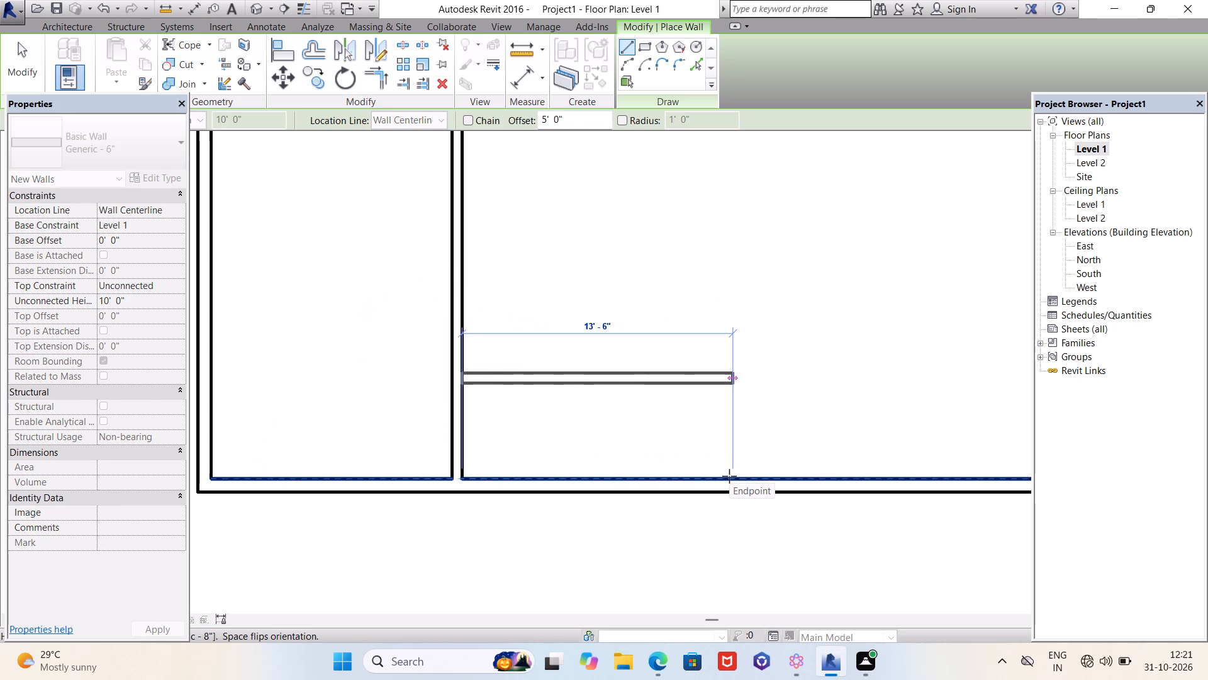
text(7')
key(Return)
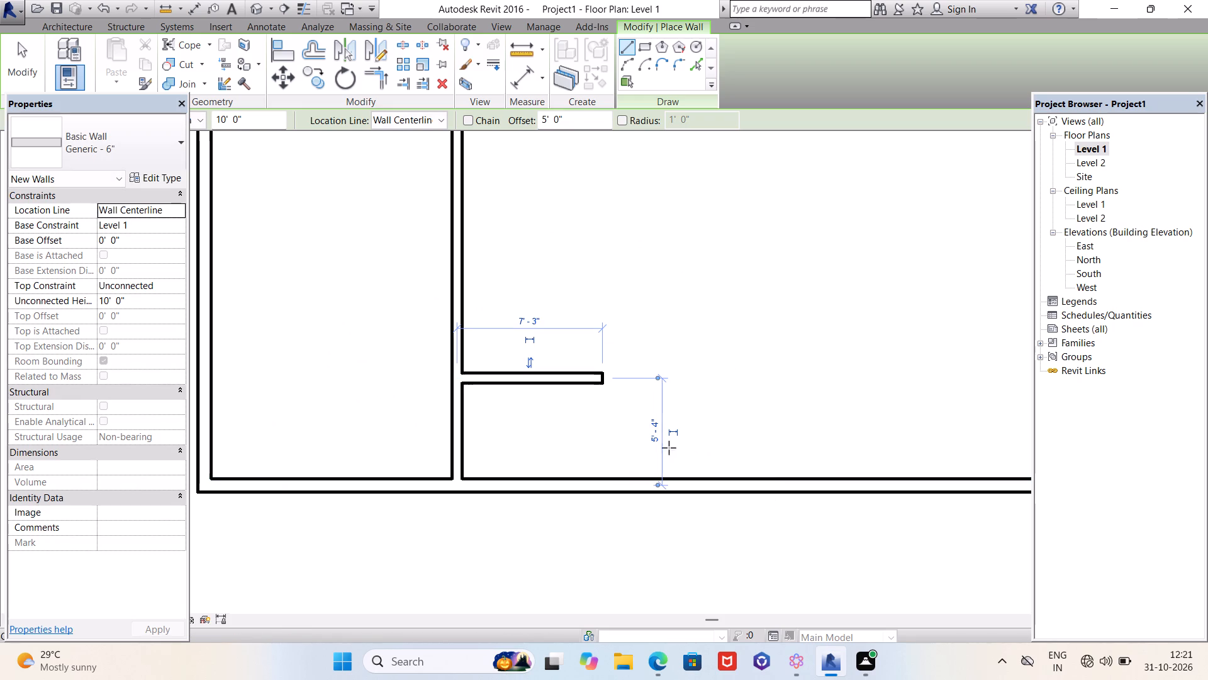
key(Escape)
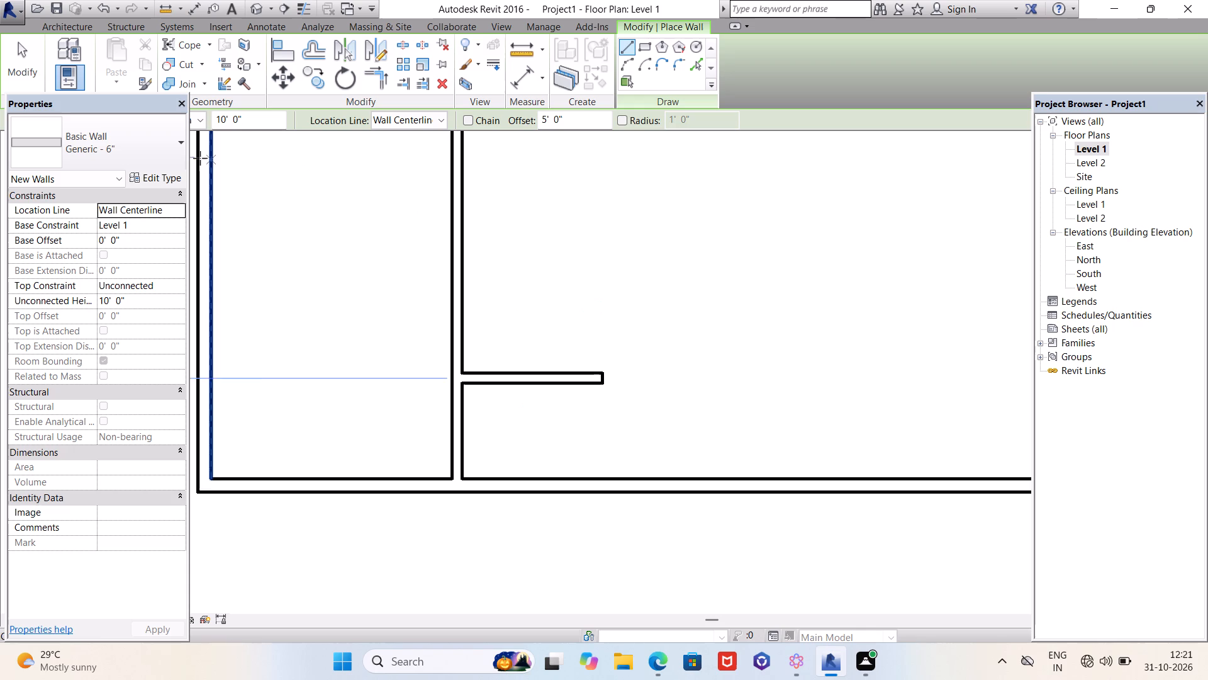
Draw a 6" wall at a 7' offset east of the partition, closing the small room between its north wall and the enclosure's south wall.
click(137, 140)
click(147, 145)
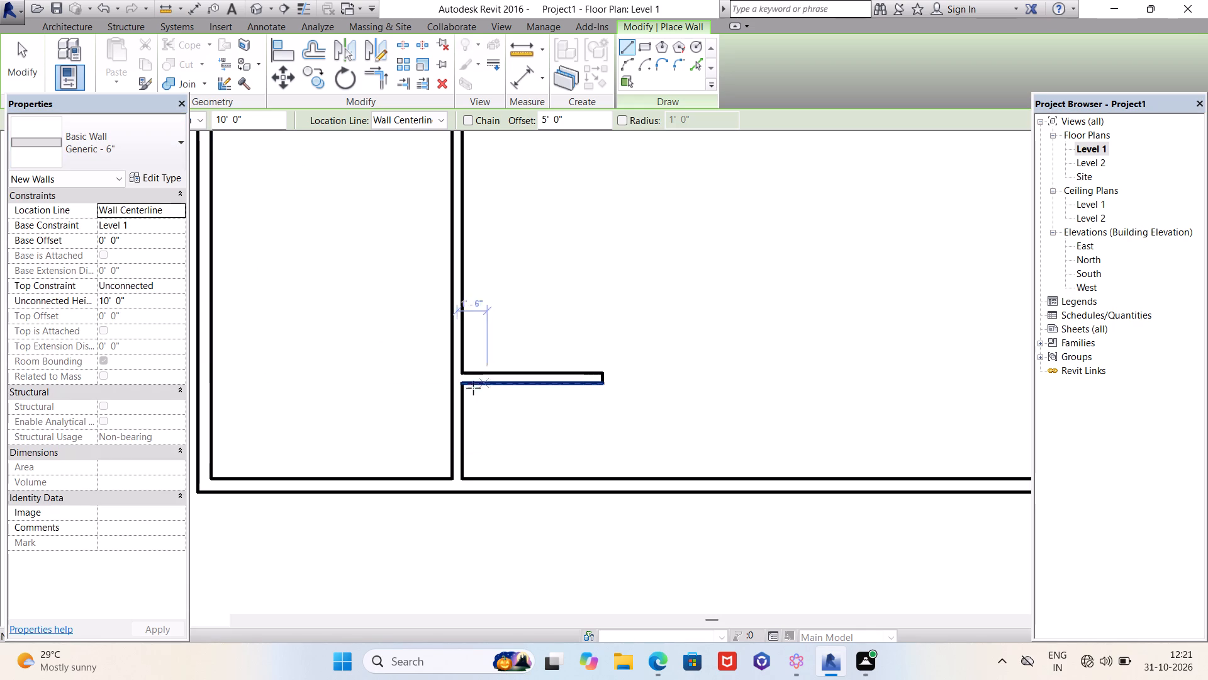
drag(576, 121, 536, 122)
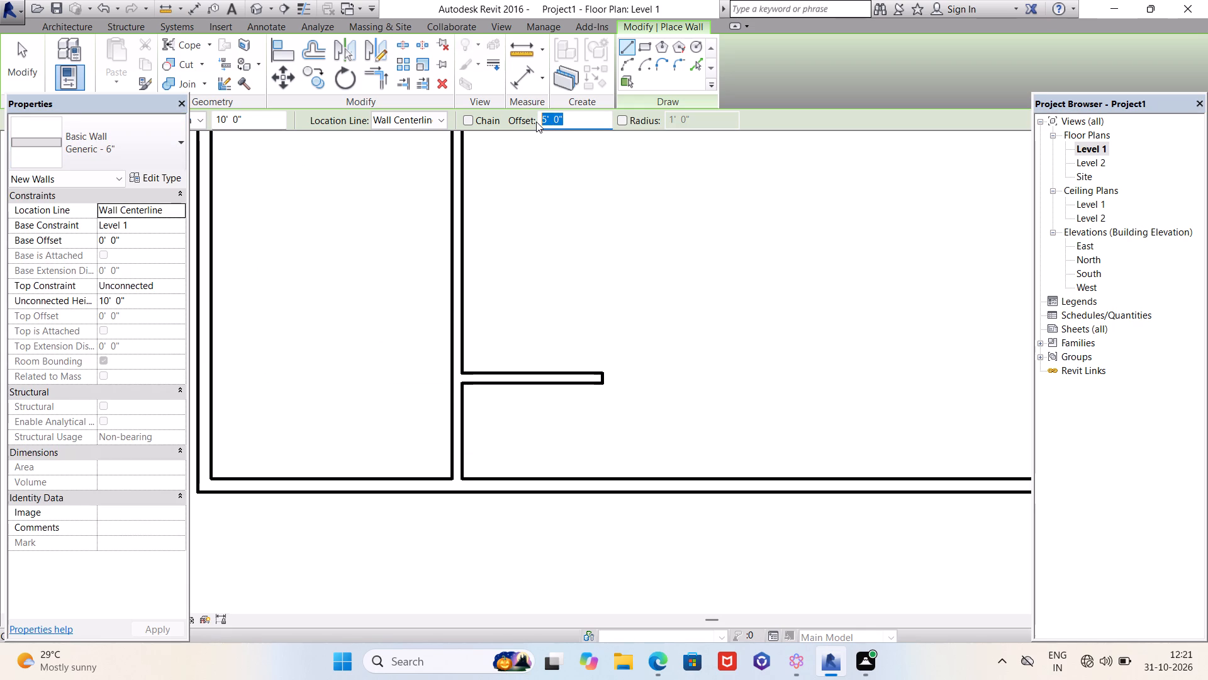
text(7')
key(Return)
click(464, 383)
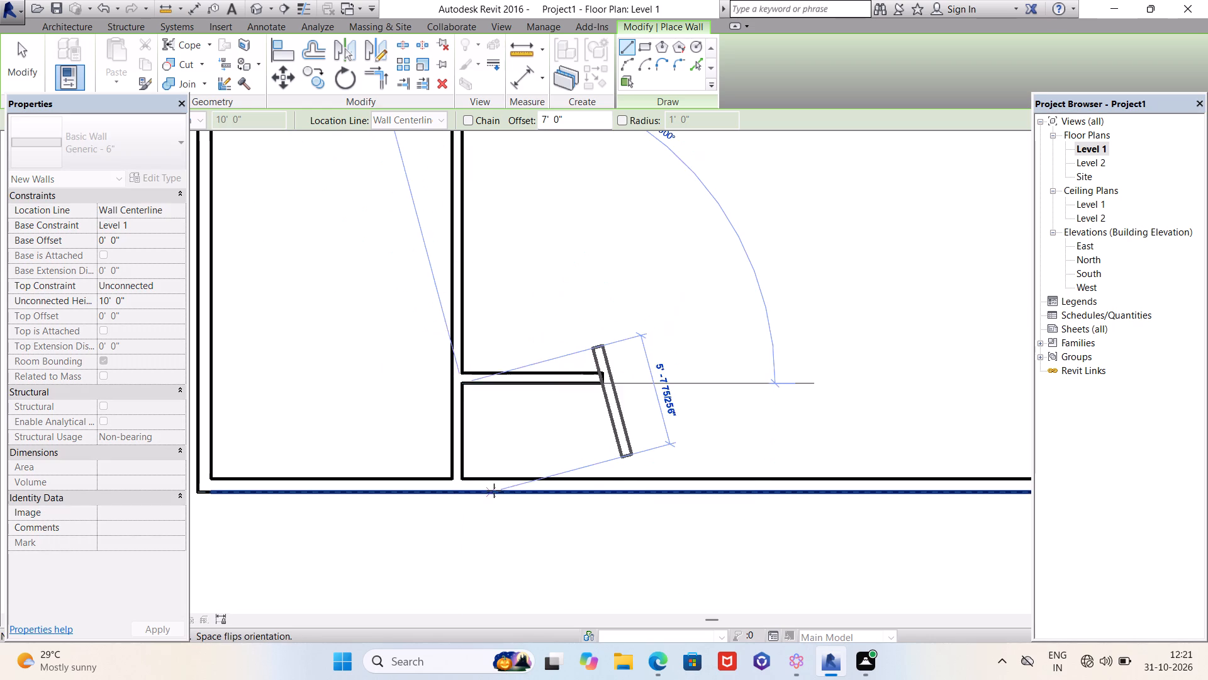
click(466, 480)
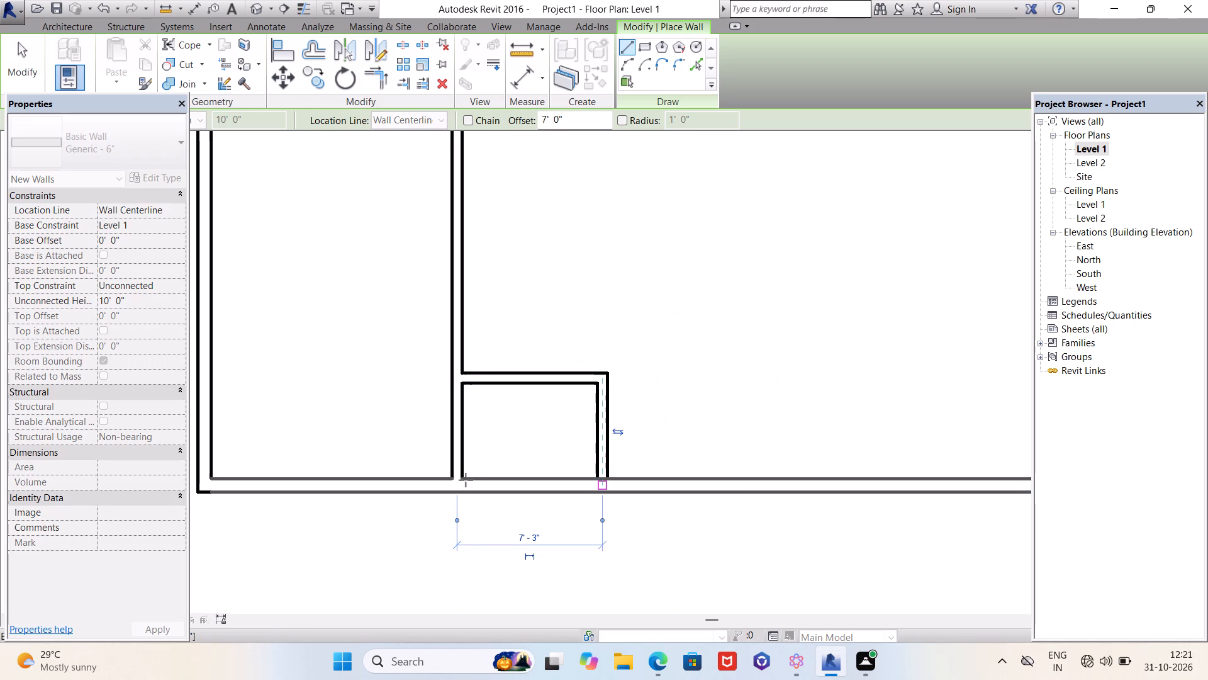
key(Escape)
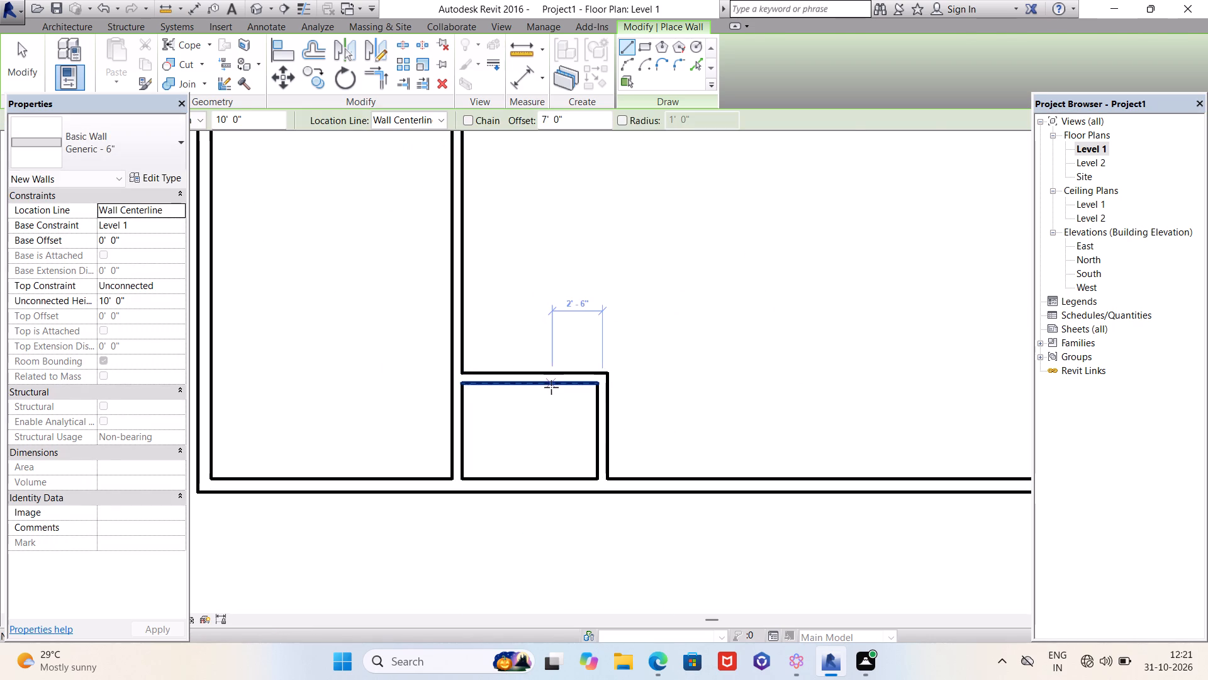
key(Escape)
Set the clear distance between the small room's north wall and the enclosure's south wall to 5', measured between inner faces.
click(551, 387)
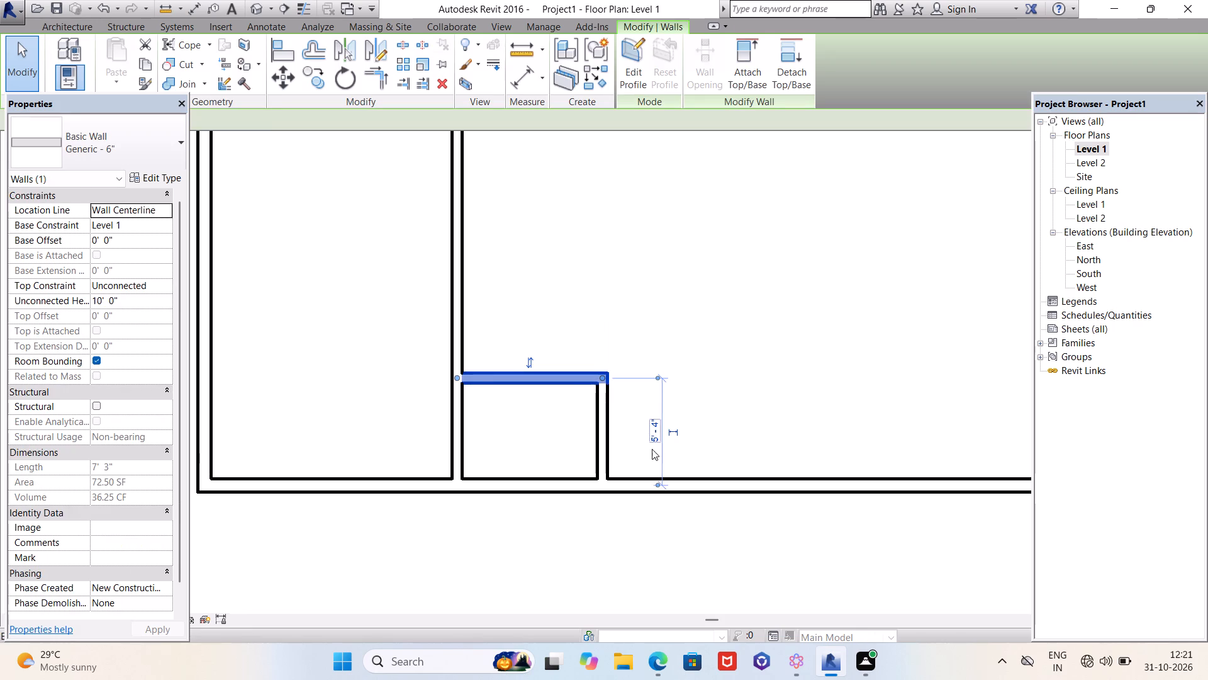
scroll(652, 449, up, 4)
click(663, 511)
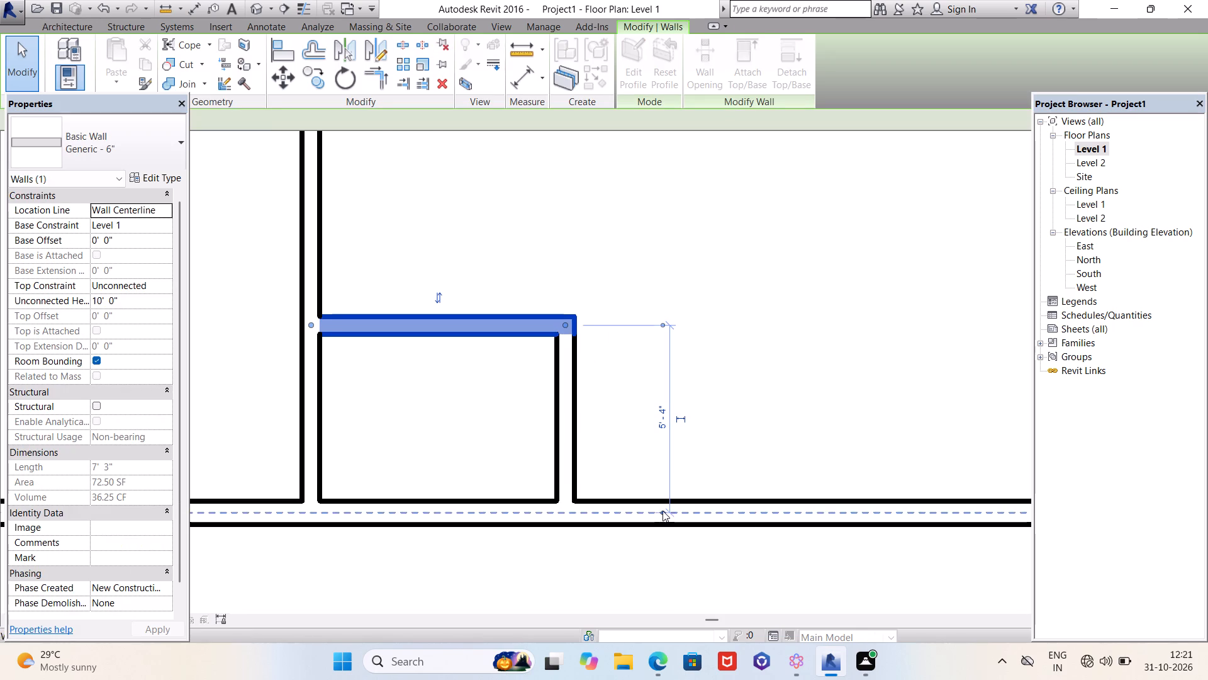
click(664, 326)
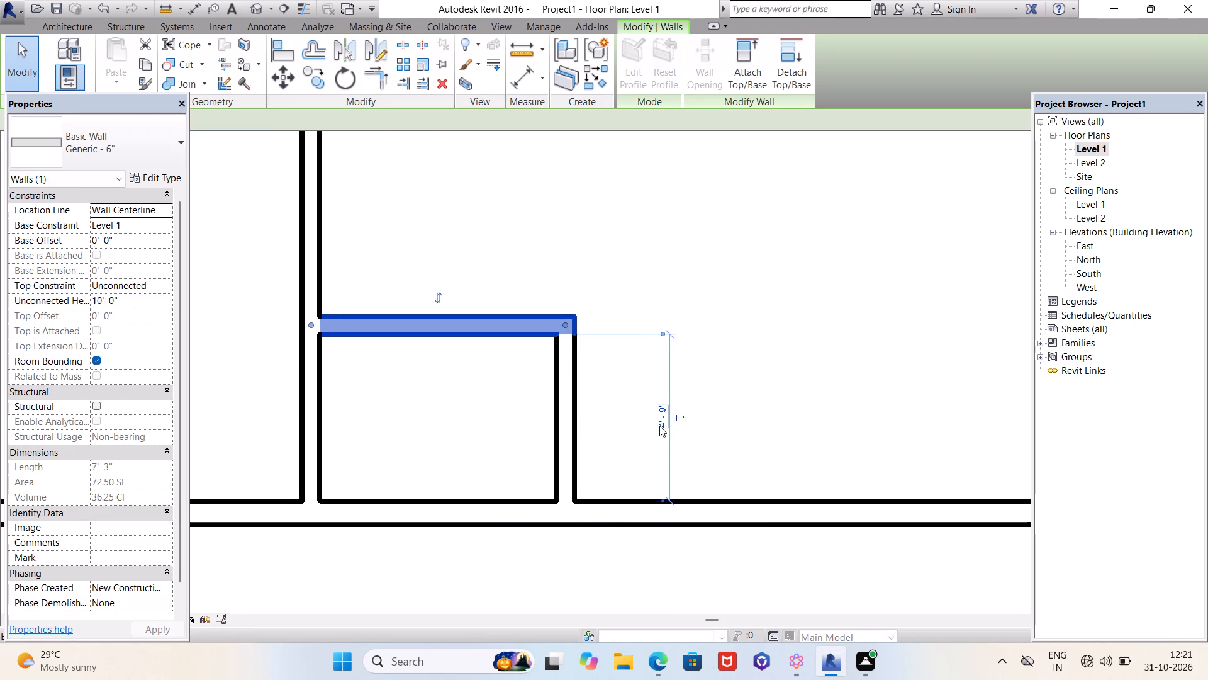
click(659, 426)
text(5')
key(Return)
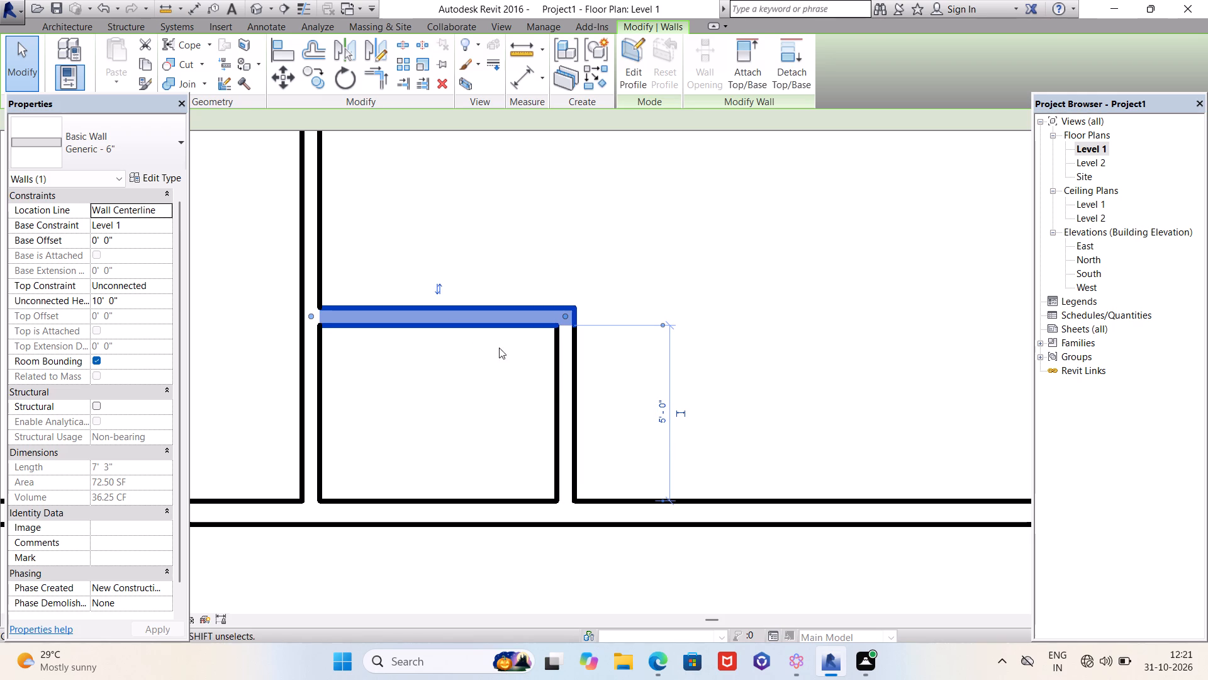
key(Escape)
Set the clear distance between the partition and the small room's east wall to 7', measured between inner faces.
click(559, 399)
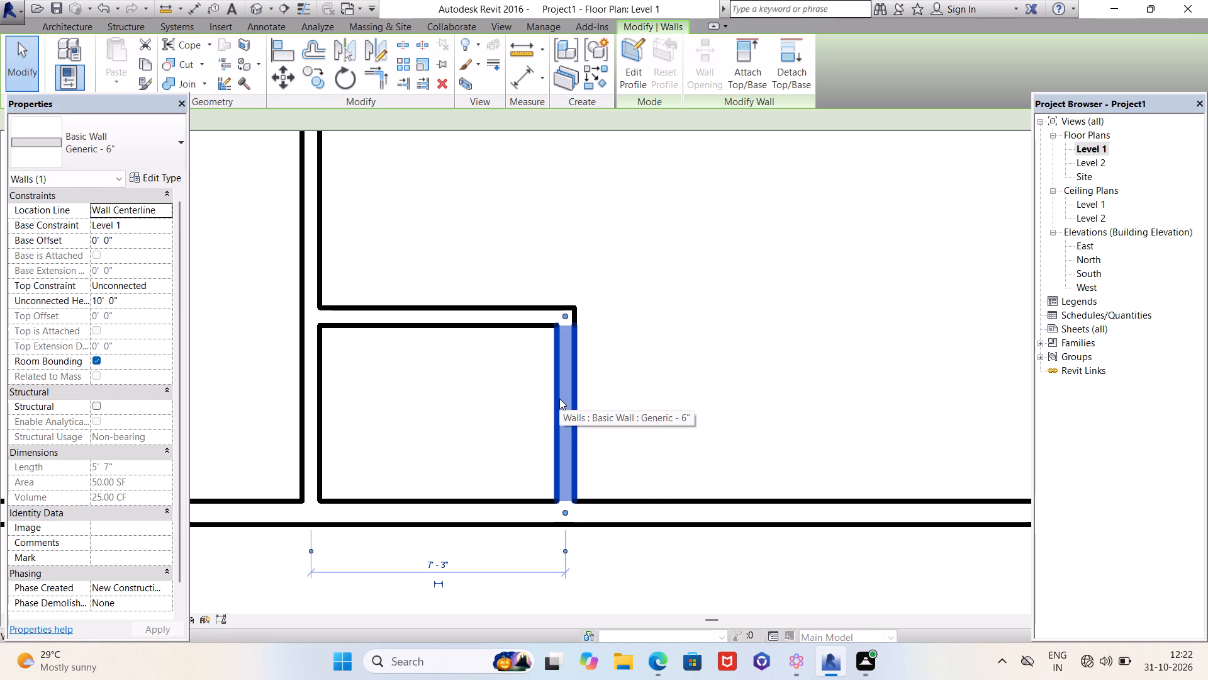
click(311, 553)
click(300, 550)
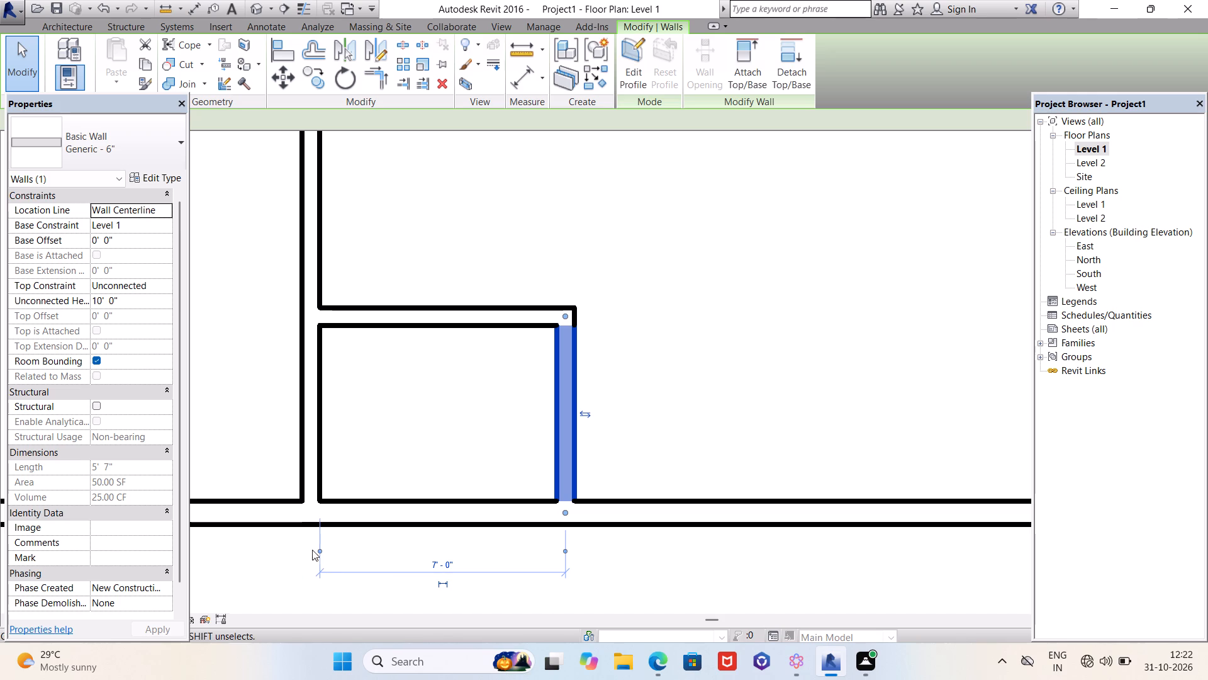
click(566, 553)
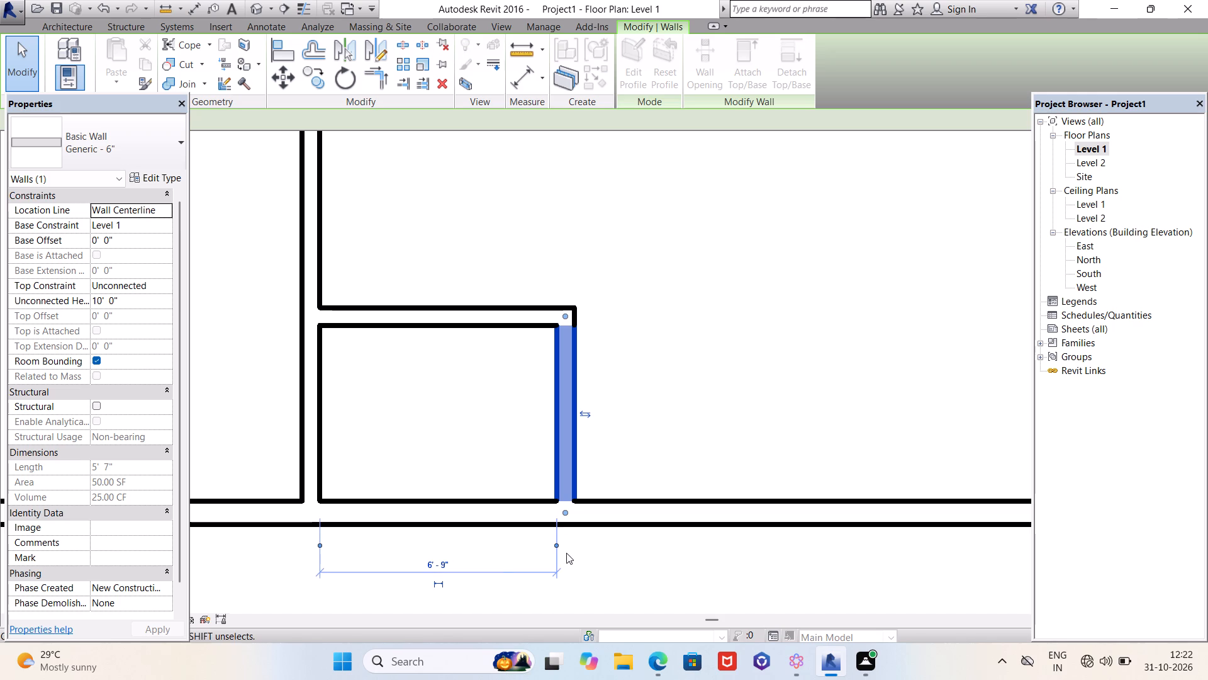
click(449, 566)
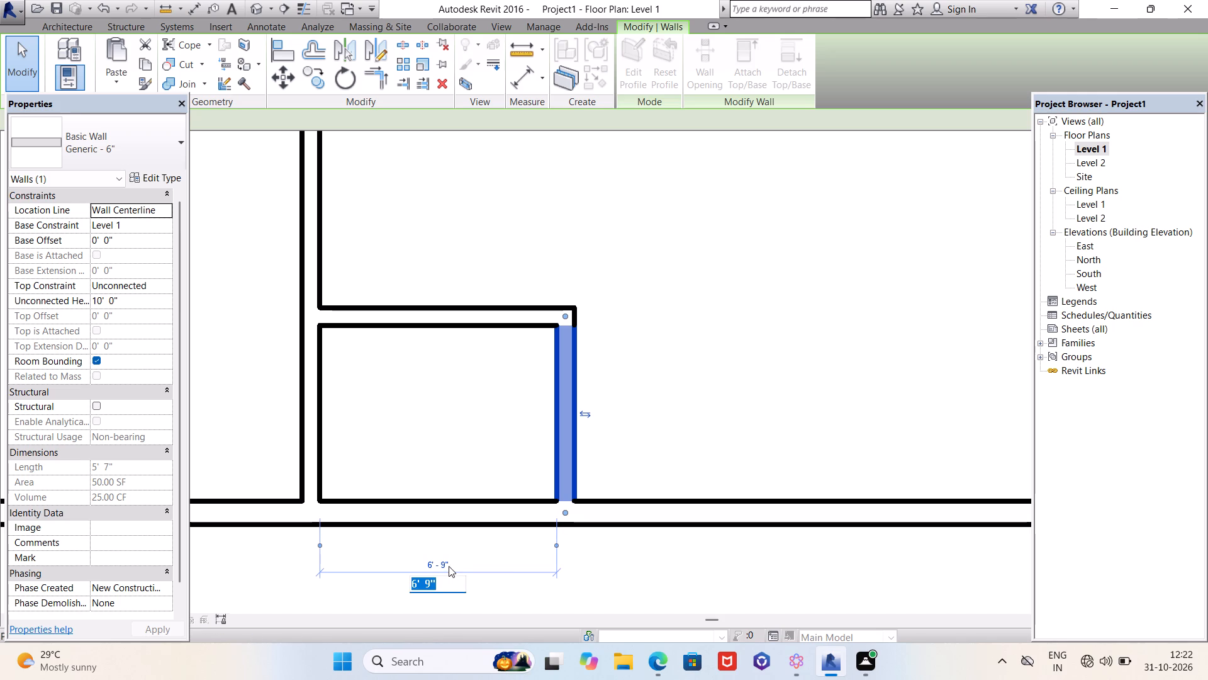
text(7')
key(Return)
key(Escape)
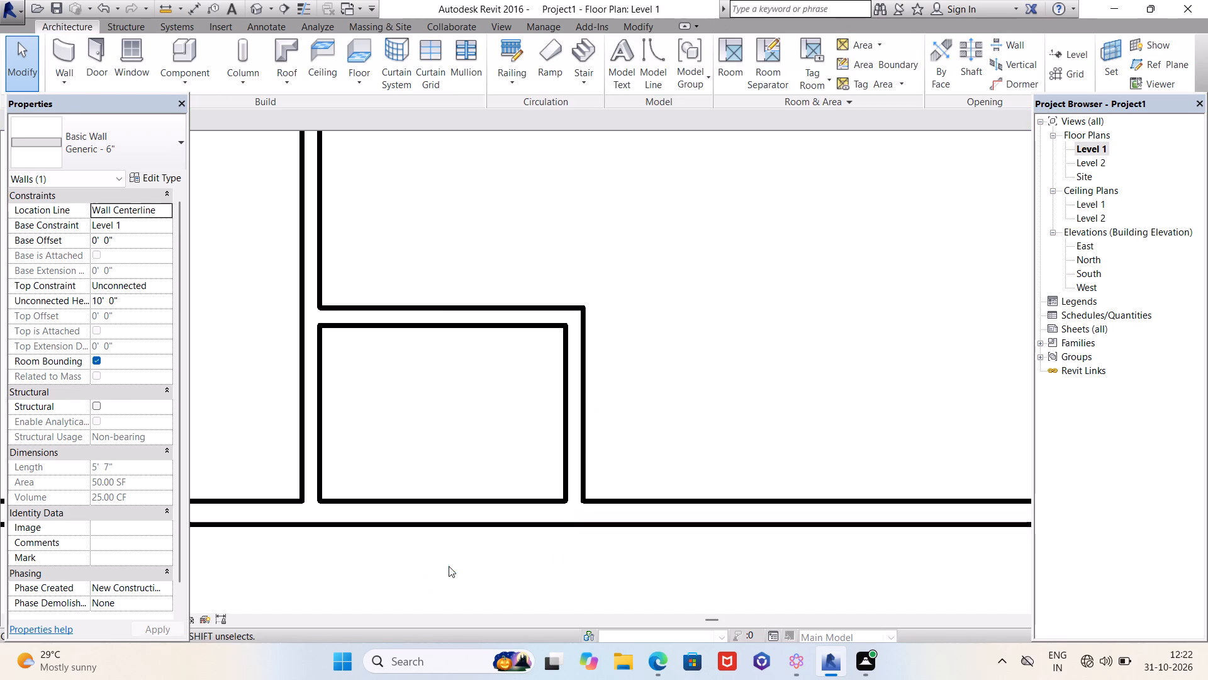
Draw a 6" wall offset 5' north of the small room's north wall, from the partition's east face to the room's outer northeast corner.
scroll(462, 554, down, 4)
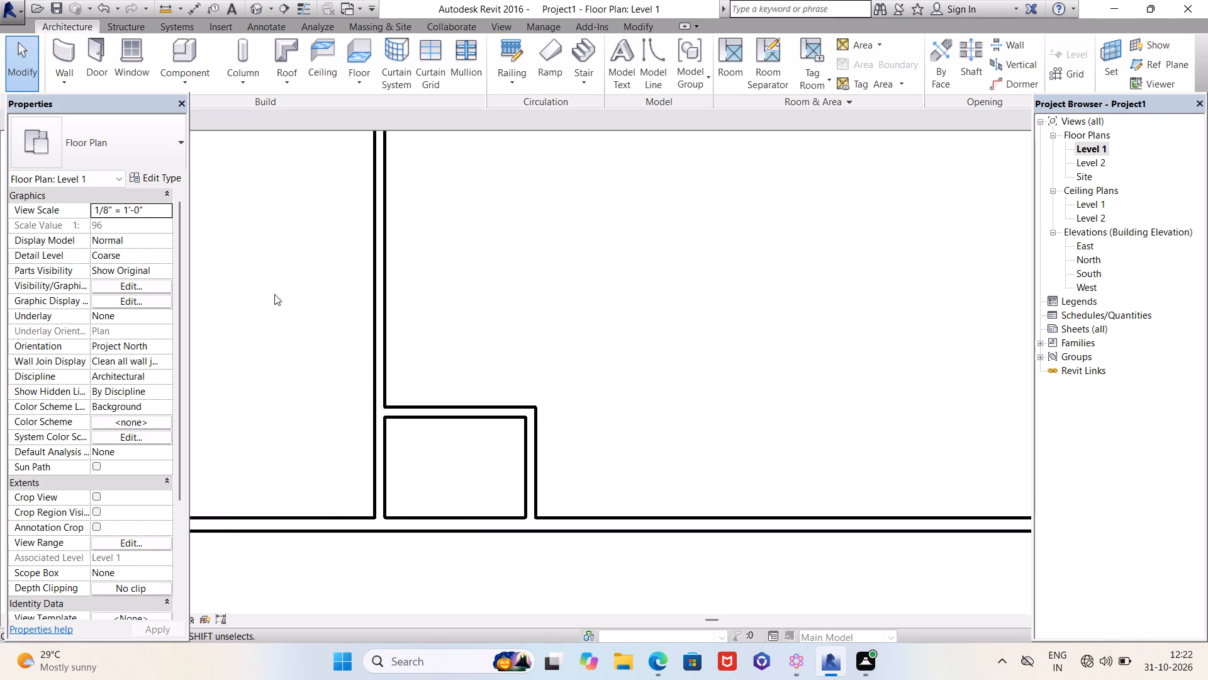
click(61, 39)
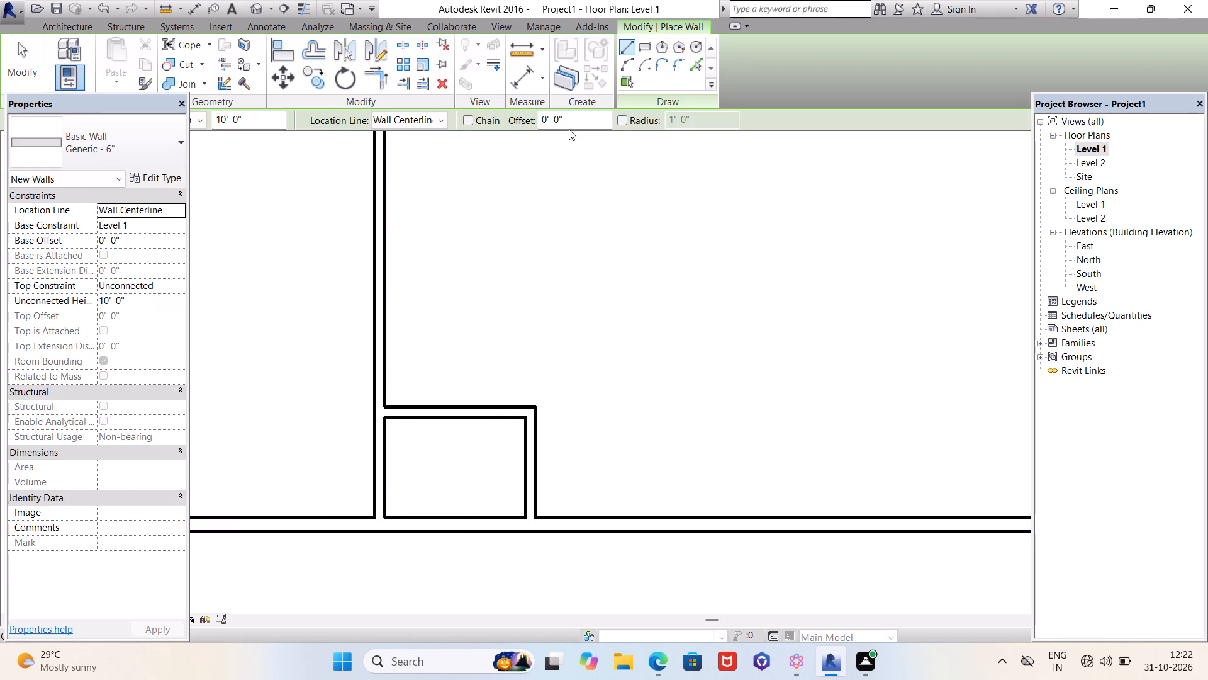
drag(574, 118, 555, 118)
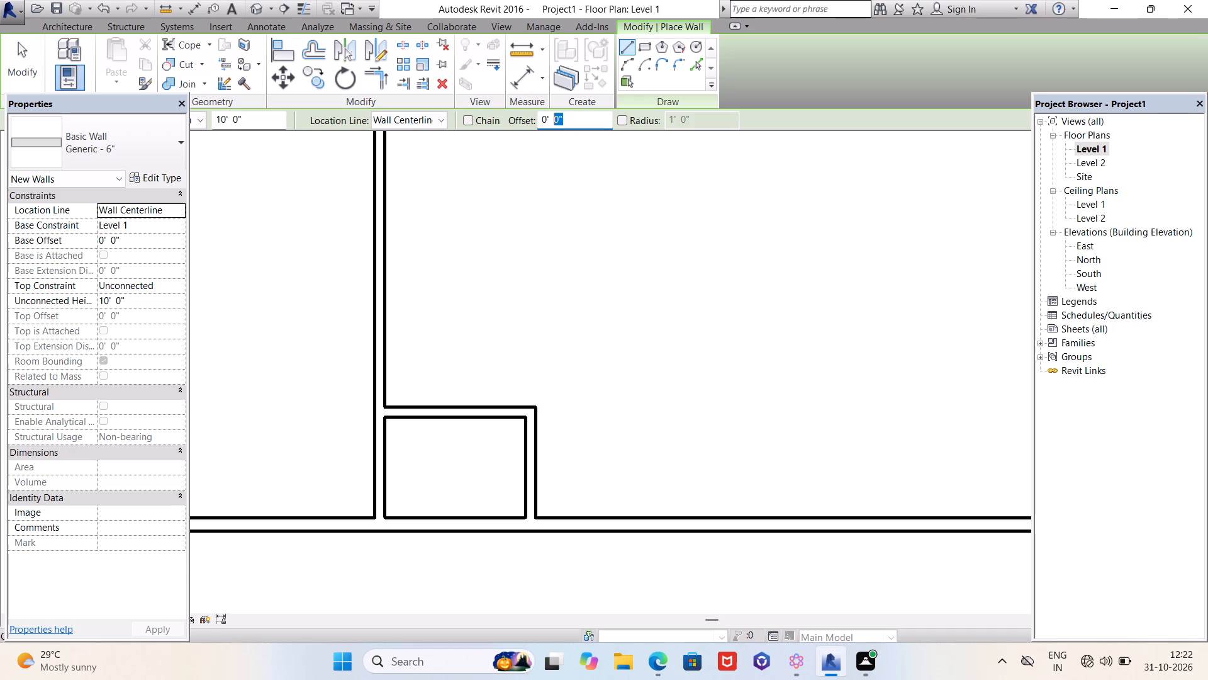
drag(555, 118, 538, 118)
text(5')
key(Return)
click(384, 405)
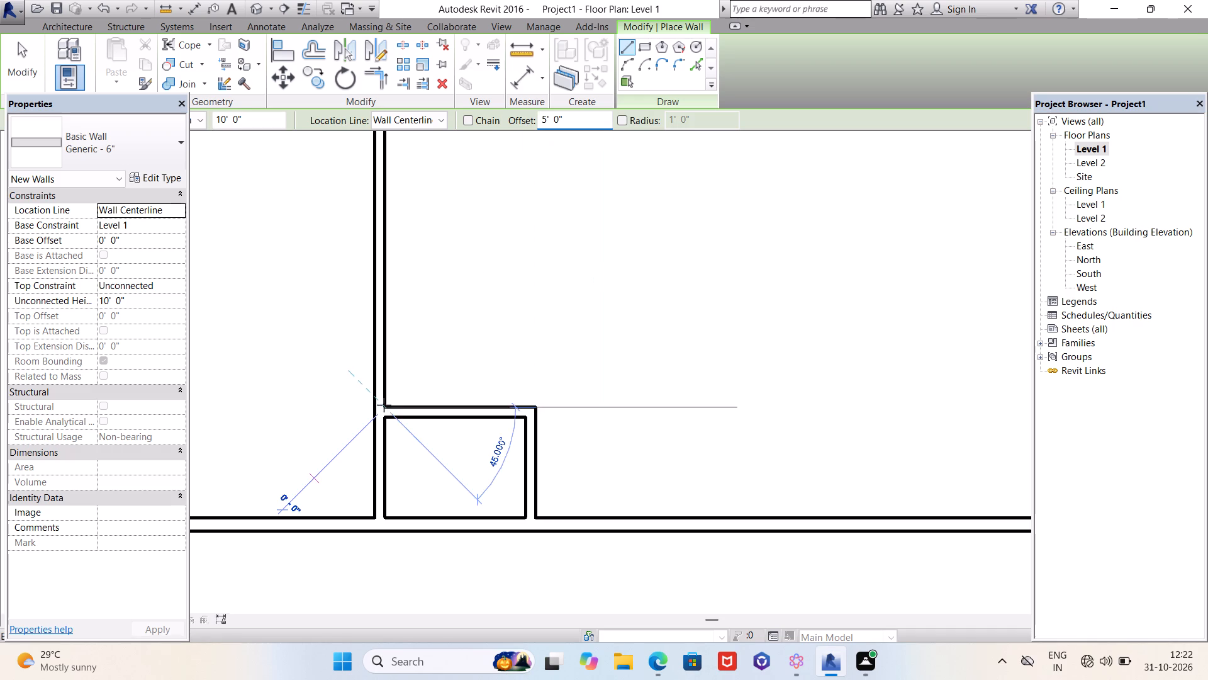
click(539, 405)
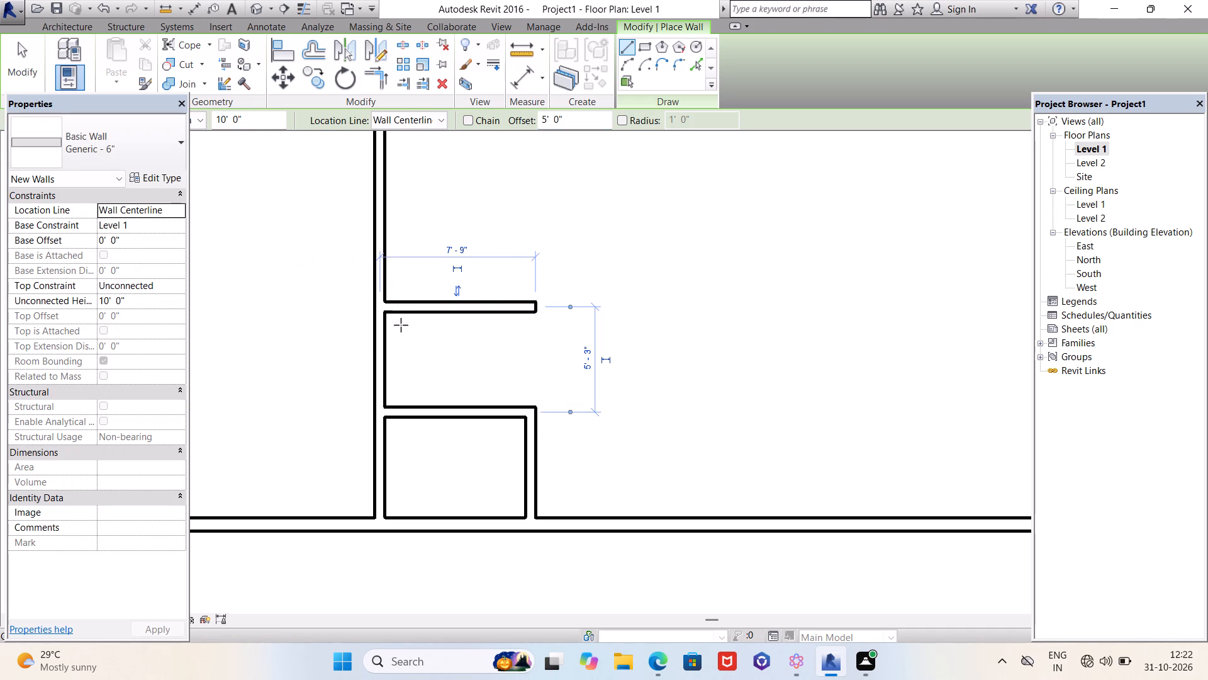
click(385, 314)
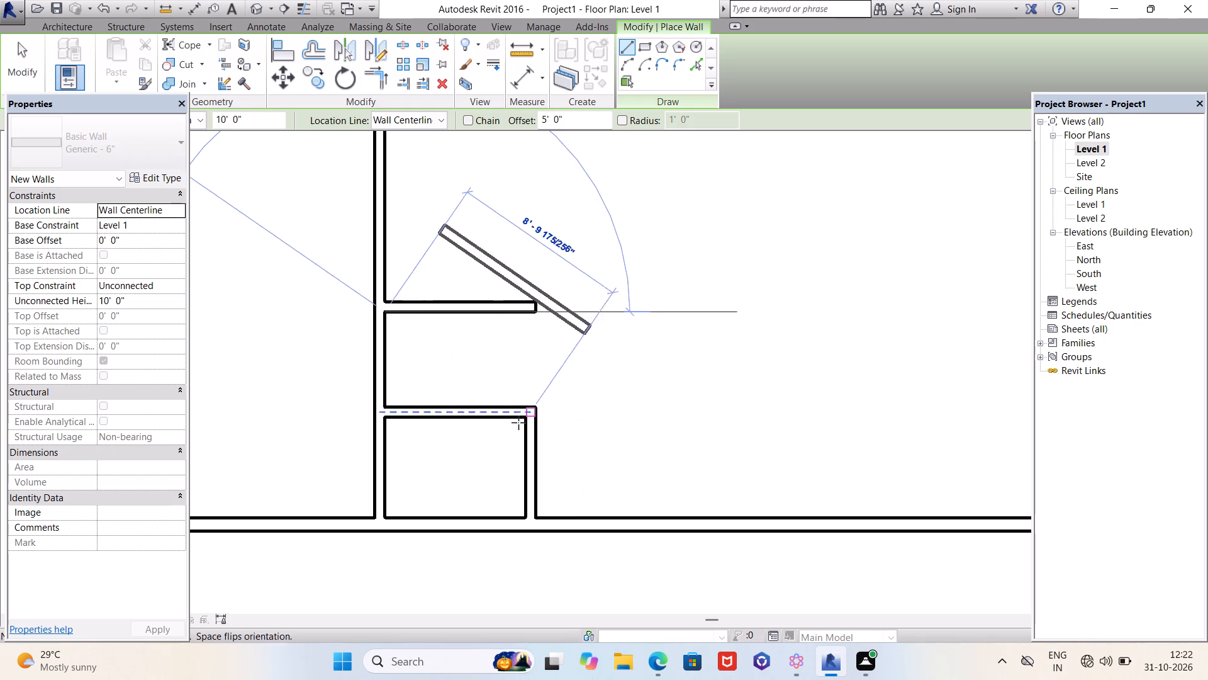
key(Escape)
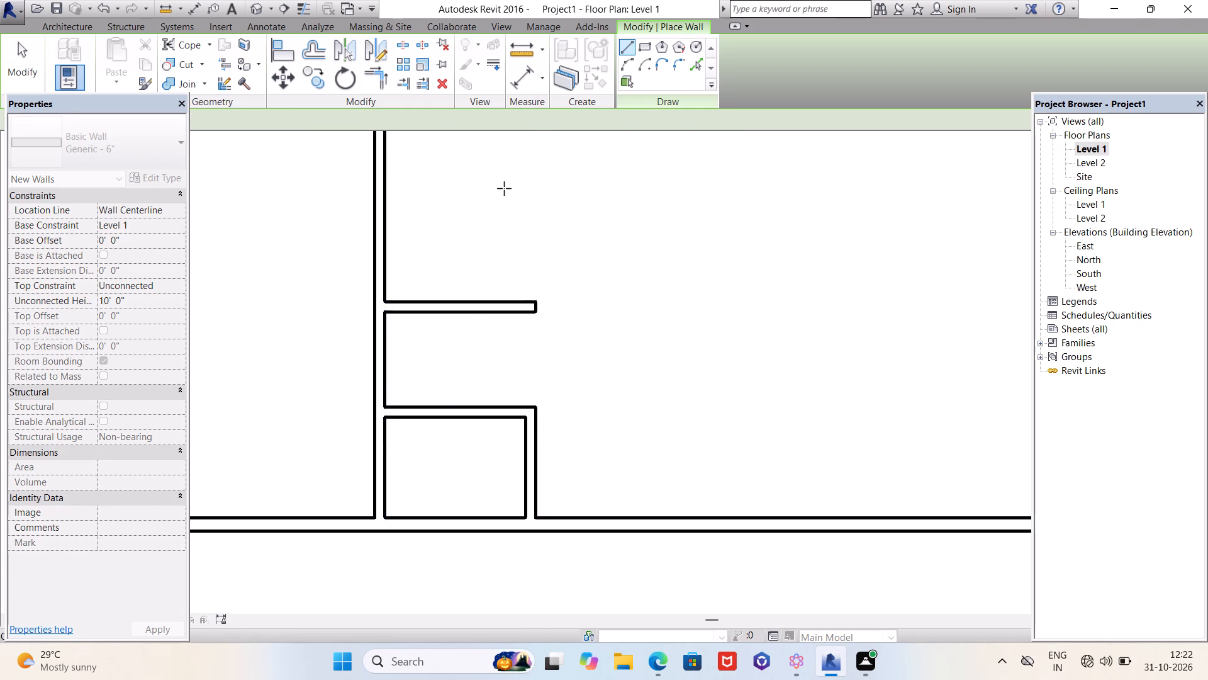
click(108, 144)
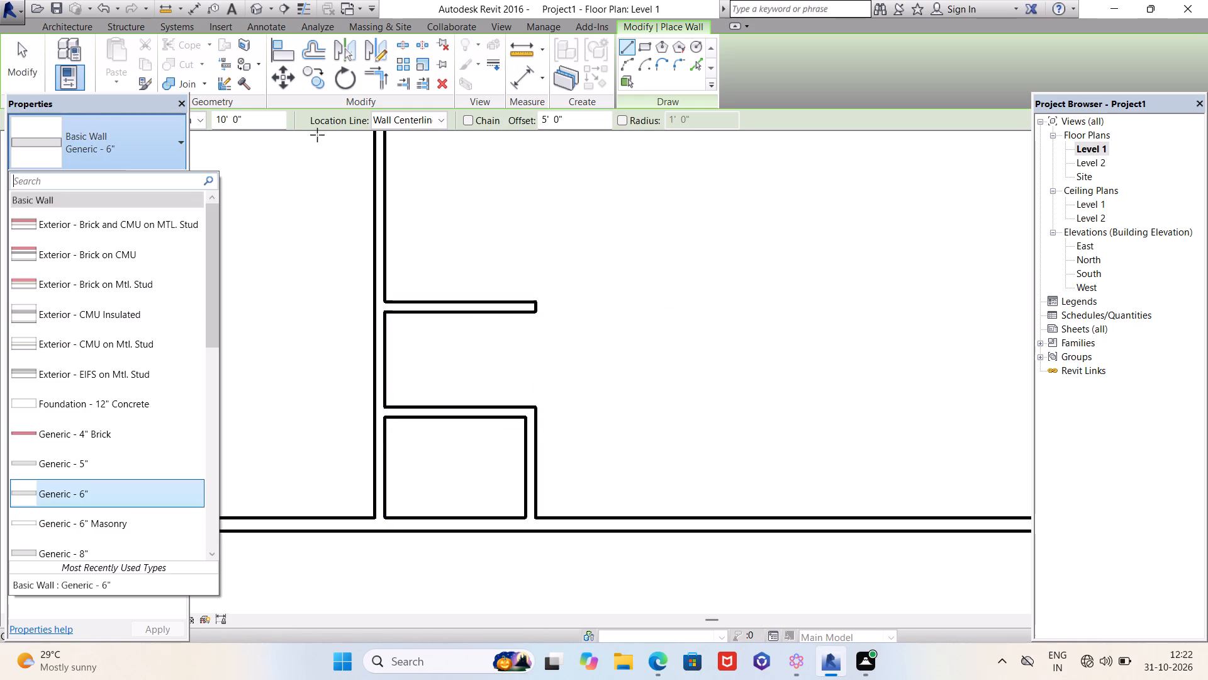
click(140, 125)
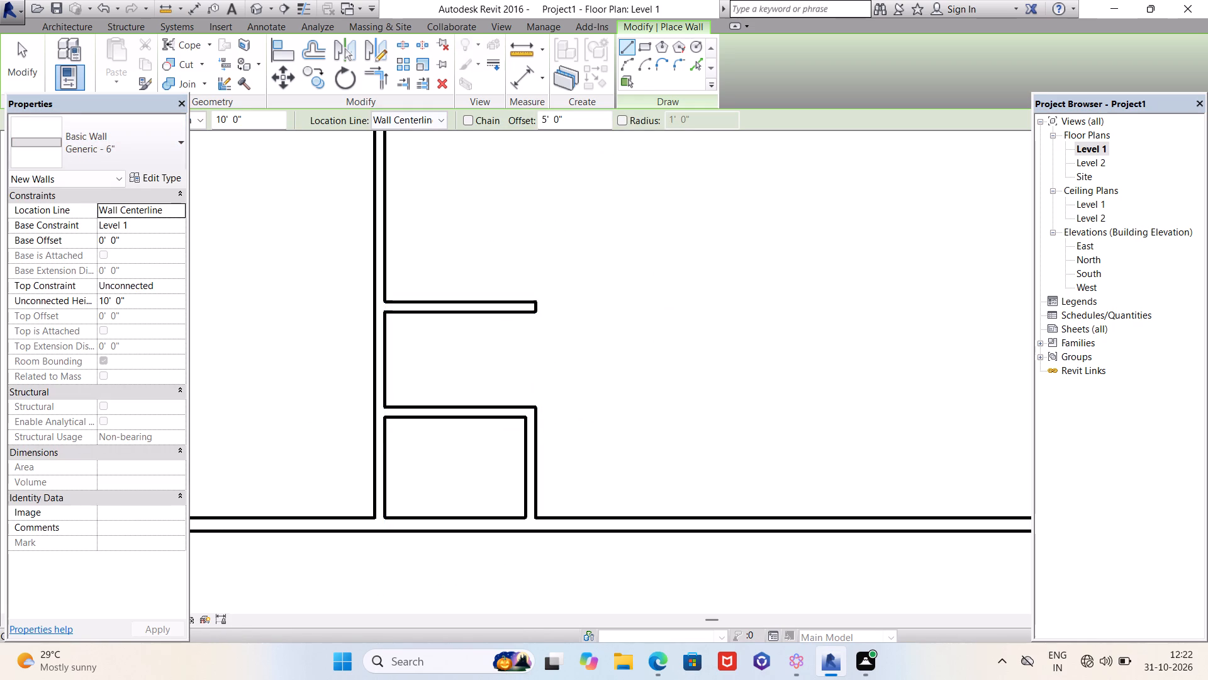
Draw a 6" wall at a 7' offset east of the partition, closing the upper small room's east side between its north and south walls.
drag(565, 120, 527, 120)
text(7')
key(Return)
click(387, 314)
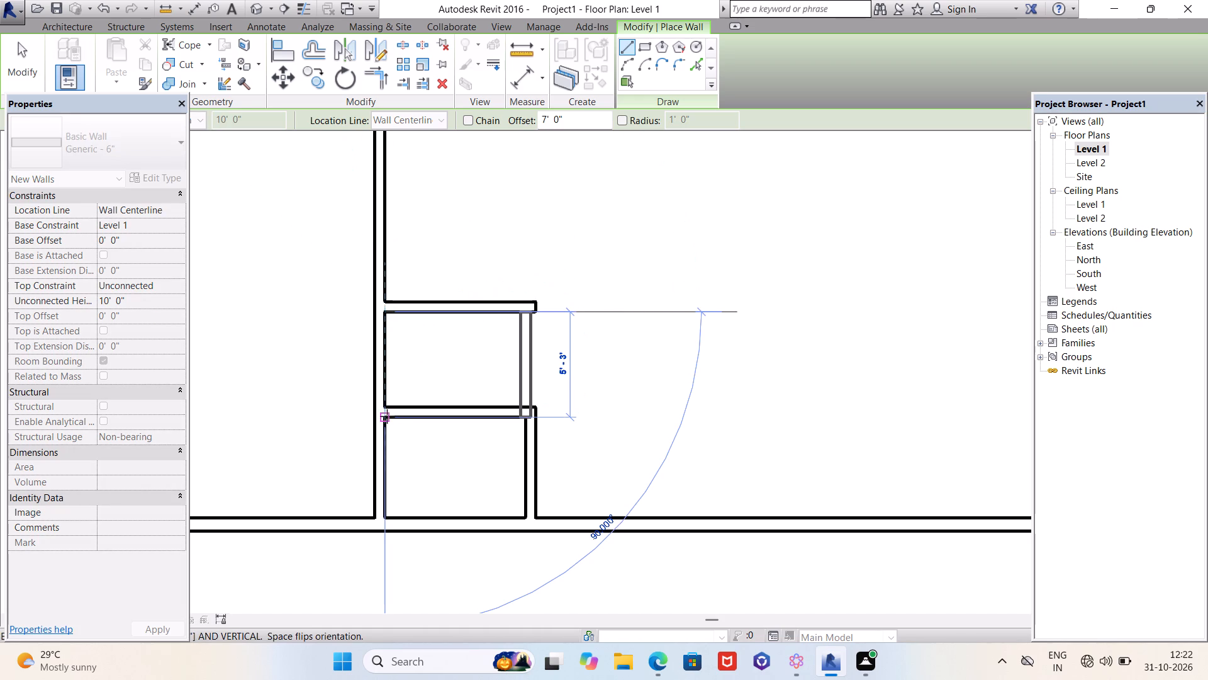
click(386, 408)
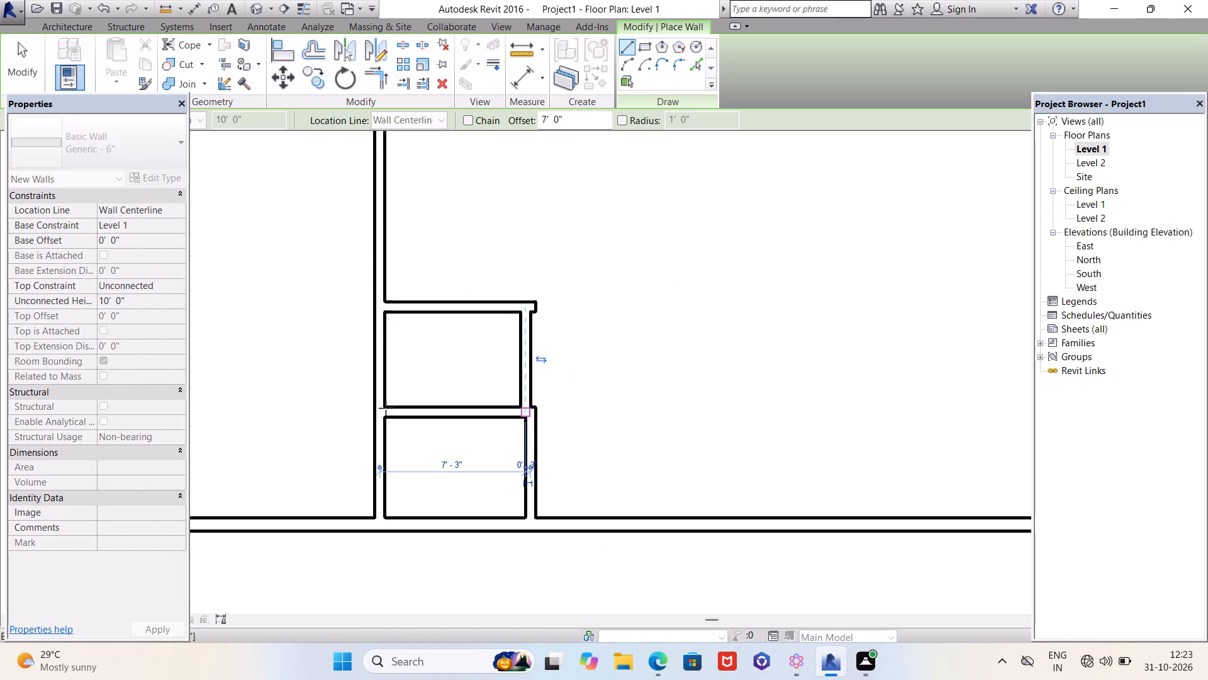
key(Escape)
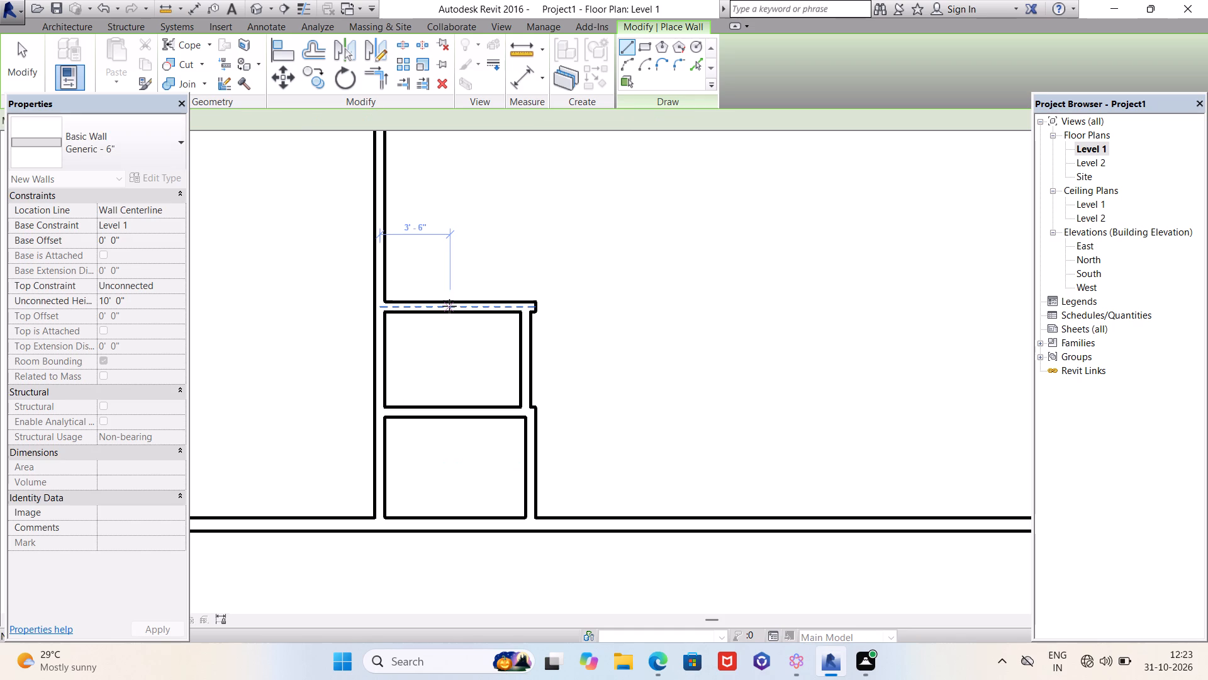
key(Escape)
Set the clear distance between the upper small room's north and south walls to 5', measured between inner faces.
click(452, 309)
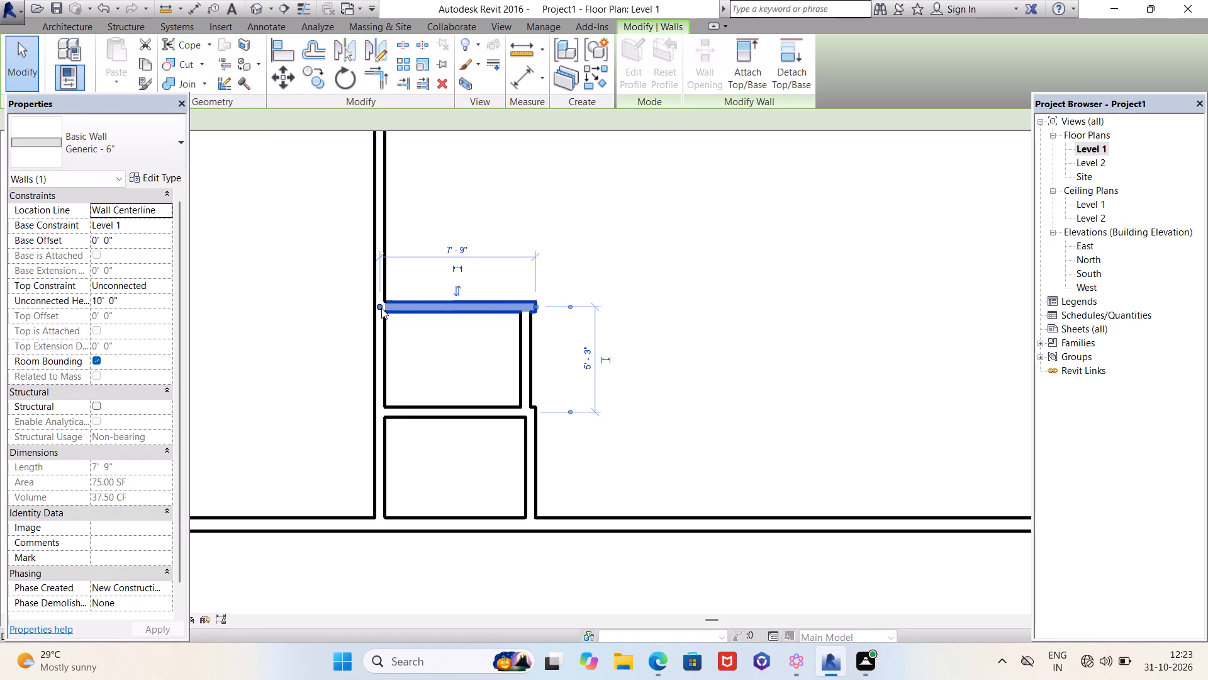
click(380, 308)
click(379, 307)
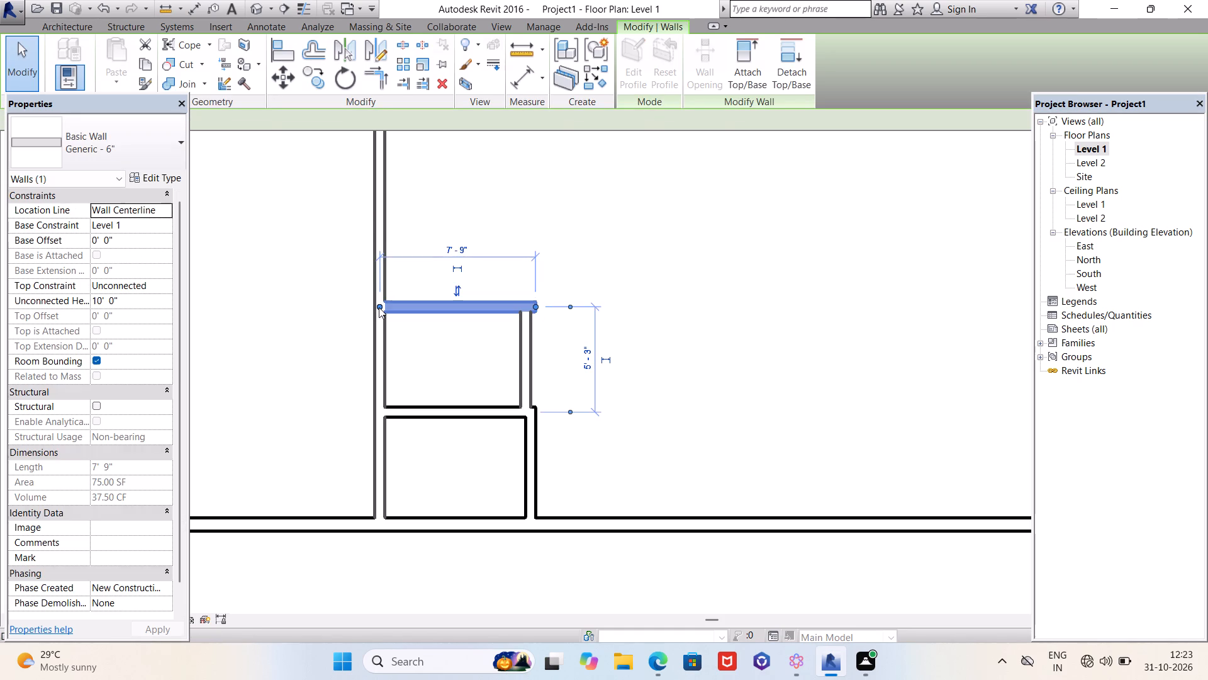
scroll(549, 312, up, 3)
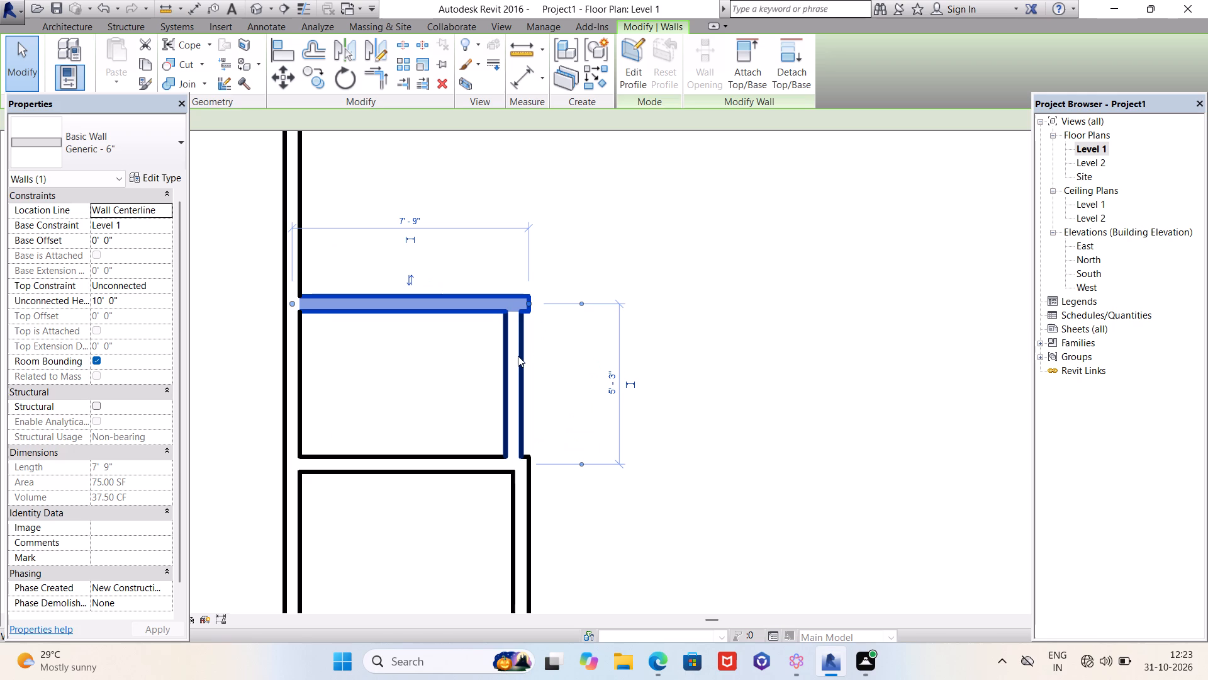
click(580, 305)
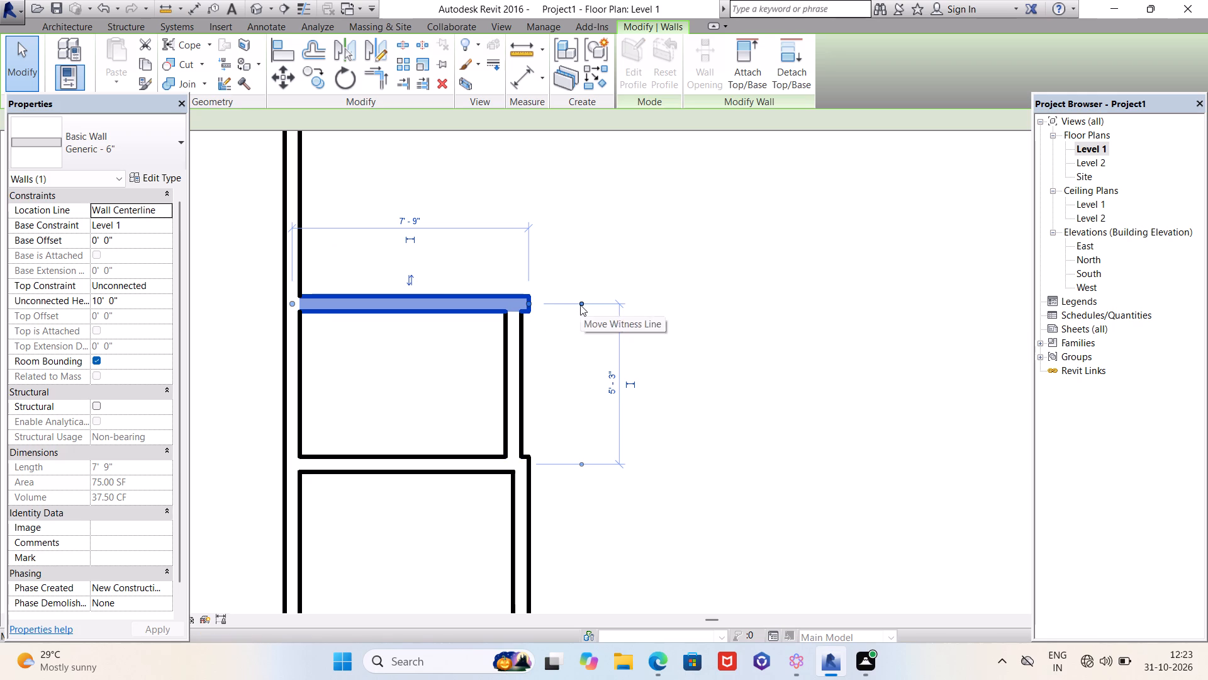
click(583, 463)
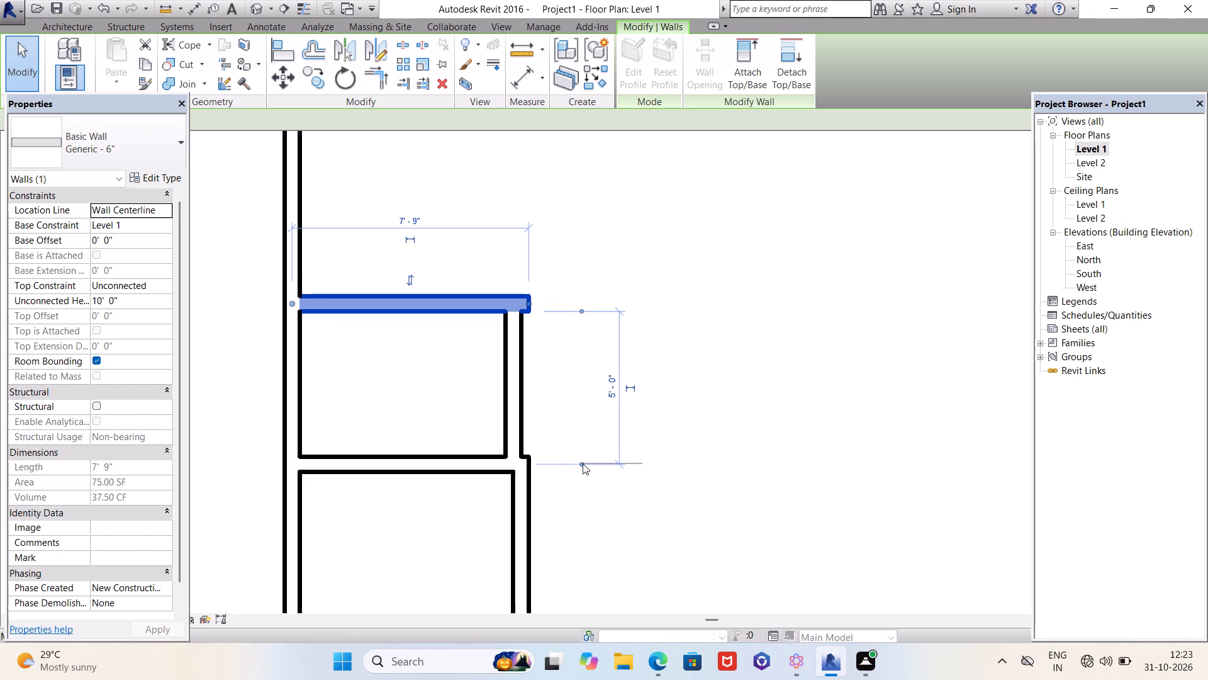
click(580, 469)
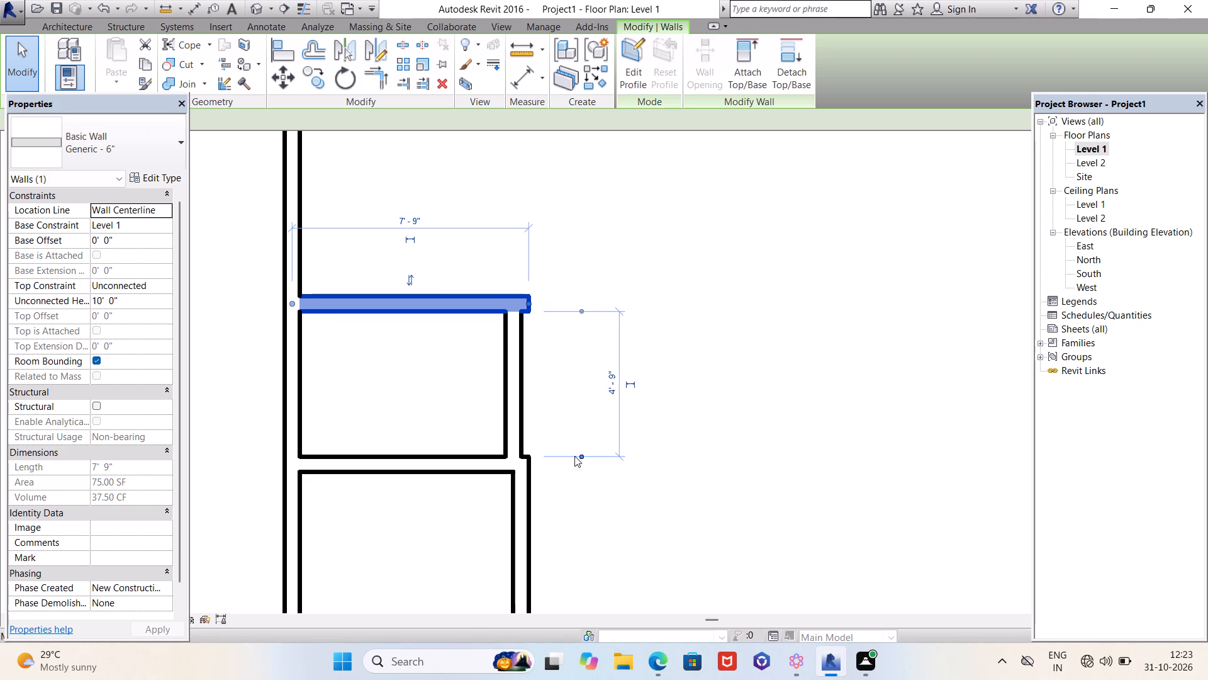
click(612, 396)
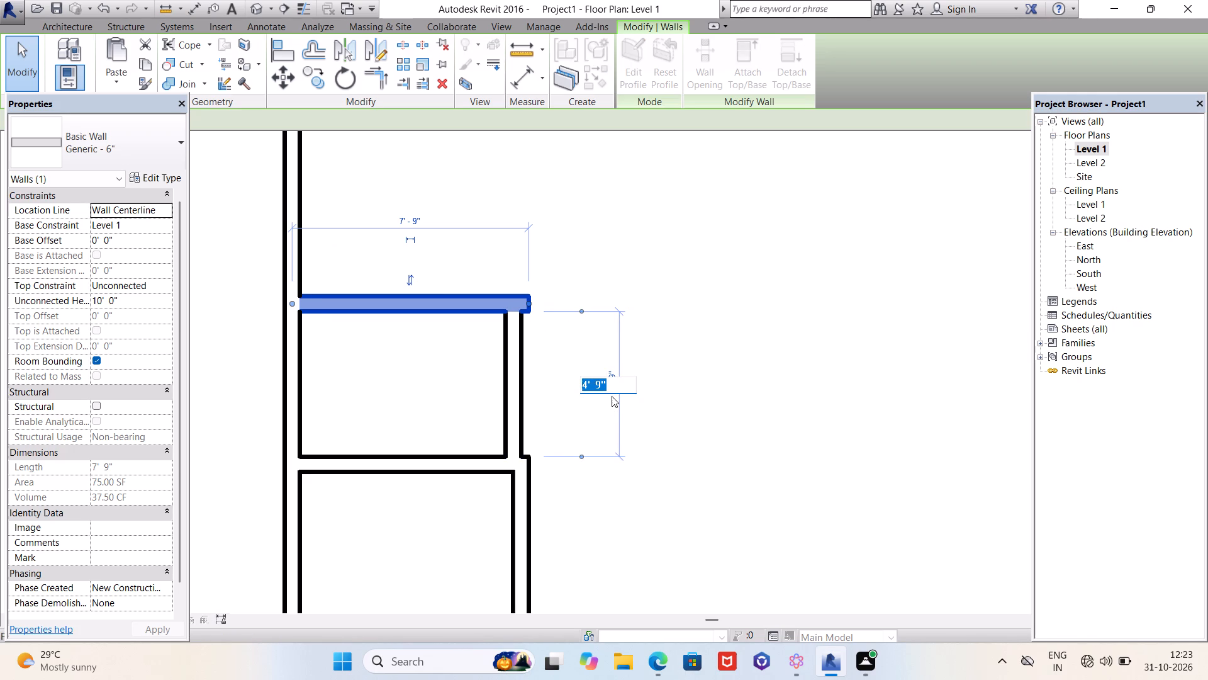
text(5')
key(Return)
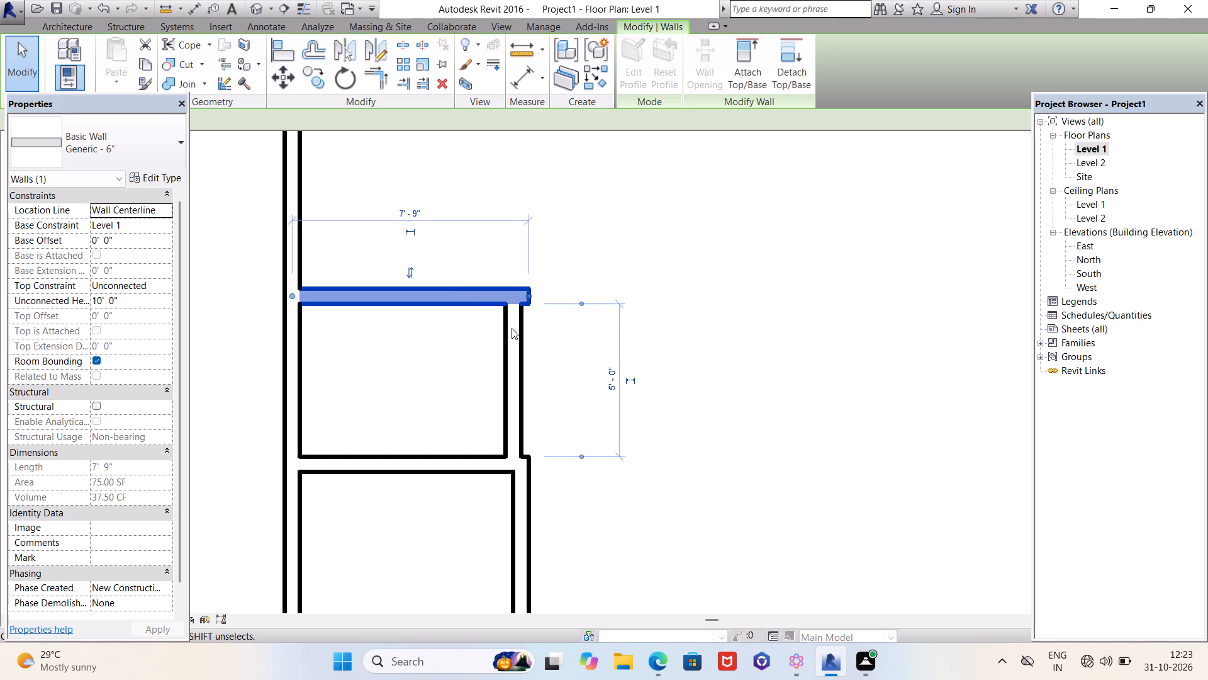
Check the upper room's east wall position by shifting its temporary dimension's reference from the partition's centerline to the partition's east face.
click(506, 375)
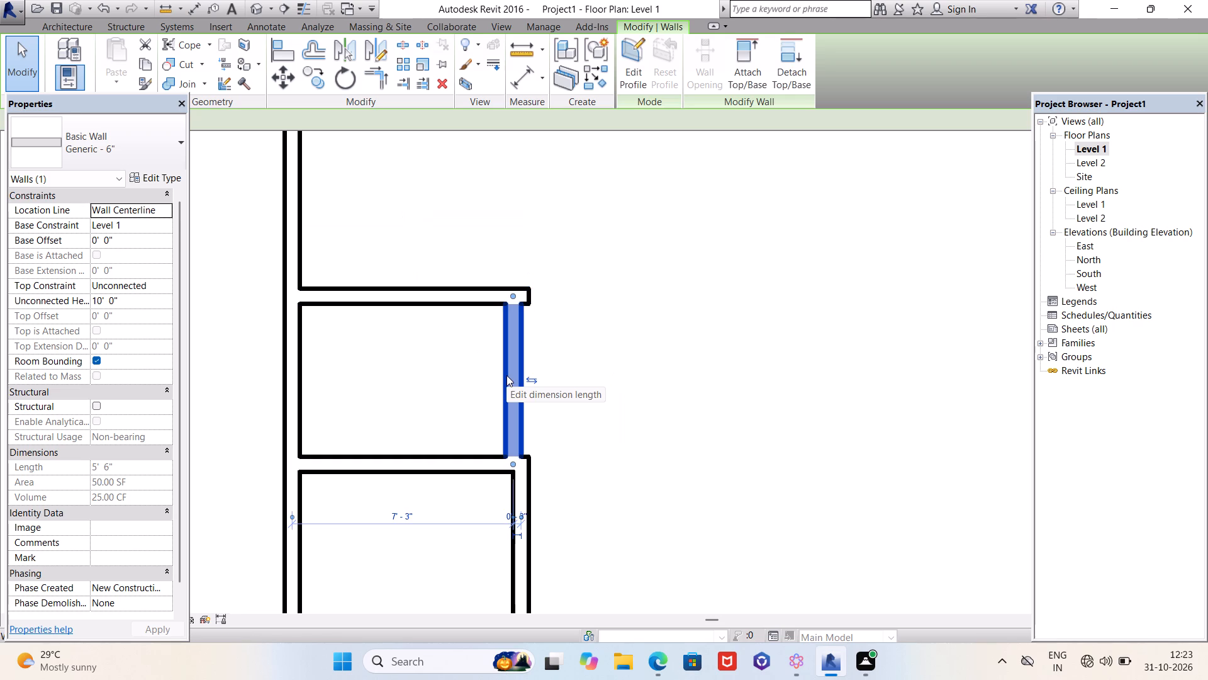
click(289, 518)
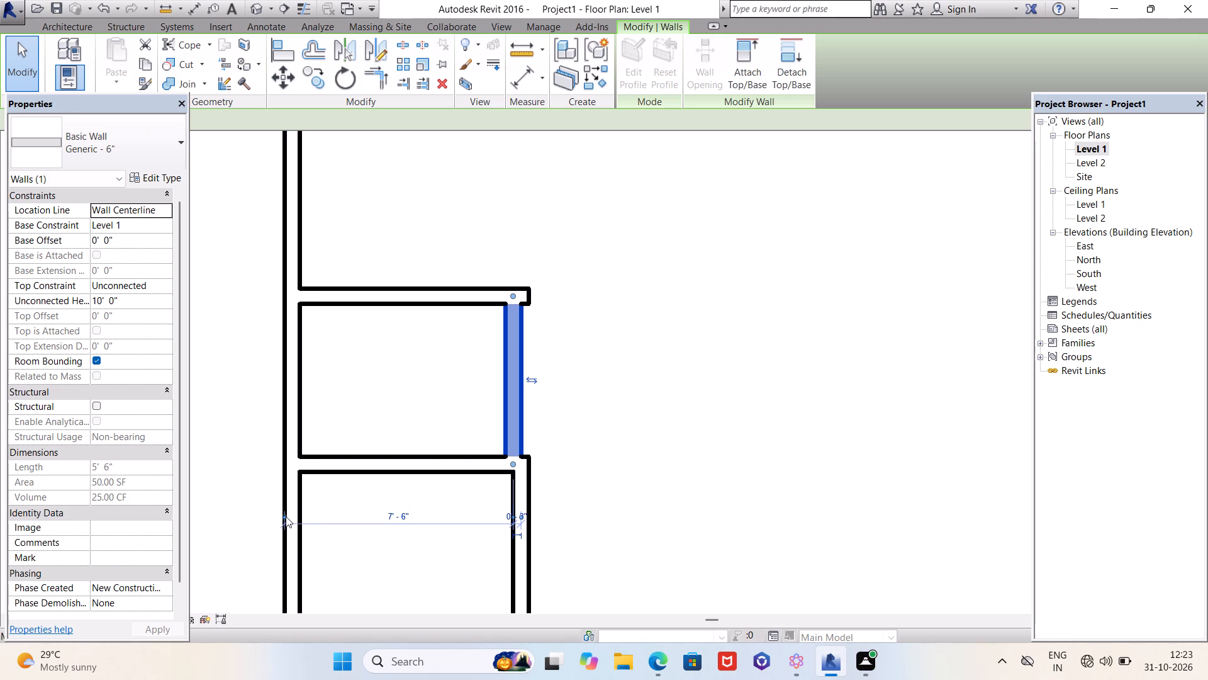
click(286, 516)
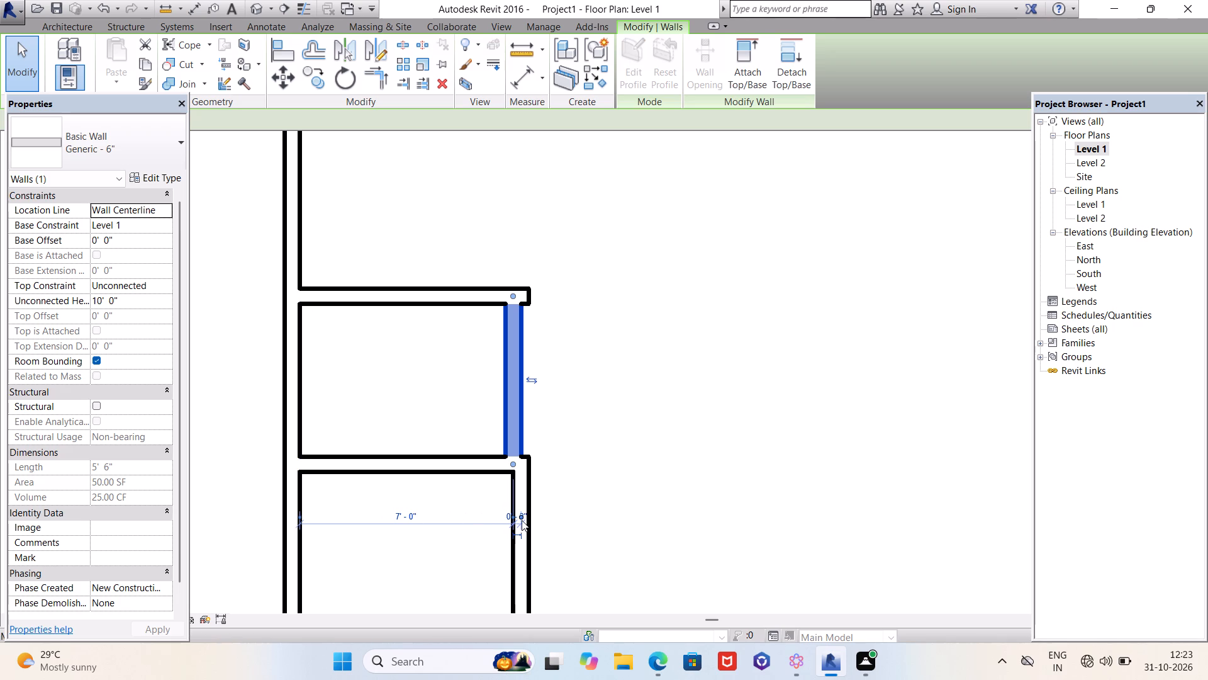
click(522, 520)
scroll(408, 528, up, 5)
scroll(769, 534, down, 3)
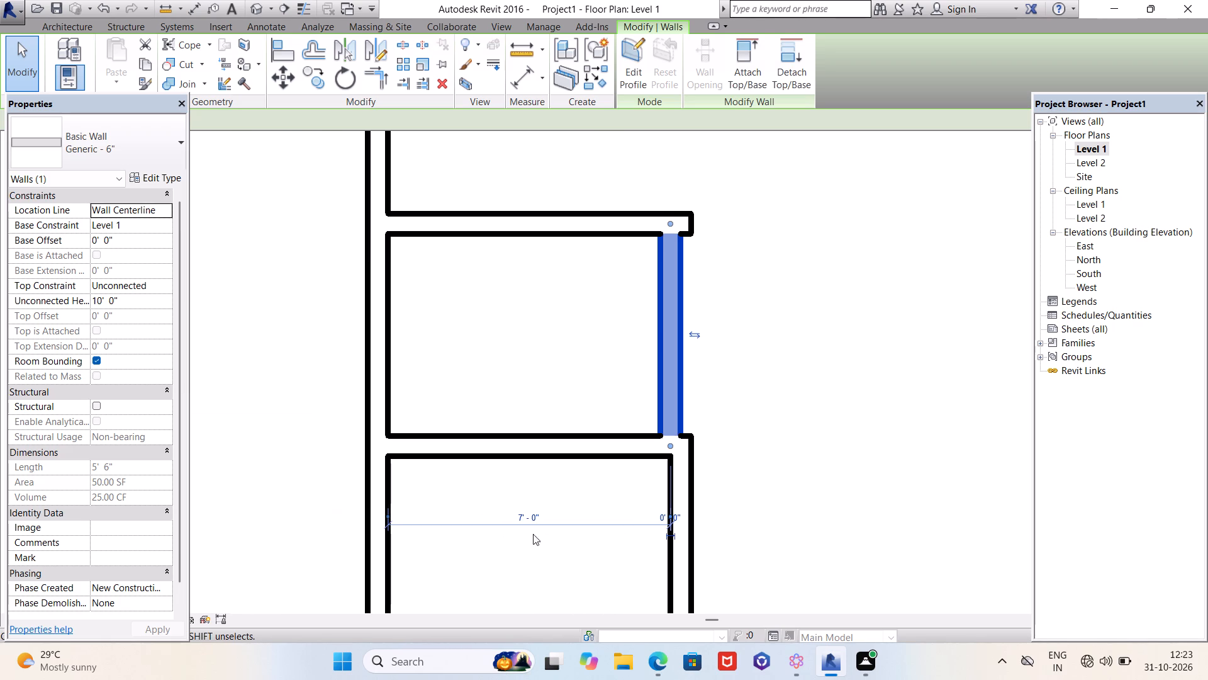
scroll(523, 534, up, 6)
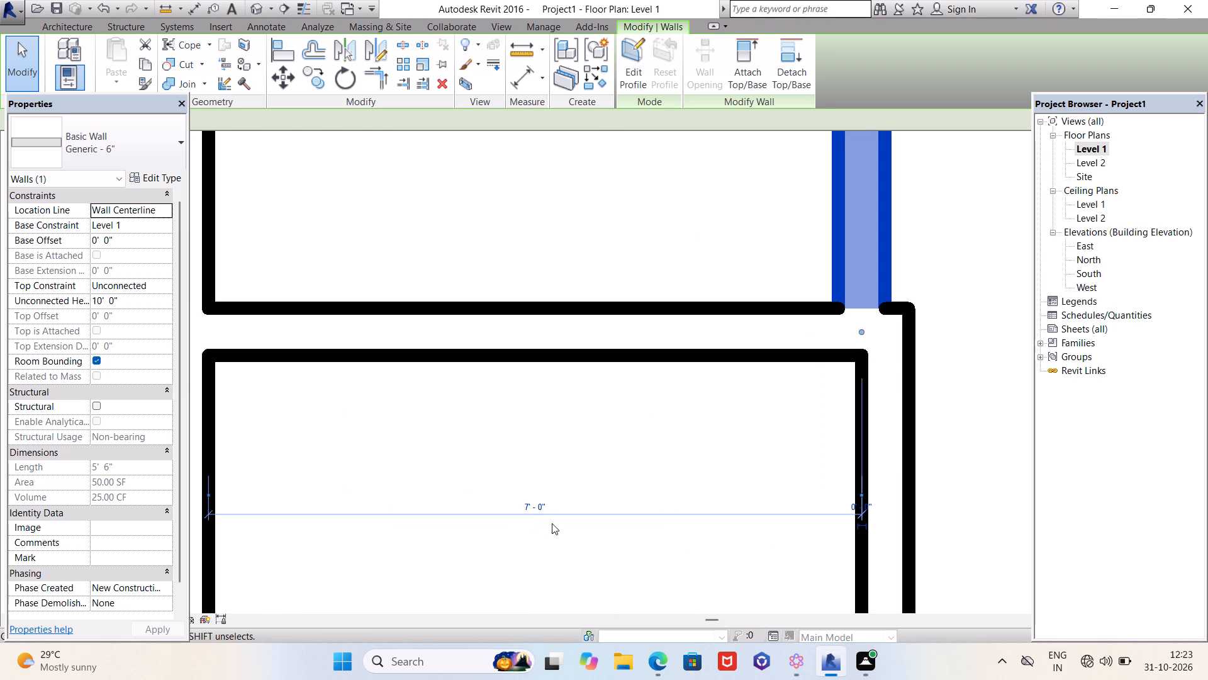
scroll(669, 380, down, 3)
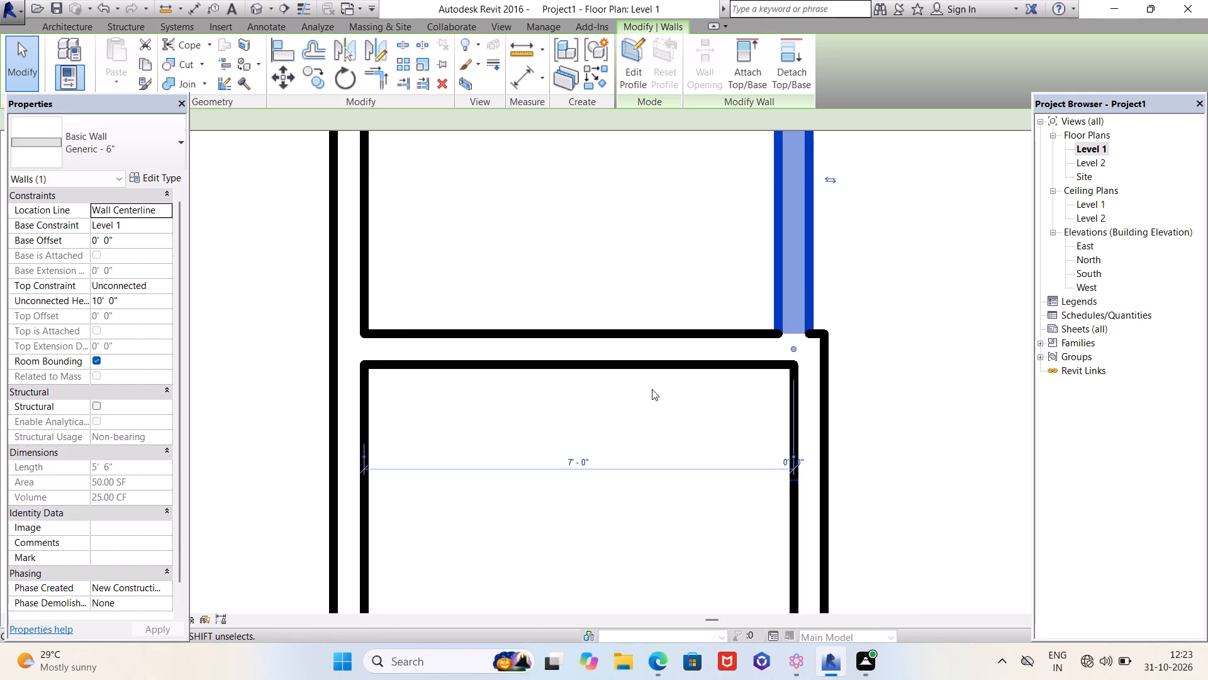
scroll(651, 390, down, 4)
key(Escape)
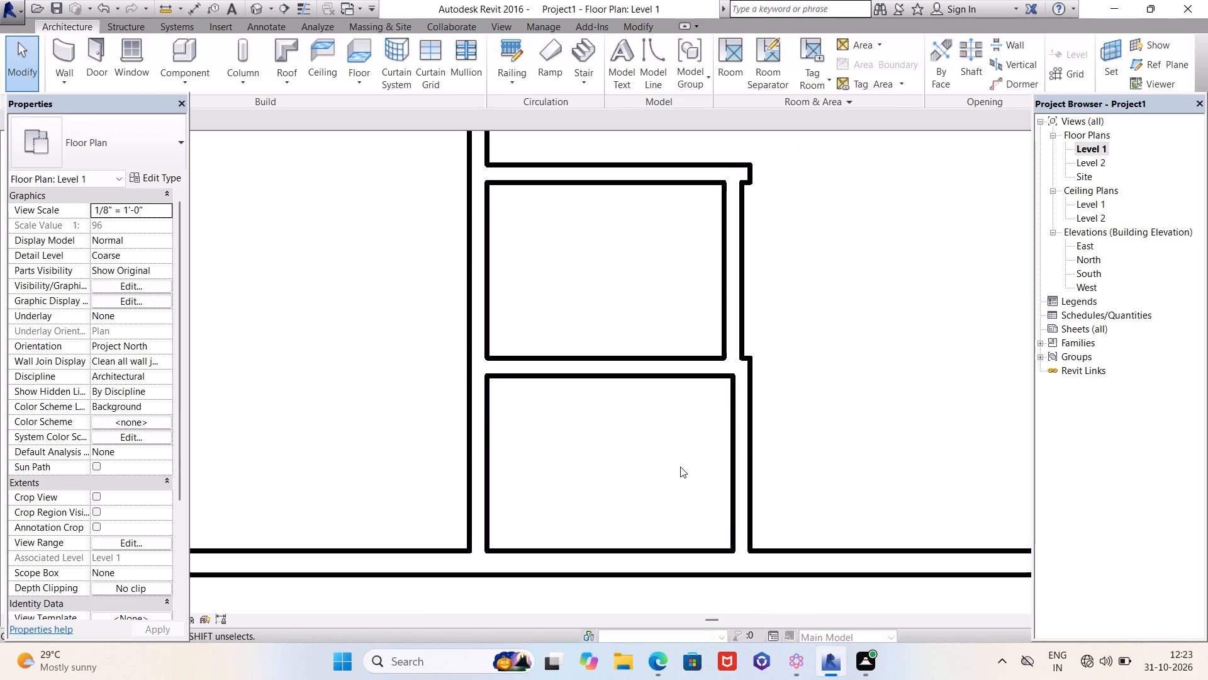
Shorten the upper small room's north wall by setting its length dimension to 7', removing the overhang past the room's east wall.
click(669, 179)
scroll(600, 313, down, 2)
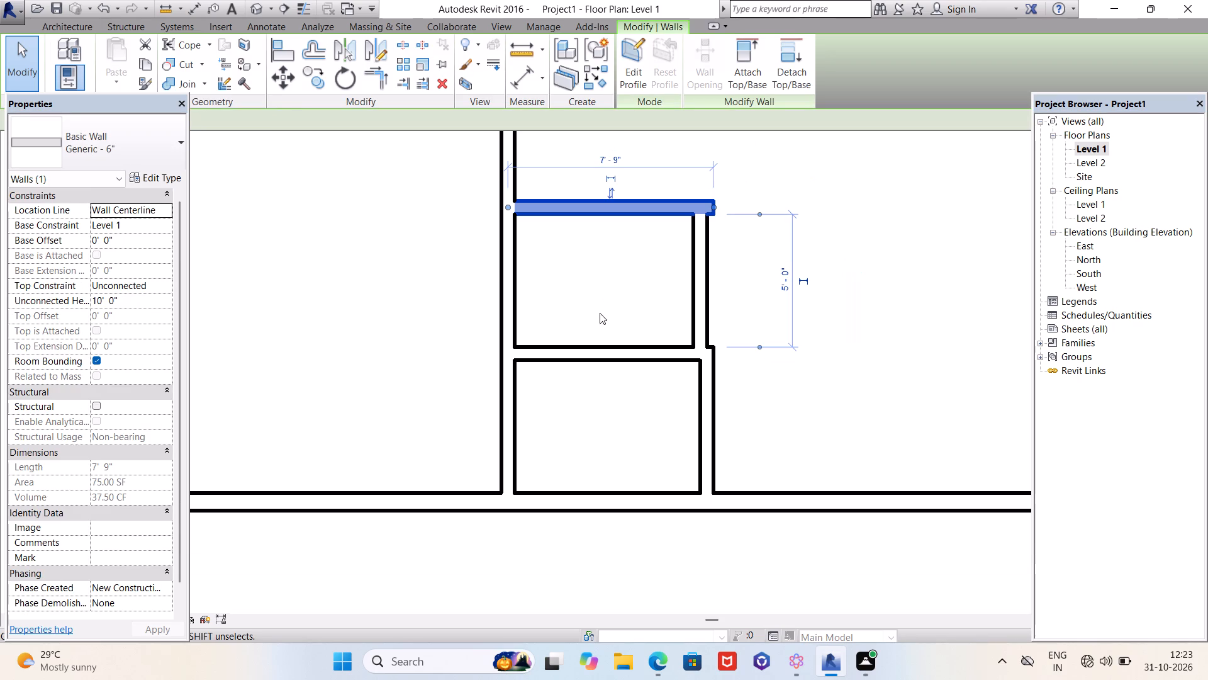
scroll(506, 178, up, 1)
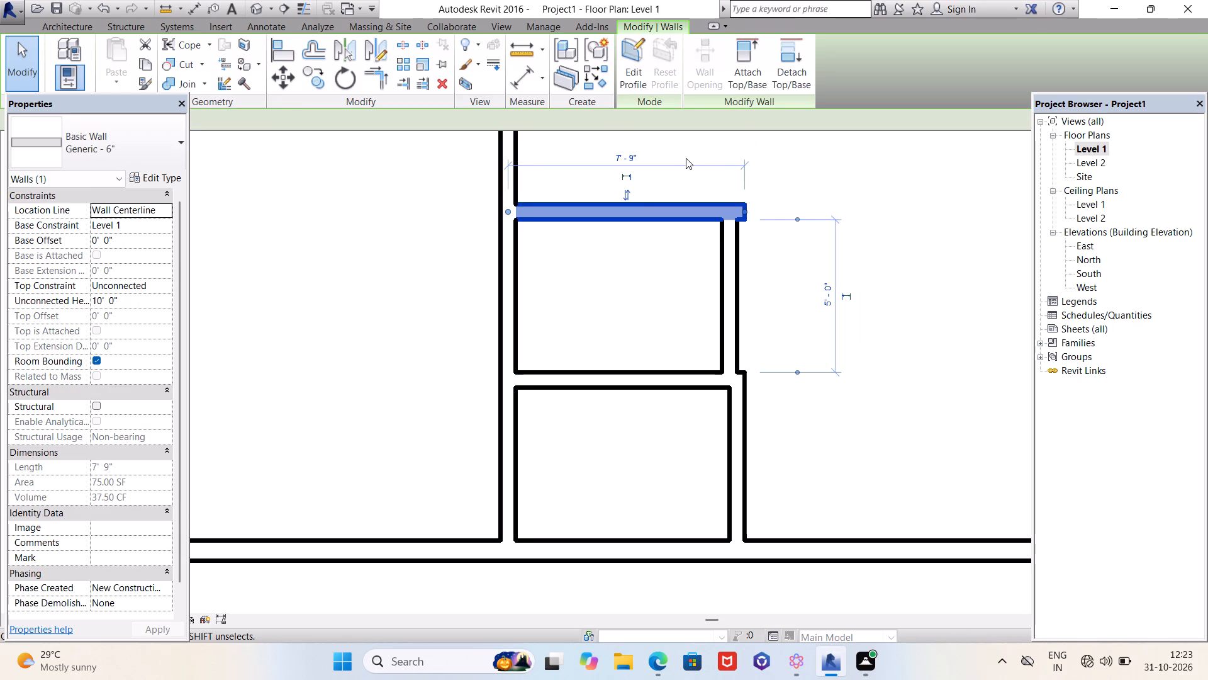
scroll(689, 149, up, 5)
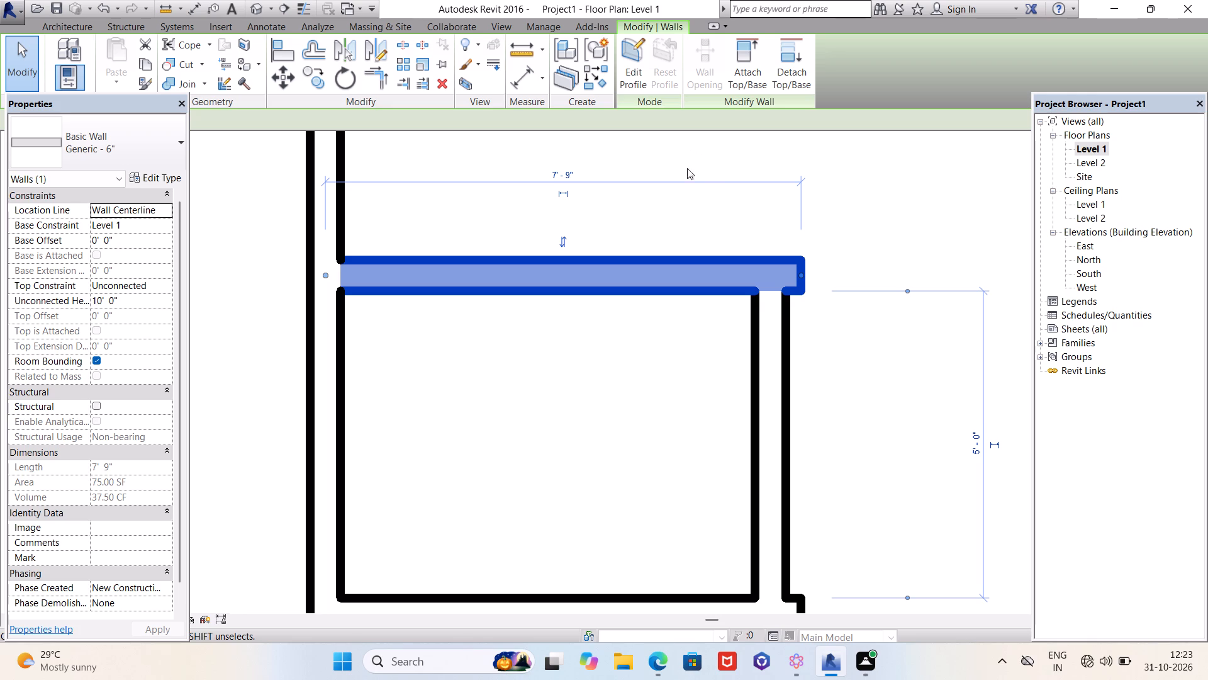
click(570, 172)
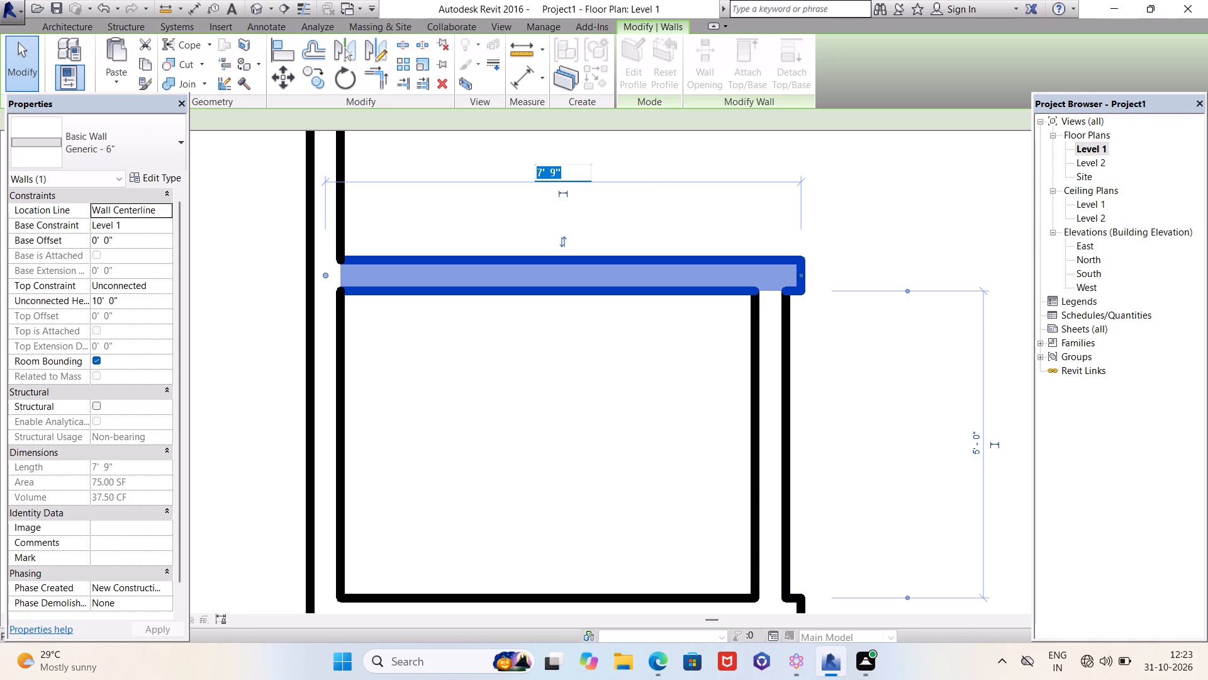
text(7')
key(Return)
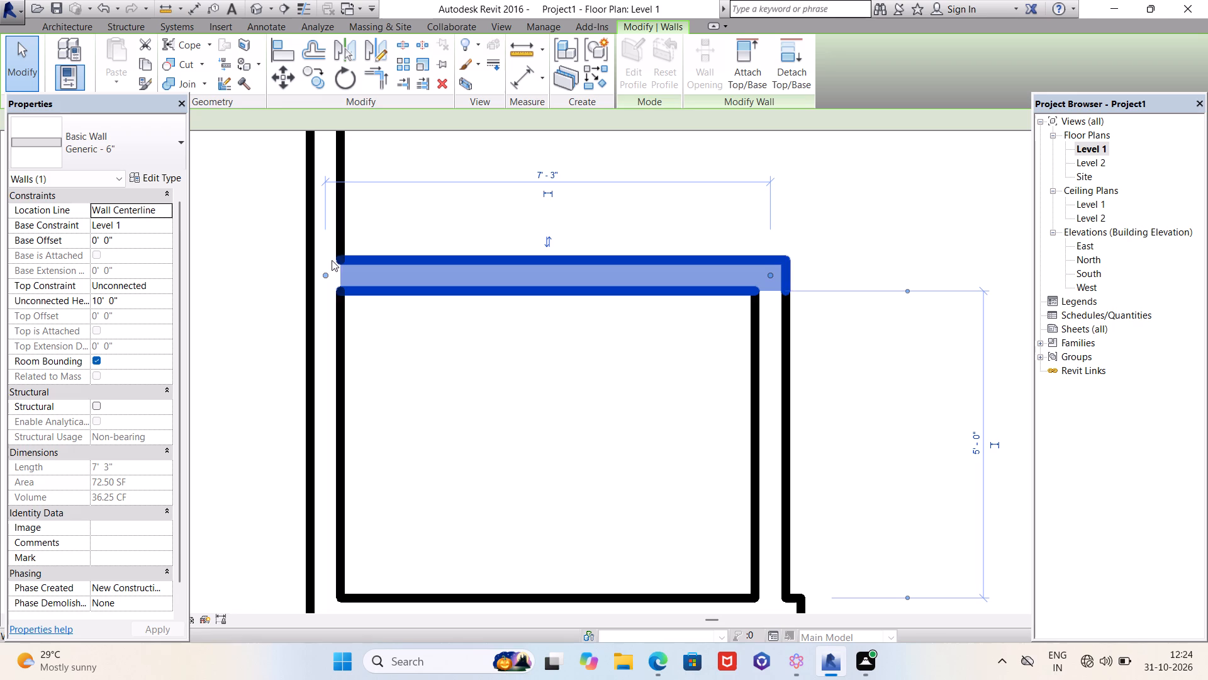
click(324, 274)
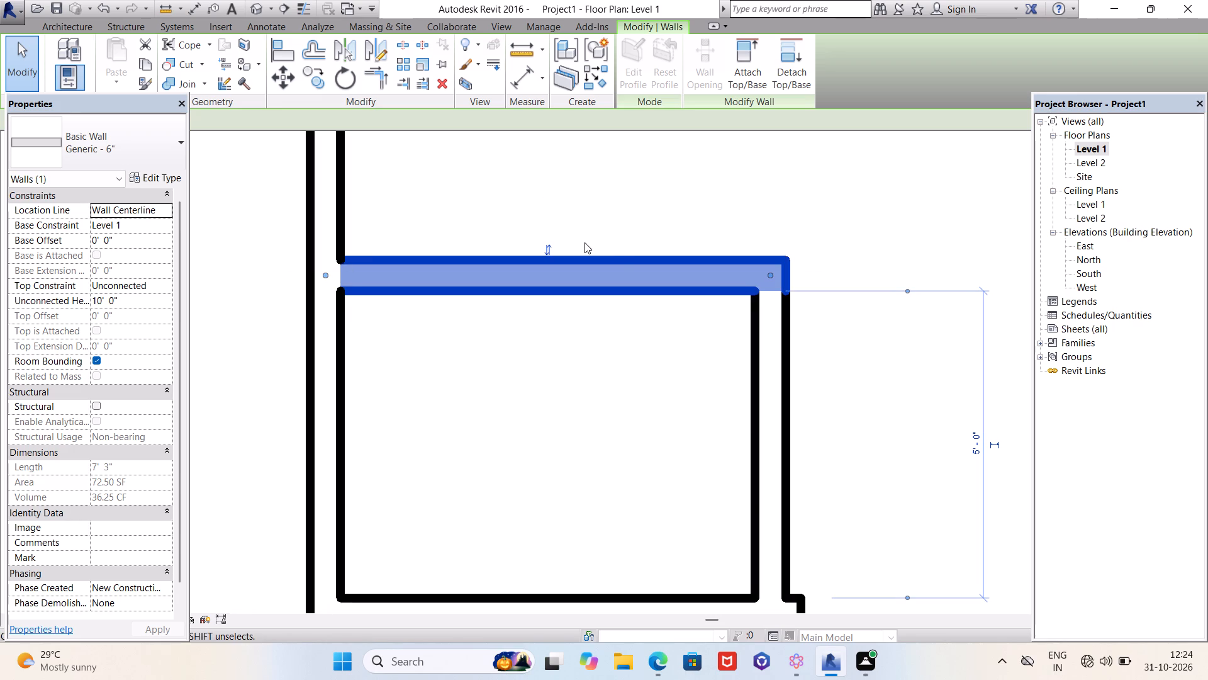
scroll(612, 269, down, 5)
key(Escape)
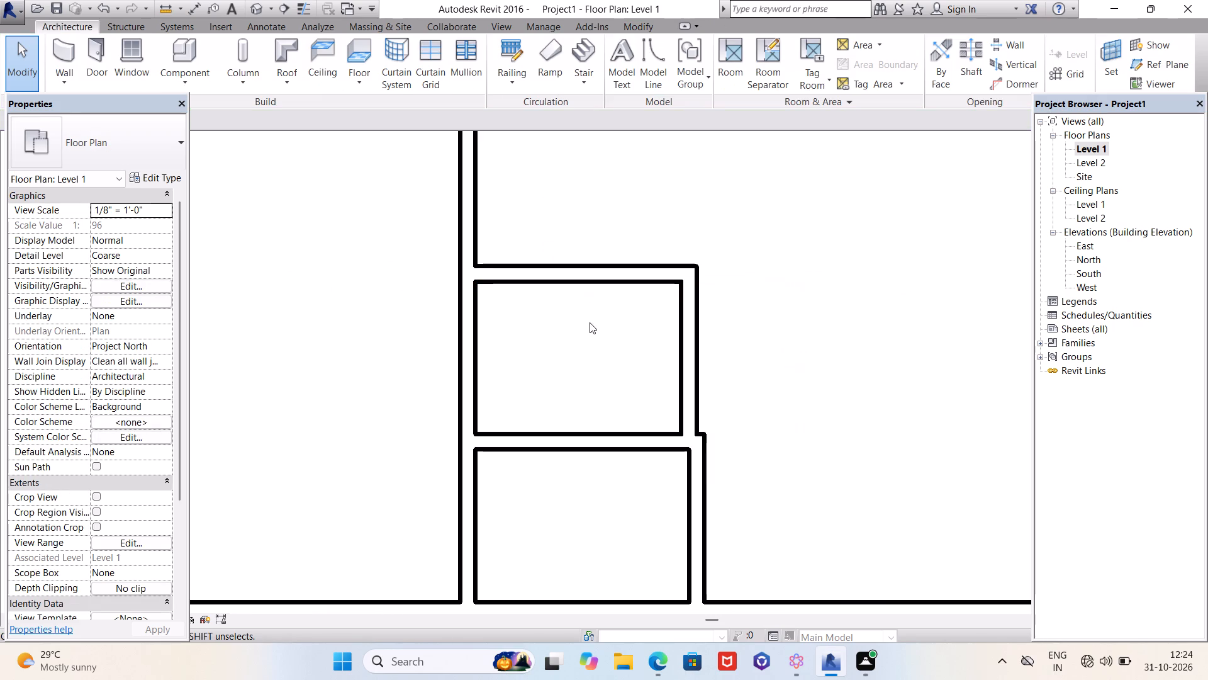
Check the upper small room's east wall offset by shifting its temporary dimension's reference from the partition's centerline to the partition's east face.
click(661, 281)
click(690, 363)
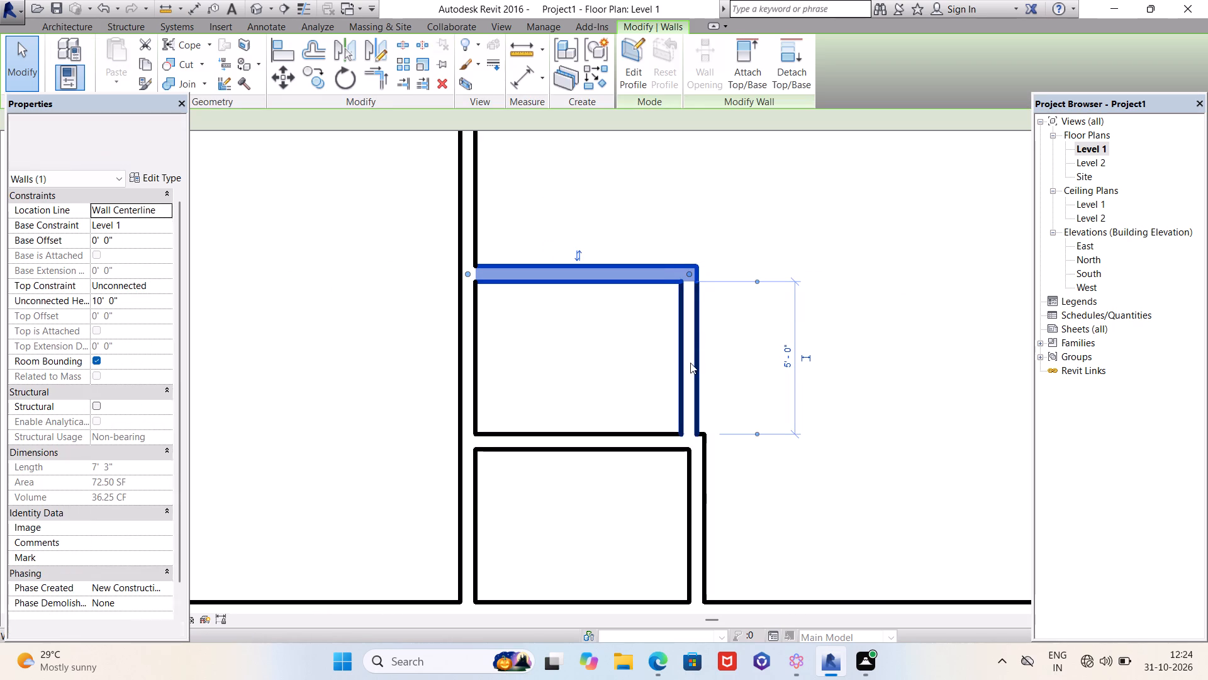
scroll(629, 283, down, 2)
scroll(565, 447, up, 6)
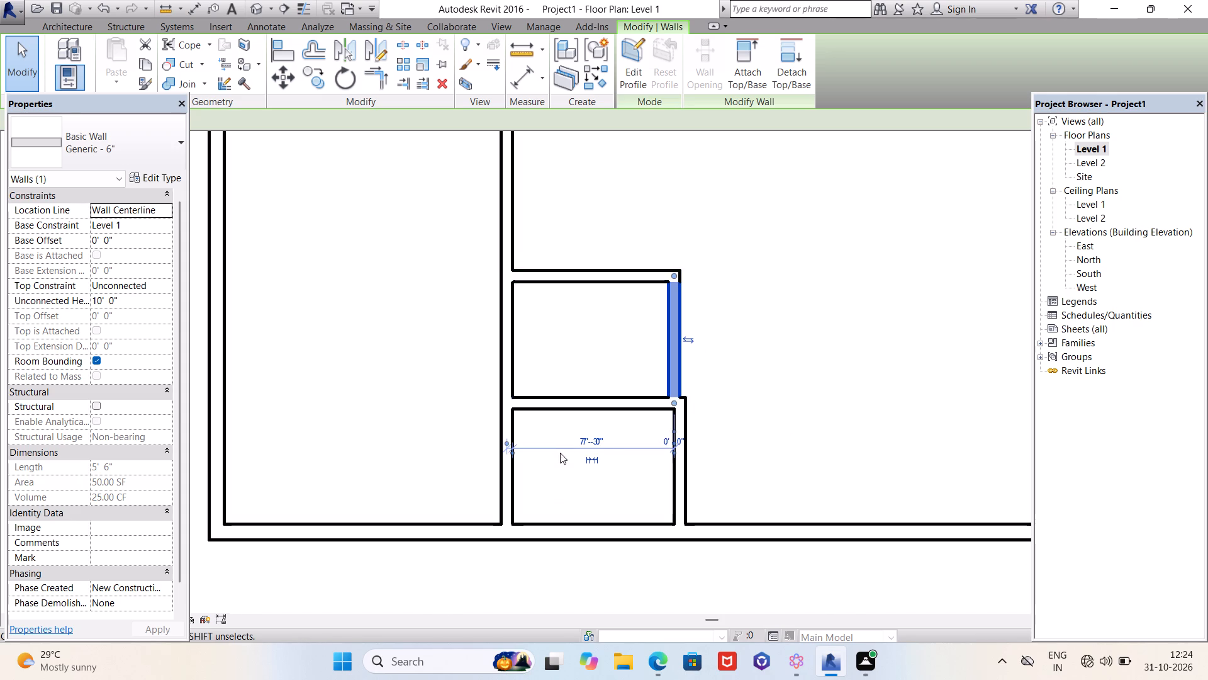
scroll(554, 458, up, 5)
scroll(780, 461, up, 5)
scroll(596, 399, up, 2)
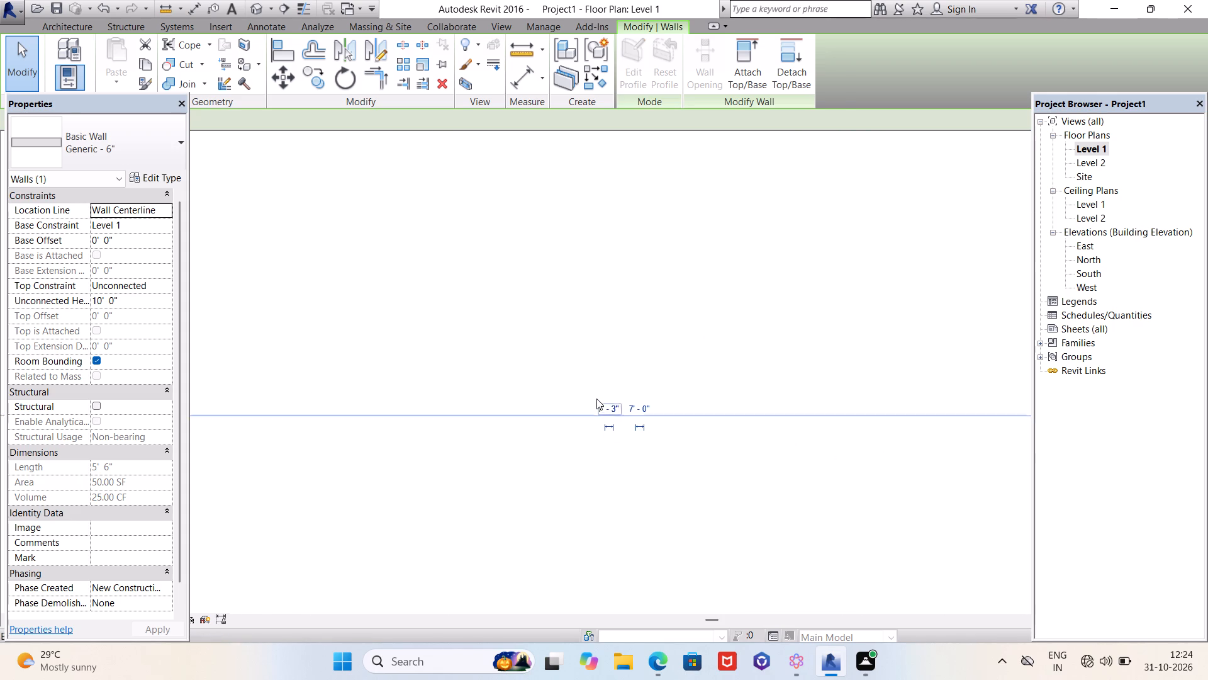
scroll(596, 399, up, 3)
scroll(720, 389, down, 4)
scroll(683, 350, down, 8)
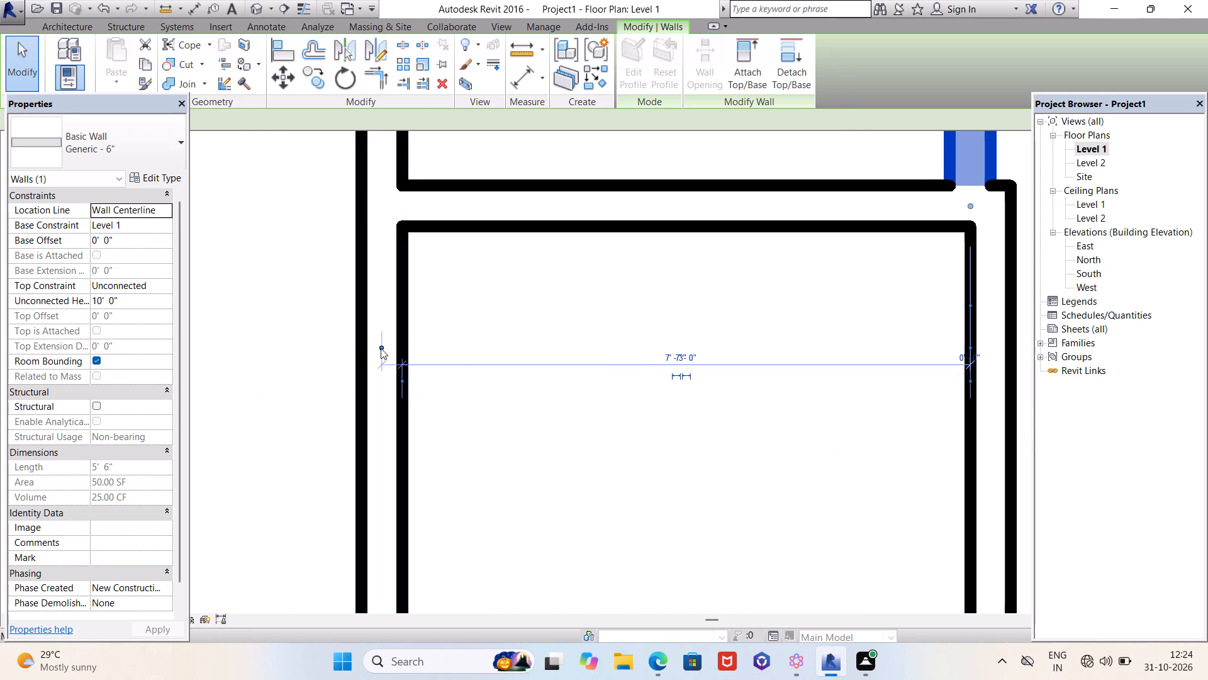
click(381, 348)
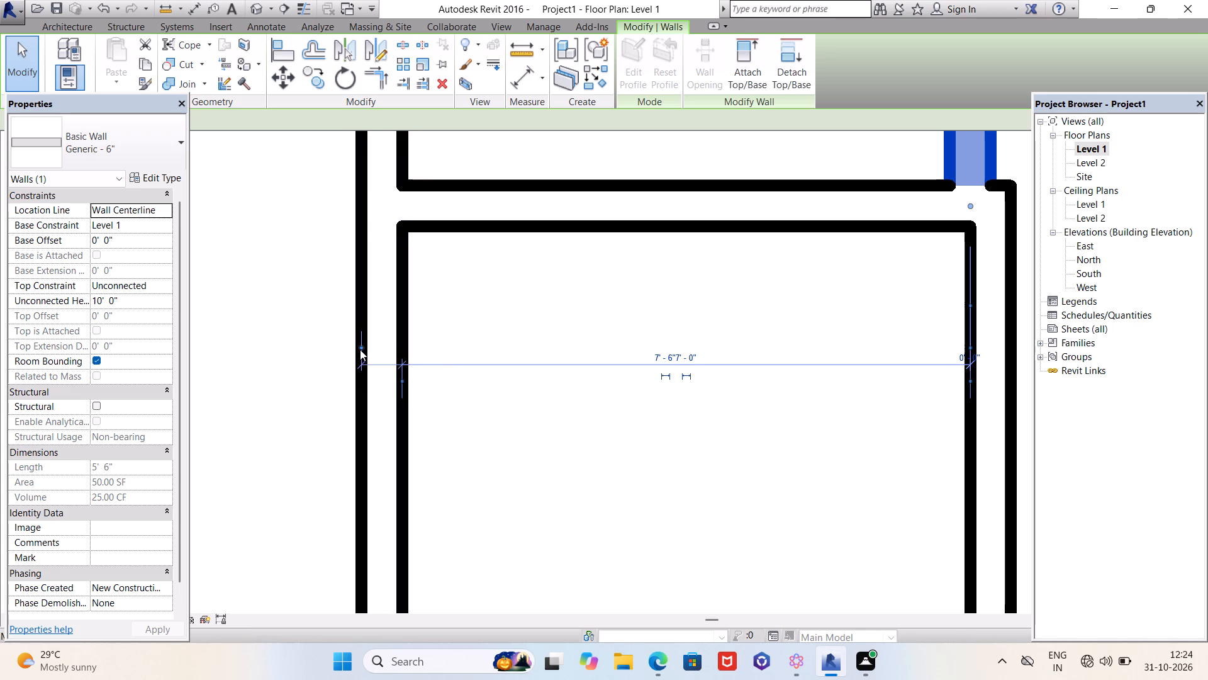
click(361, 349)
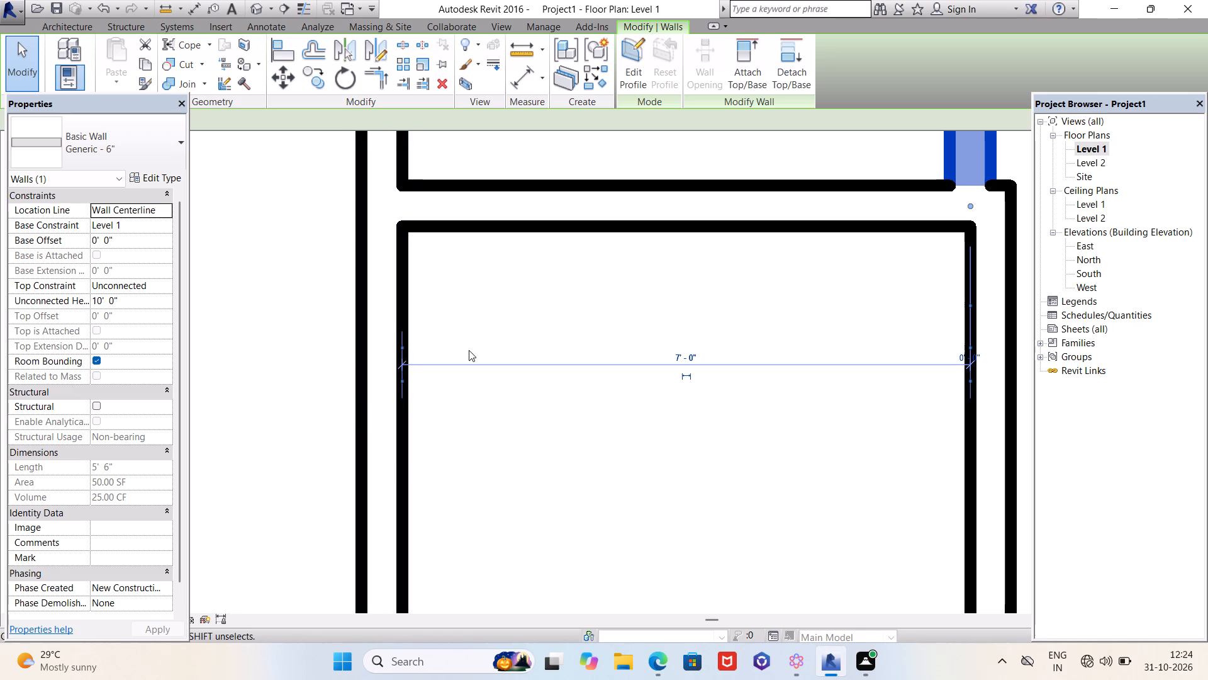
scroll(432, 341, down, 1)
scroll(681, 361, down, 3)
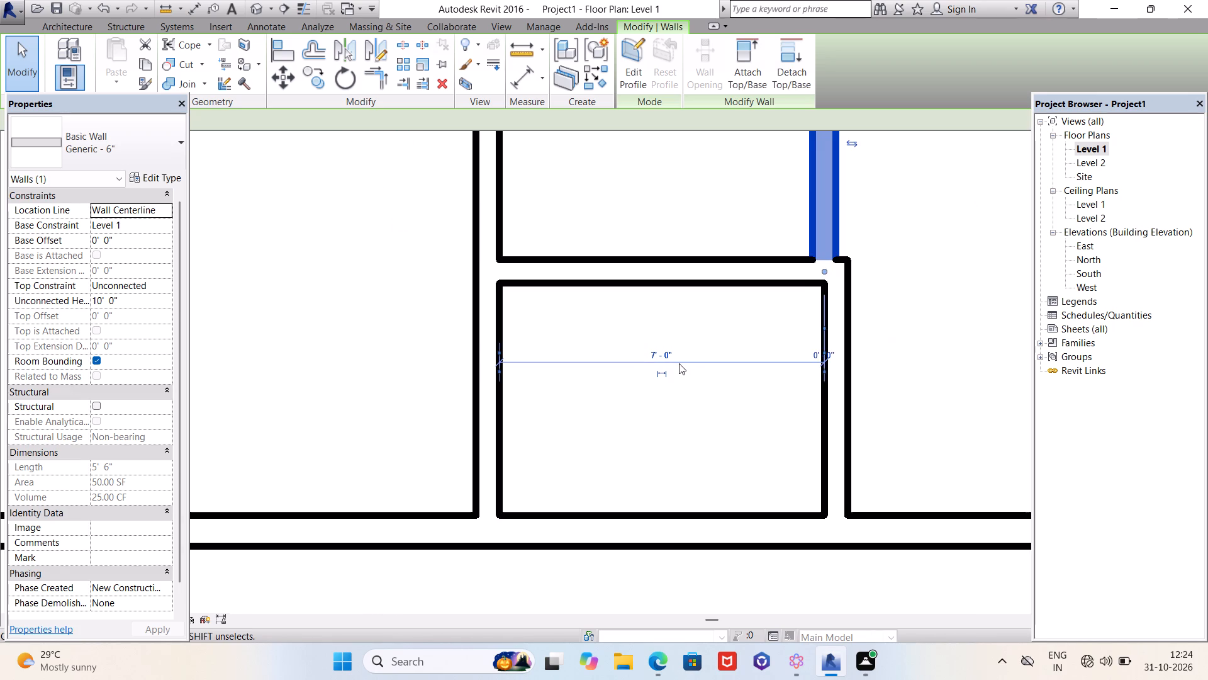
scroll(679, 363, down, 5)
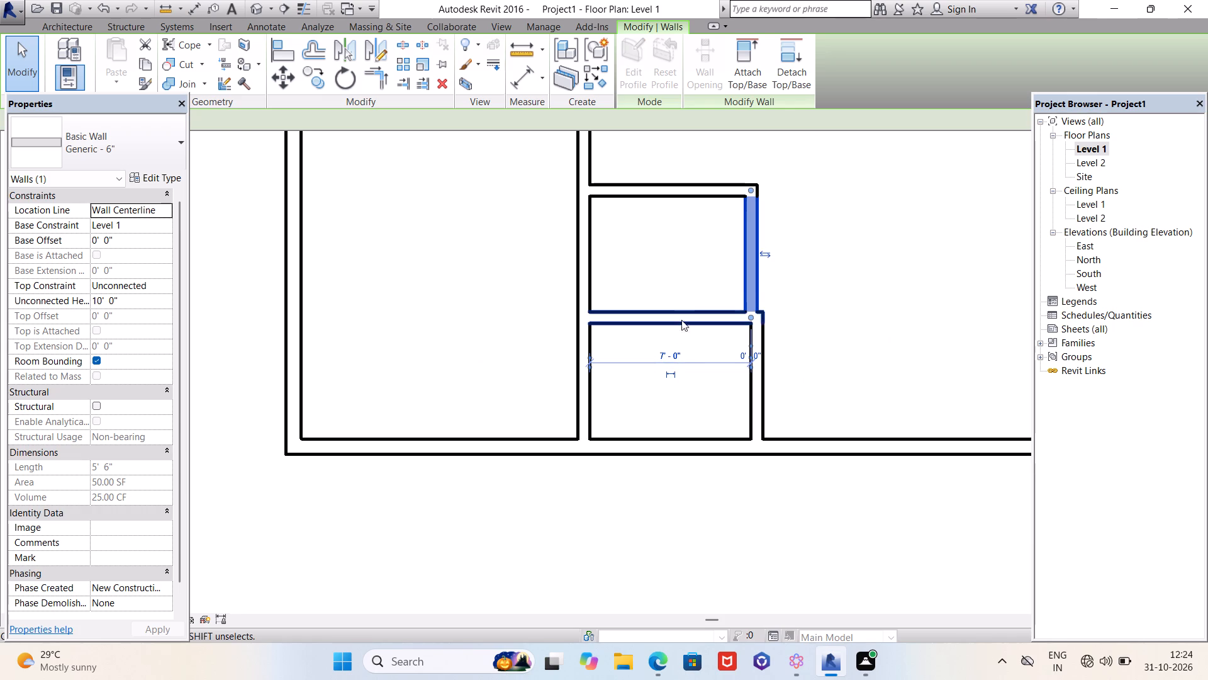
Check the partition's distance to the lower small room's east wall by shifting the temporary dimension's reference to the partition's east face.
click(586, 232)
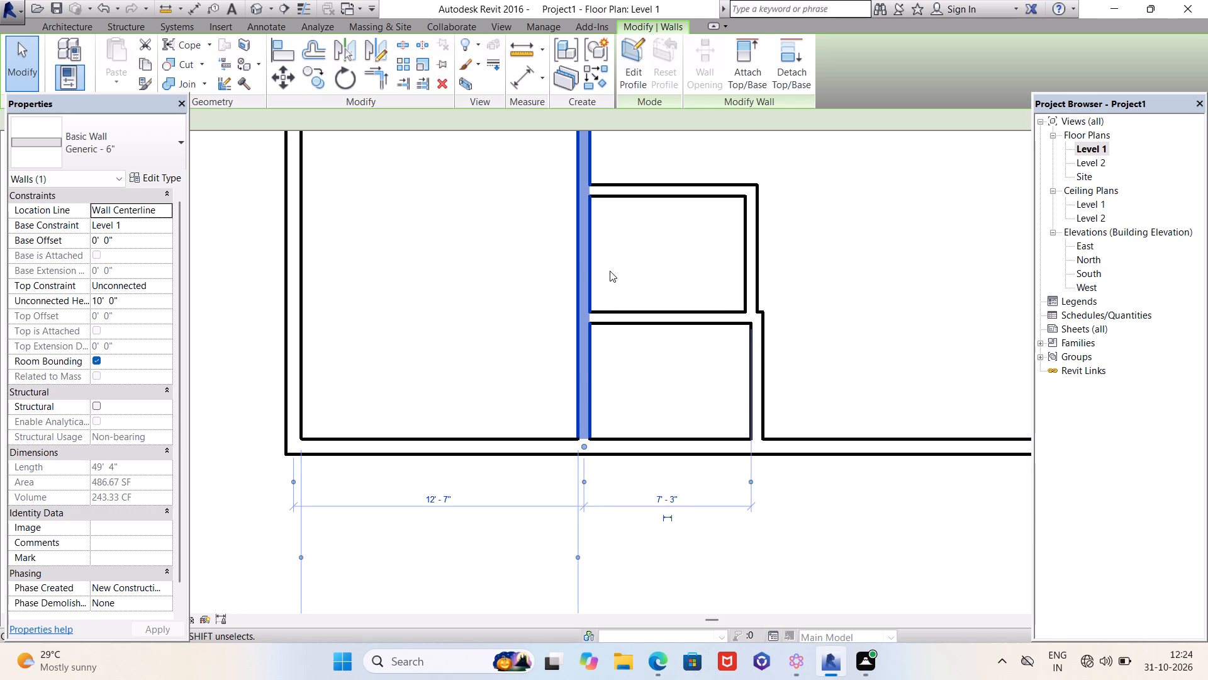
scroll(577, 426, up, 6)
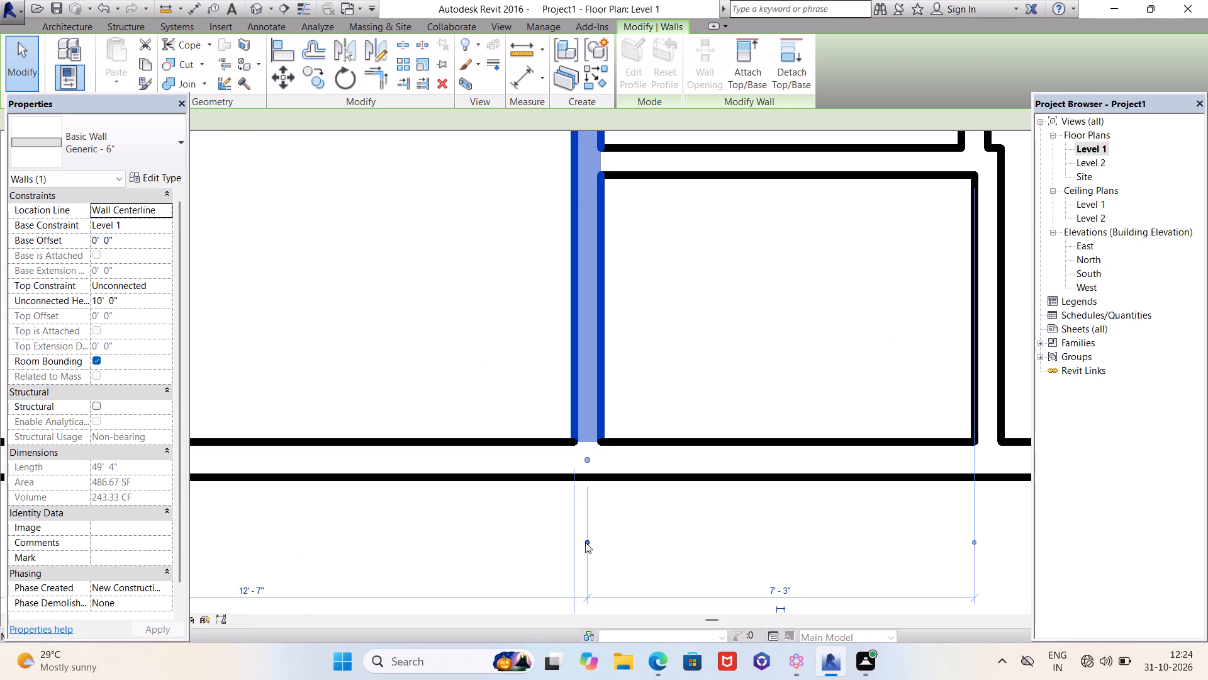
click(585, 542)
click(571, 542)
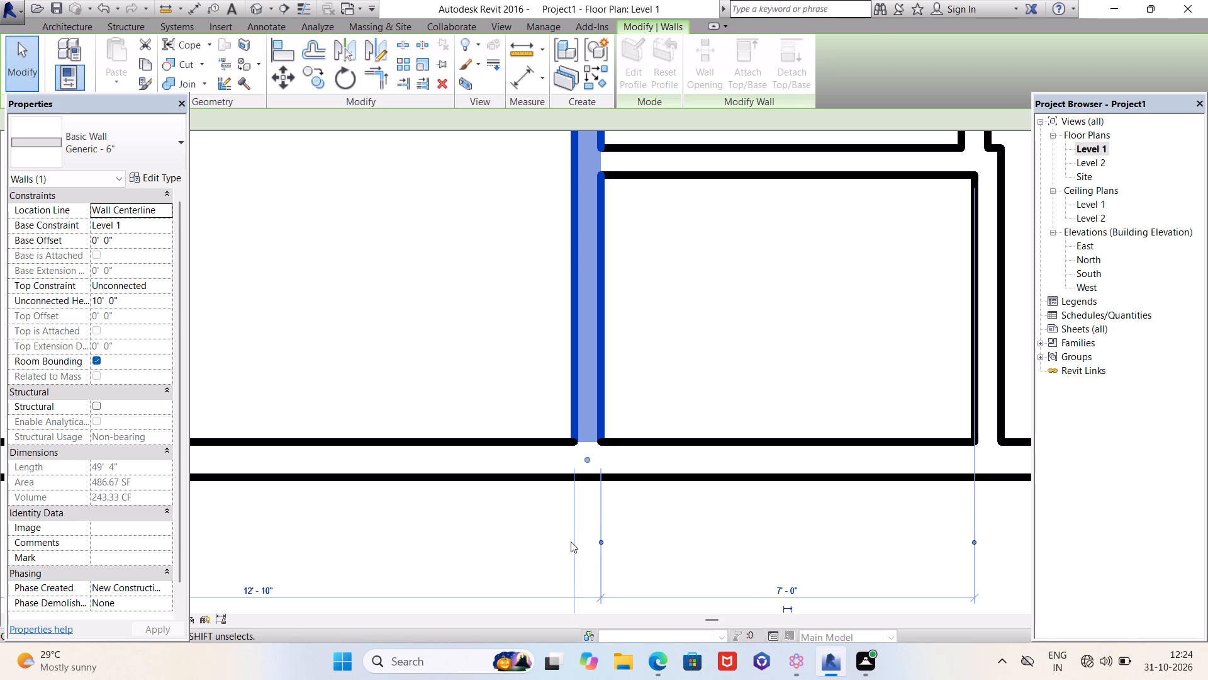
scroll(391, 47, down, 3)
scroll(654, 295, down, 2)
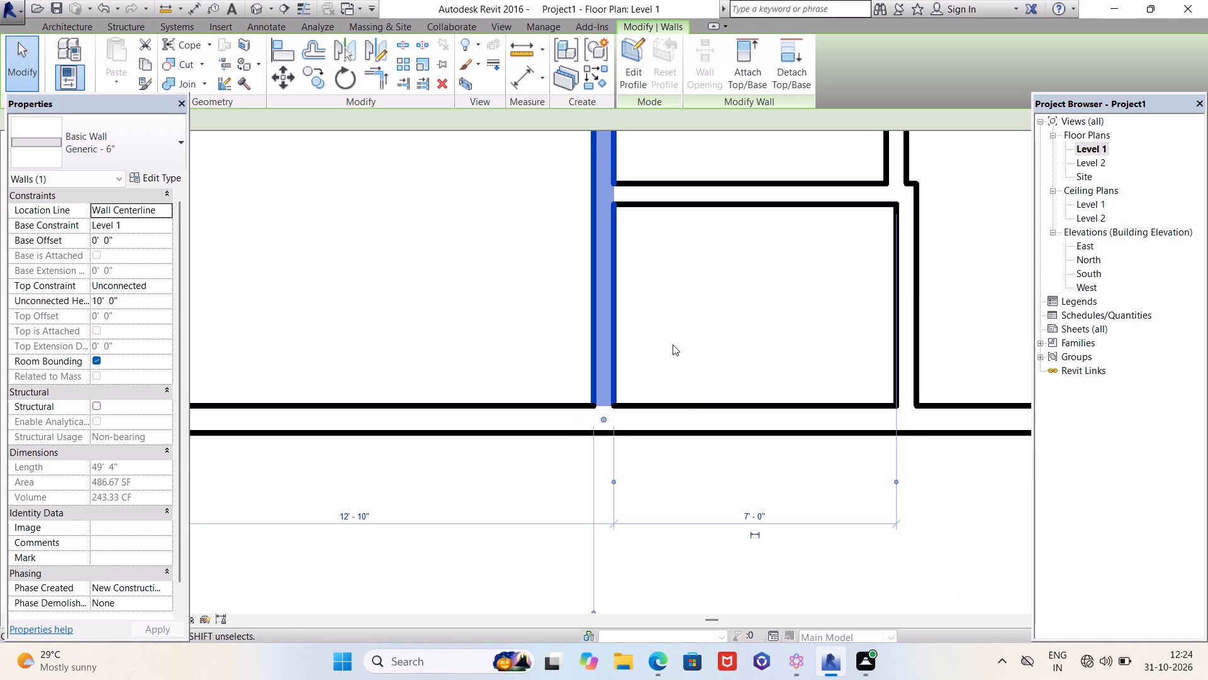
scroll(706, 453, down, 6)
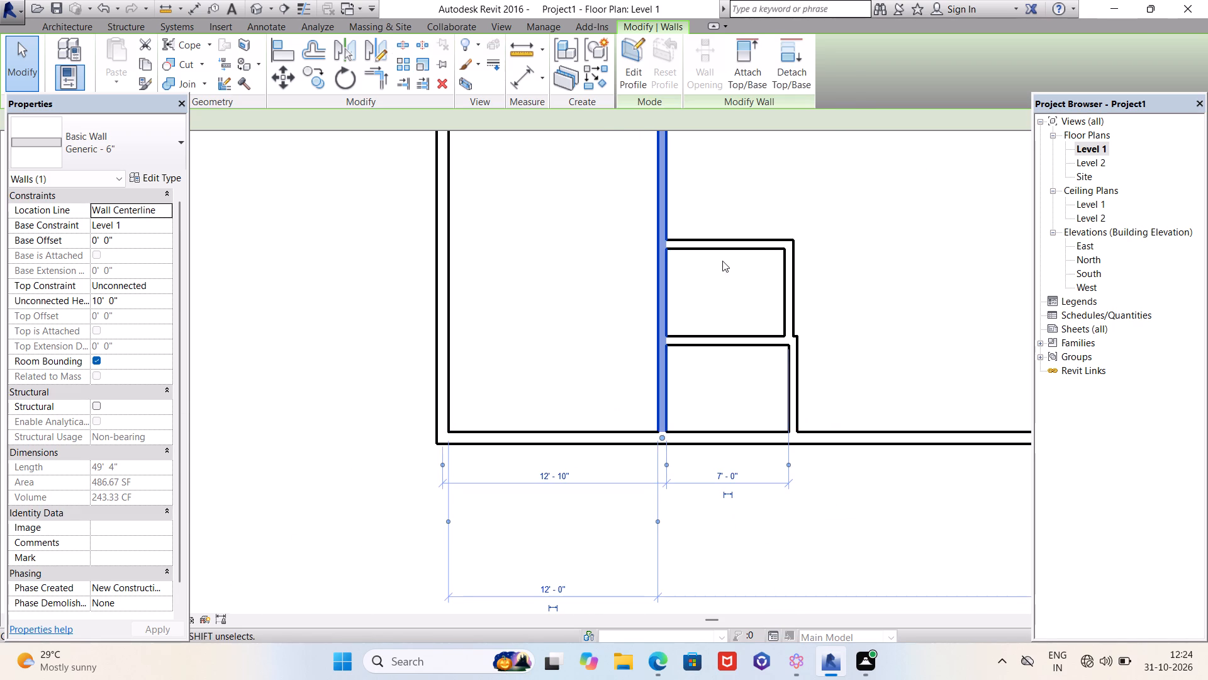
key(Escape)
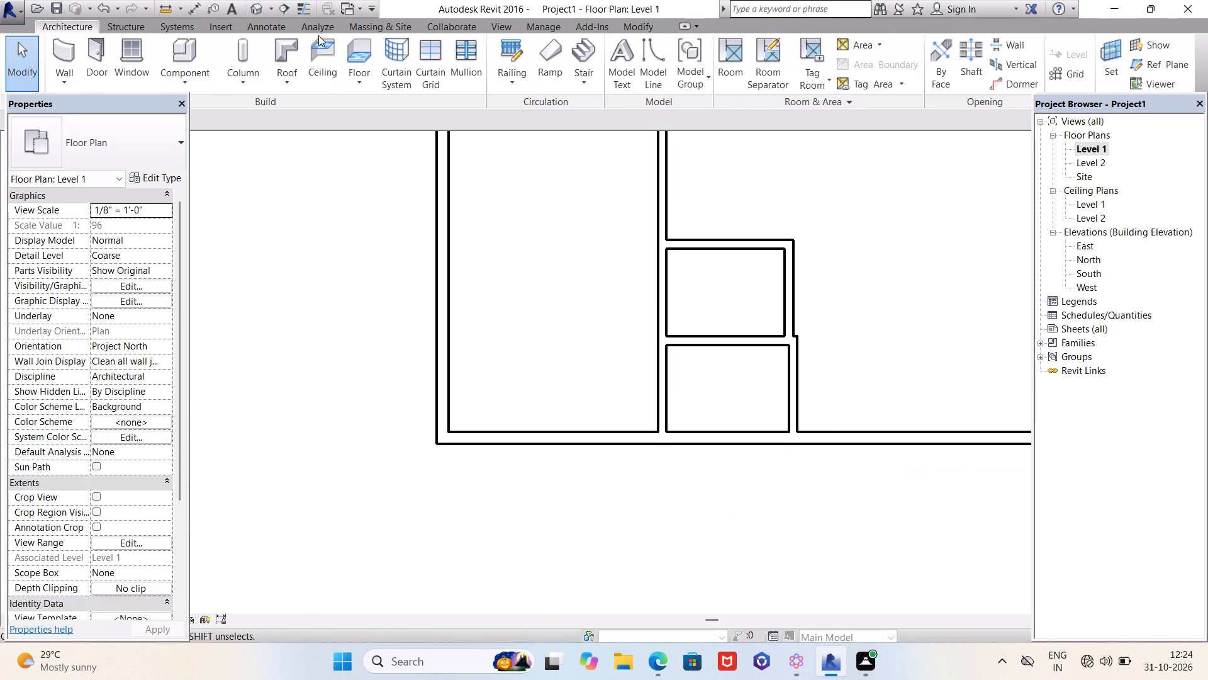
Measure the upper small room's clear width along its north wall, between the two inner corners.
click(637, 30)
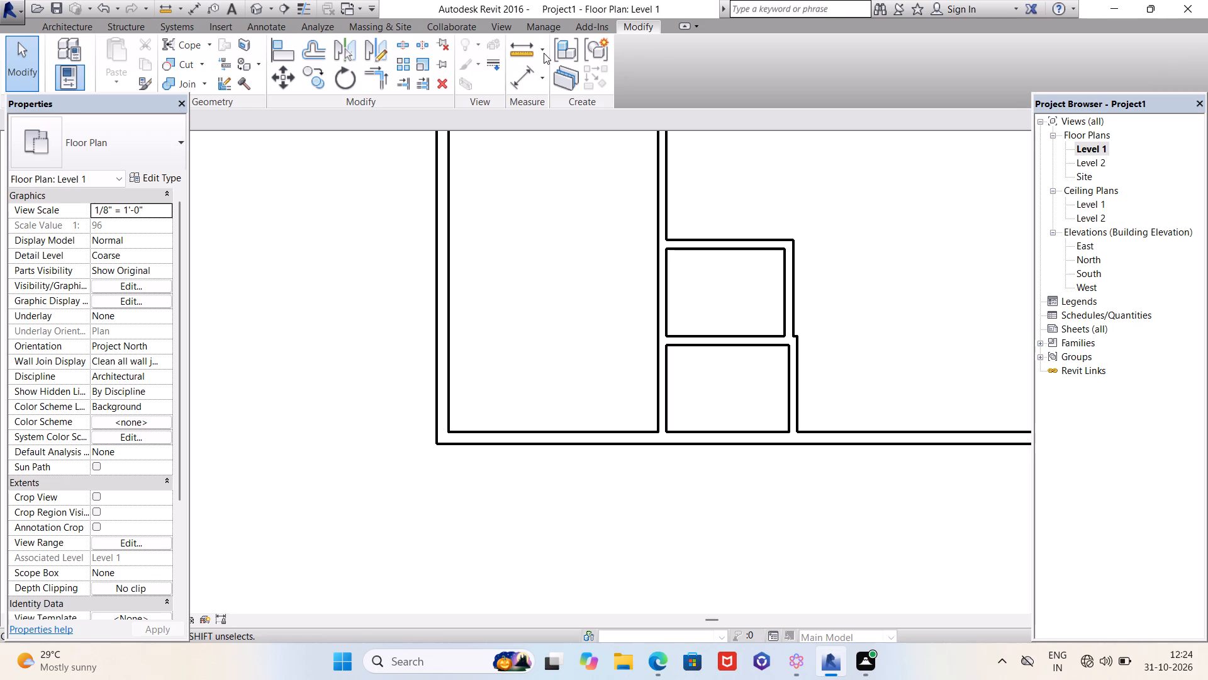
click(530, 52)
scroll(697, 266, up, 4)
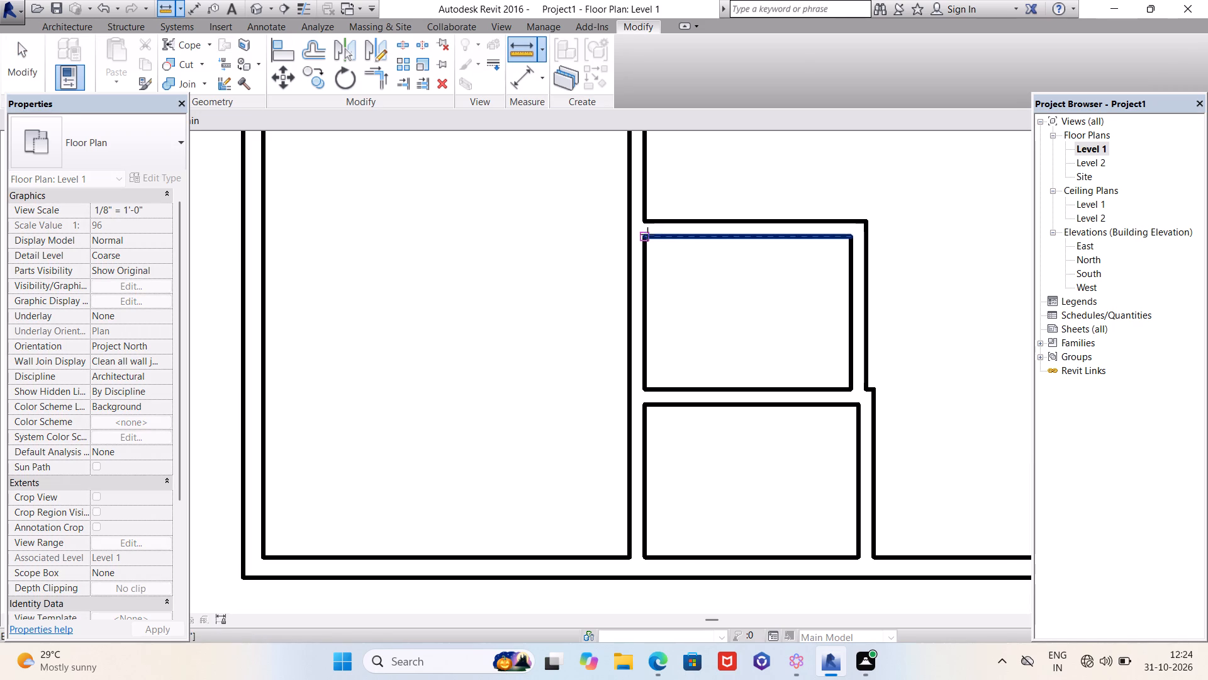
click(646, 238)
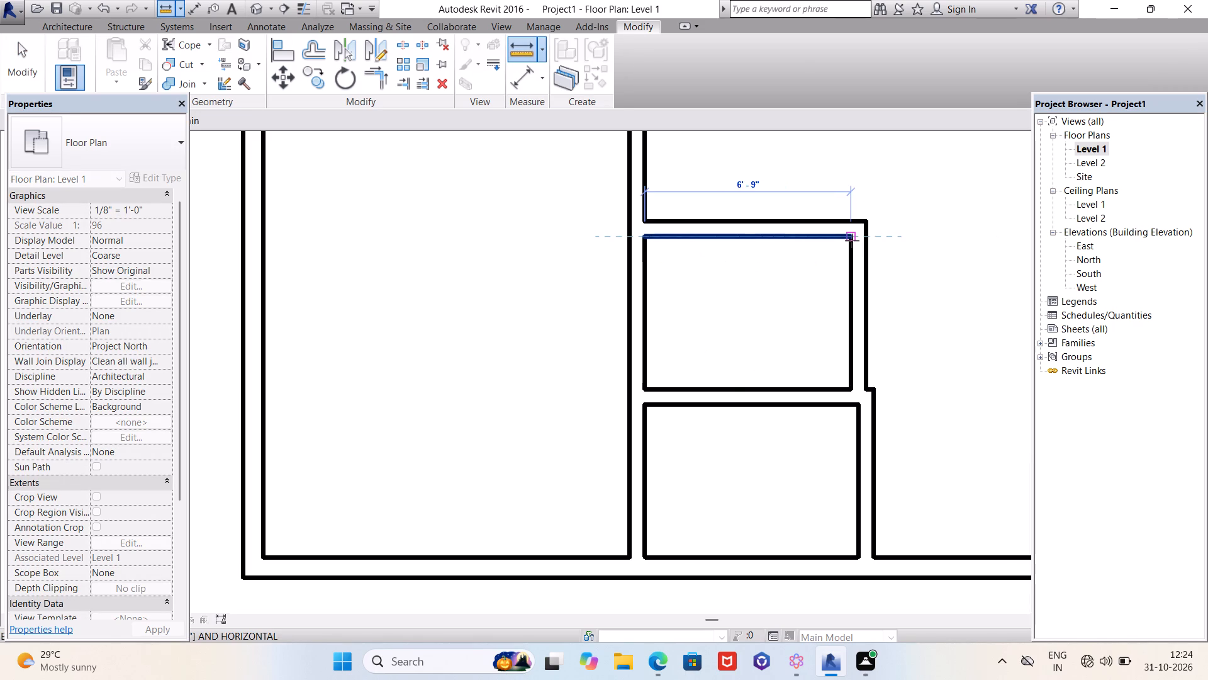
click(852, 241)
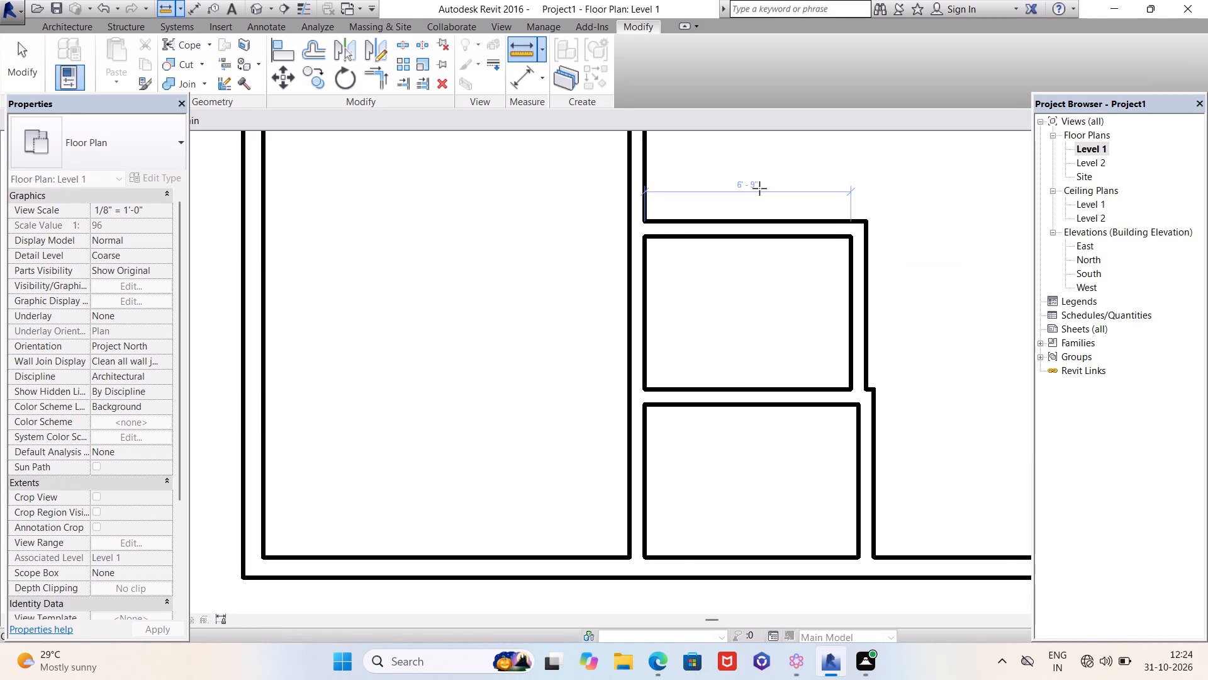
key(Escape)
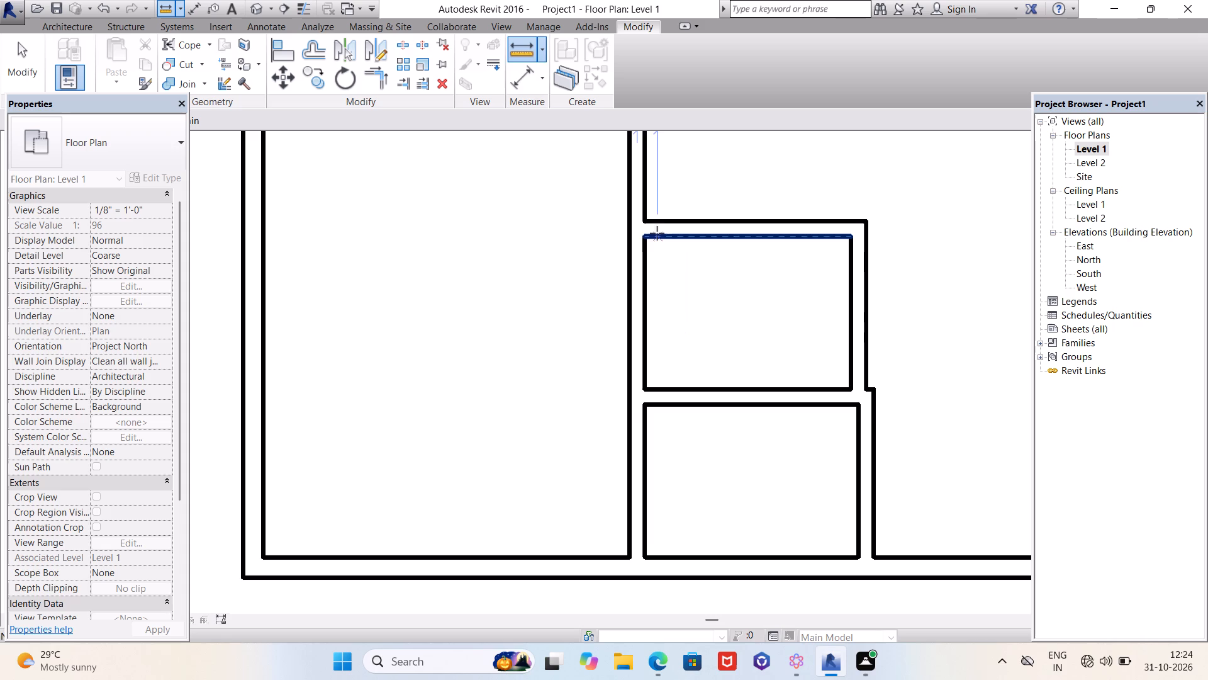
key(Escape)
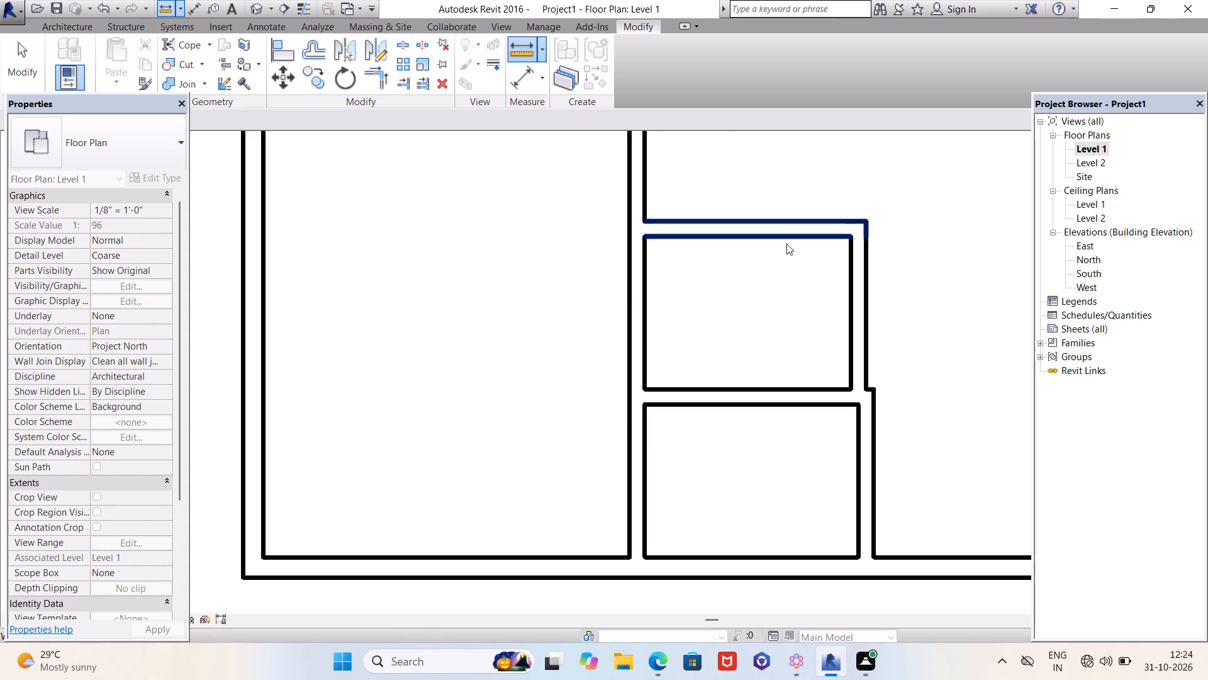
Examine the temporary dimensions of the upper small room's east and north walls to compare its position with the lower room.
click(851, 288)
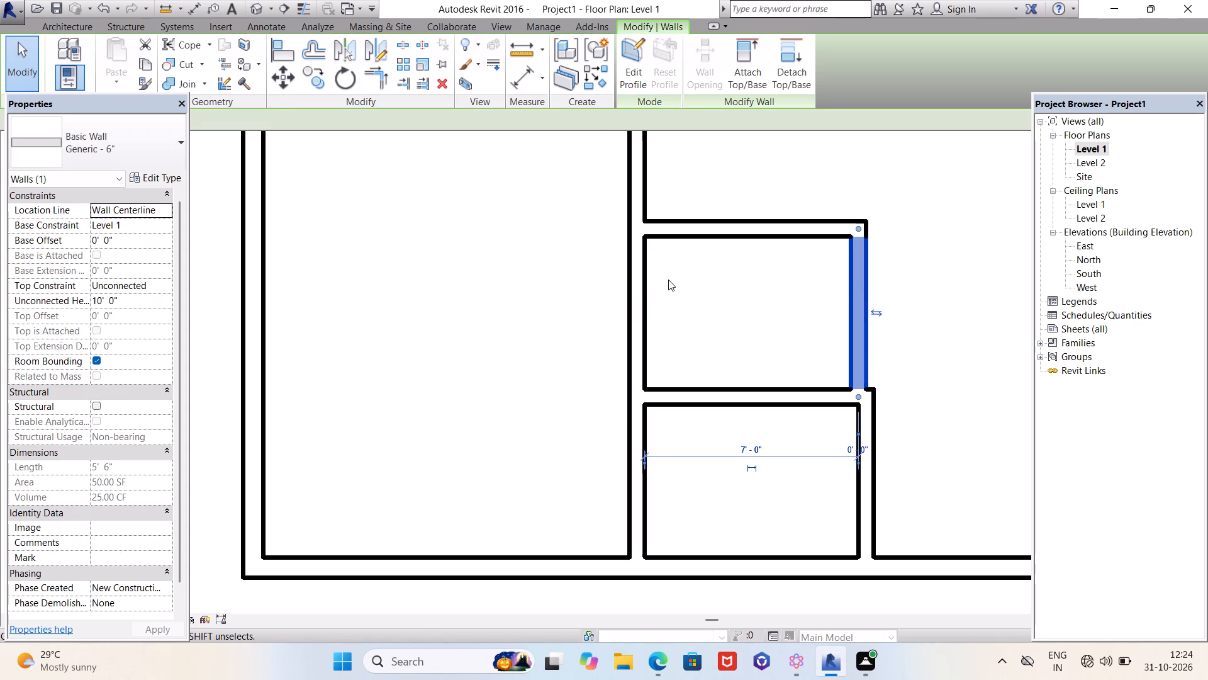
click(781, 238)
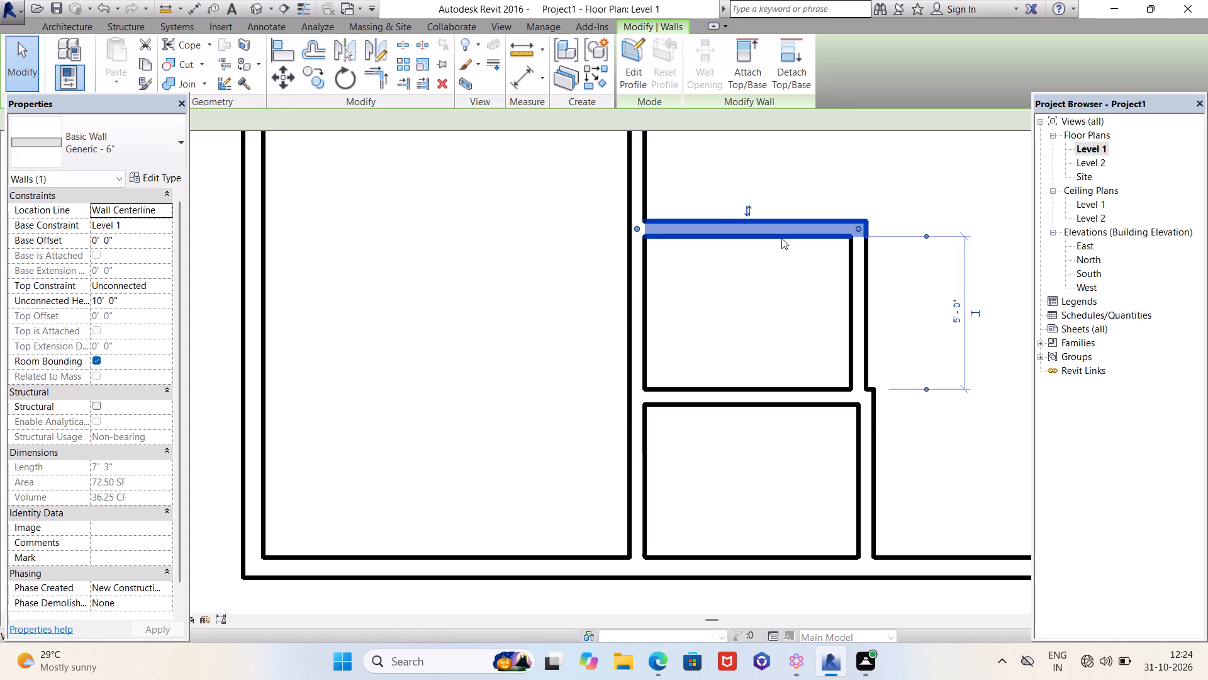
scroll(651, 303, down, 3)
scroll(861, 269, up, 5)
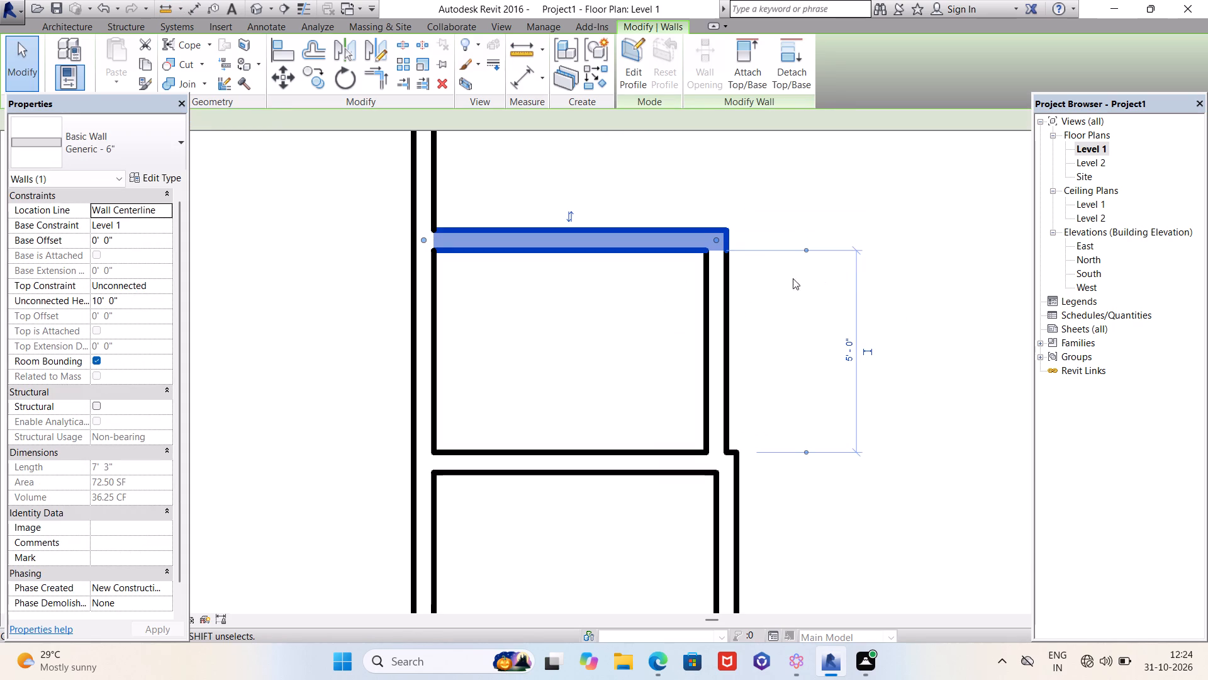
scroll(814, 333, down, 2)
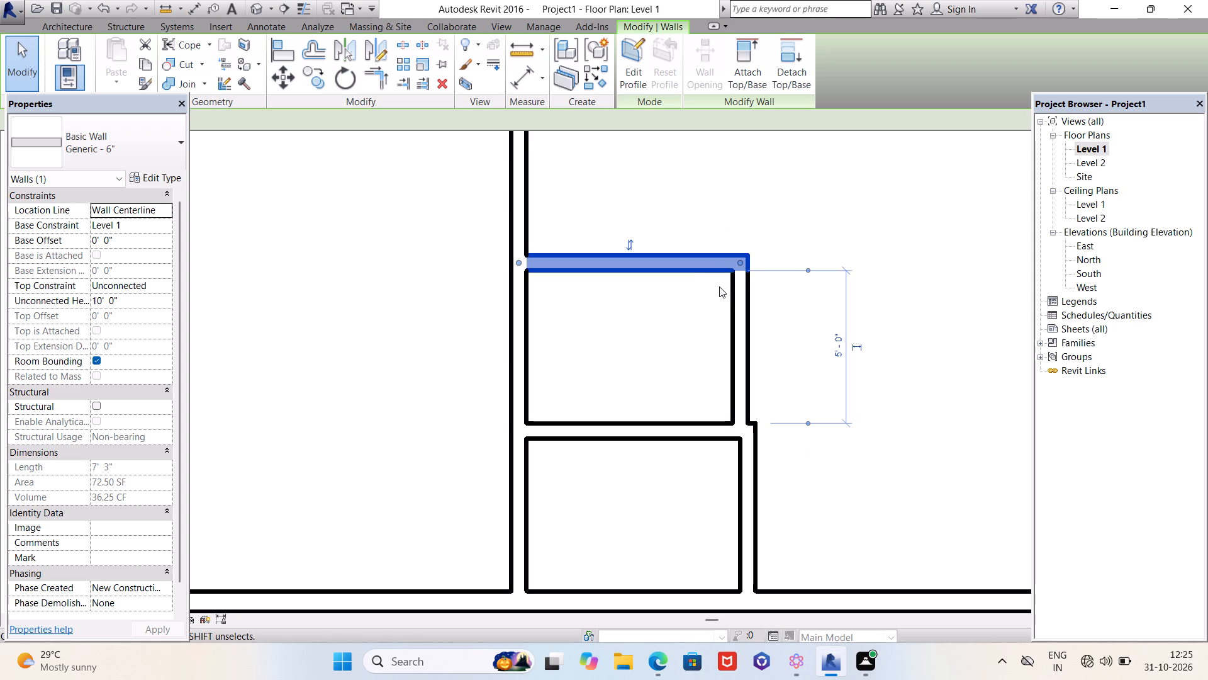
scroll(720, 283, up, 4)
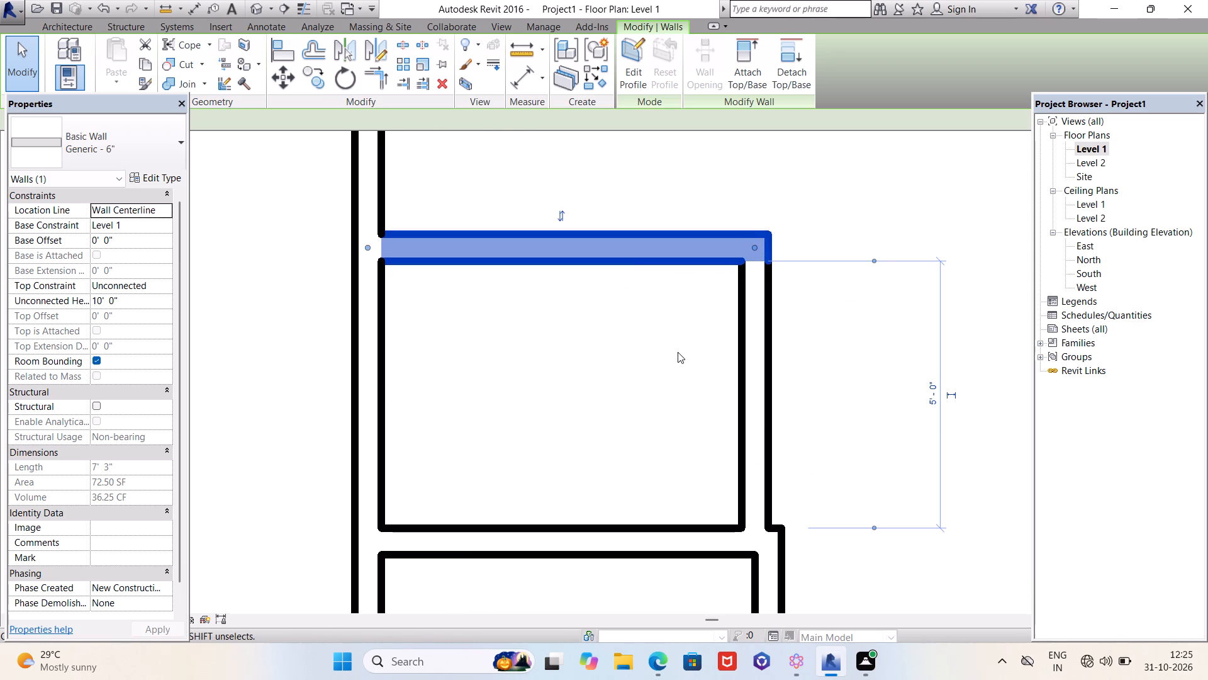
key(Escape)
click(744, 309)
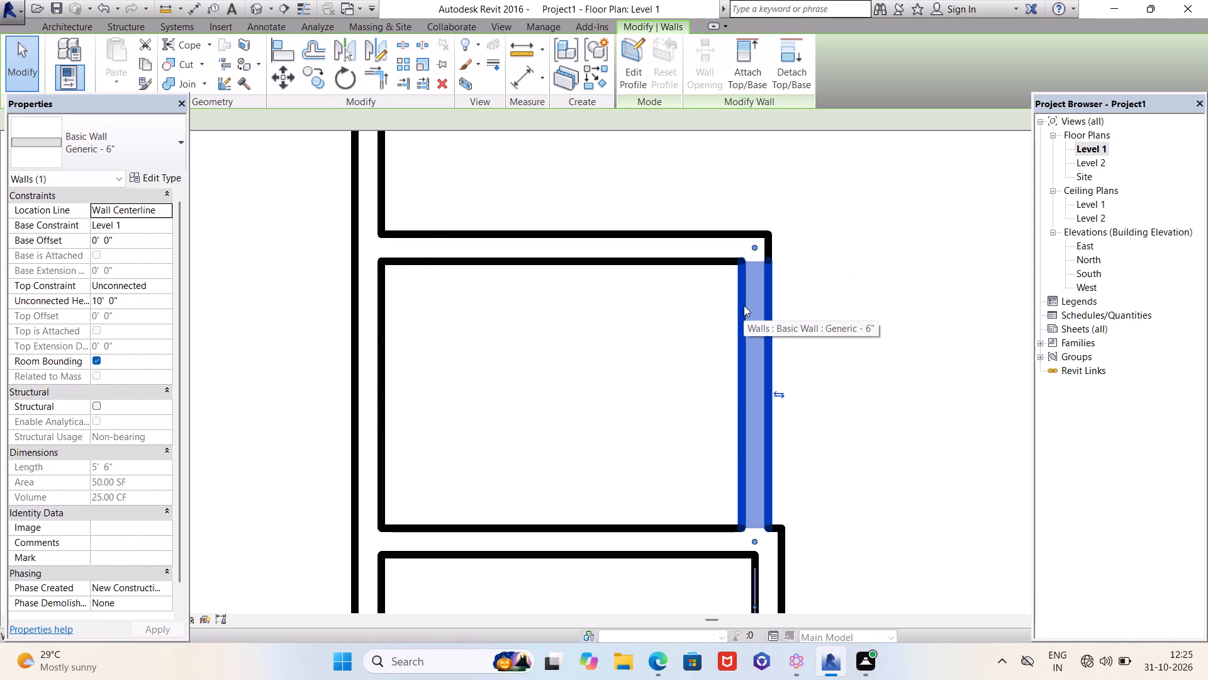
scroll(630, 280, down, 2)
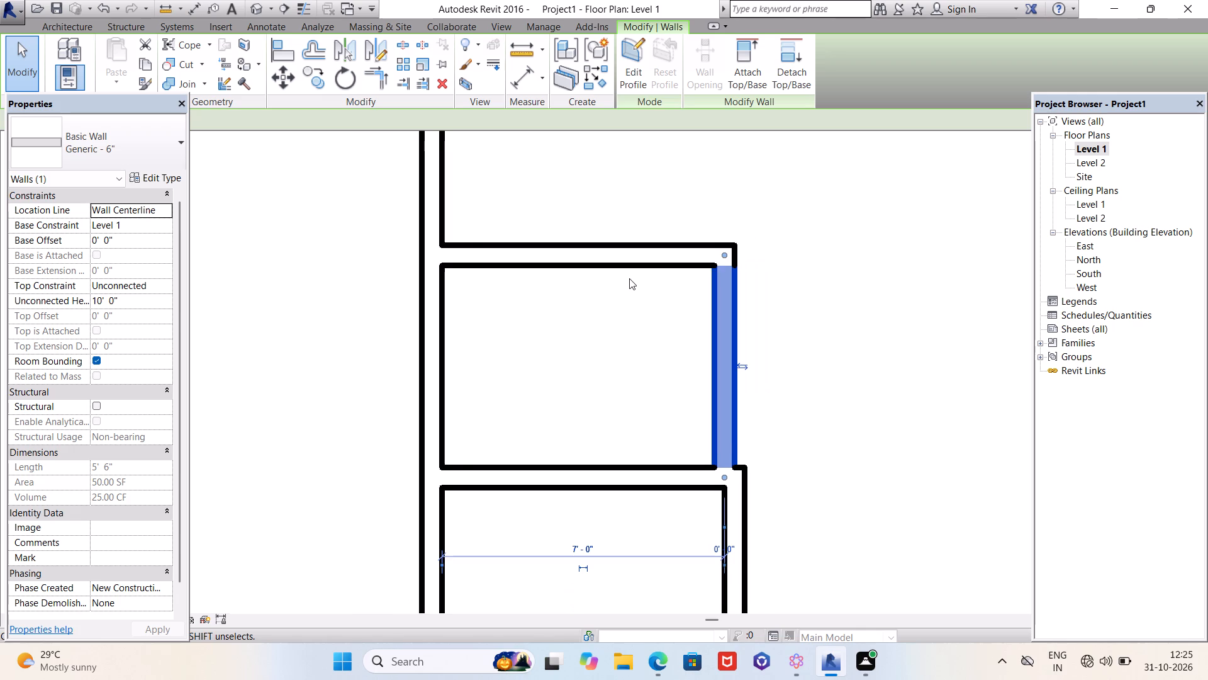
scroll(629, 278, down, 1)
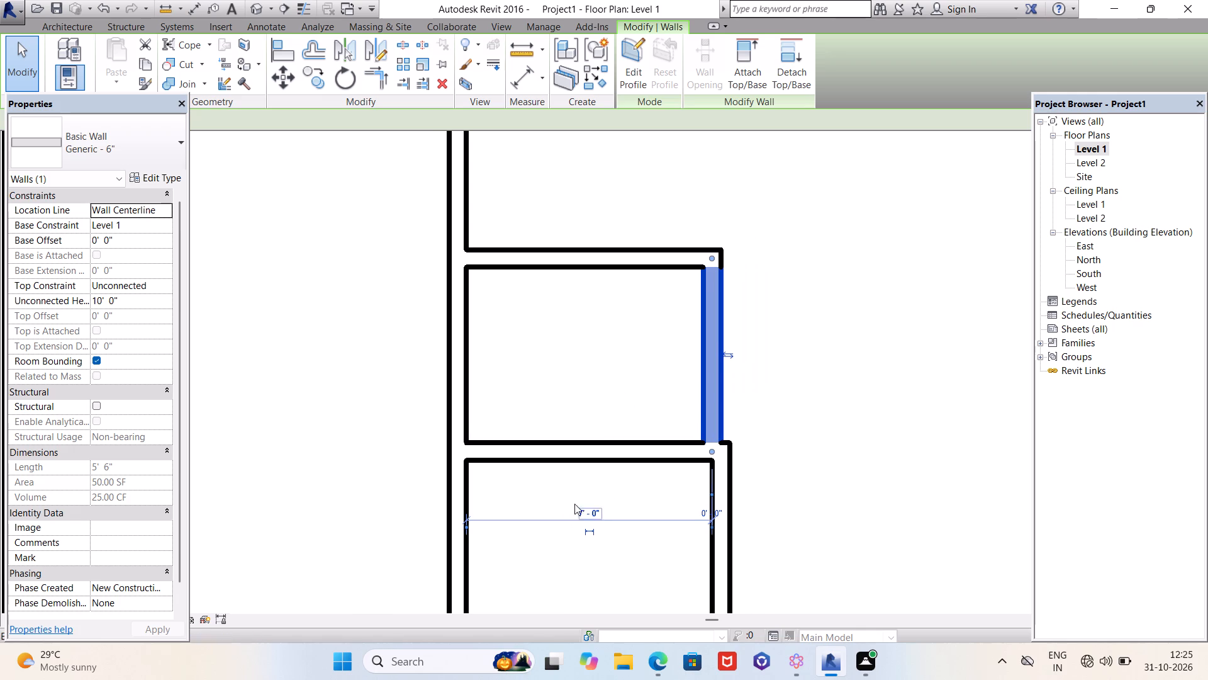
click(645, 261)
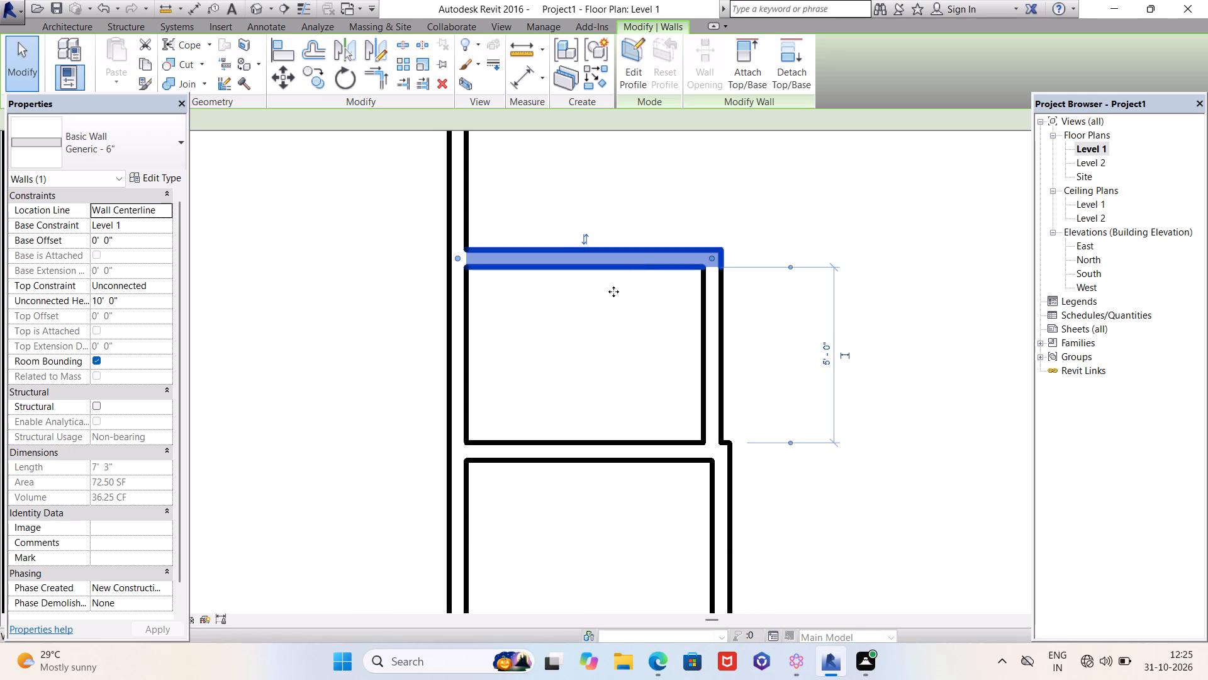
scroll(591, 391, down, 9)
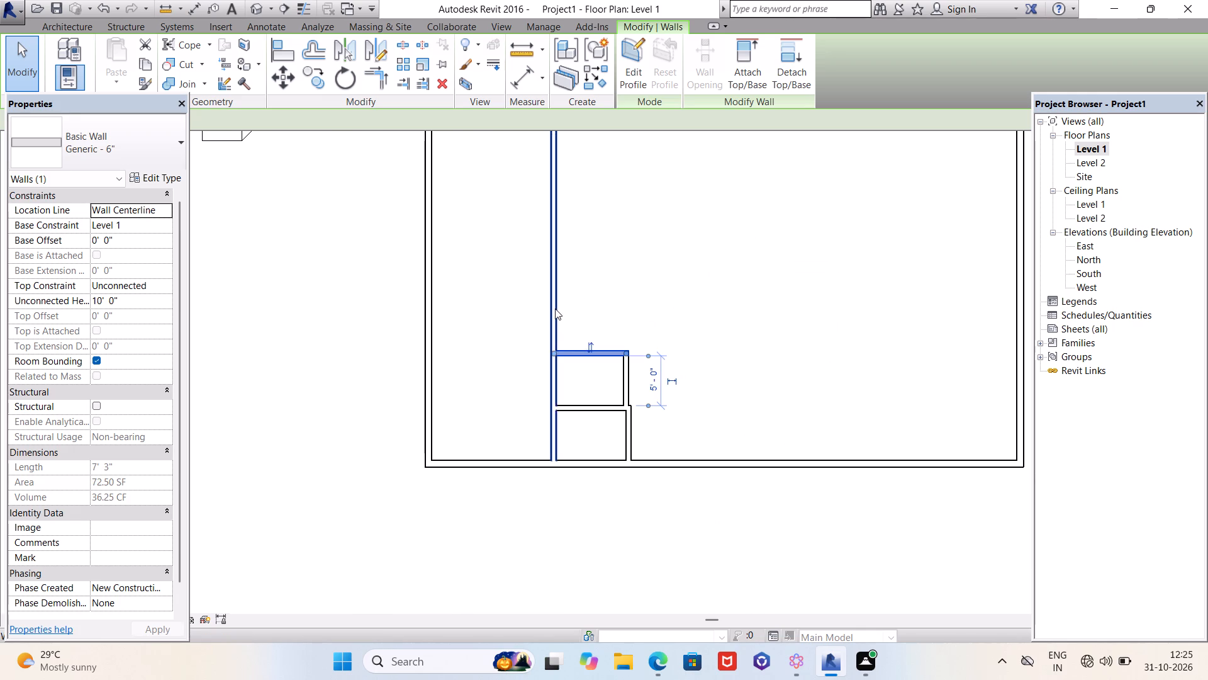
Examine the temporary dimensions of the partition, the enclosure's north wall and the upper small room's north wall.
click(555, 308)
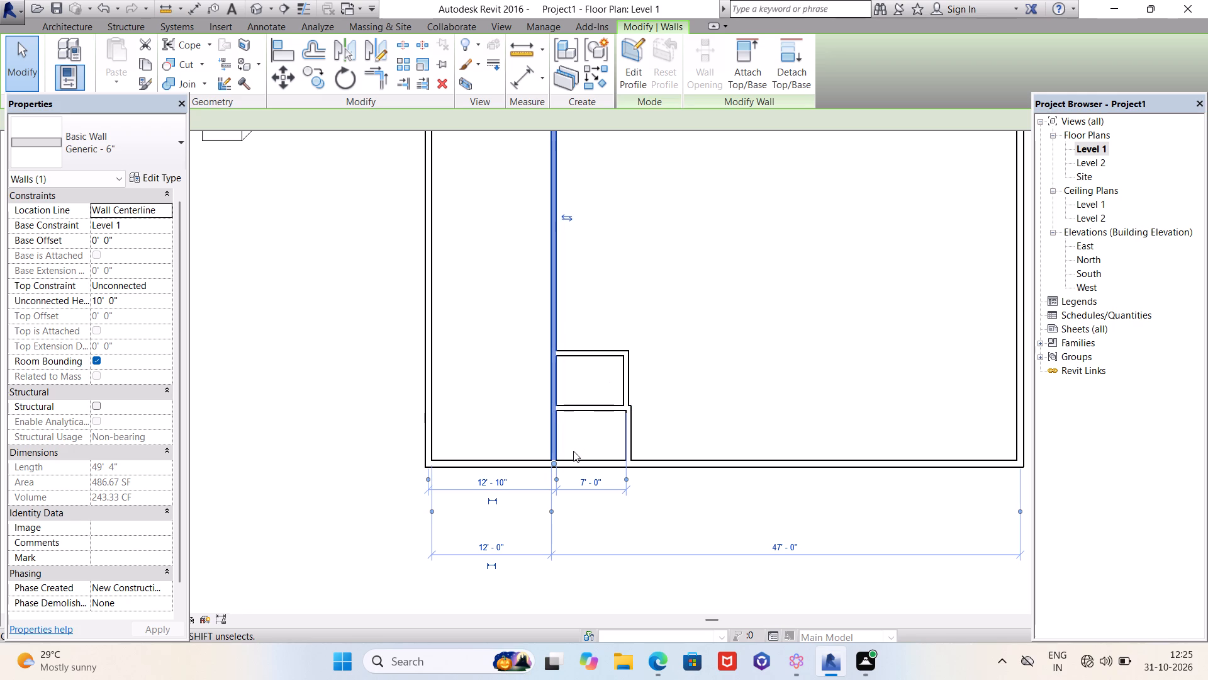
scroll(573, 451, down, 3)
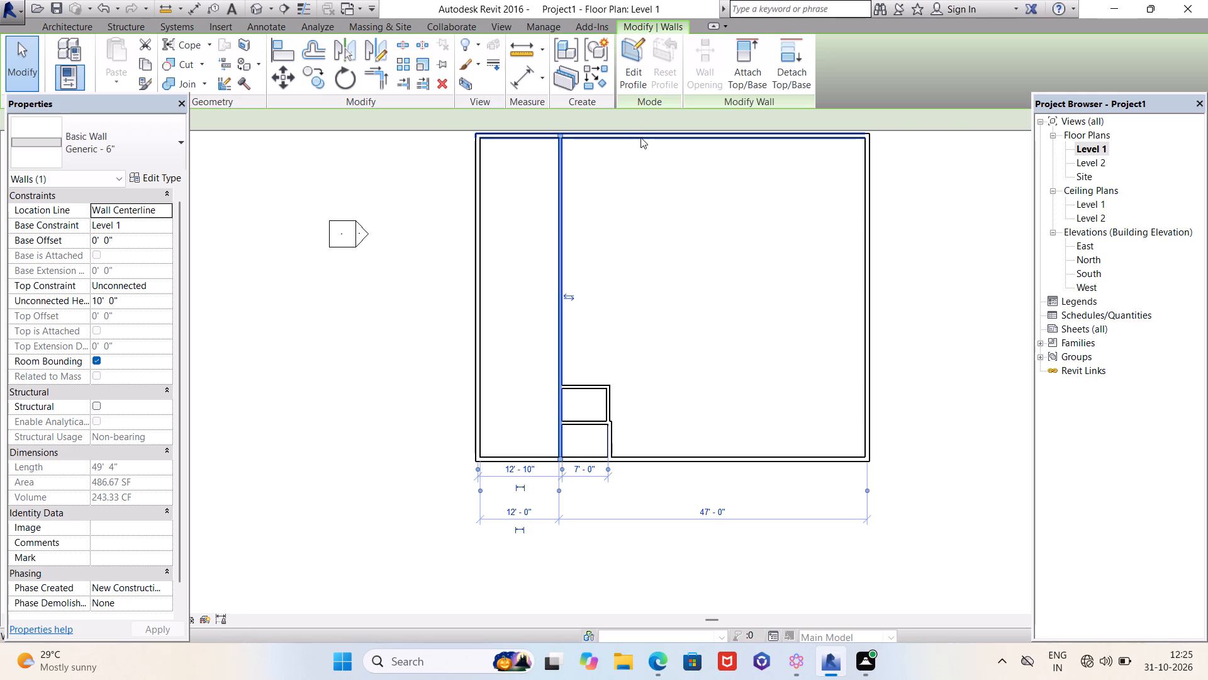
click(640, 137)
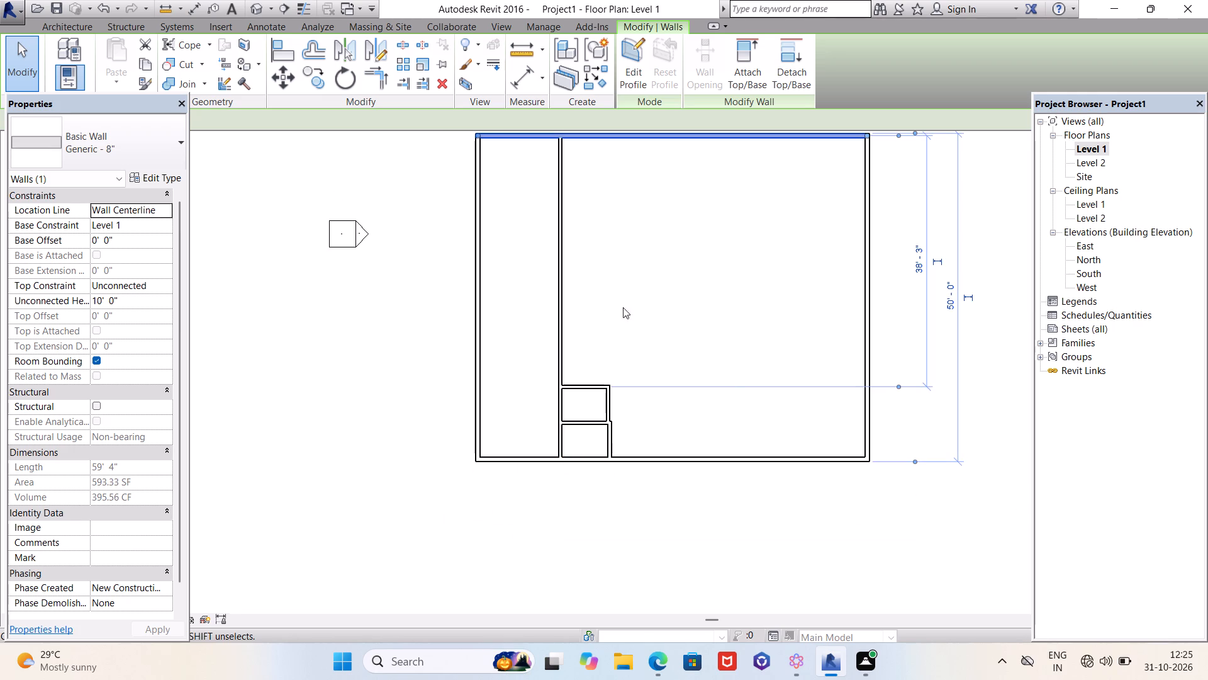
scroll(601, 362, down, 2)
scroll(586, 366, up, 5)
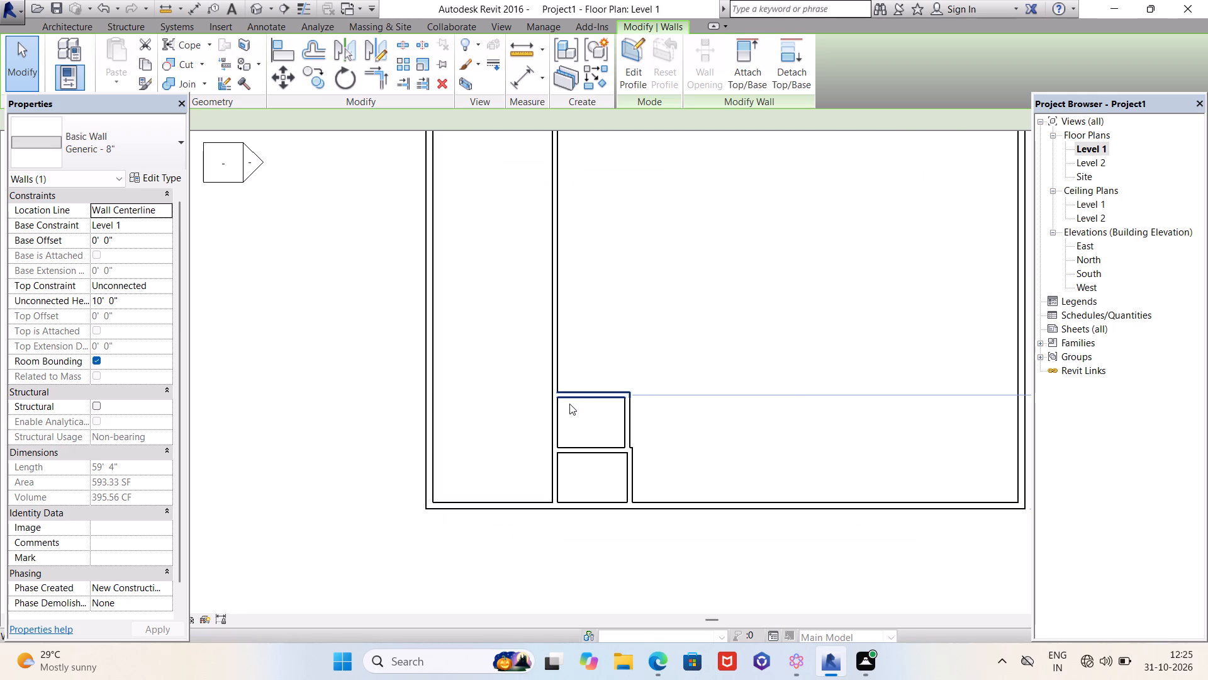
click(576, 393)
scroll(560, 424, up, 6)
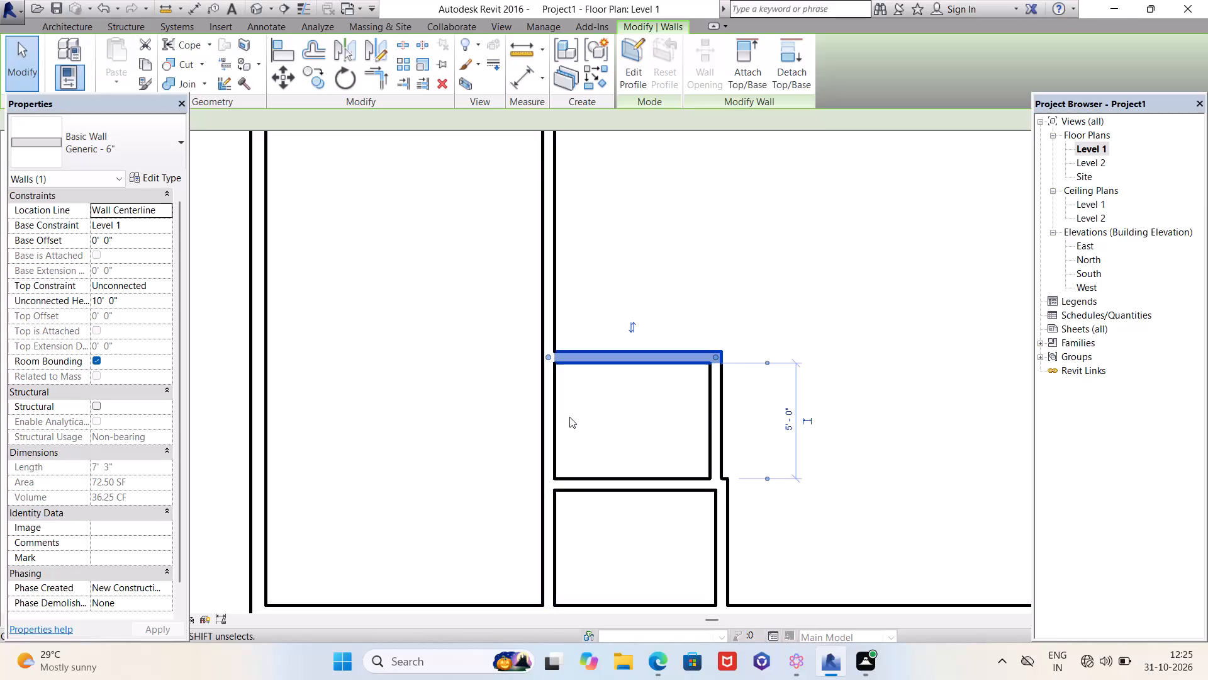
Check the upper small room's clear north–south depth between wall faces, and the temporary dimensions of its east wall and the long partition.
click(553, 423)
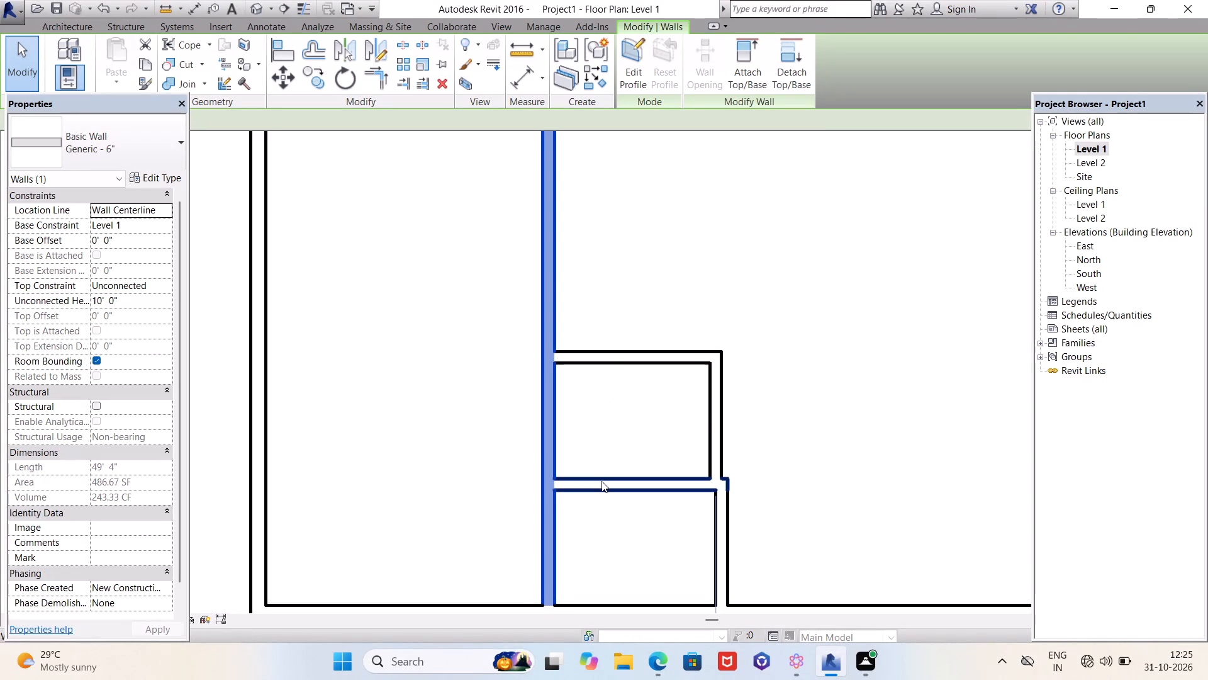
click(601, 481)
scroll(625, 336, down, 1)
scroll(712, 415, up, 3)
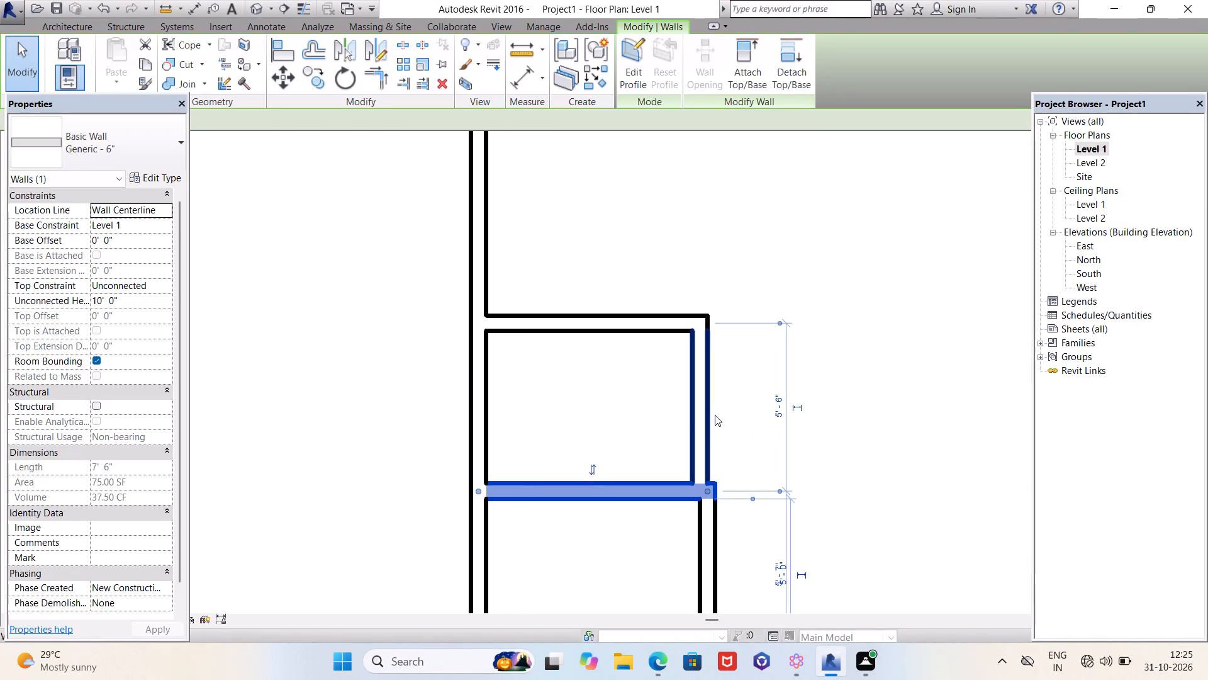
click(782, 325)
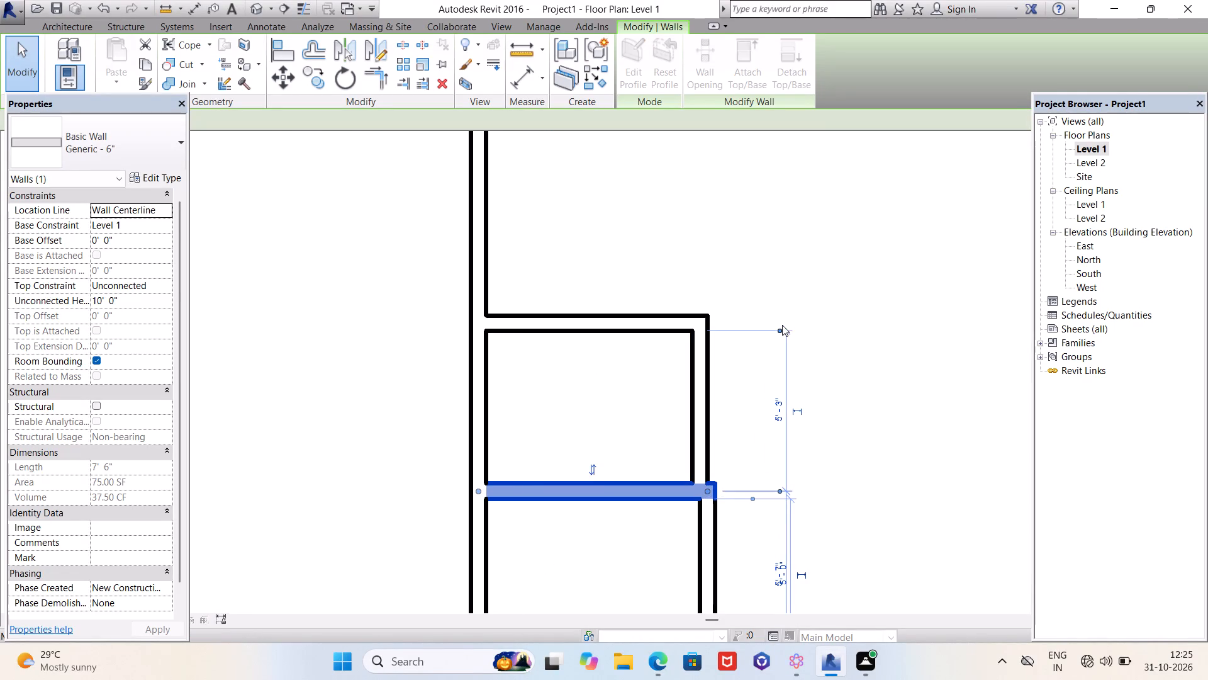
click(779, 490)
click(779, 499)
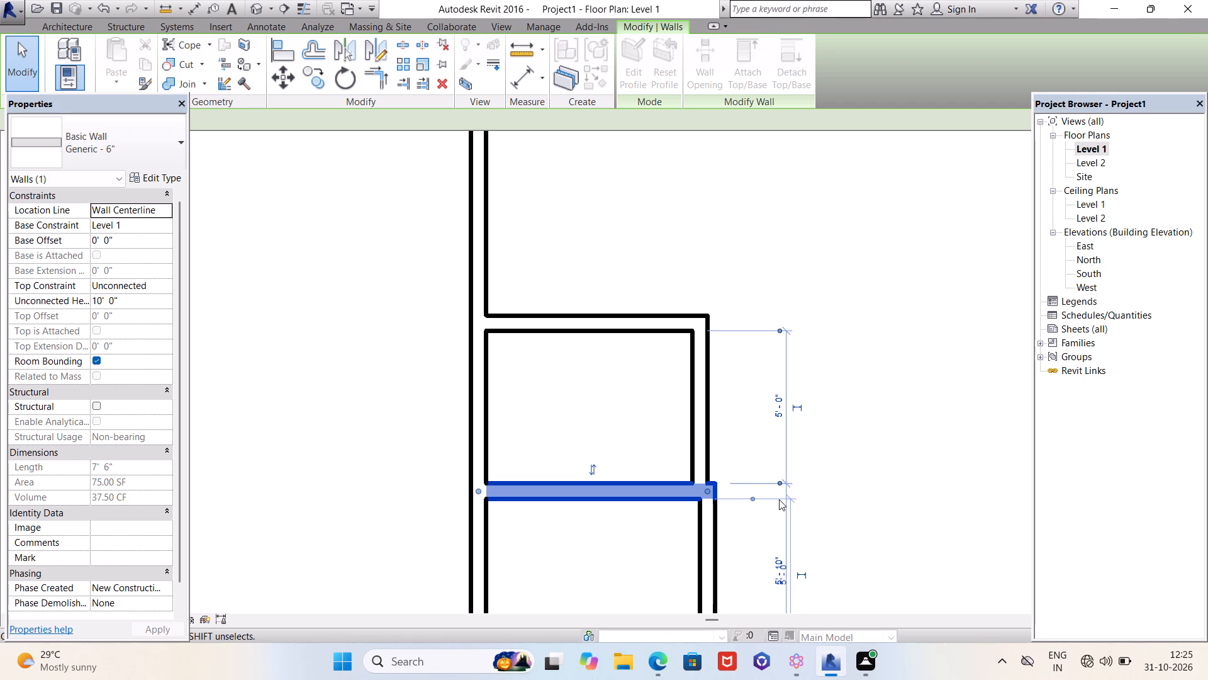
click(694, 429)
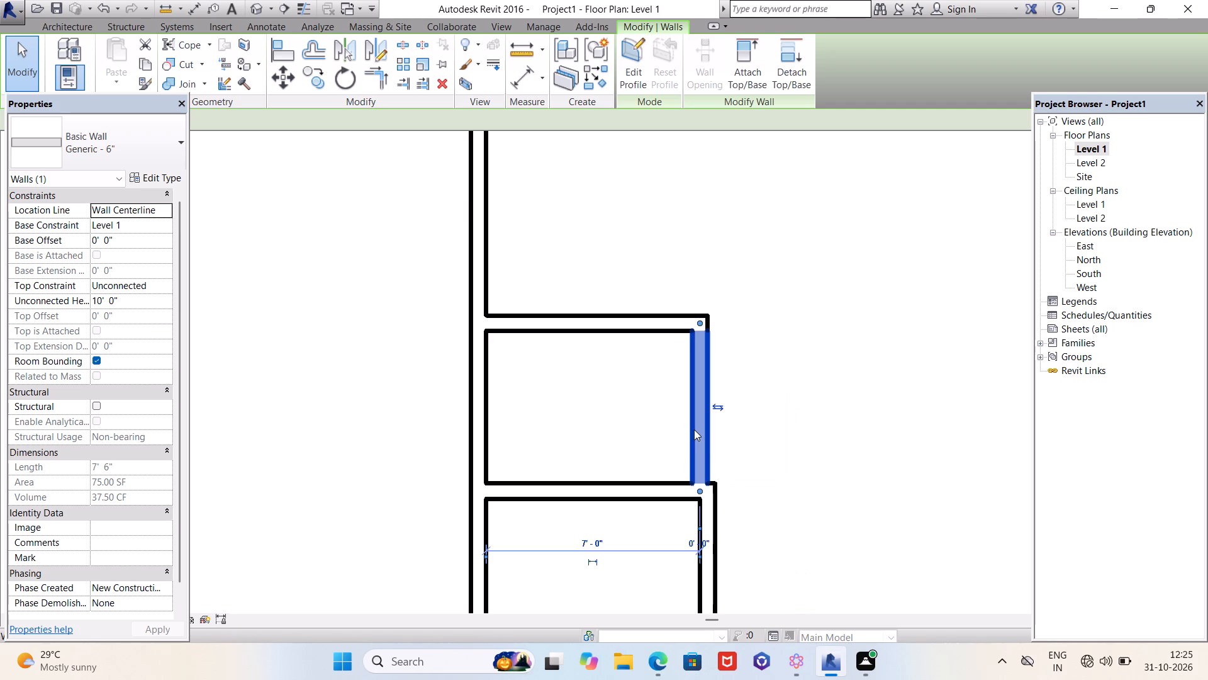
click(482, 413)
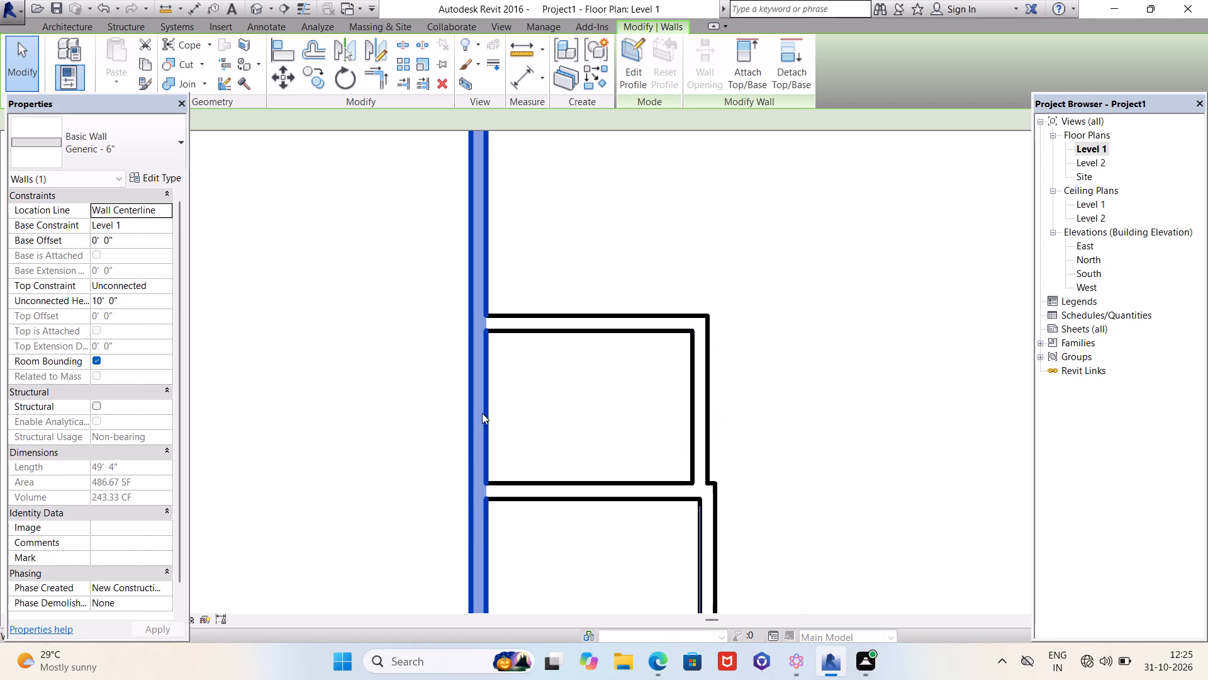
scroll(619, 366, down, 5)
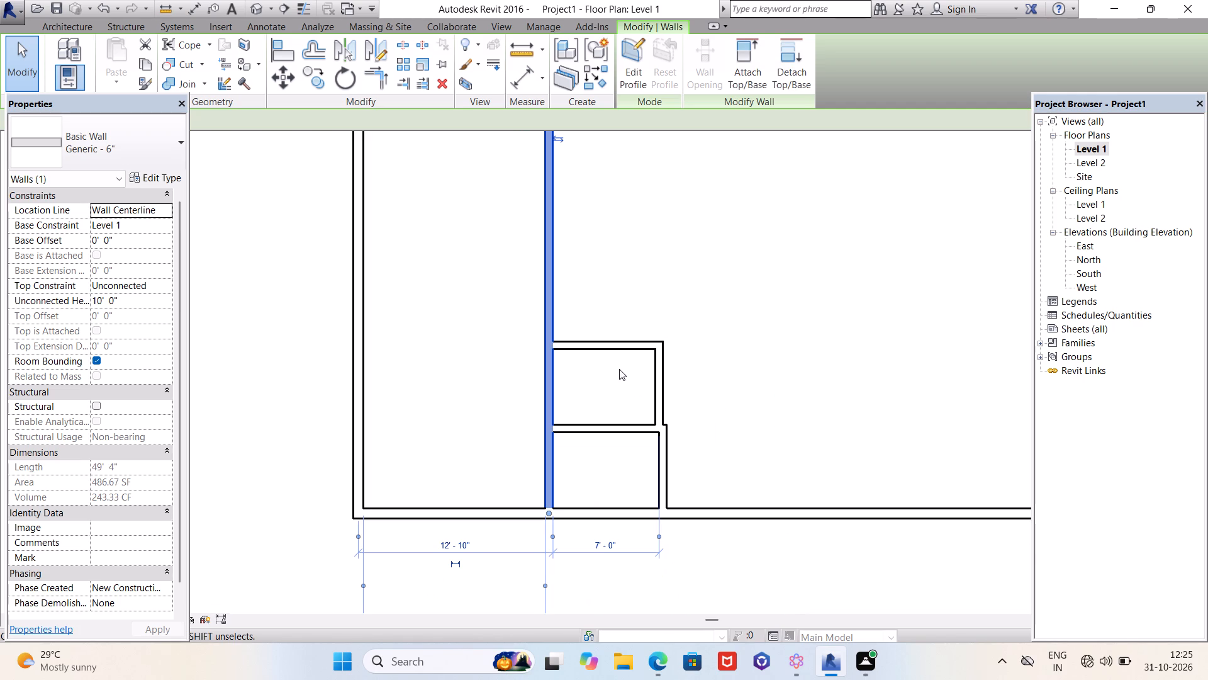
scroll(553, 536, up, 5)
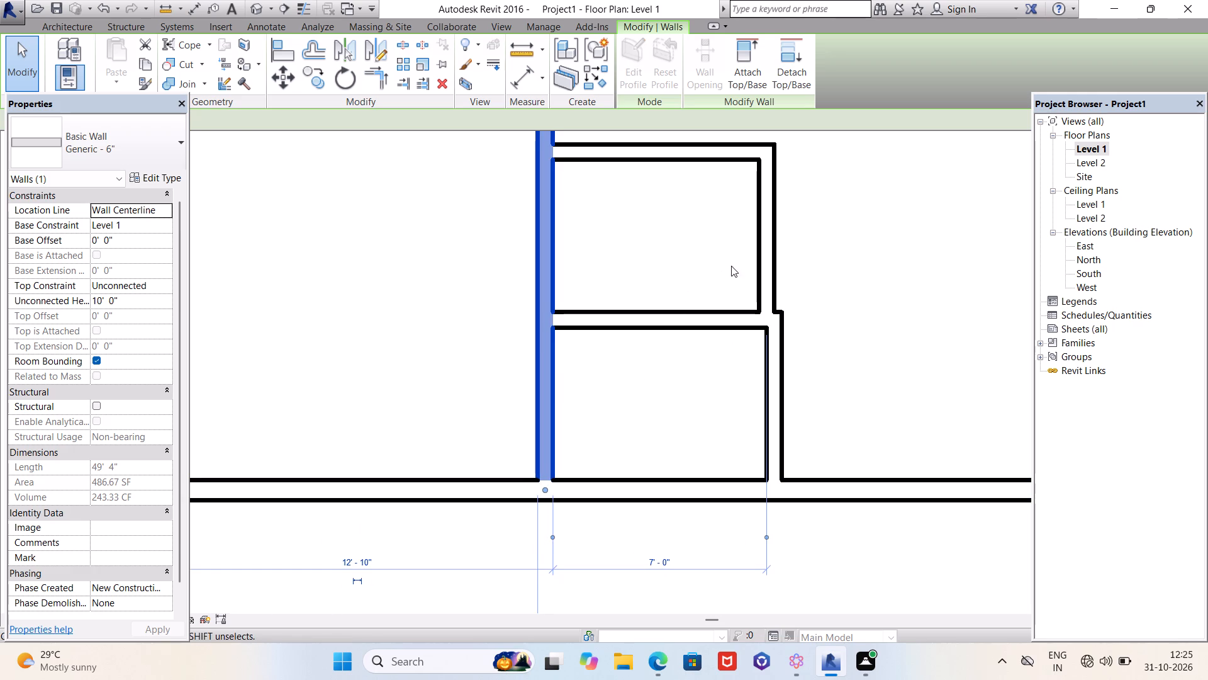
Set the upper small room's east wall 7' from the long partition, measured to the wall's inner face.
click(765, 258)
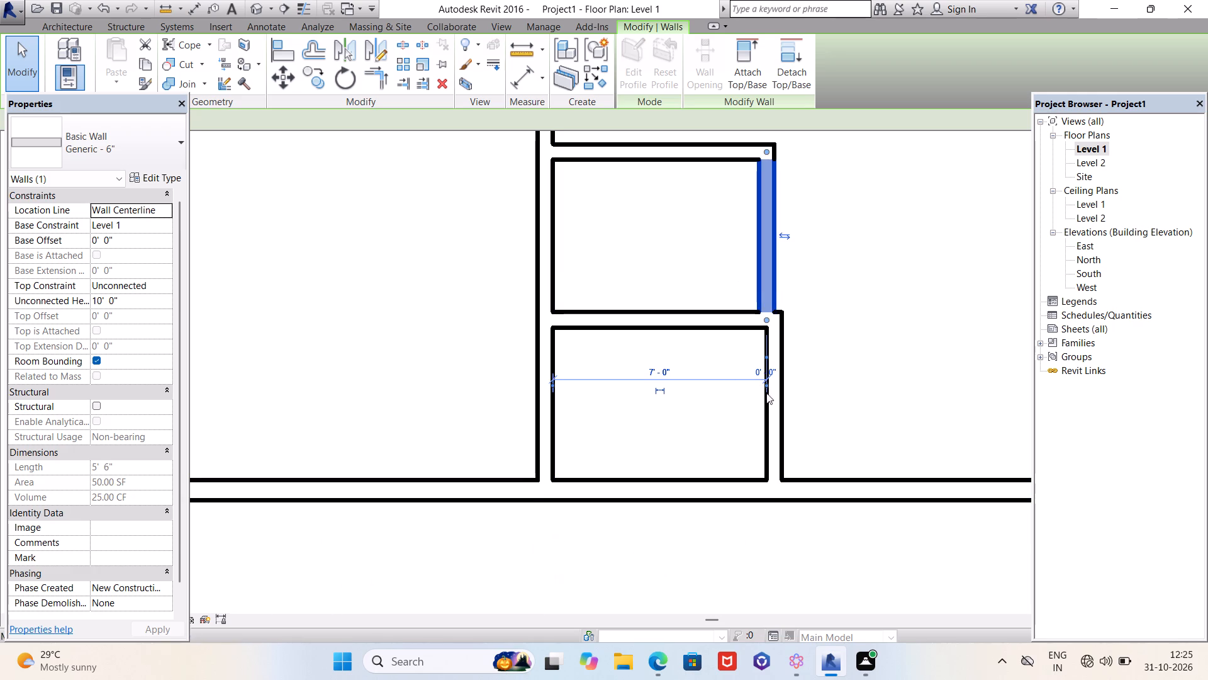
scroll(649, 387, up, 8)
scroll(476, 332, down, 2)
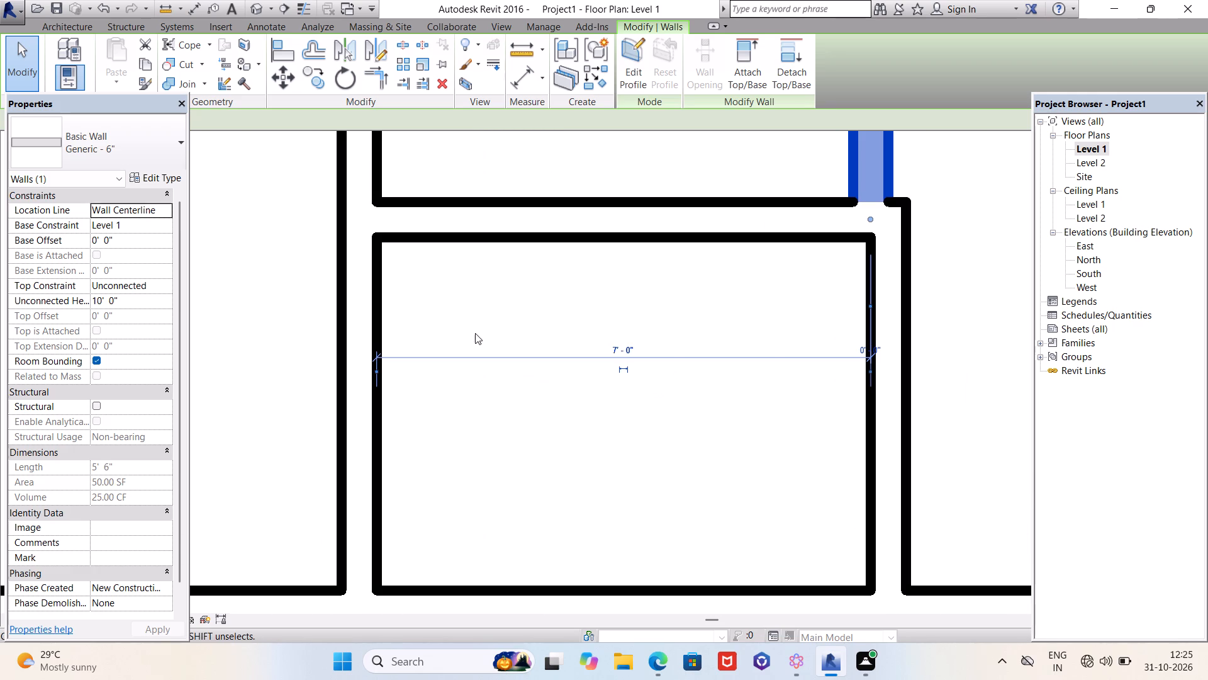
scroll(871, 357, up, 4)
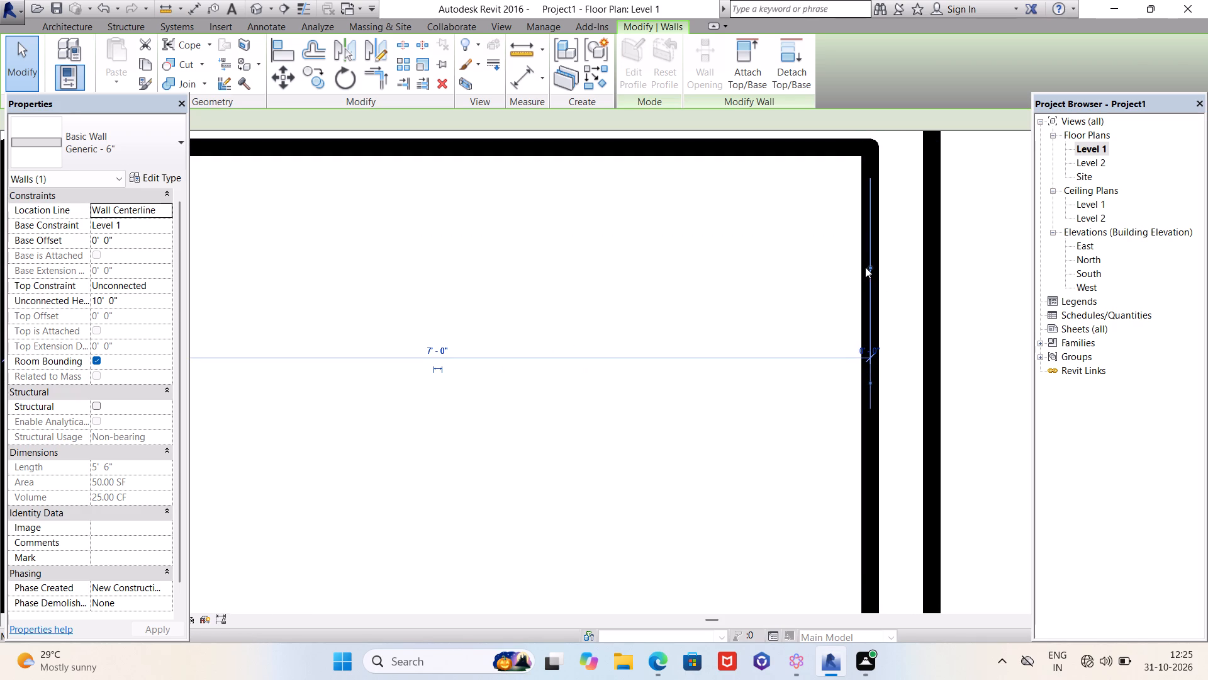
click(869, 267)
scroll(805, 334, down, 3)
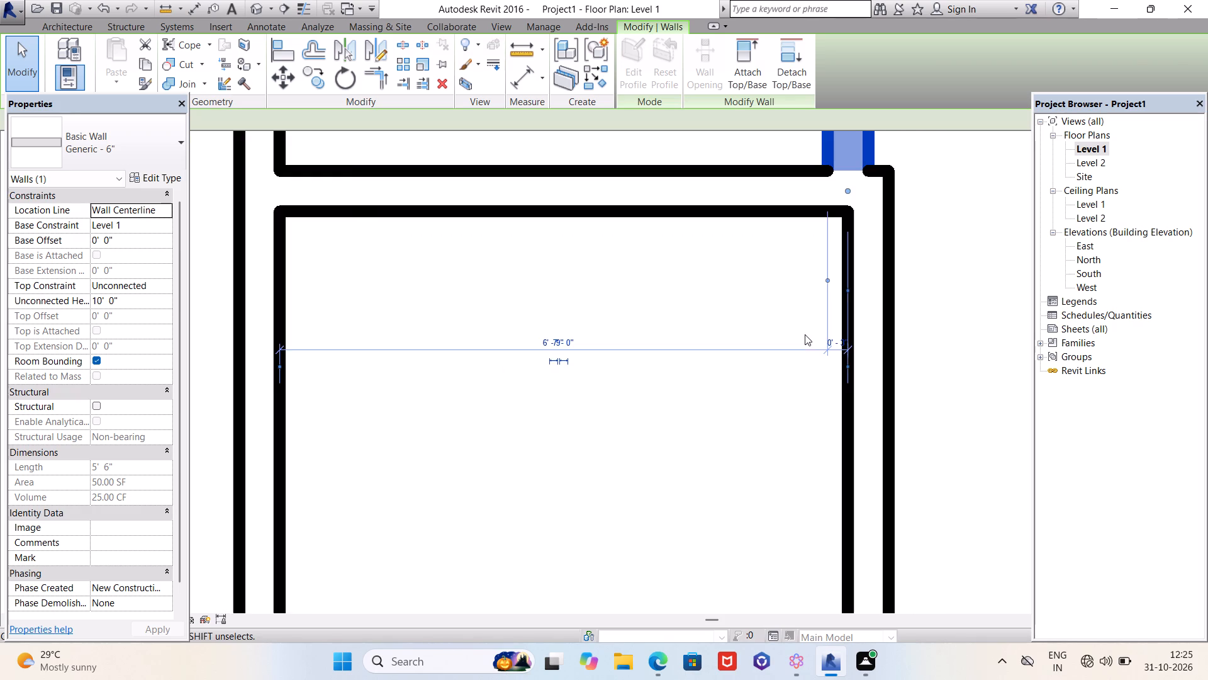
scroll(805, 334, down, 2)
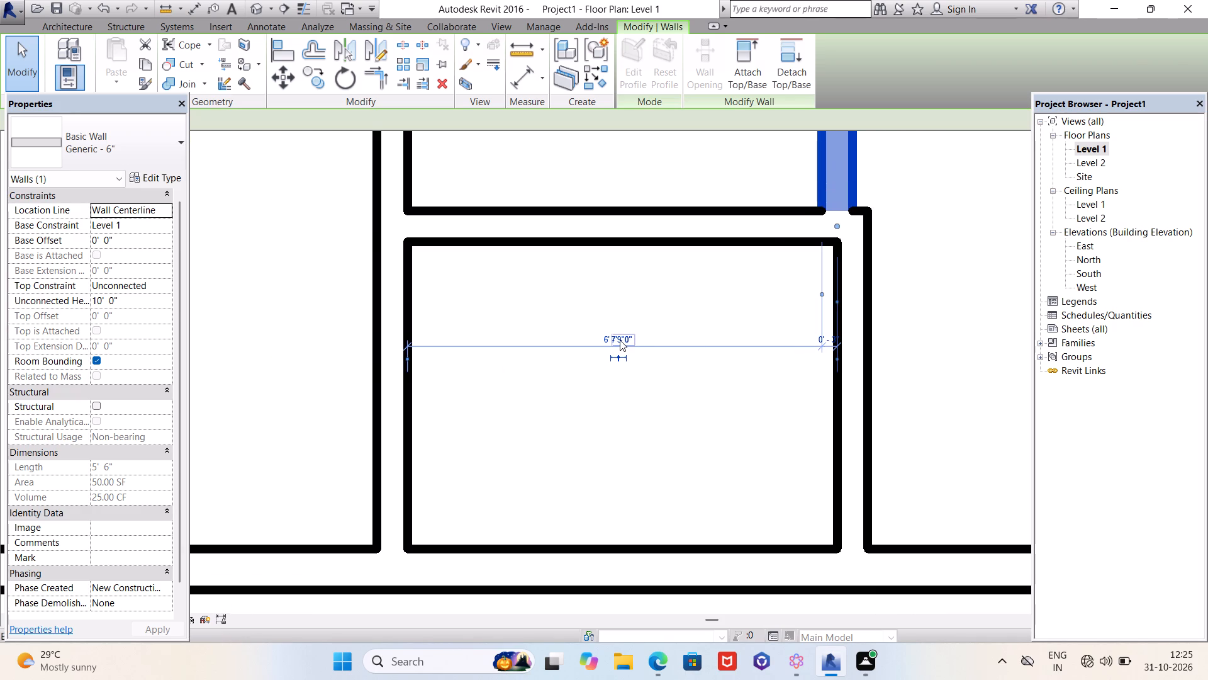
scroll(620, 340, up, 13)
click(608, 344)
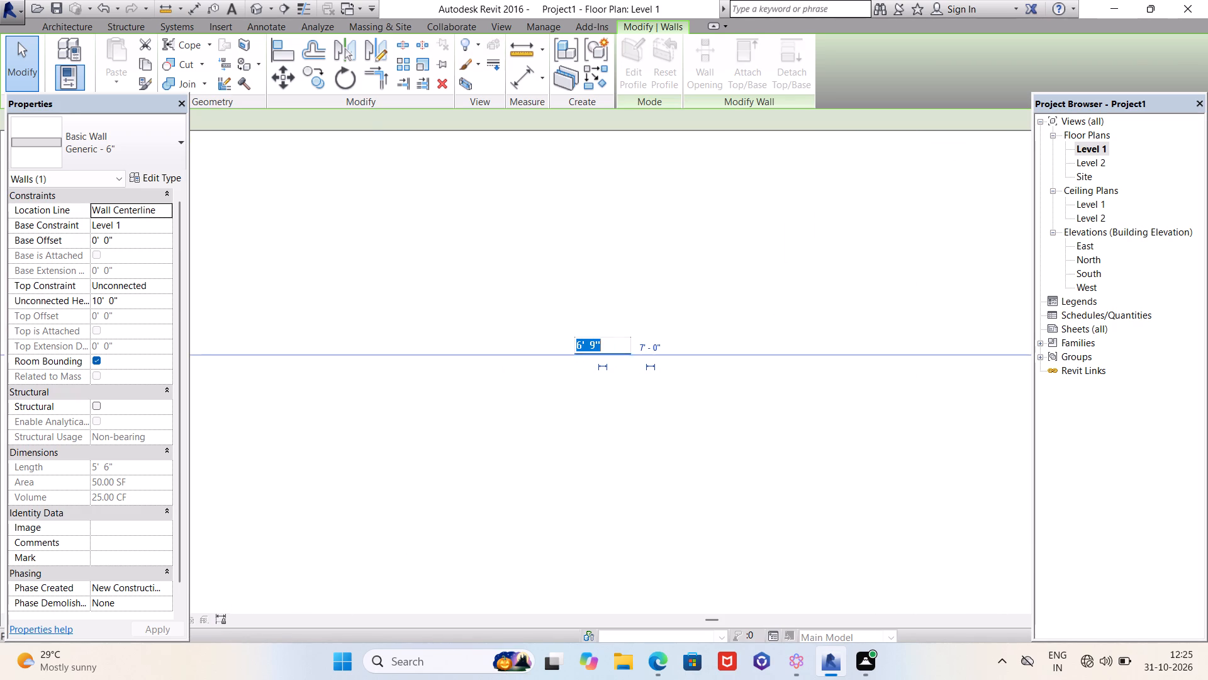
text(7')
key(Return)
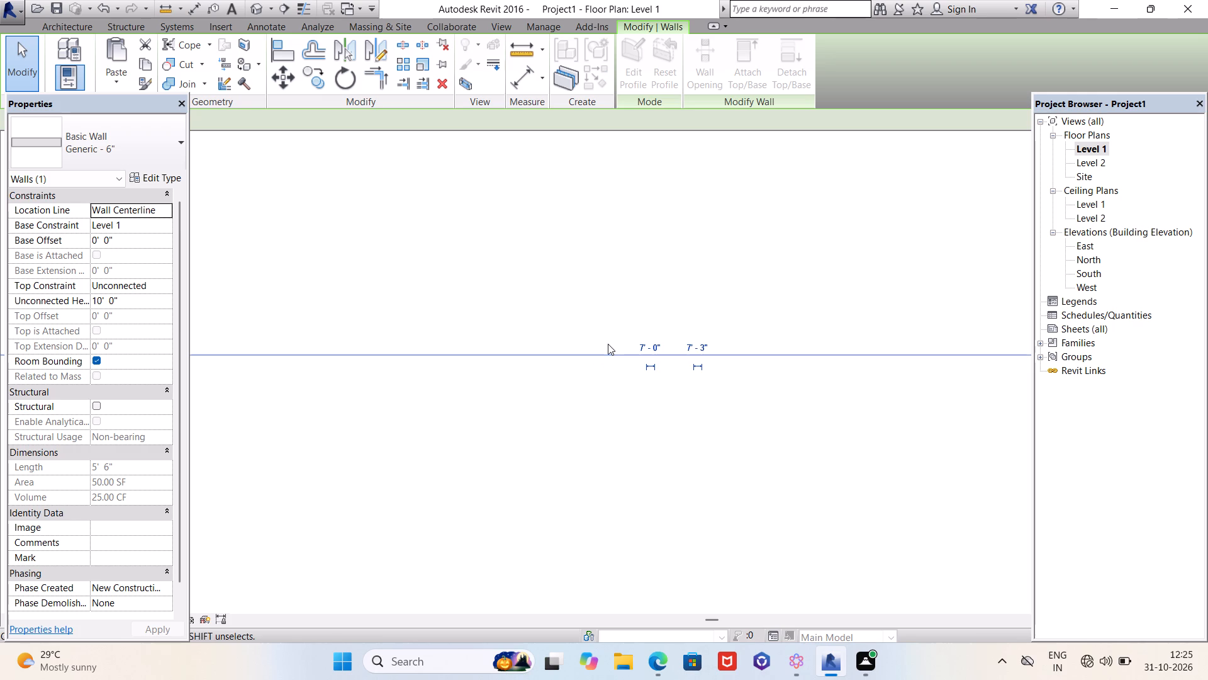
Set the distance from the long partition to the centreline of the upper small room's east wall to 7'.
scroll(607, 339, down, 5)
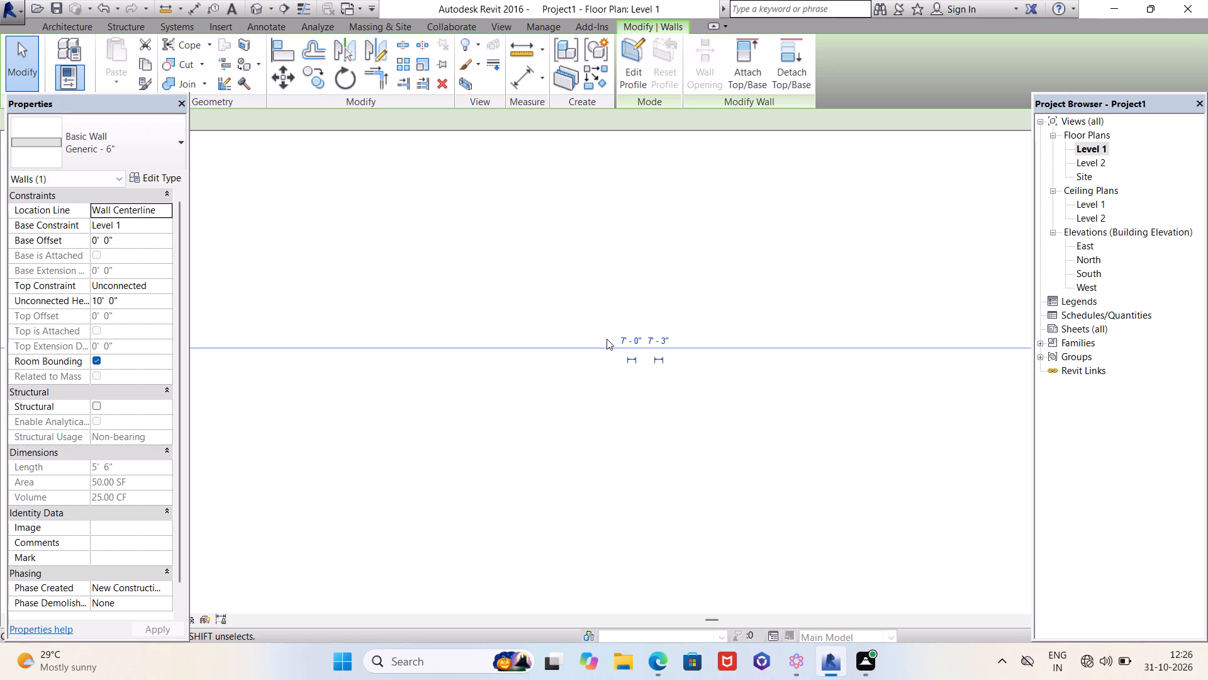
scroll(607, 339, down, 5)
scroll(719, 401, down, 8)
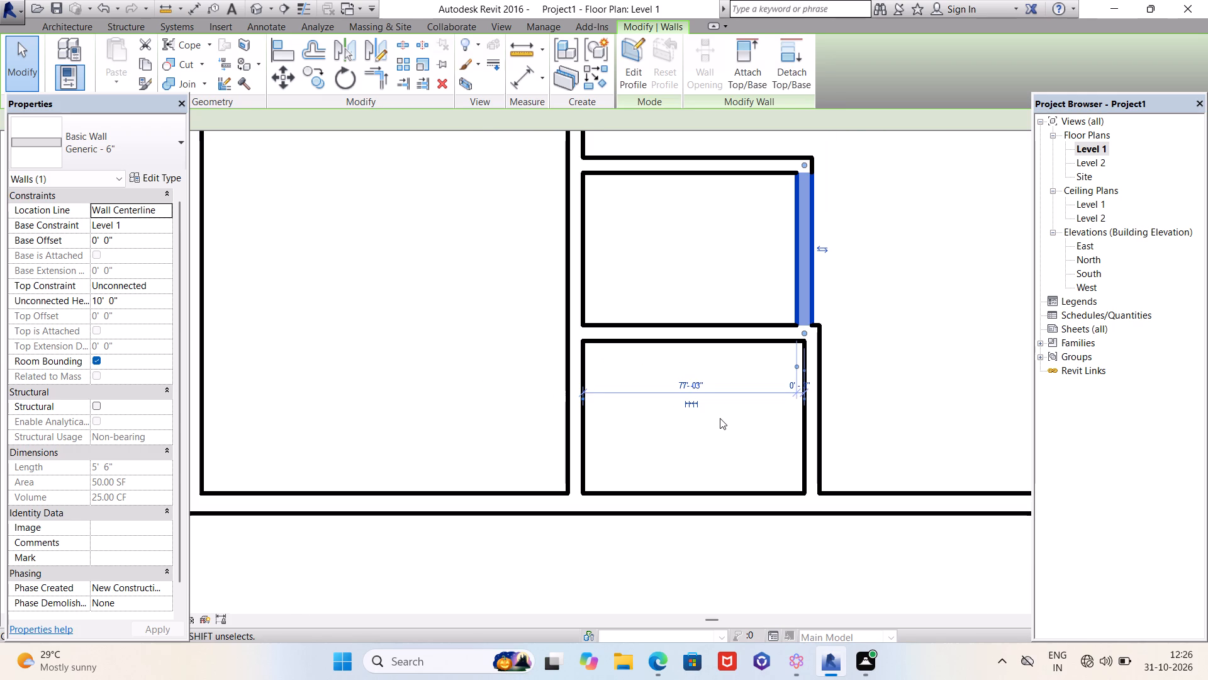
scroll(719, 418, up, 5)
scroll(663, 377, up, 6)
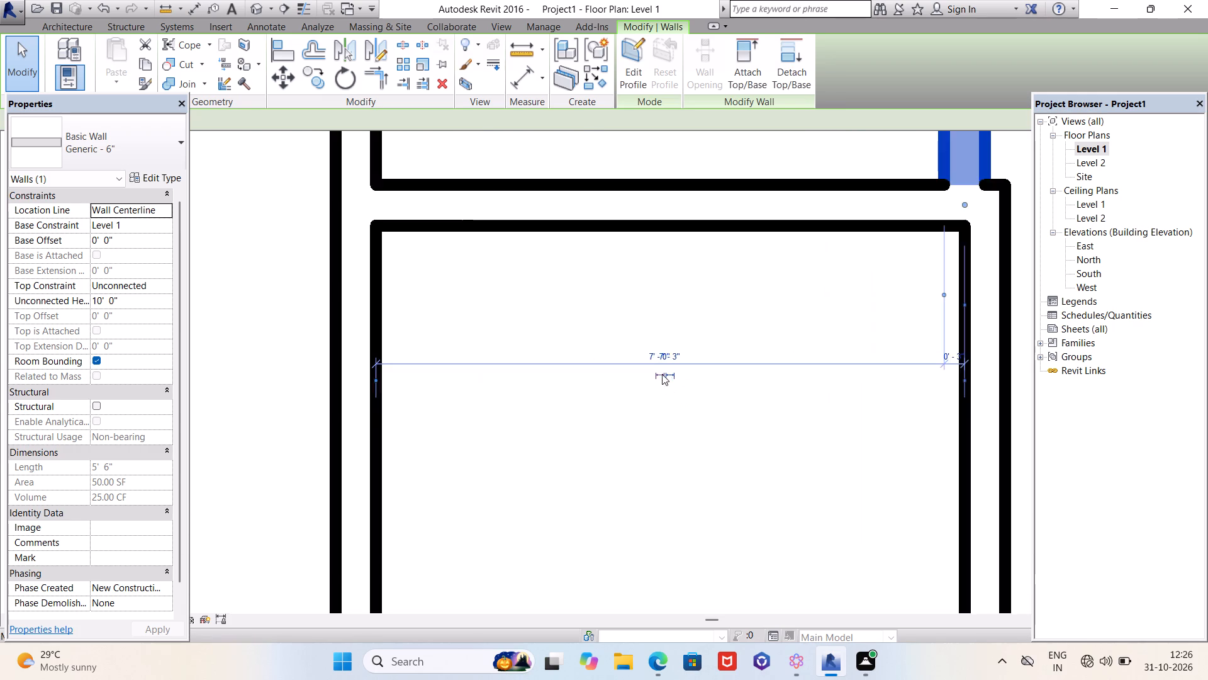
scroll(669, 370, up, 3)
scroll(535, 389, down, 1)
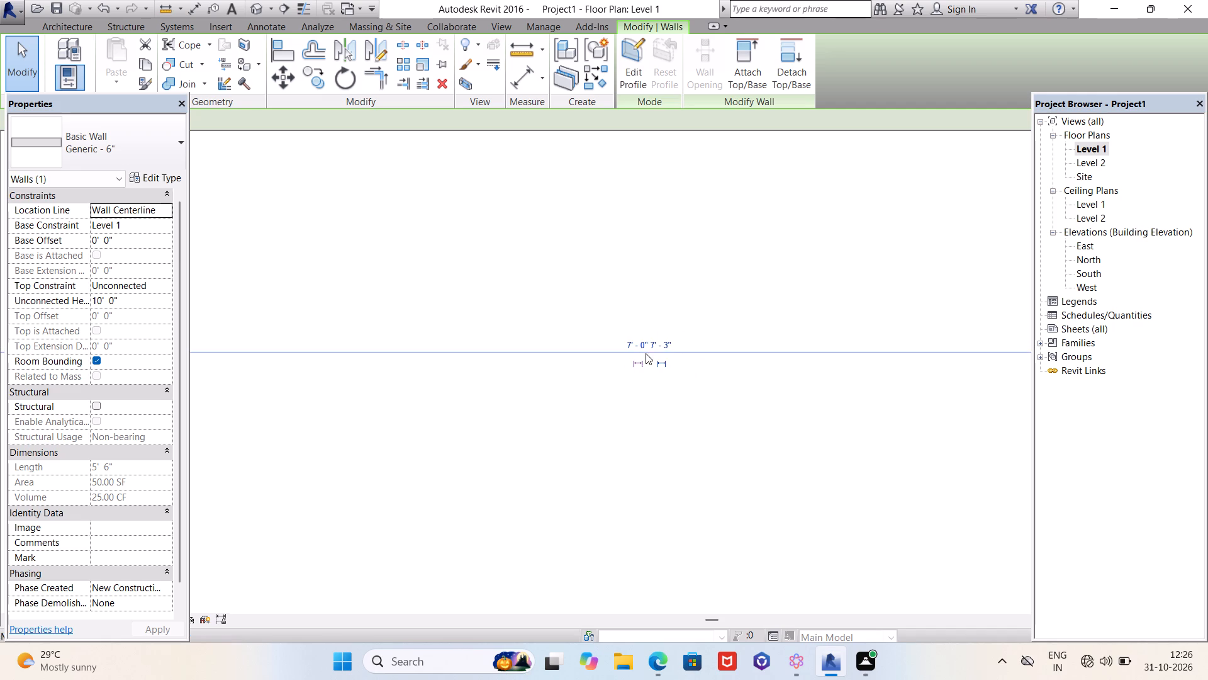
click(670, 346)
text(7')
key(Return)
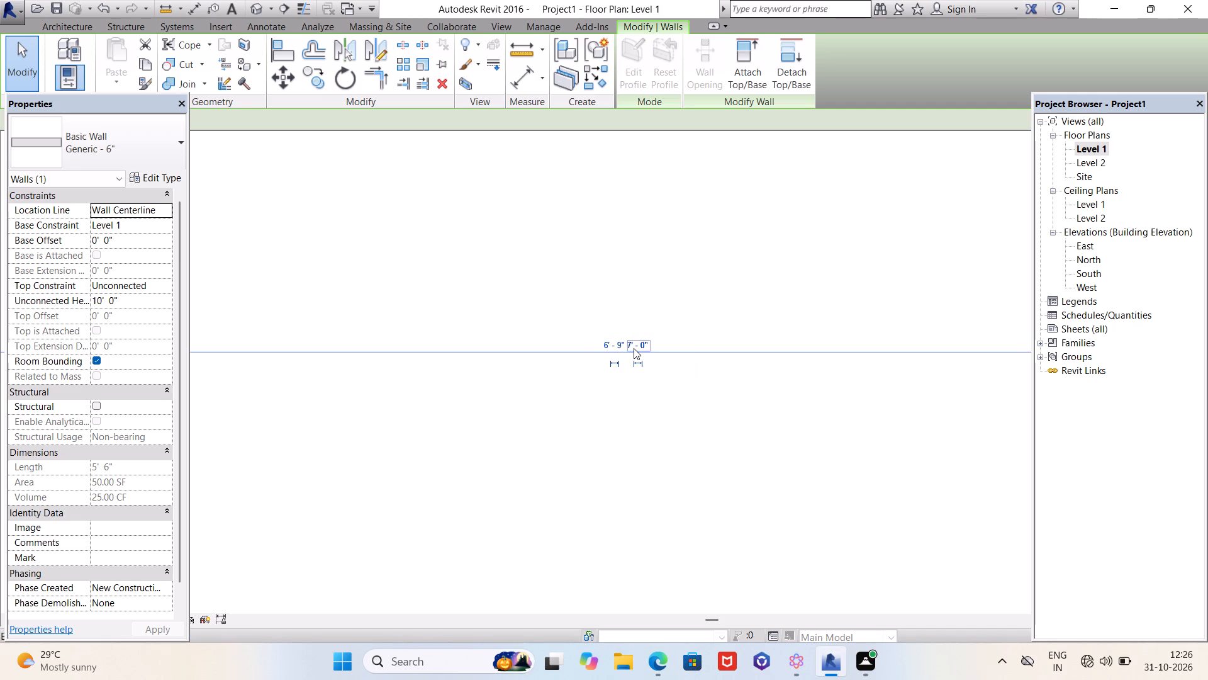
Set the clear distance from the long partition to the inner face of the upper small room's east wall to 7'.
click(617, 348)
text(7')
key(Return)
Examine the overlapping temporary dimensions of the upper small room's east wall against the partition and the lower room's east wall.
scroll(627, 355, down, 11)
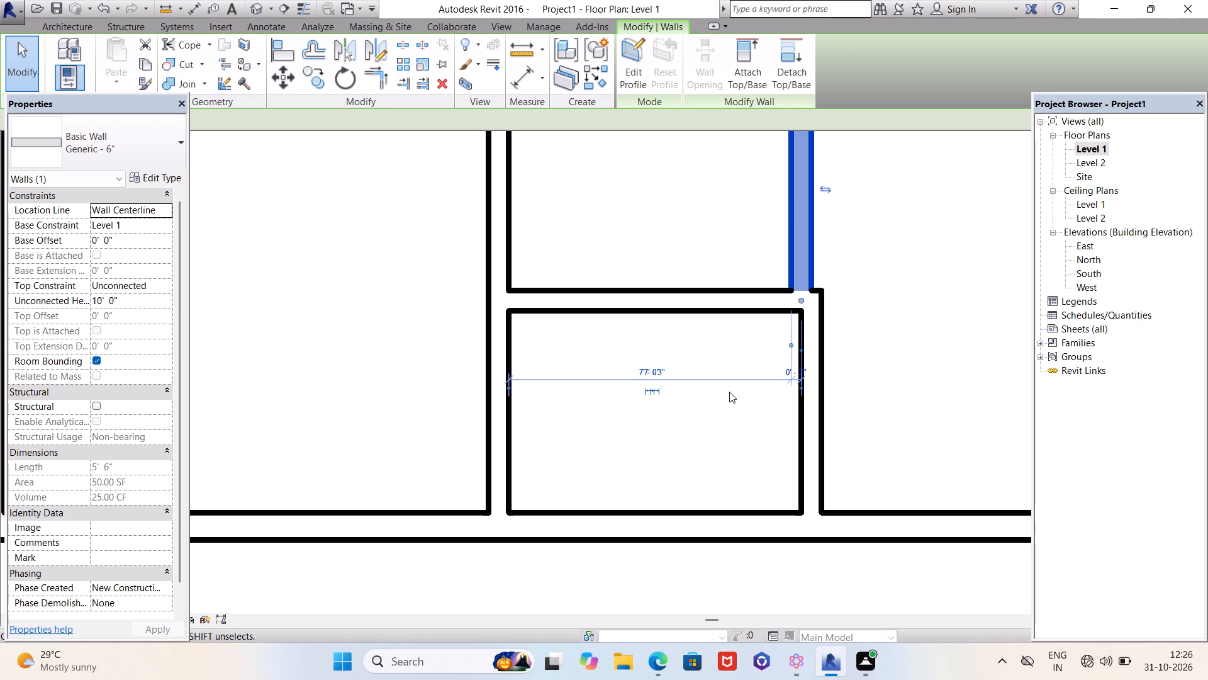
scroll(768, 368, up, 4)
scroll(617, 406, up, 4)
scroll(569, 378, up, 5)
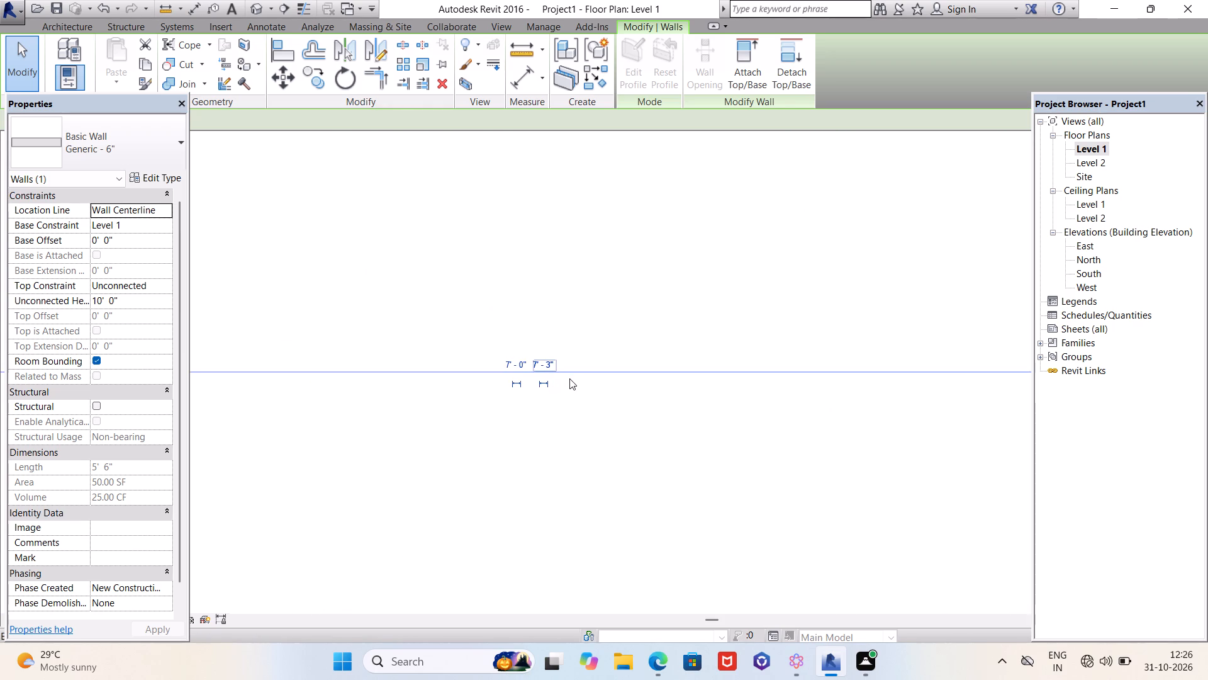
scroll(569, 378, down, 8)
scroll(843, 378, up, 4)
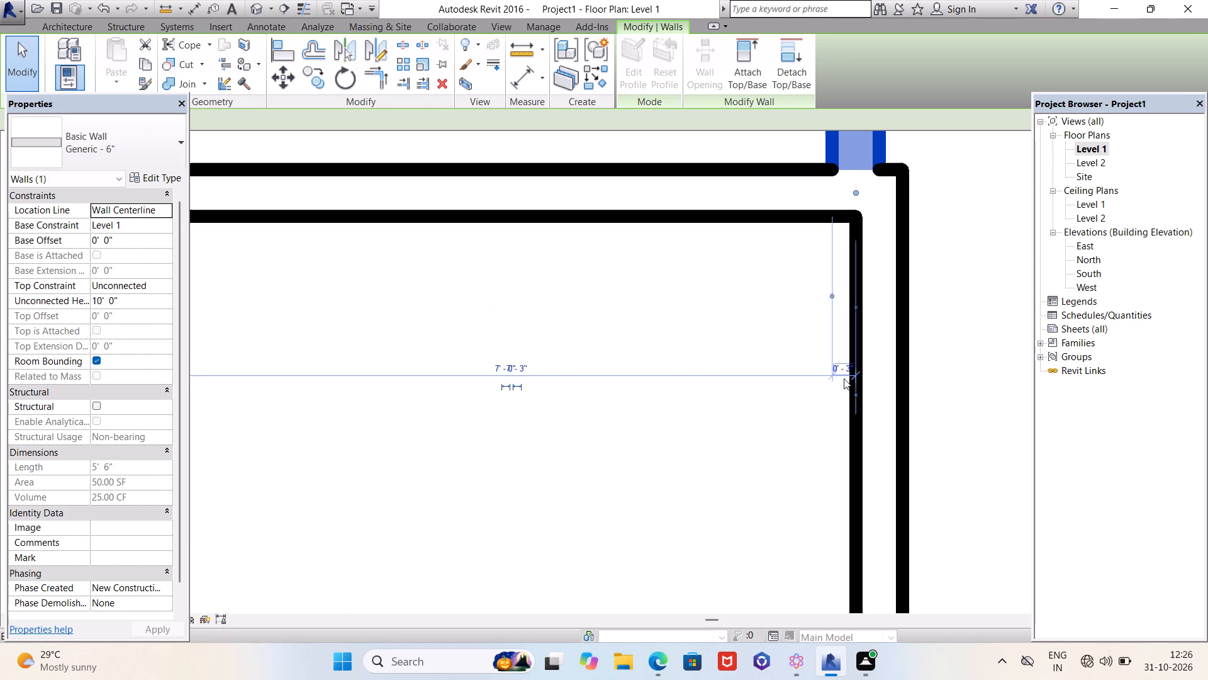
scroll(844, 378, up, 8)
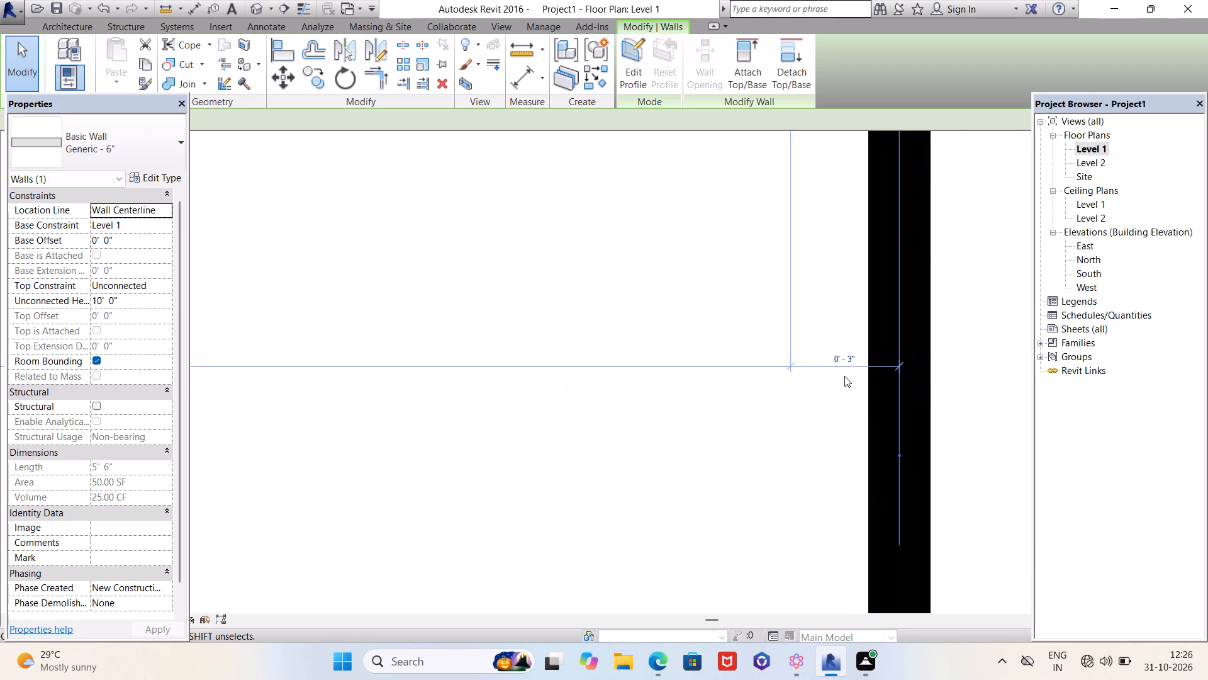
scroll(844, 375, down, 13)
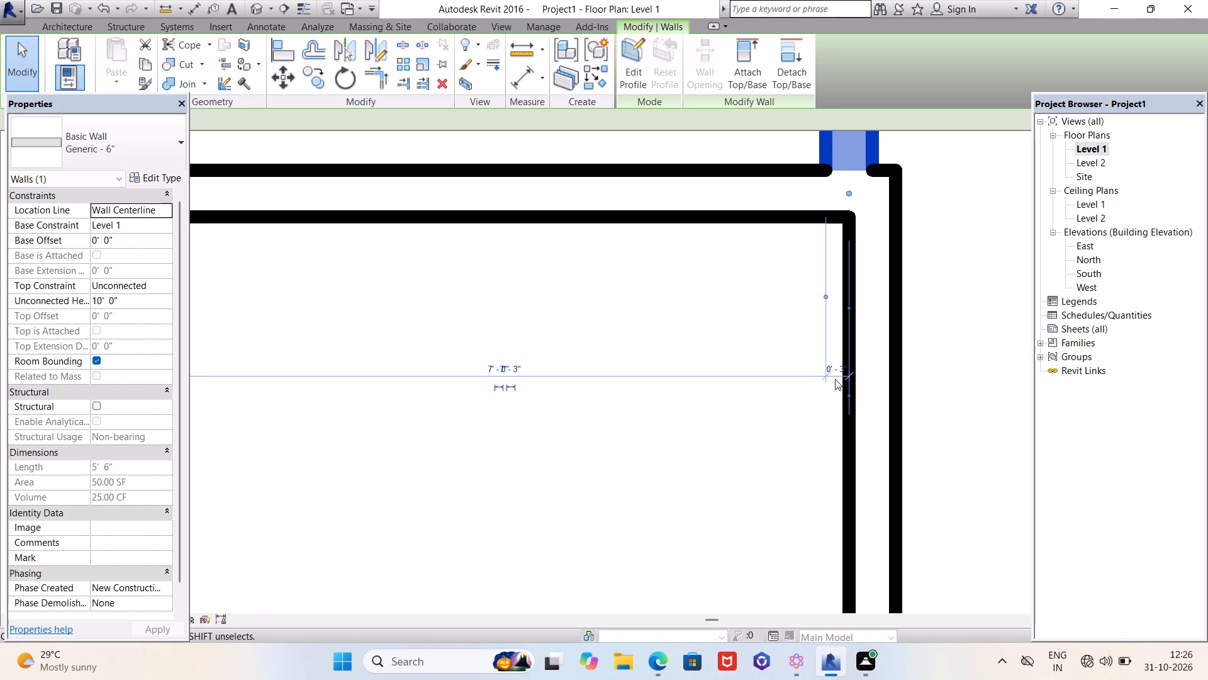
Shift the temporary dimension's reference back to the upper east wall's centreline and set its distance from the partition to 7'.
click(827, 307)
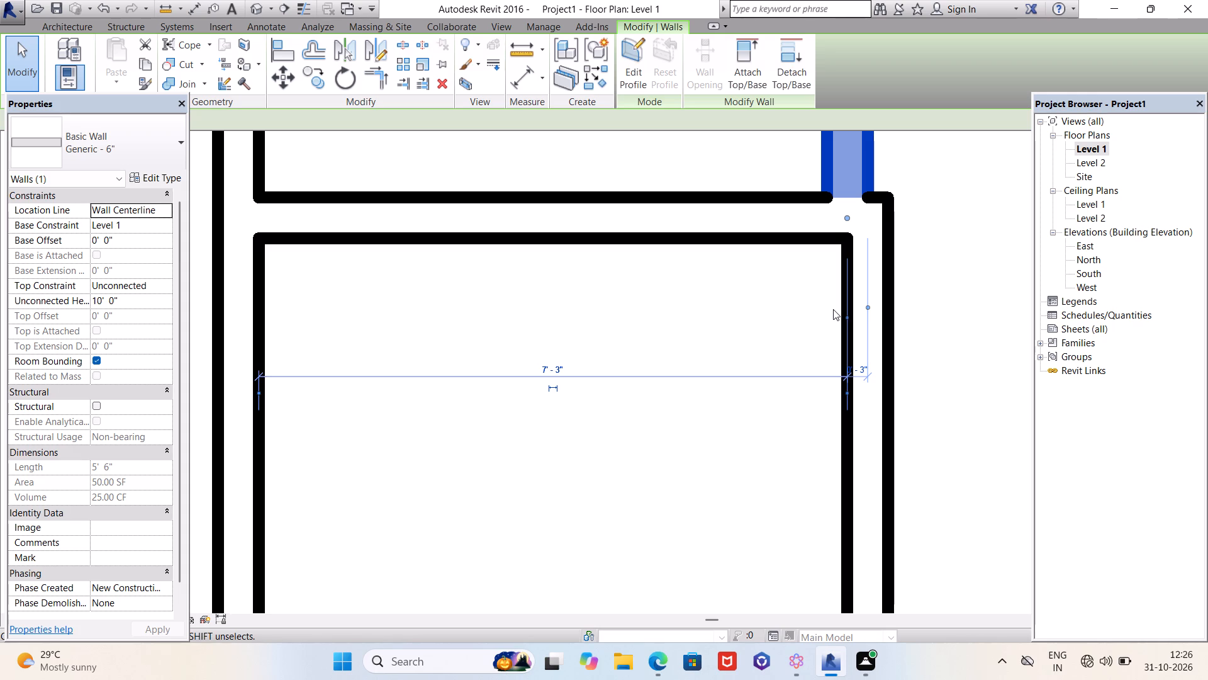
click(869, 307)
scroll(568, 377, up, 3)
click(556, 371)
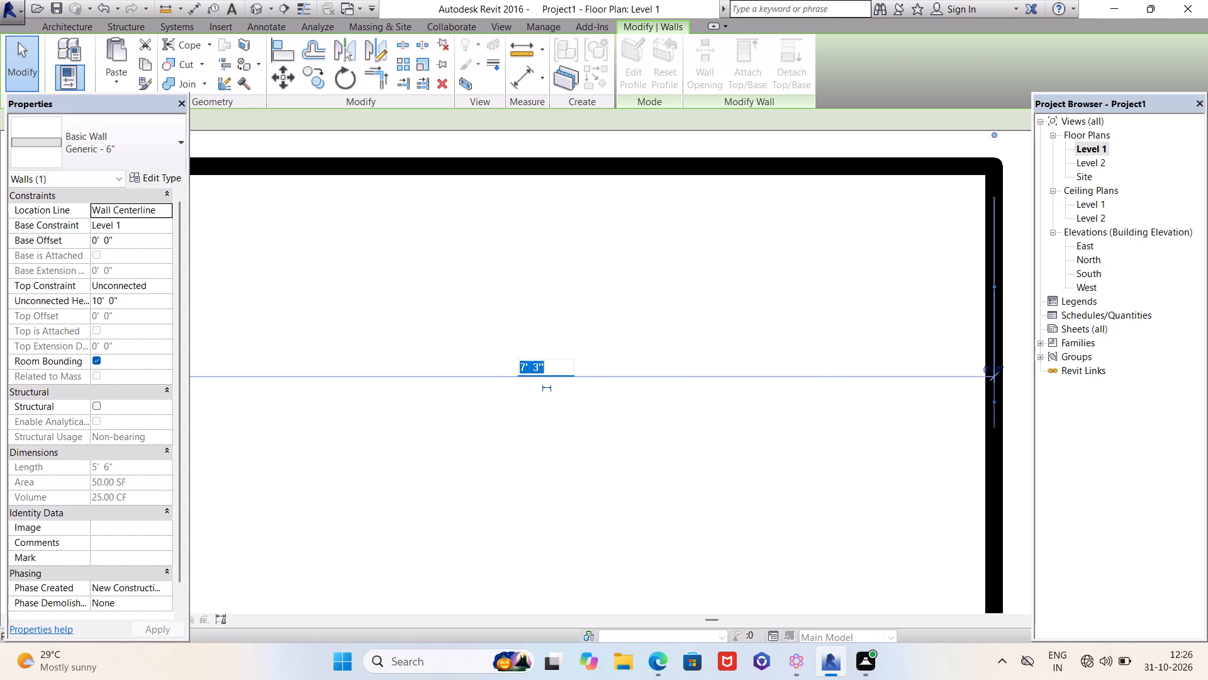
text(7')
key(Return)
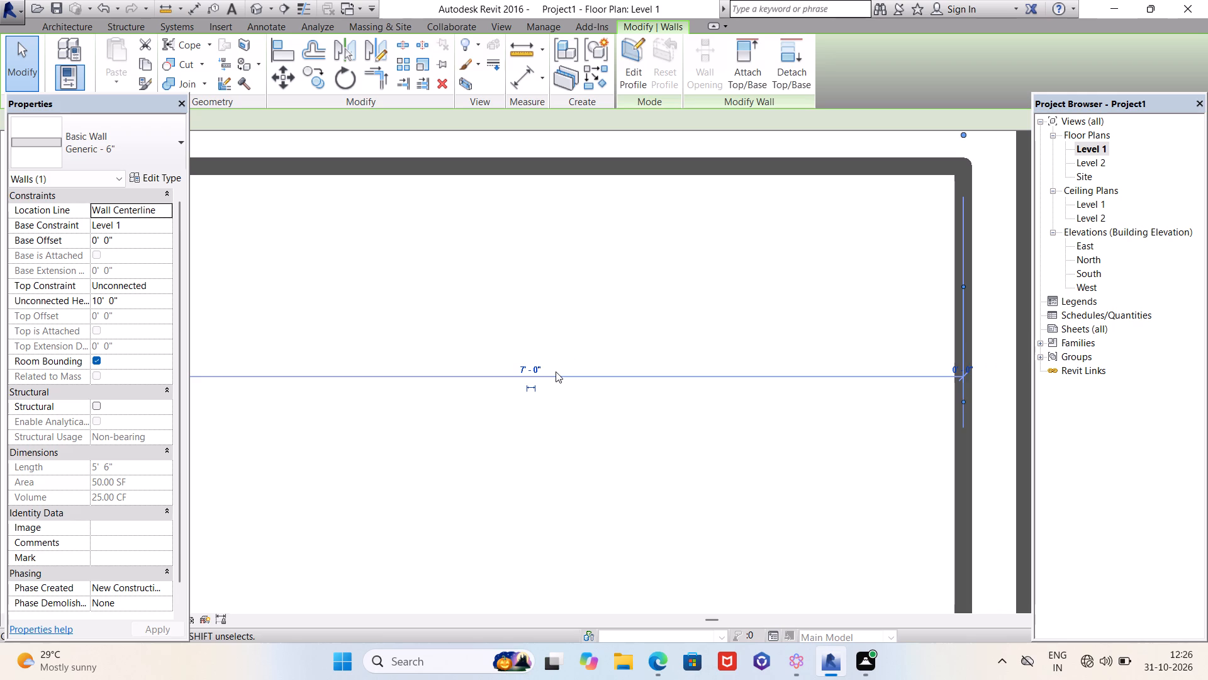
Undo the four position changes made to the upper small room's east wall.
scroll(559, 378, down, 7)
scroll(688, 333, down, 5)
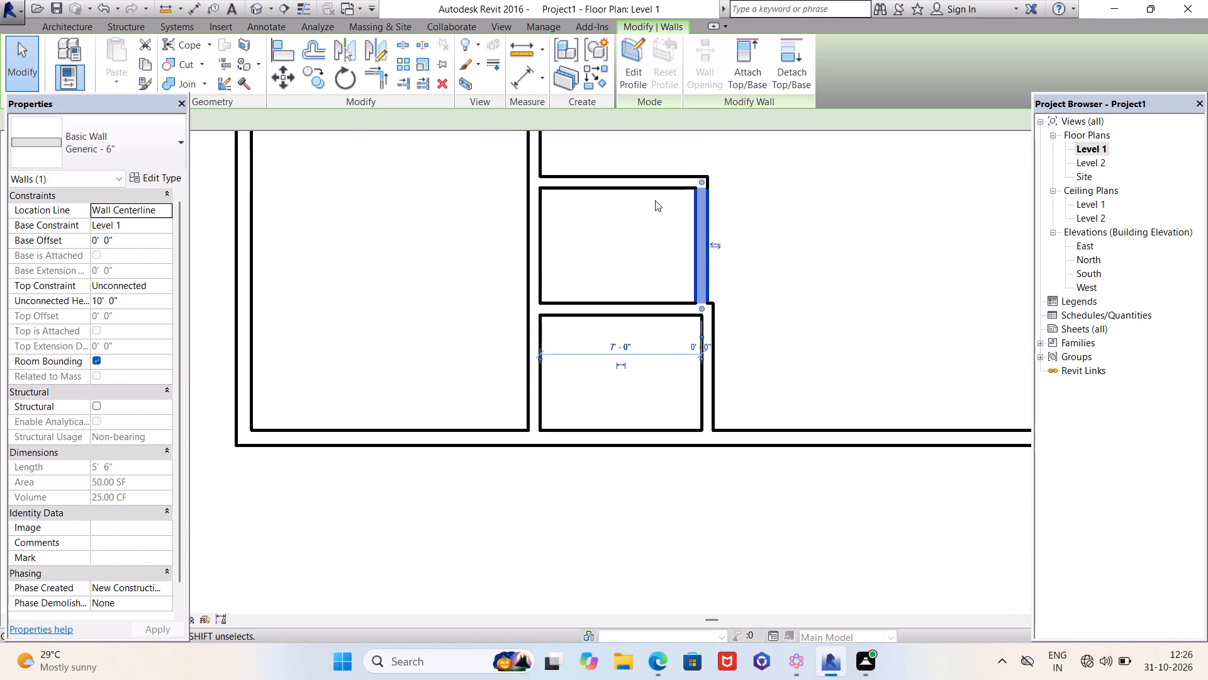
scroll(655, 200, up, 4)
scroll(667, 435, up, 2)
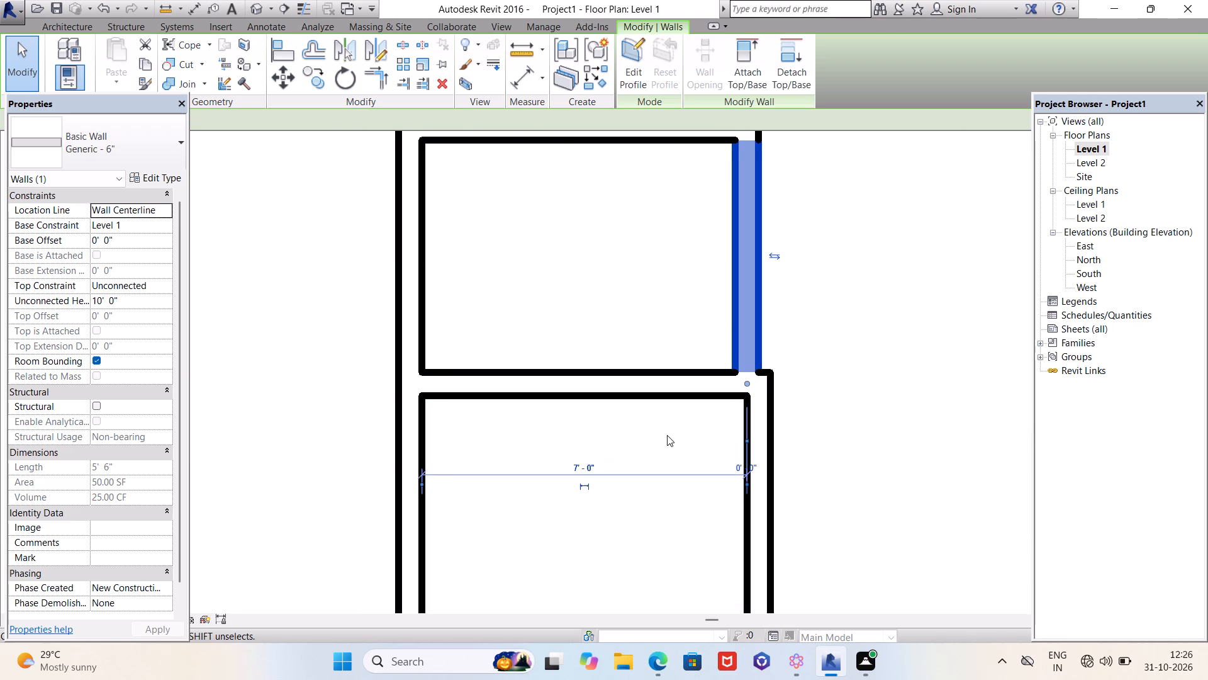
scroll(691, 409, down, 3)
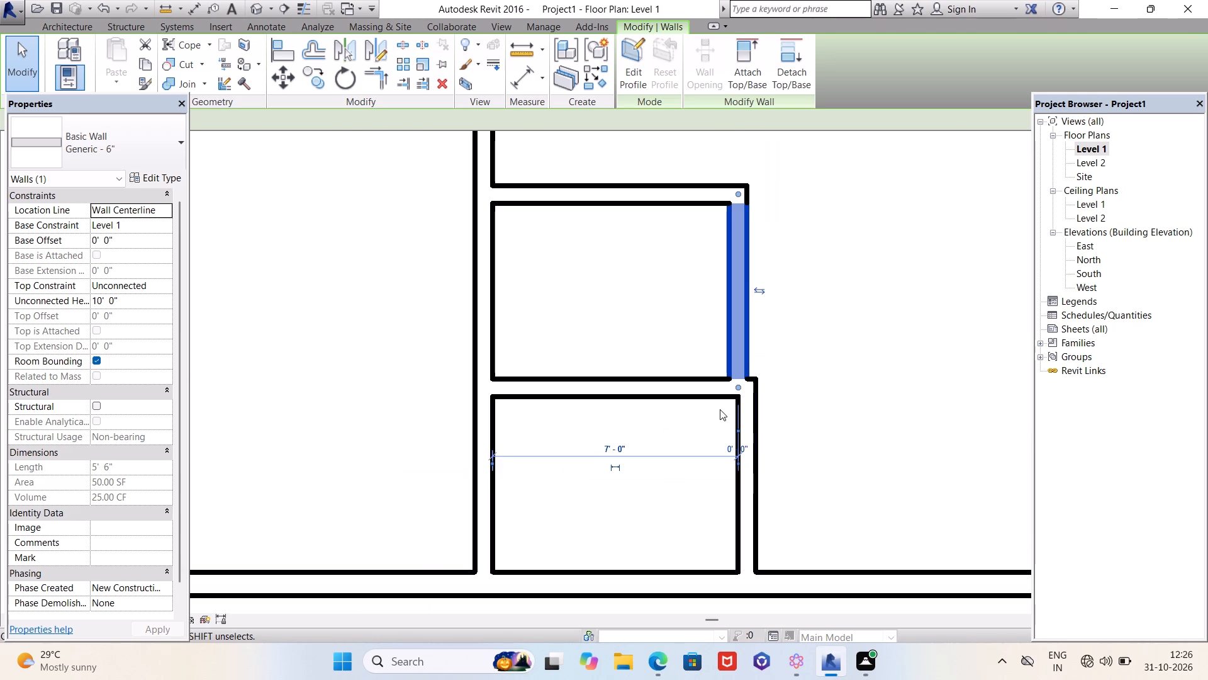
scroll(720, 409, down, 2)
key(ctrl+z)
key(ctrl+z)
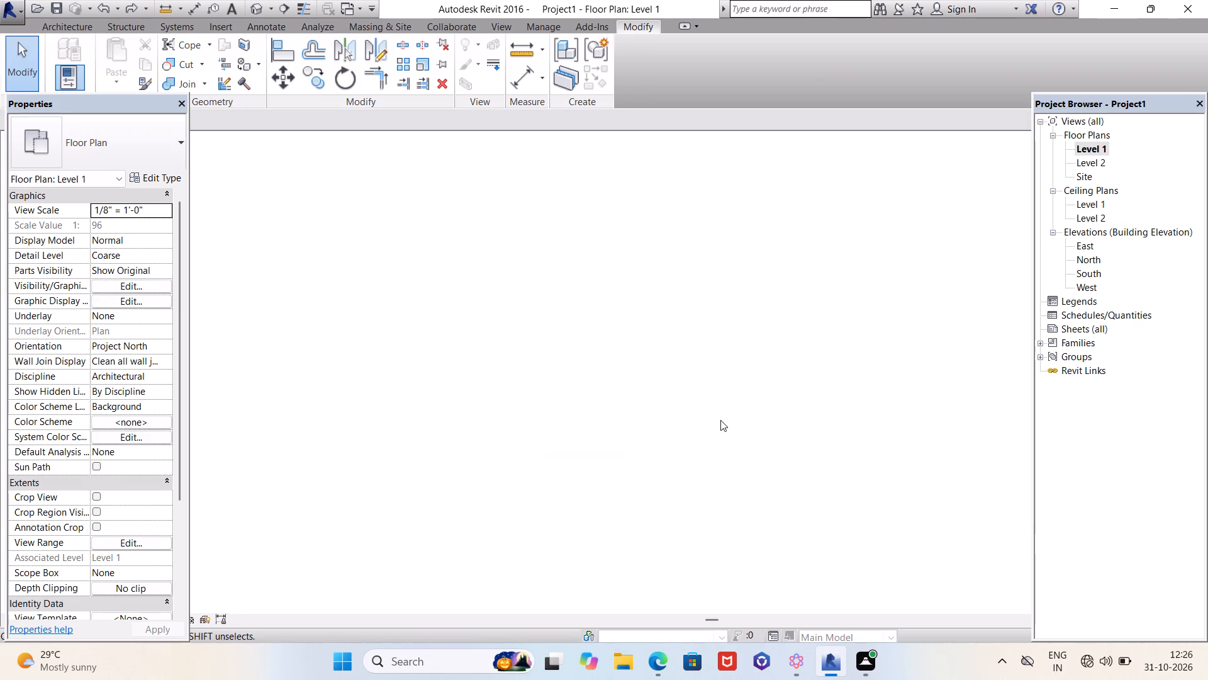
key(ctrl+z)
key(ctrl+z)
Delete the upper small room's east wall and north wall.
scroll(722, 415, down, 17)
scroll(688, 402, down, 5)
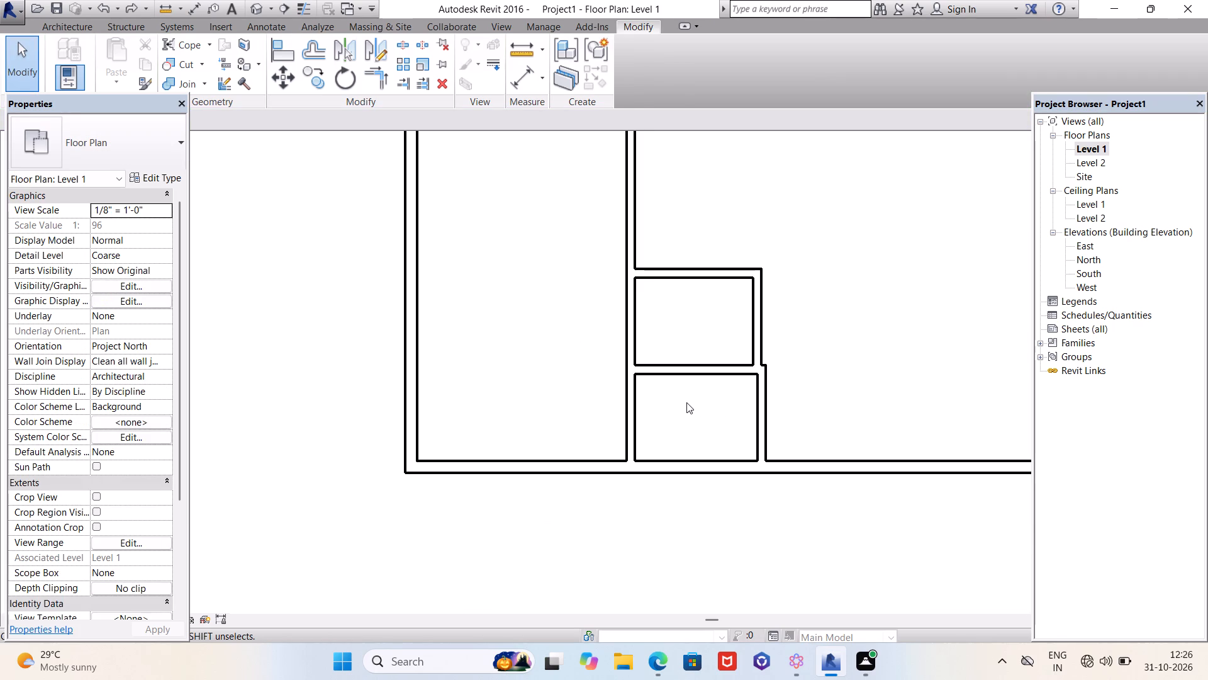
click(751, 329)
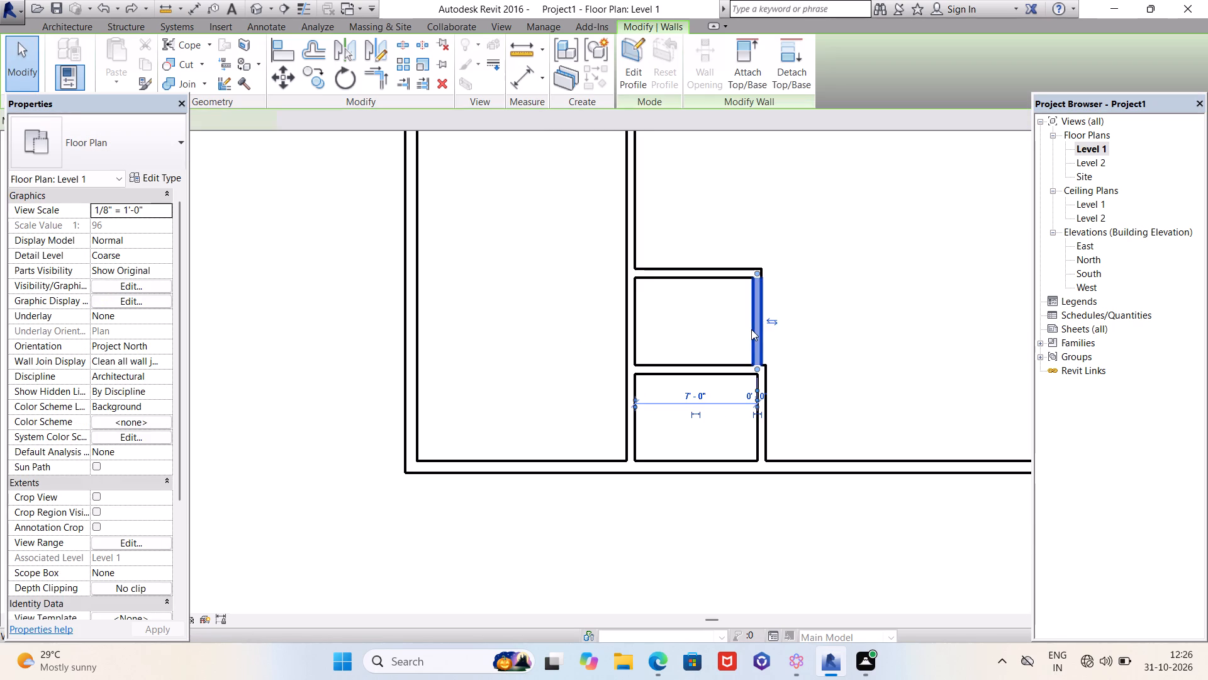
key(Delete)
click(747, 278)
key(Delete)
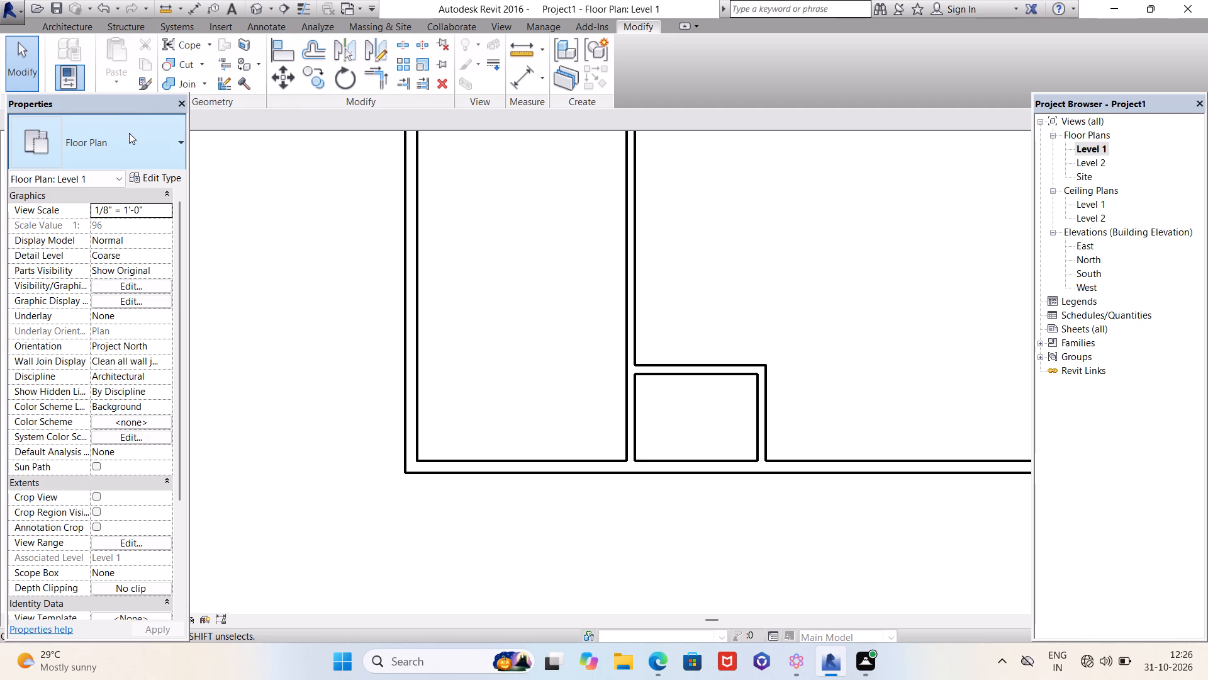
Draw a 7' long Generic - 6" wall east from the long partition, offset 5' north of the lower small room's north wall.
key(w)
key(a)
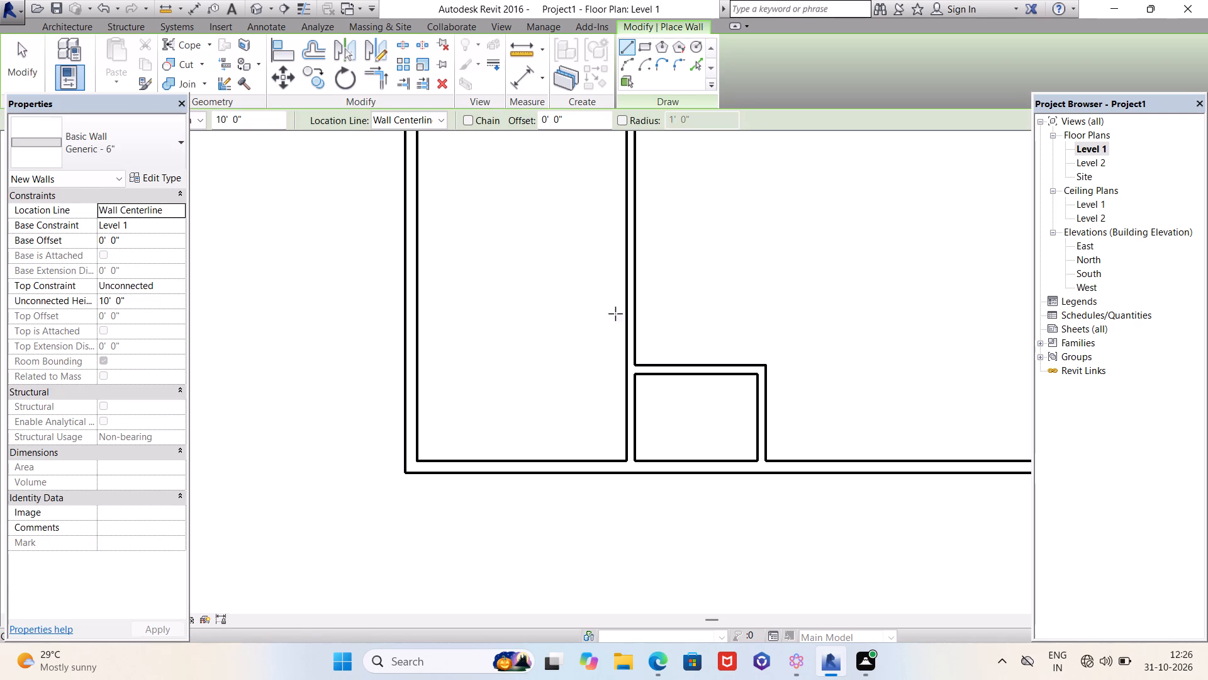
scroll(635, 362, up, 4)
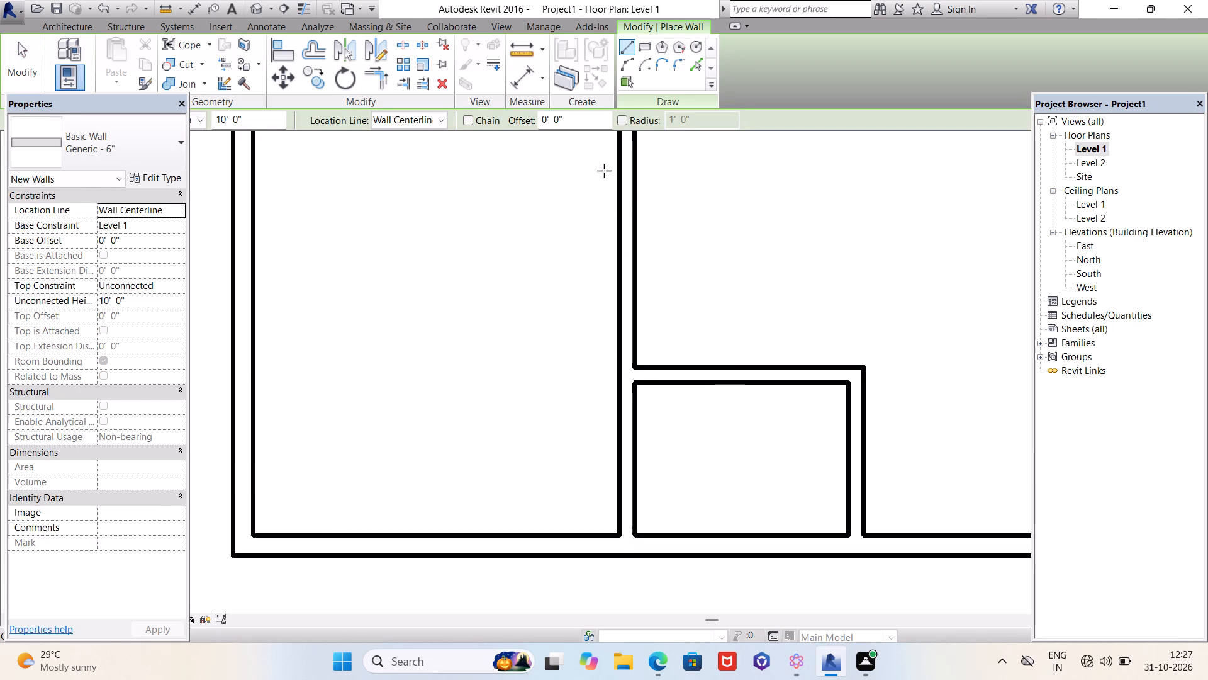
drag(581, 120, 543, 124)
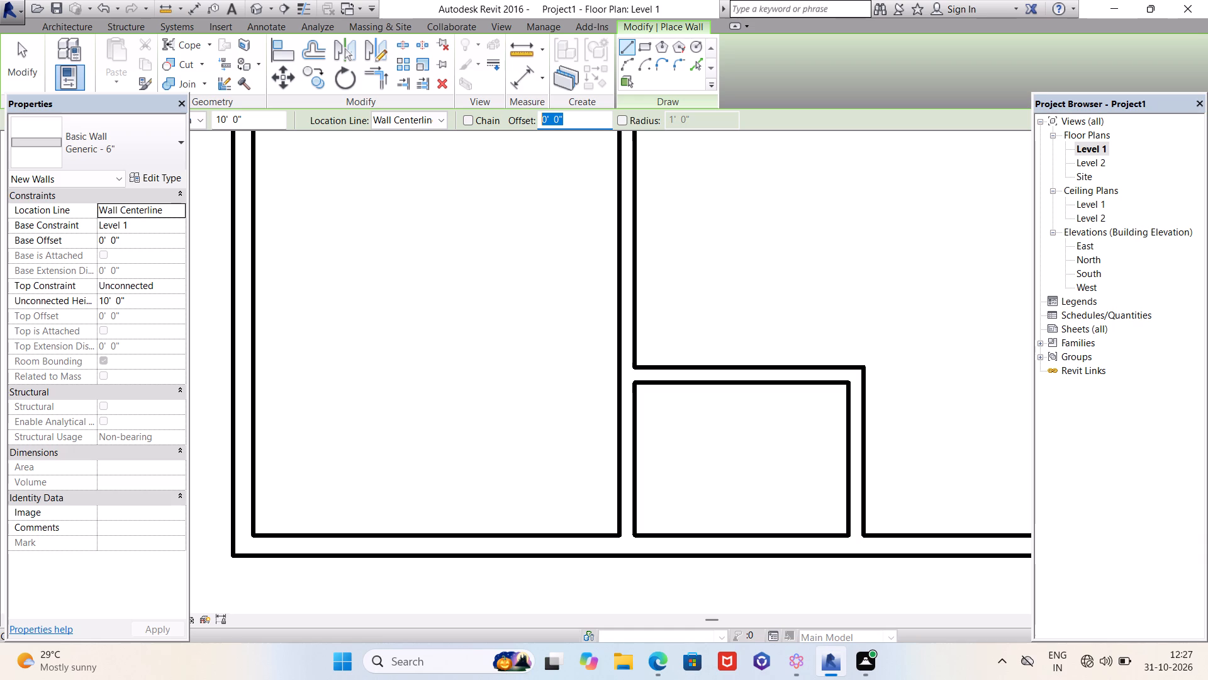
text(5')
key(Return)
click(635, 366)
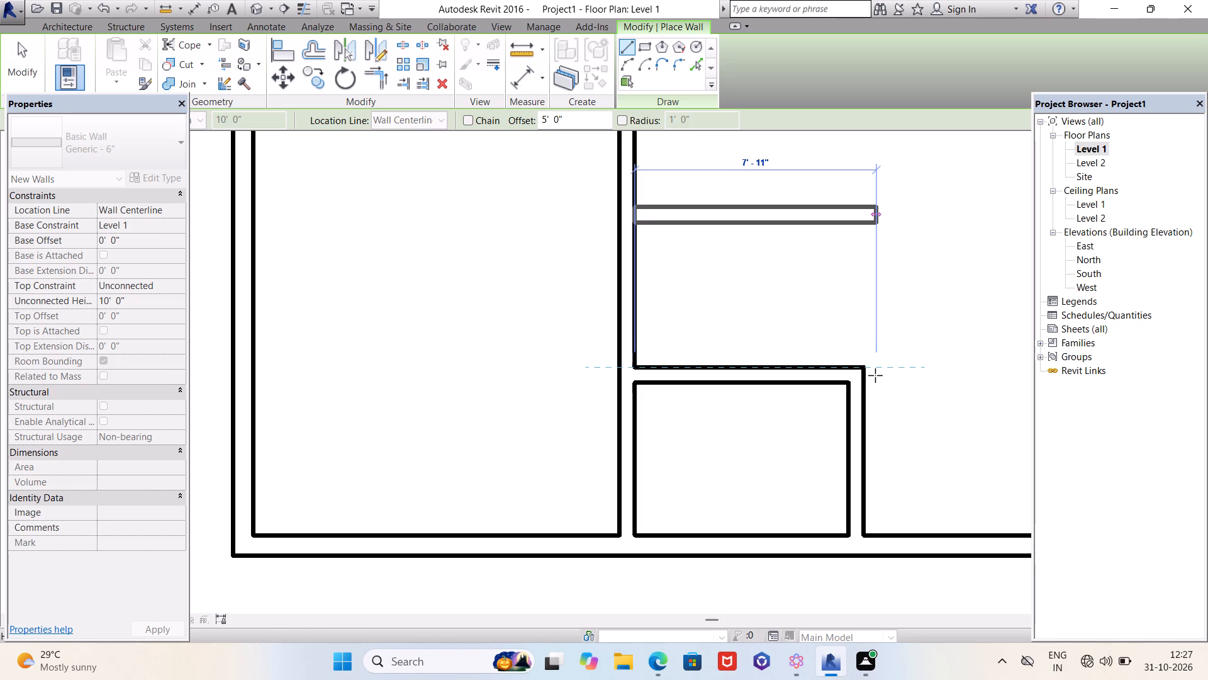
text(7')
key(Return)
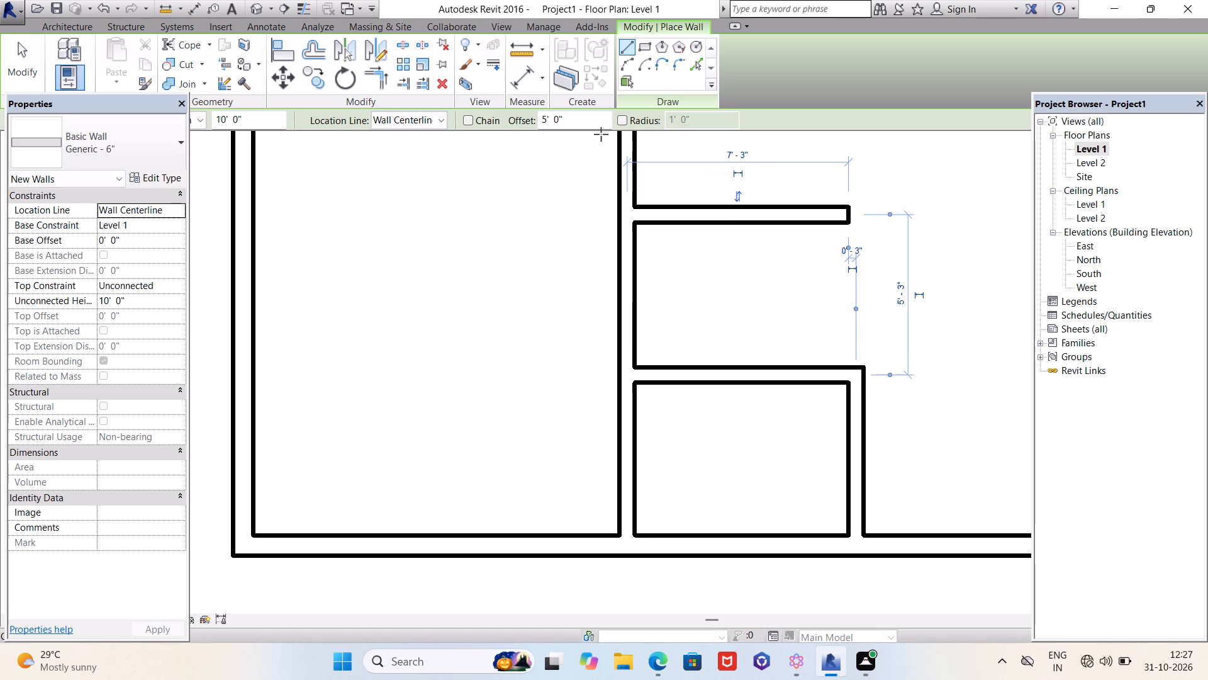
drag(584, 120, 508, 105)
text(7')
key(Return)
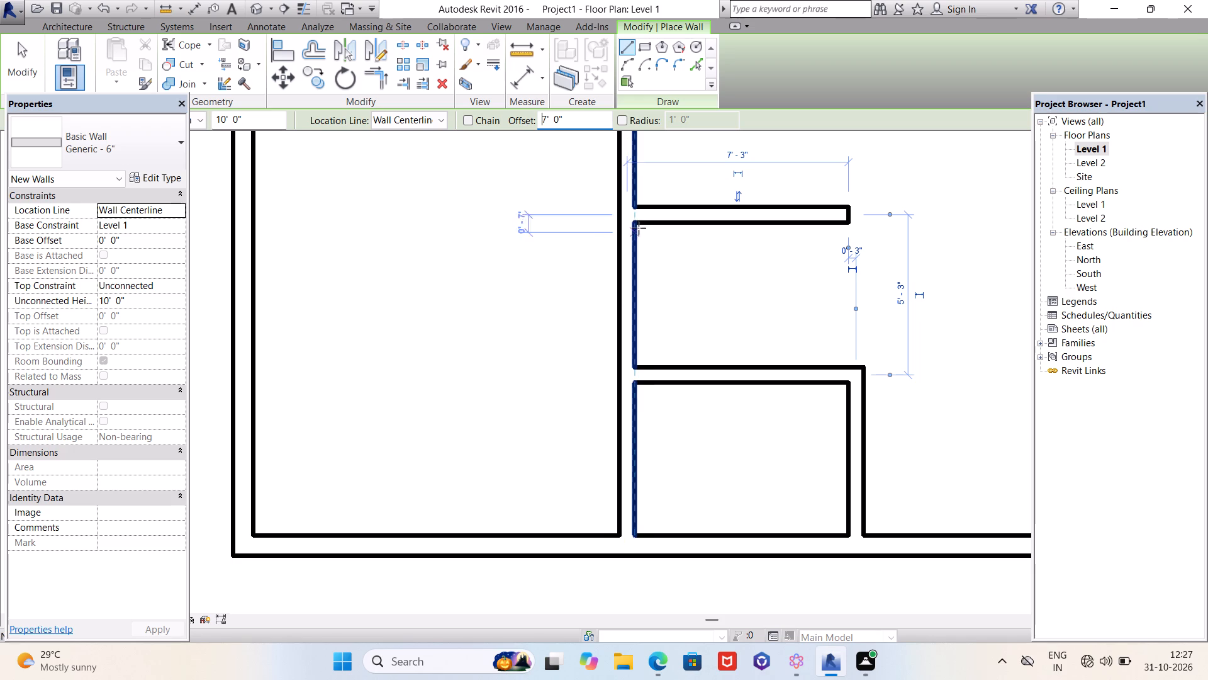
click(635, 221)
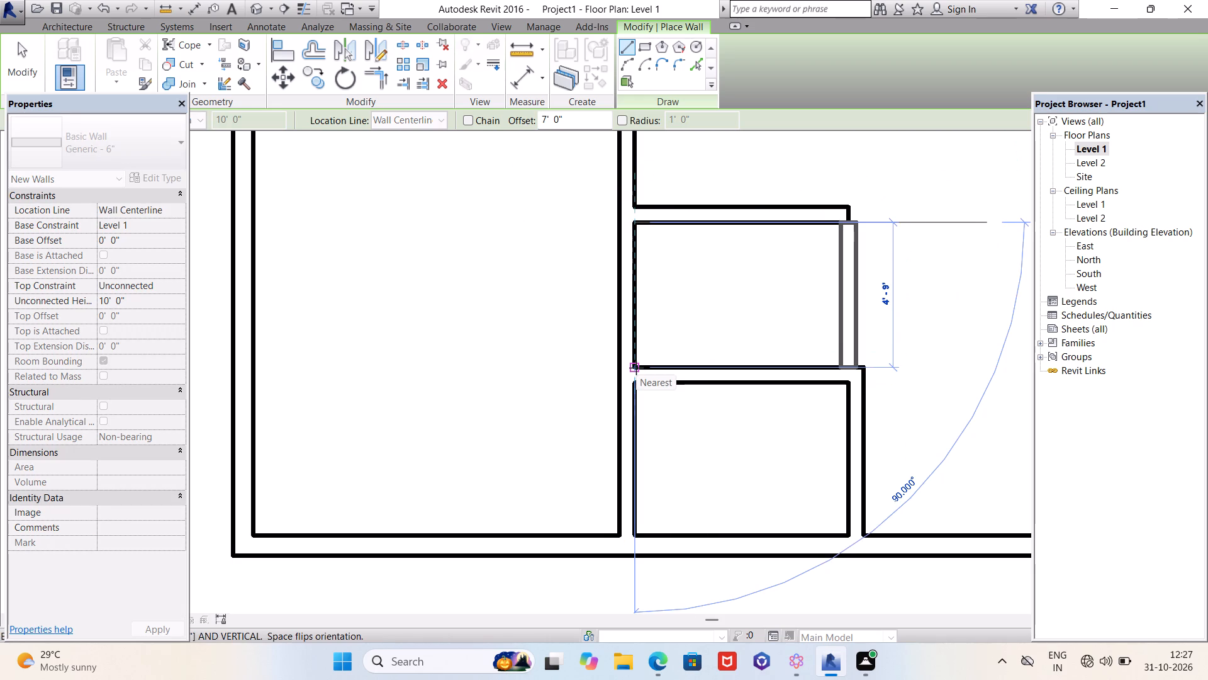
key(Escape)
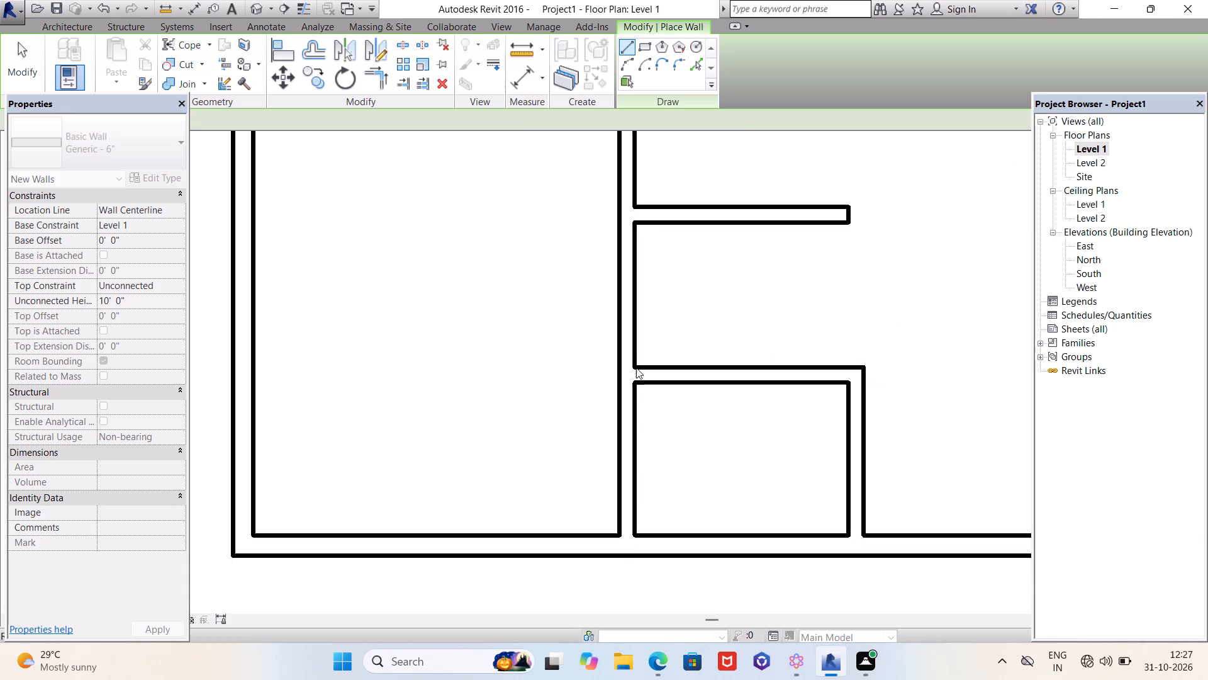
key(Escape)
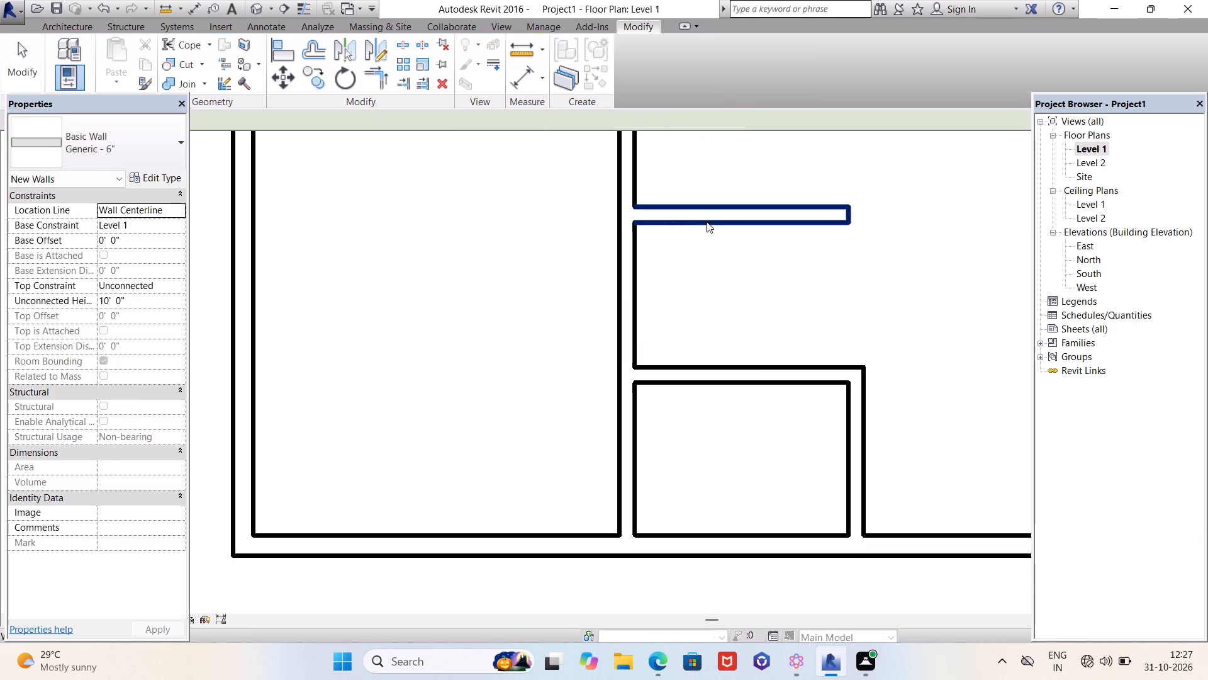
Reference the new wall's temporary dimension to the facing wall faces and set its clear distance from the lower room's north wall to 5'.
click(714, 219)
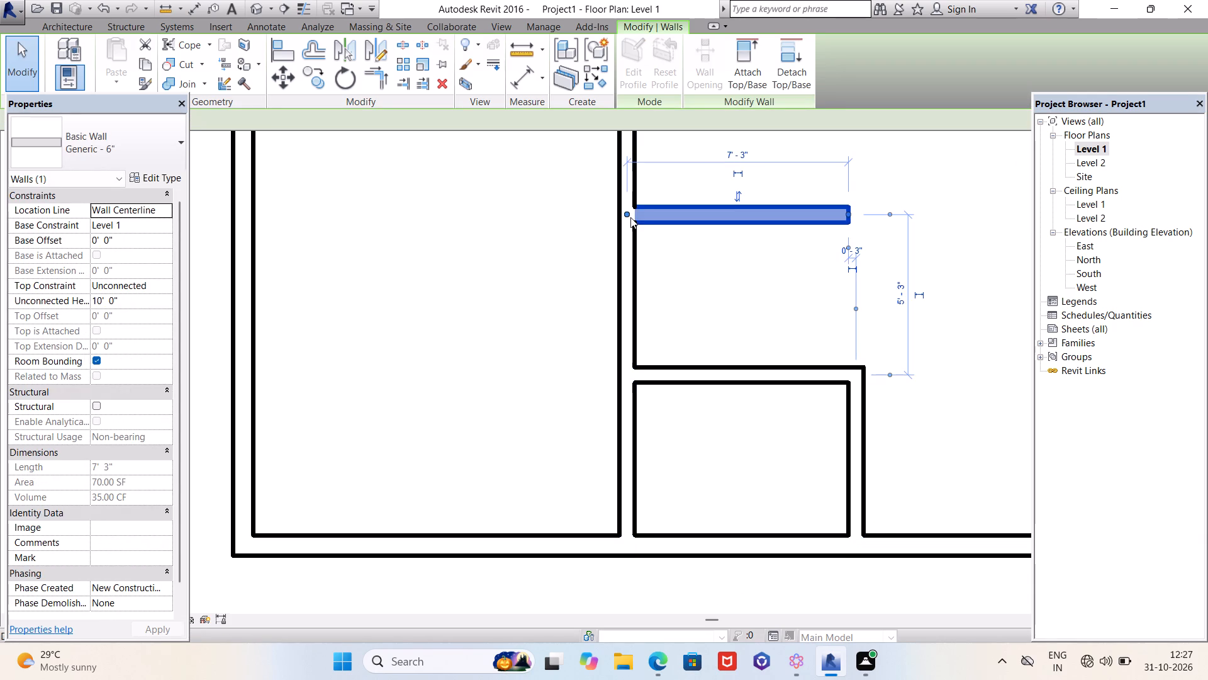
click(630, 217)
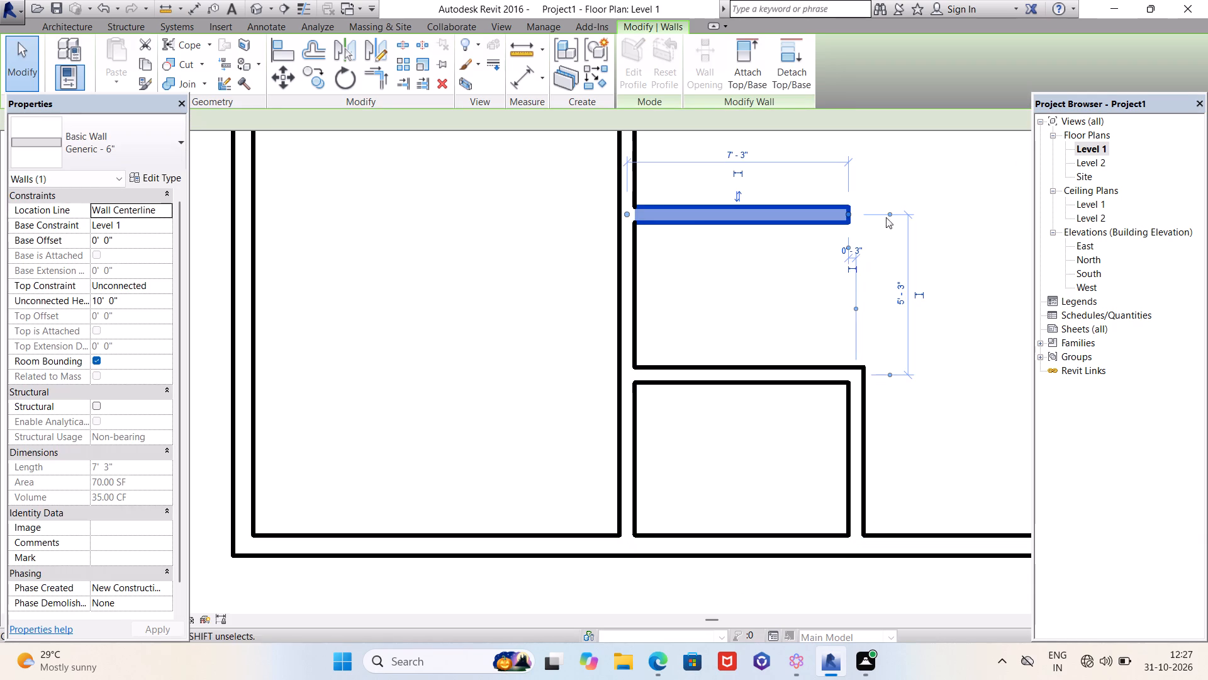
scroll(875, 203, up, 4)
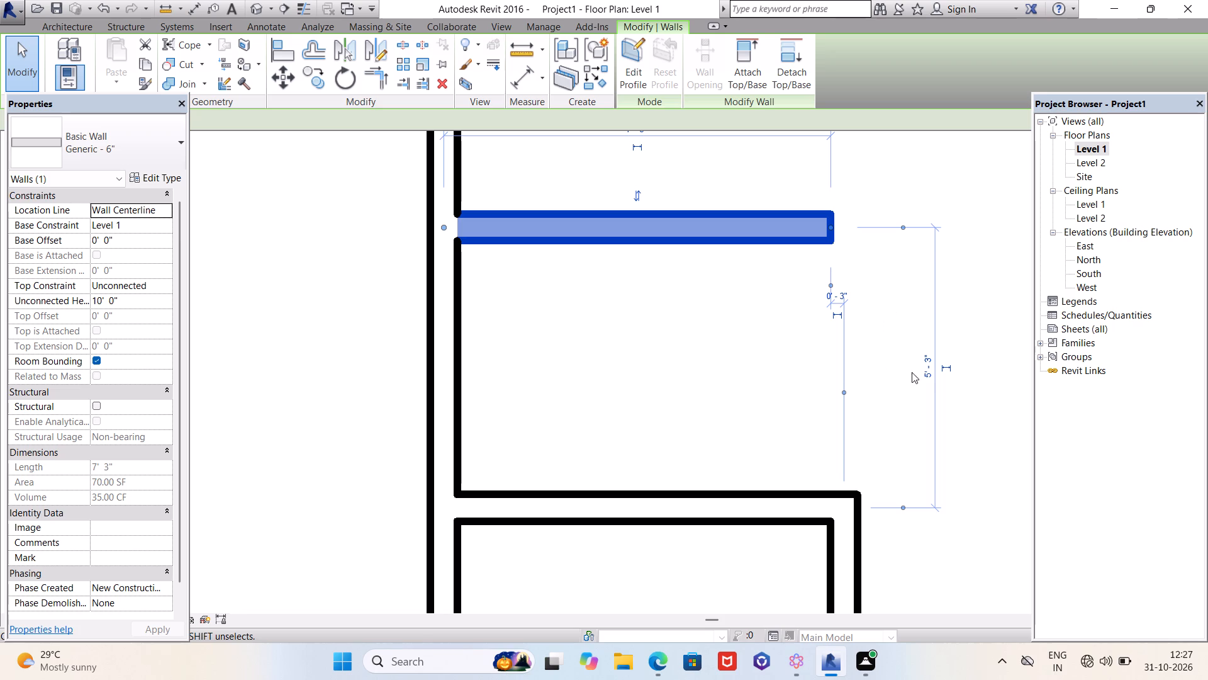
click(904, 230)
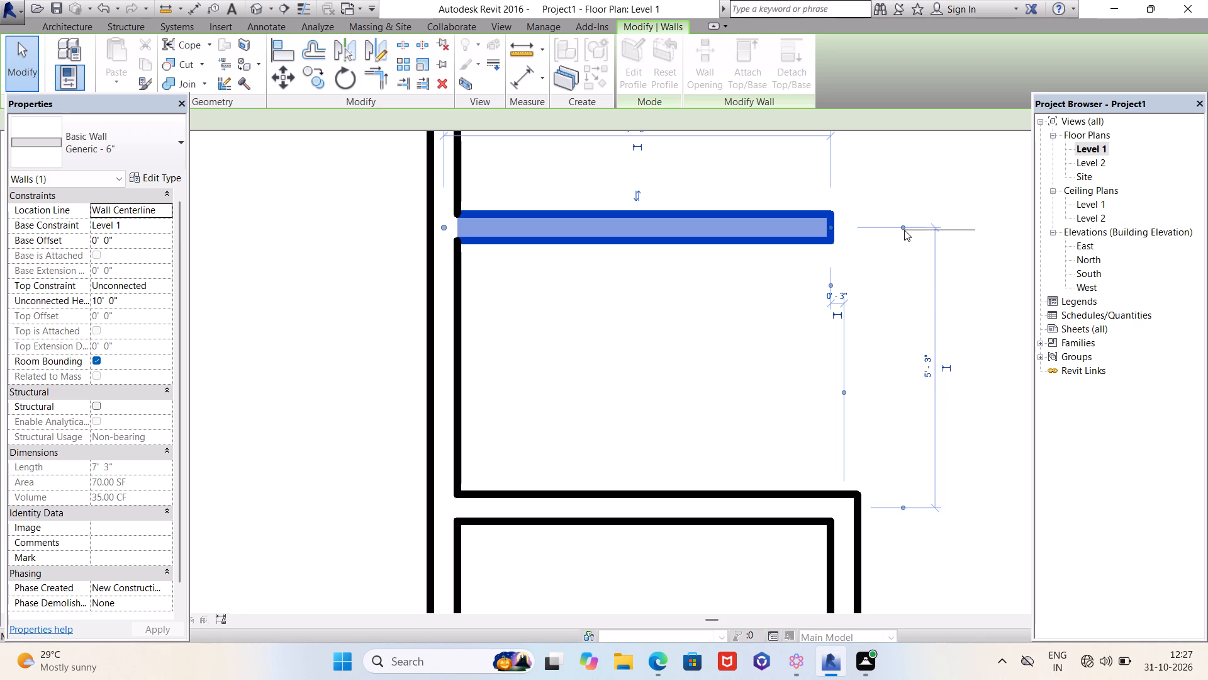
click(903, 510)
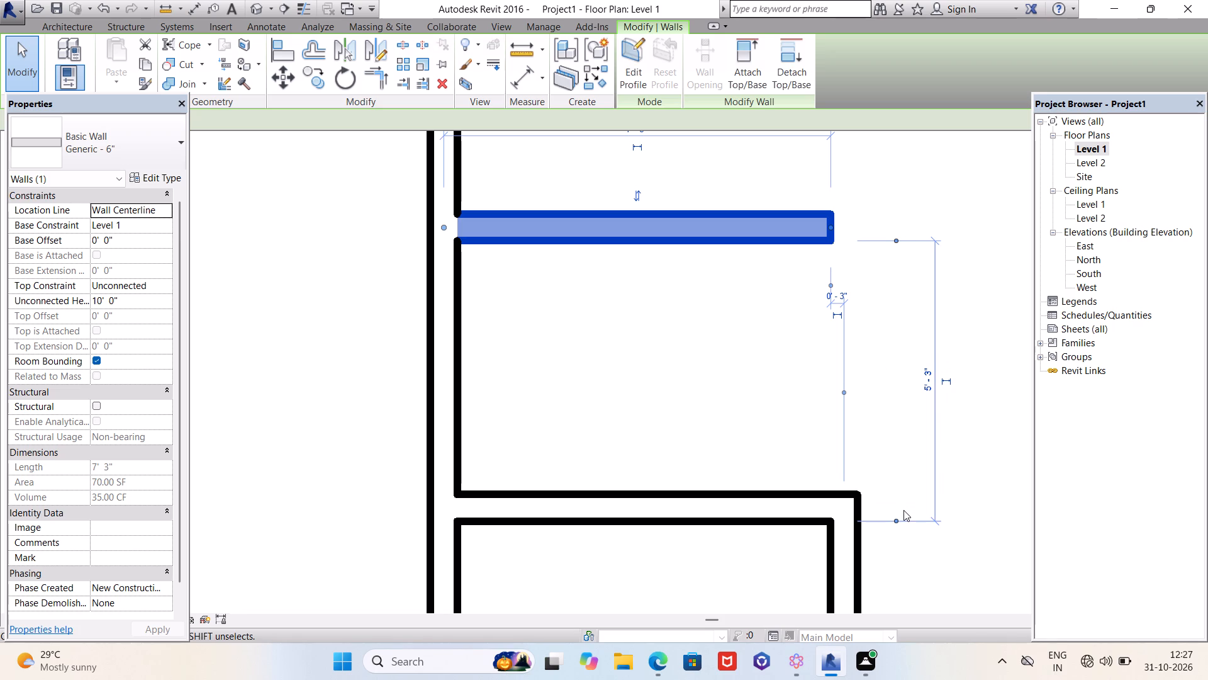
click(898, 521)
scroll(867, 376, up, 3)
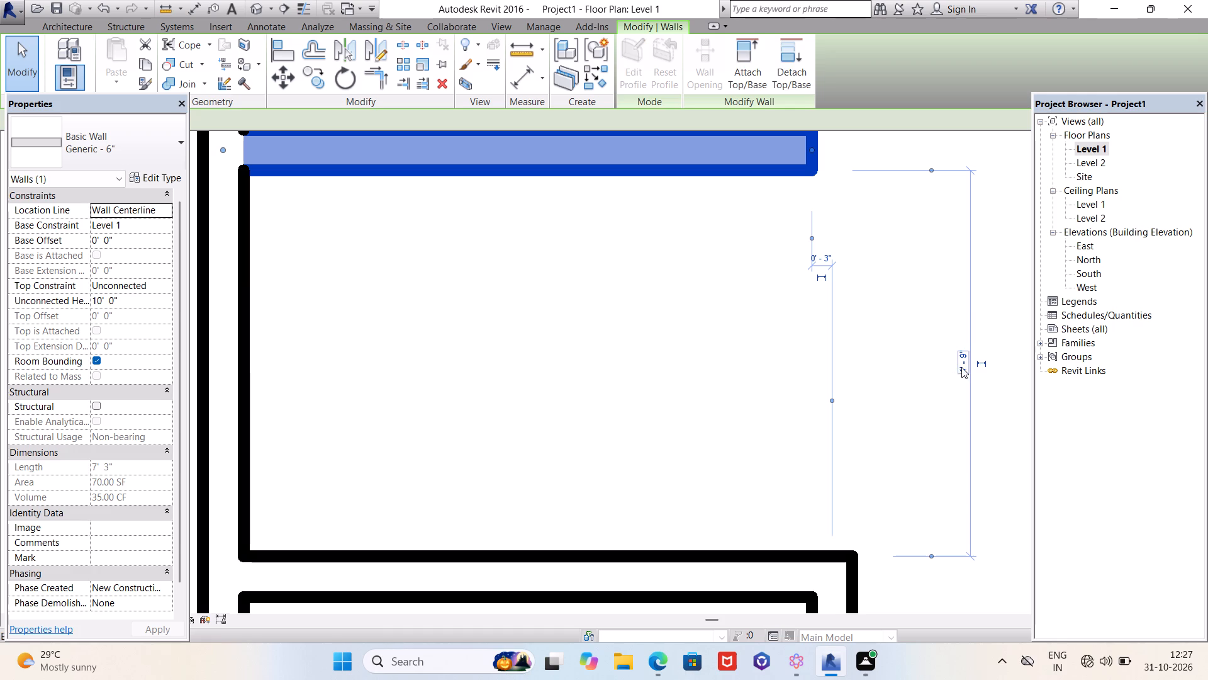
click(961, 367)
text(5')
key(Return)
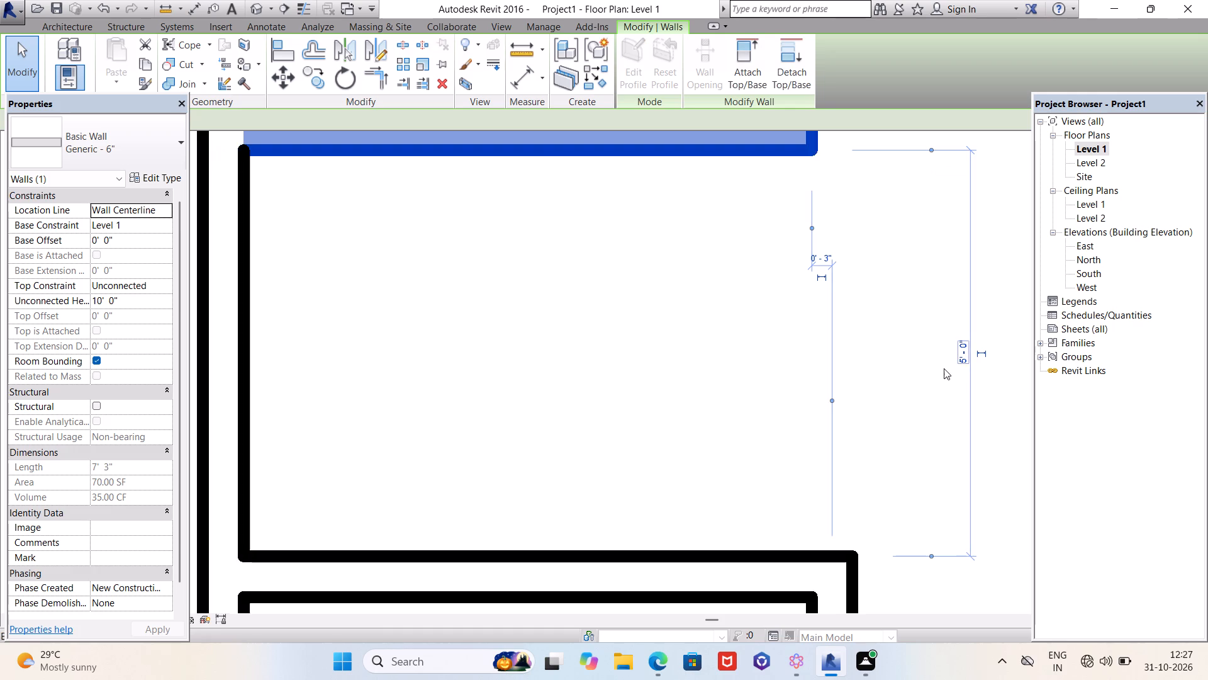
Check the face-to-face distance between the lower room's north wall and the new wall above it using temporary dimensions.
scroll(944, 368, down, 4)
scroll(917, 429, down, 1)
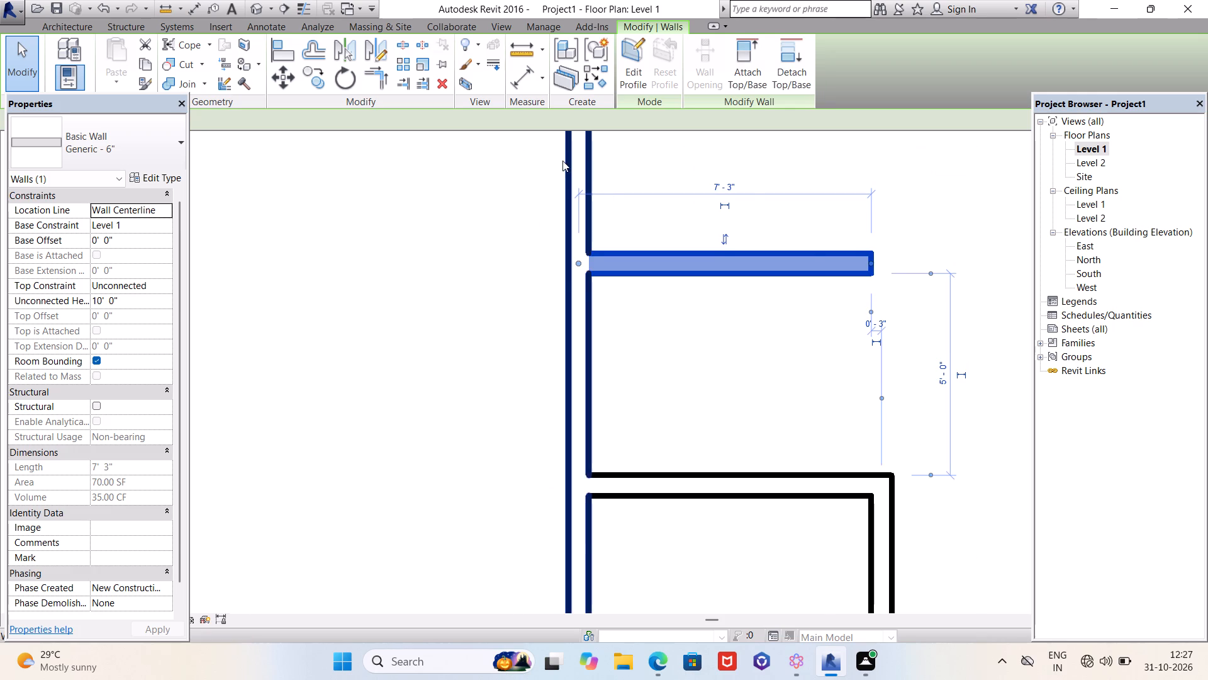
scroll(562, 161, up, 3)
scroll(579, 289, down, 3)
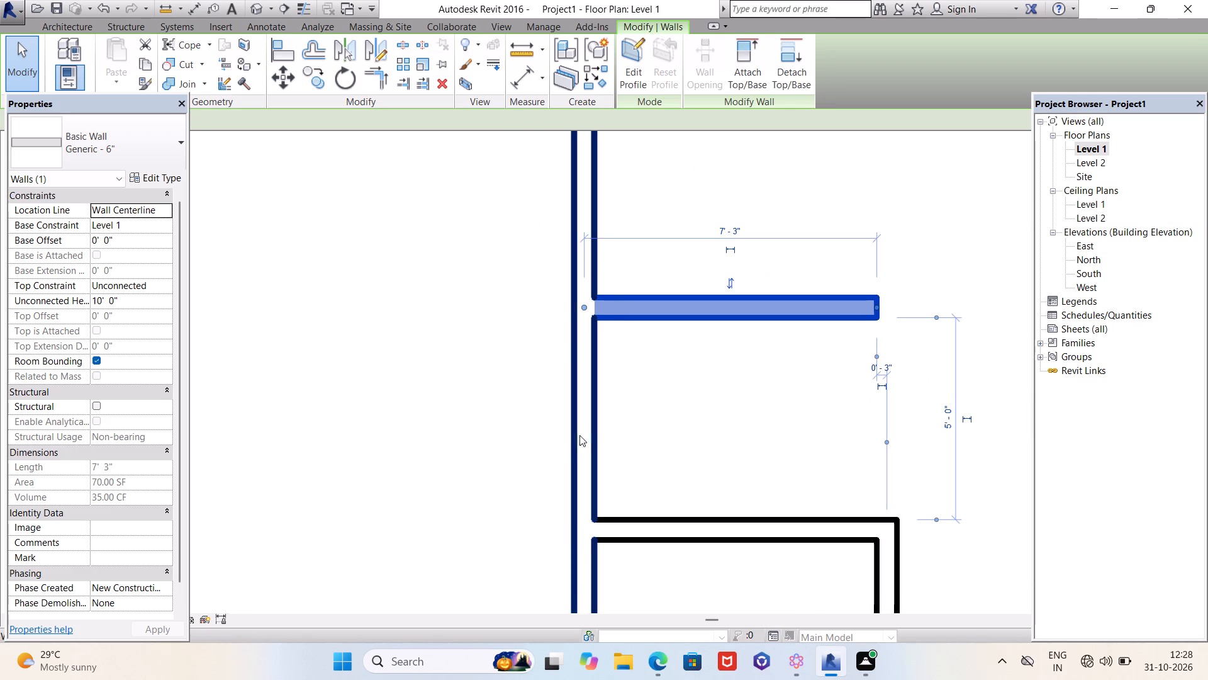
click(591, 433)
click(724, 544)
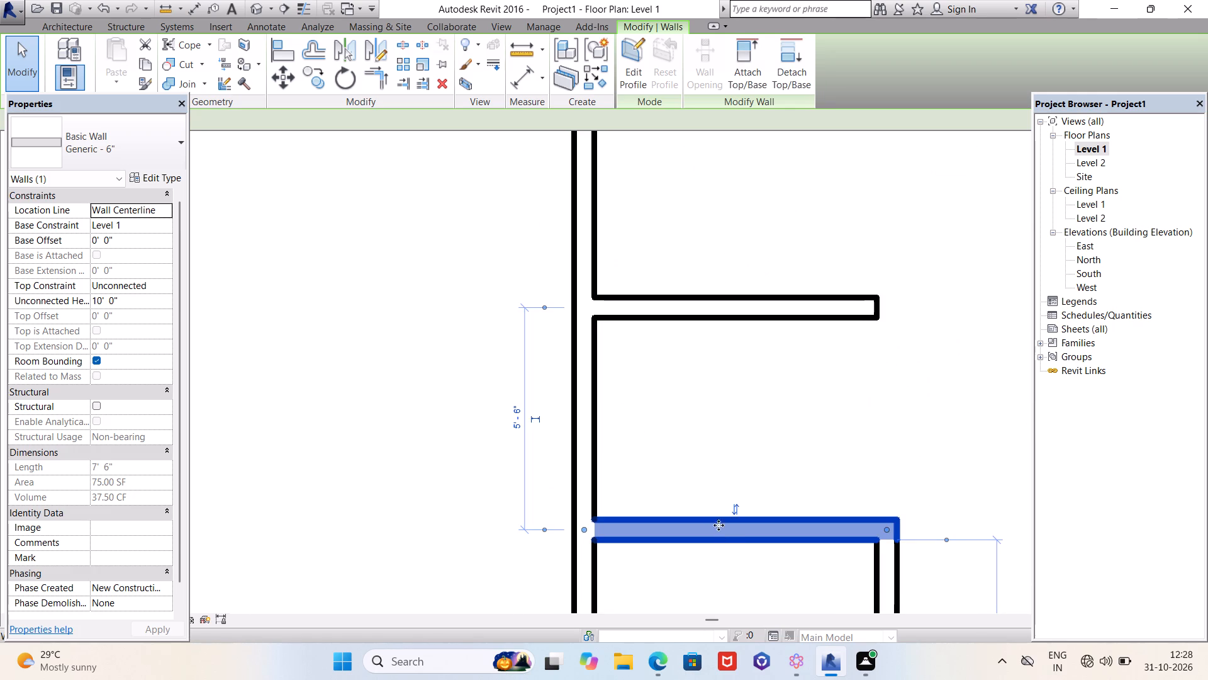
scroll(537, 542, up, 4)
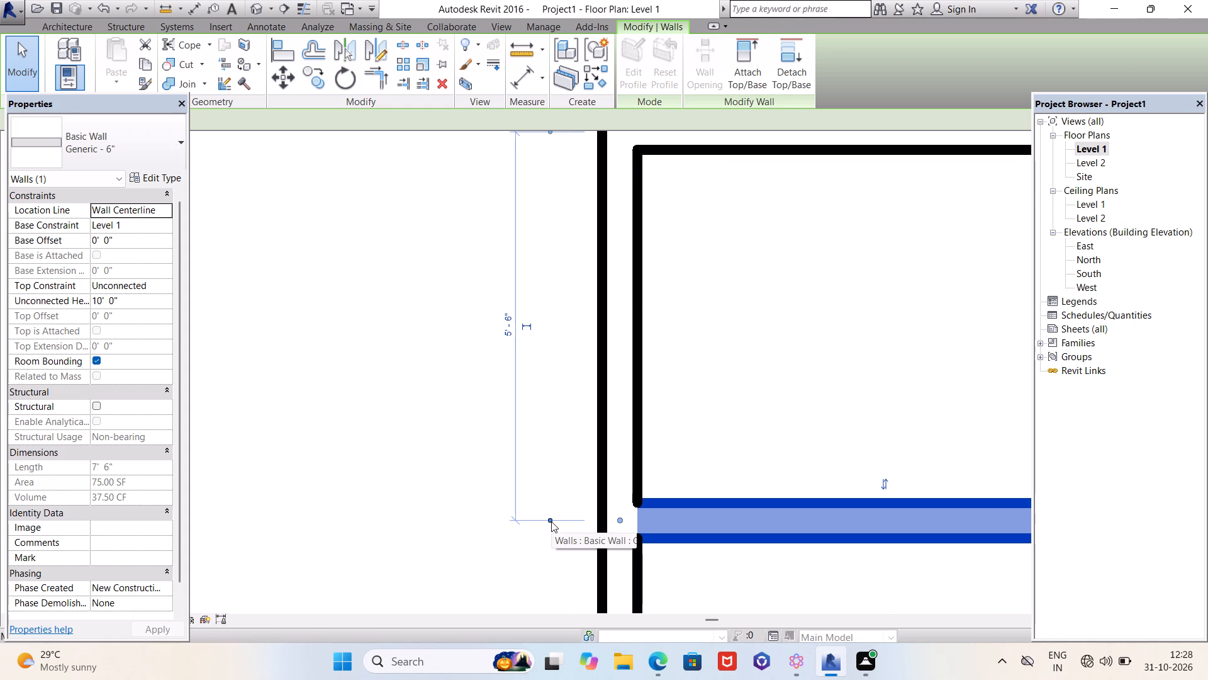
click(551, 521)
click(549, 536)
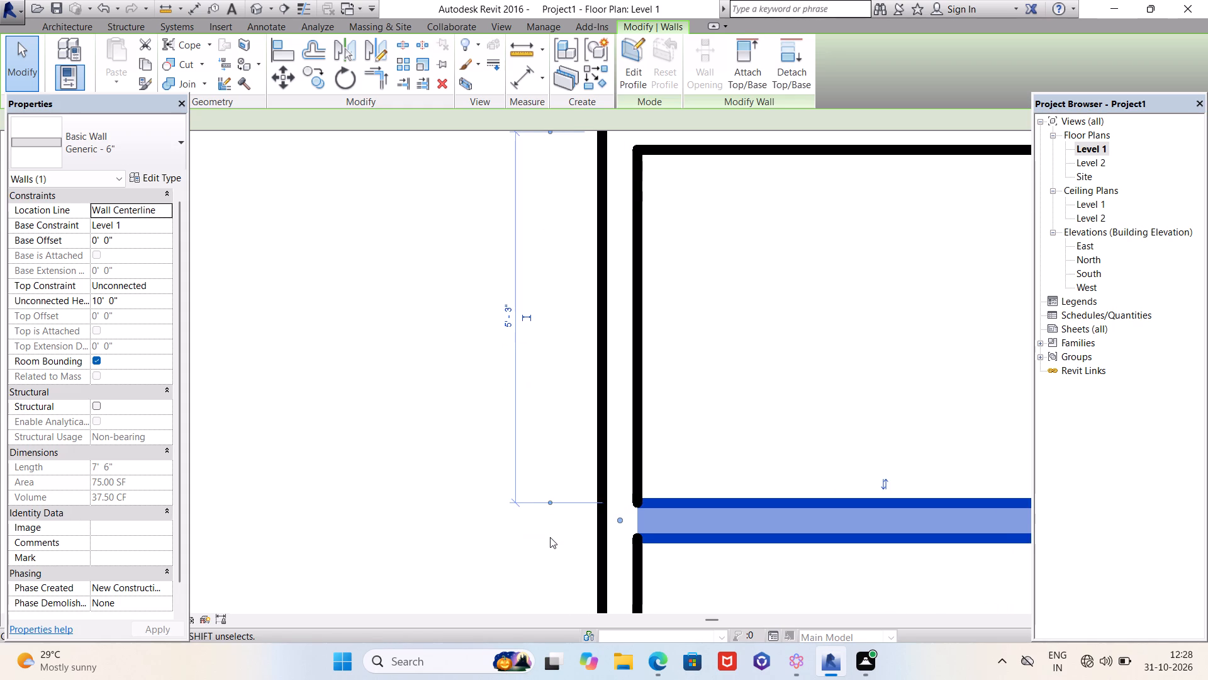
scroll(550, 537, down, 3)
click(550, 268)
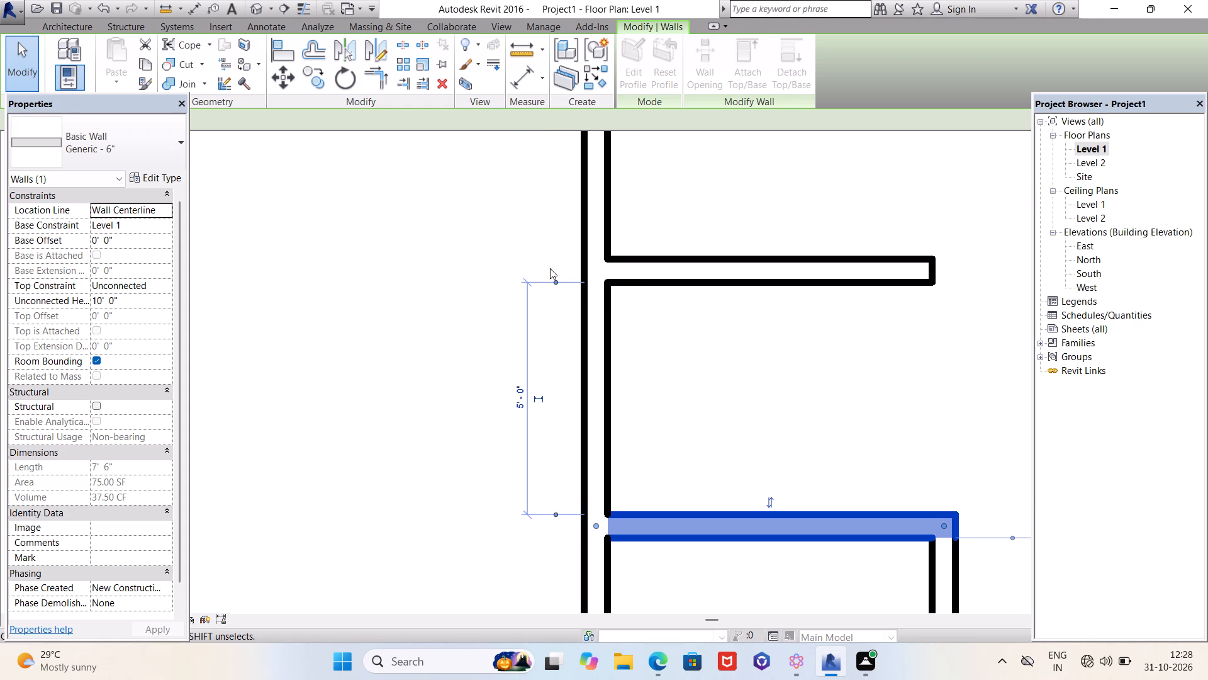
scroll(513, 334, down, 4)
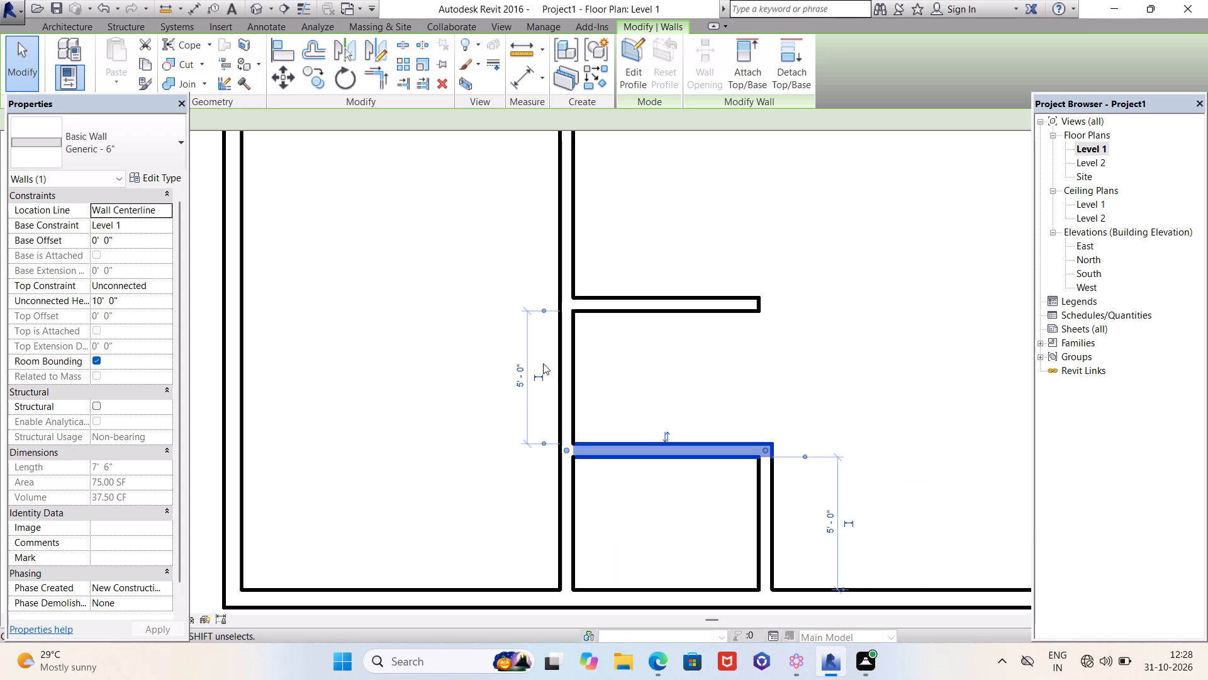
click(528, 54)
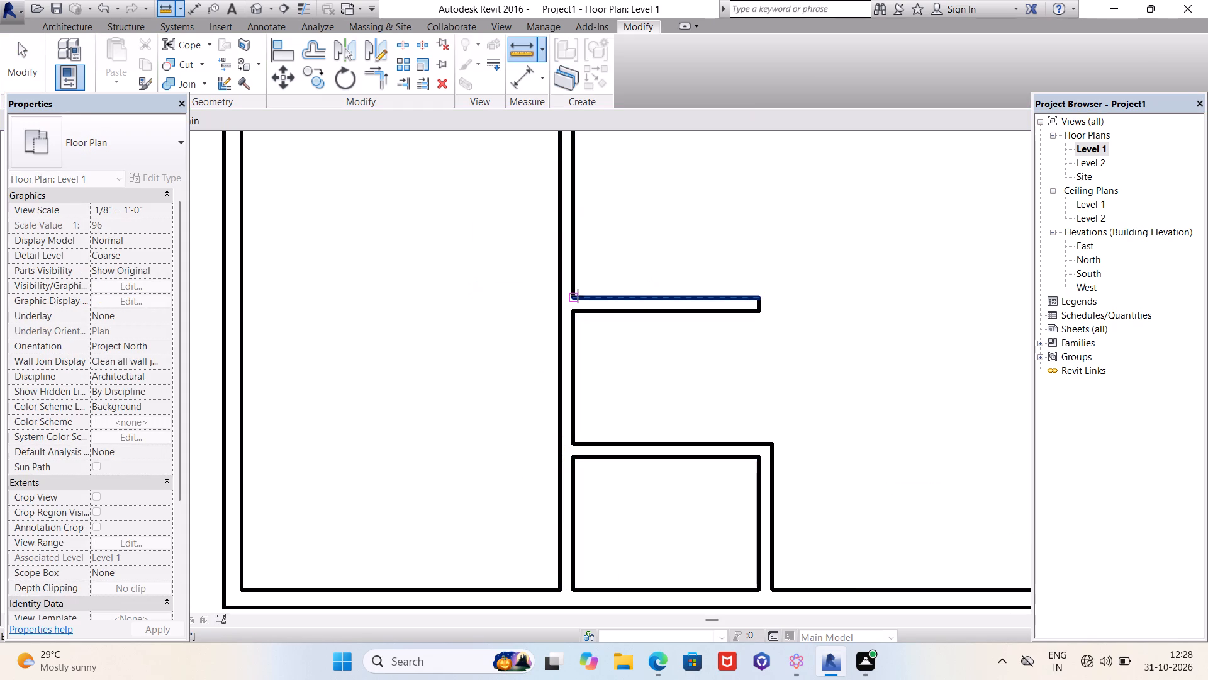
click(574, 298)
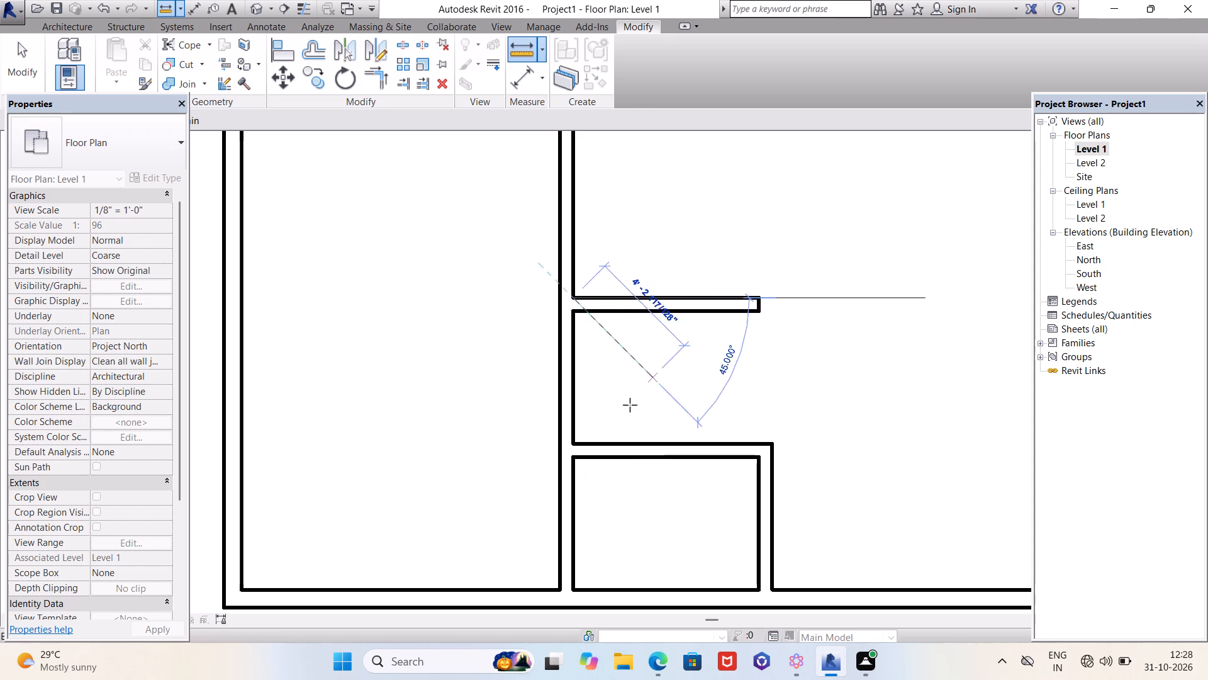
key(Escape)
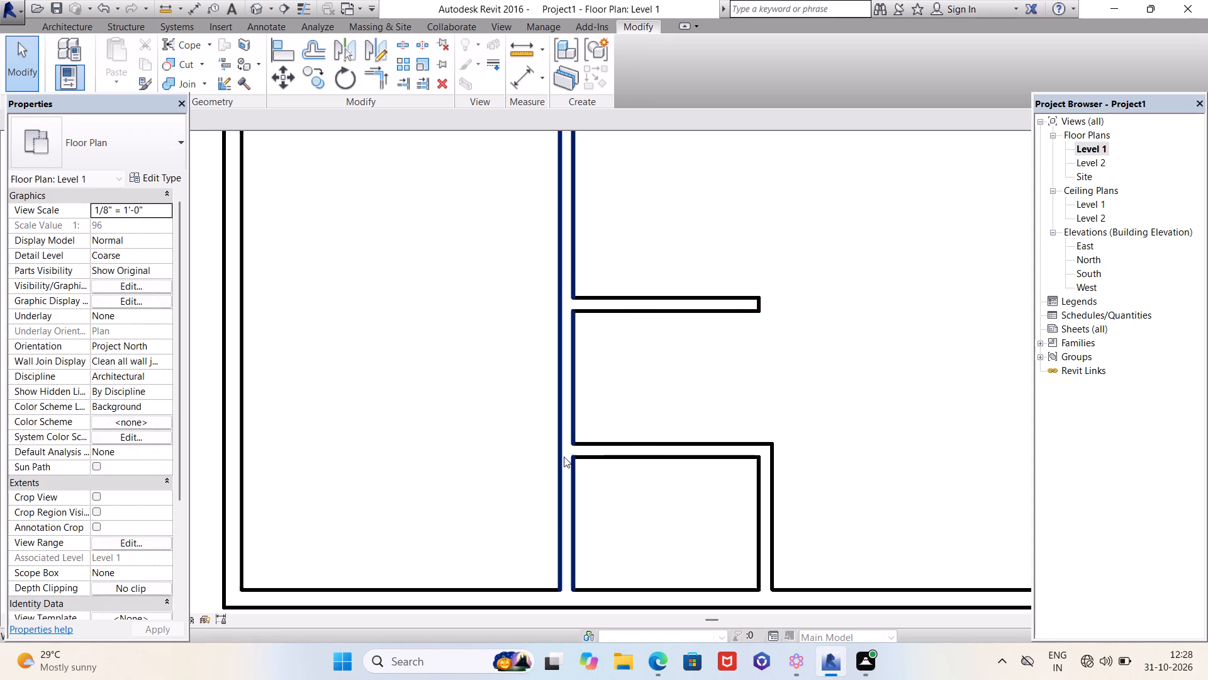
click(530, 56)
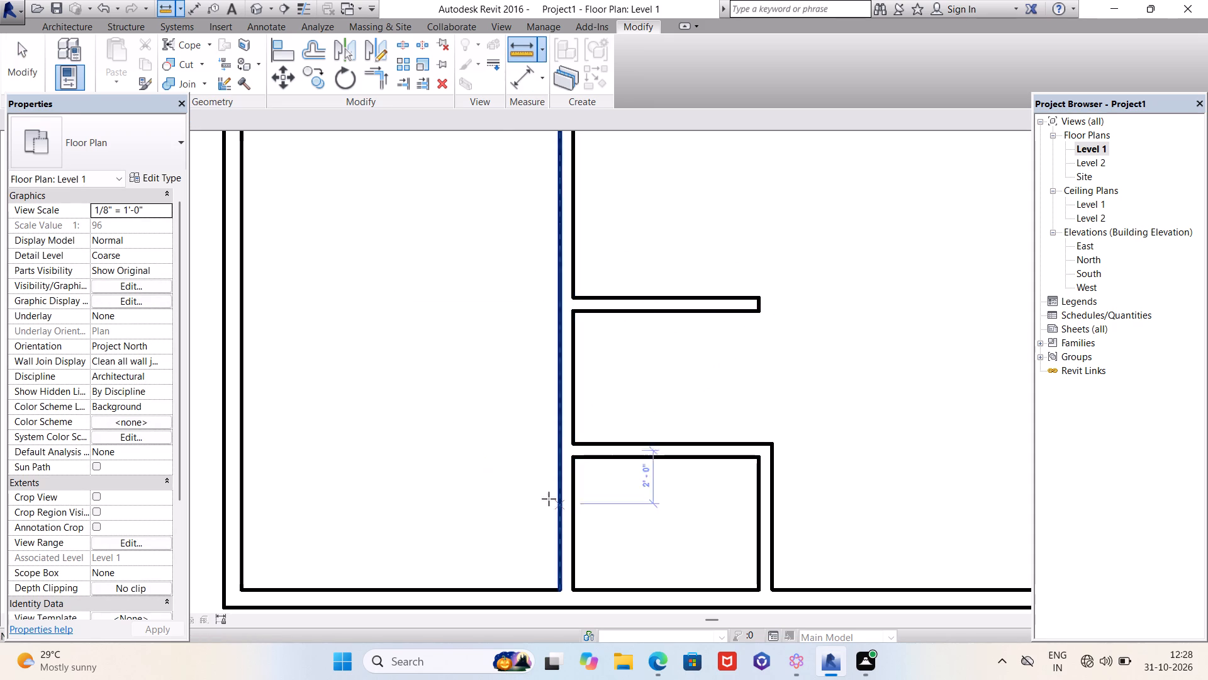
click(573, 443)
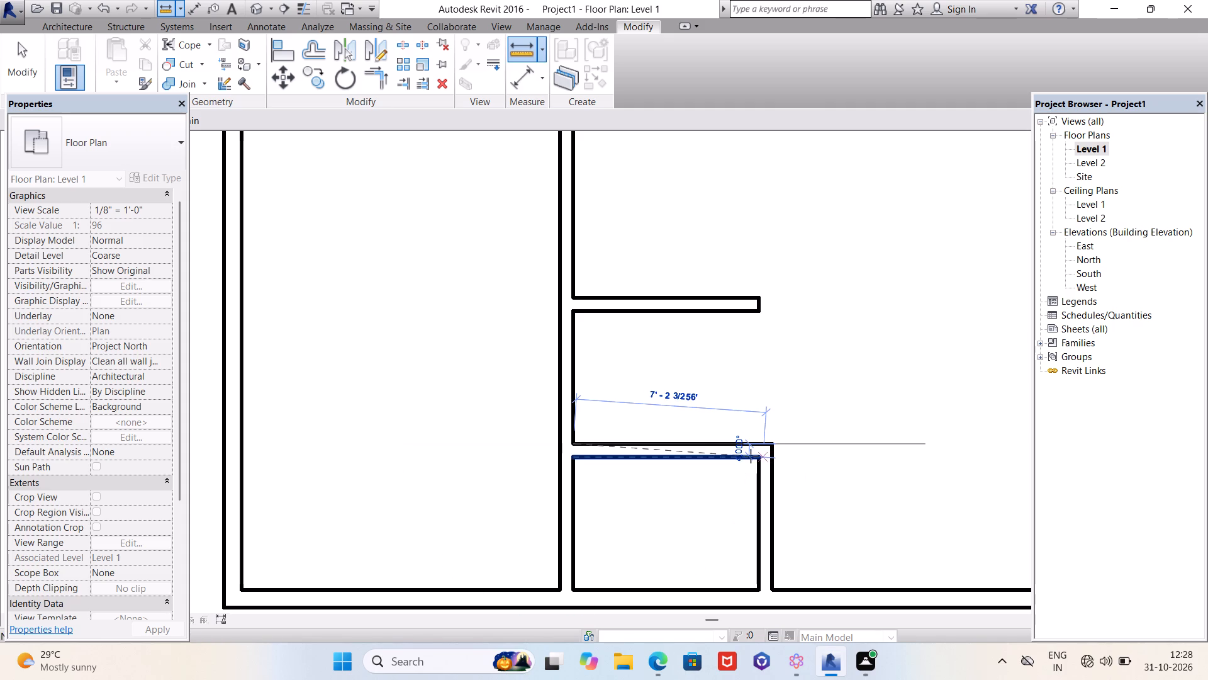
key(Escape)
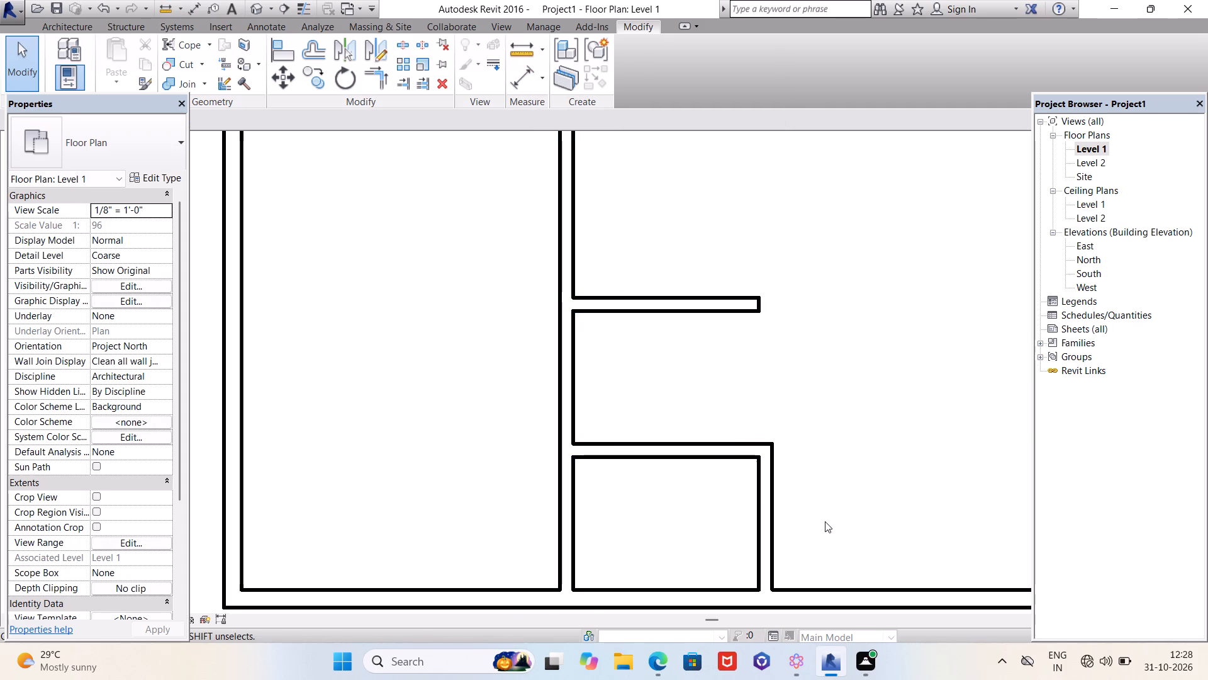
Check the temporary dimensions of the lower small room's north wall, including its clear distance from the enclosure's south wall.
click(712, 452)
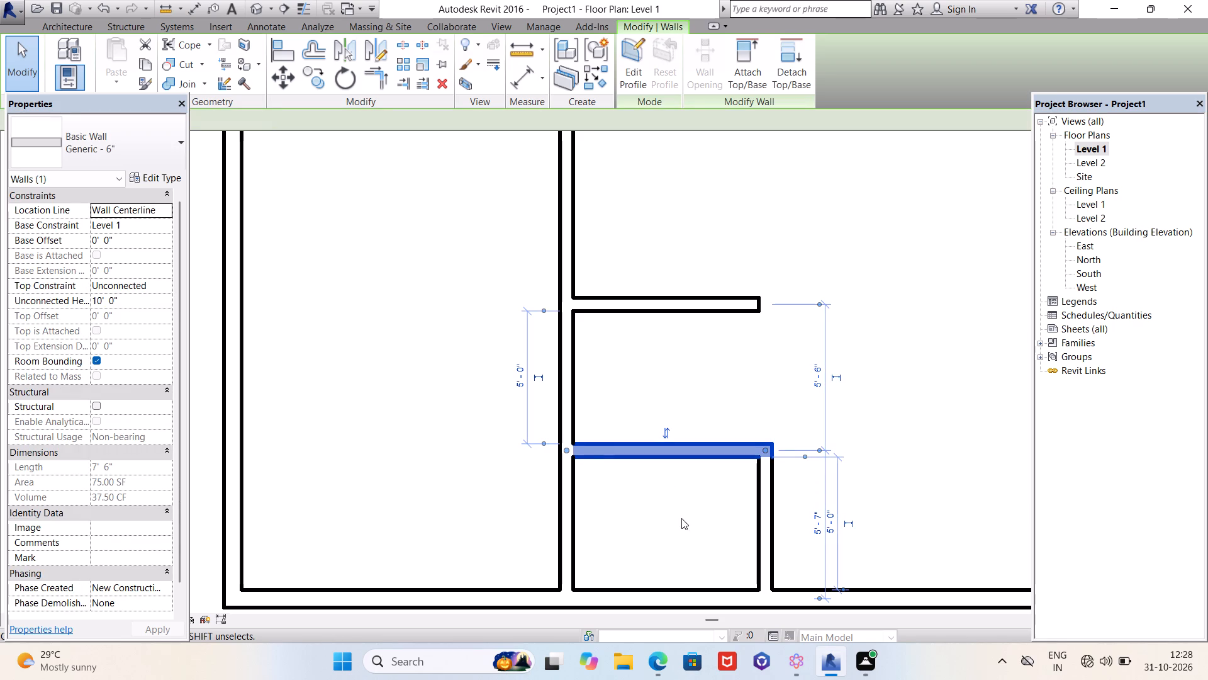
scroll(844, 557, up, 4)
scroll(578, 108, down, 2)
scroll(737, 324, down, 4)
scroll(786, 433, up, 5)
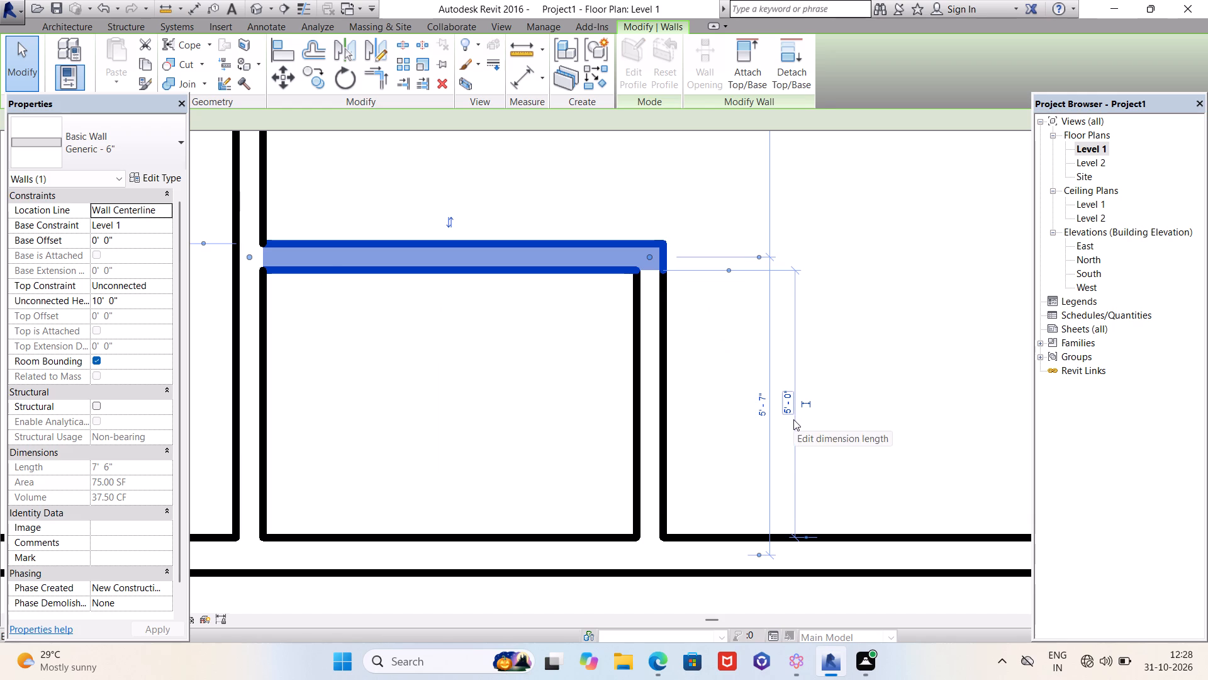
scroll(793, 419, down, 2)
key(Escape)
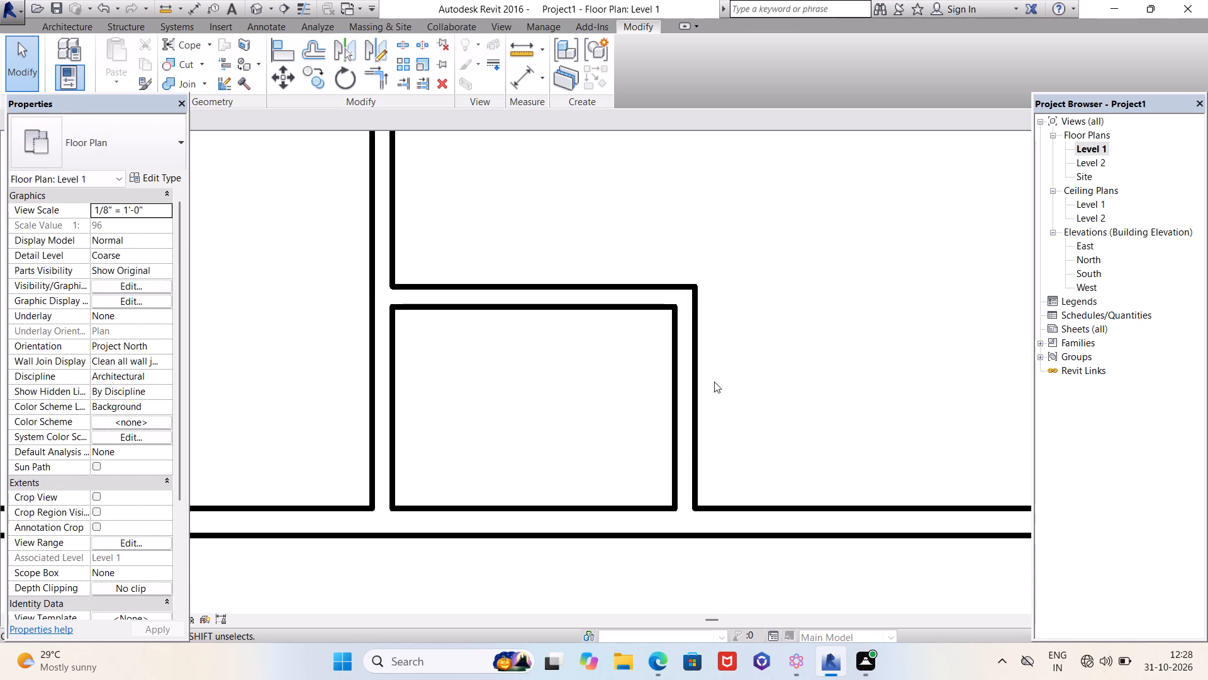
Measure the lower small room's inside width along its north wall.
click(531, 54)
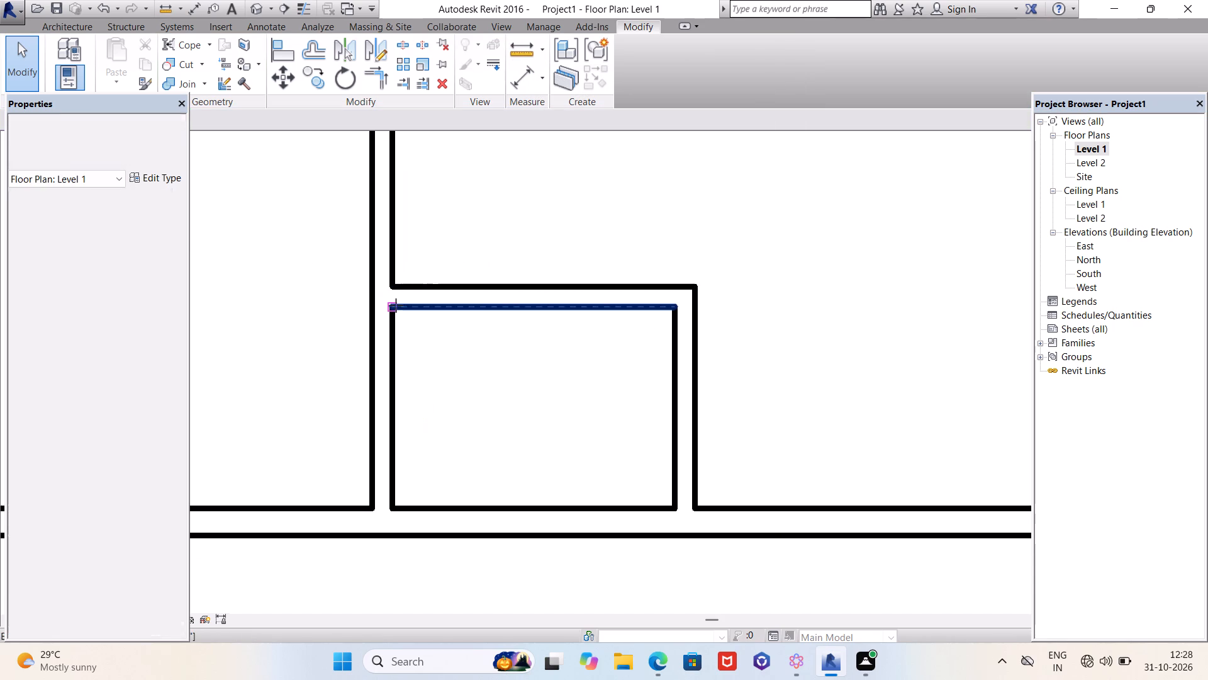
click(396, 305)
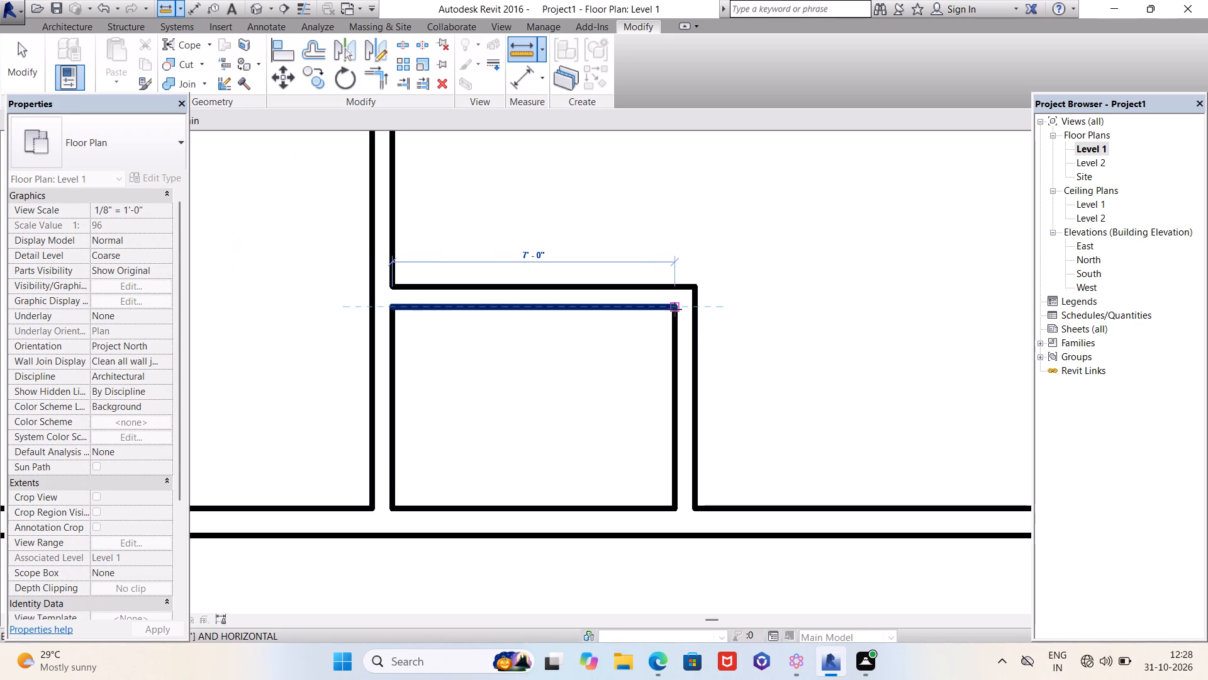
key(Escape)
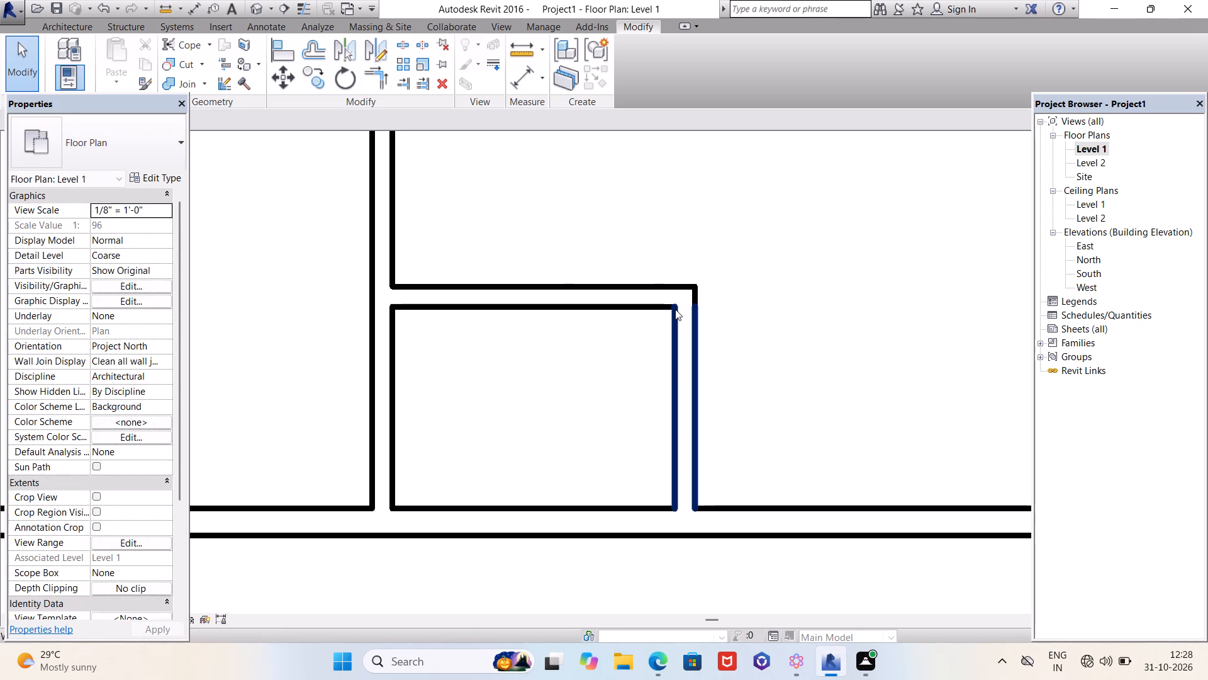
key(Escape)
Delete the lower small room's north wall and east wall.
click(640, 308)
key(Delete)
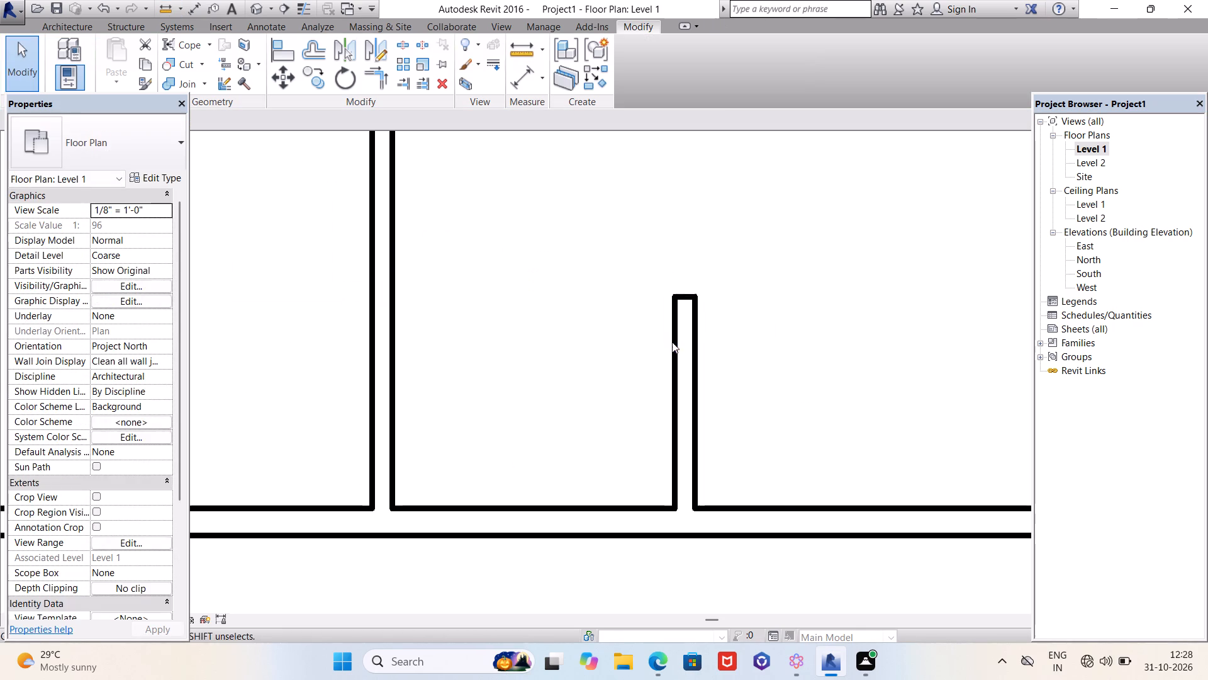
click(674, 346)
key(Delete)
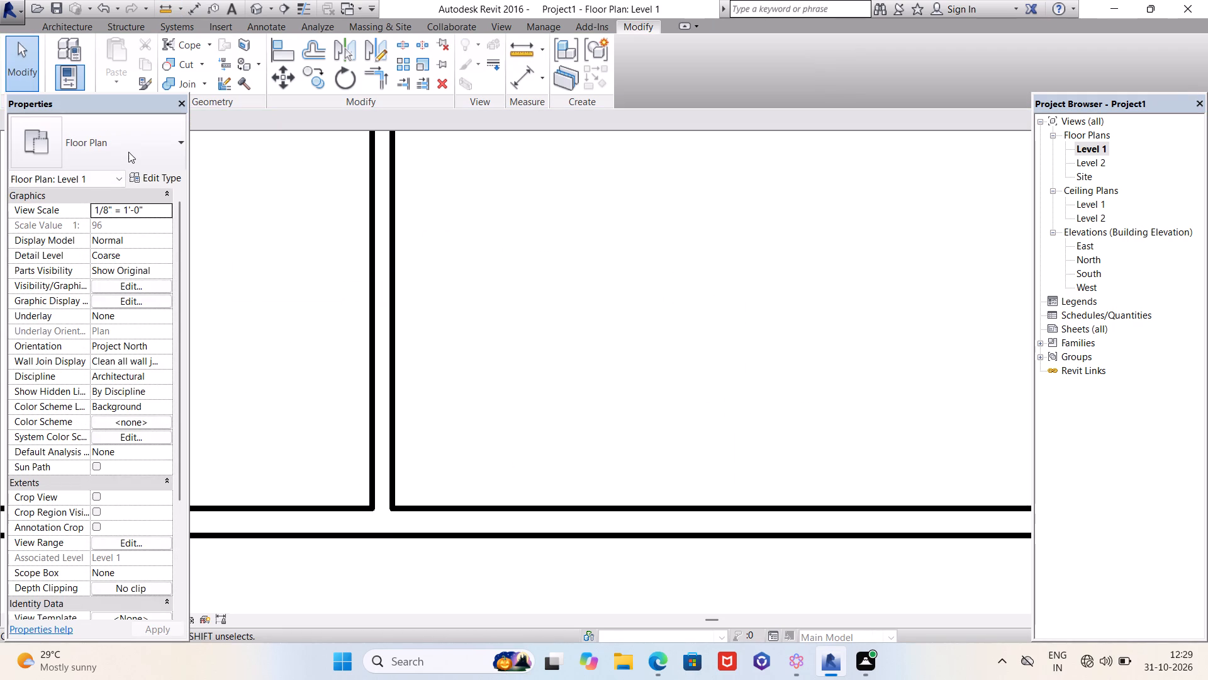
Start a straight Generic - 6" wall with a 5' offset.
click(128, 149)
click(140, 144)
click(40, 25)
click(68, 58)
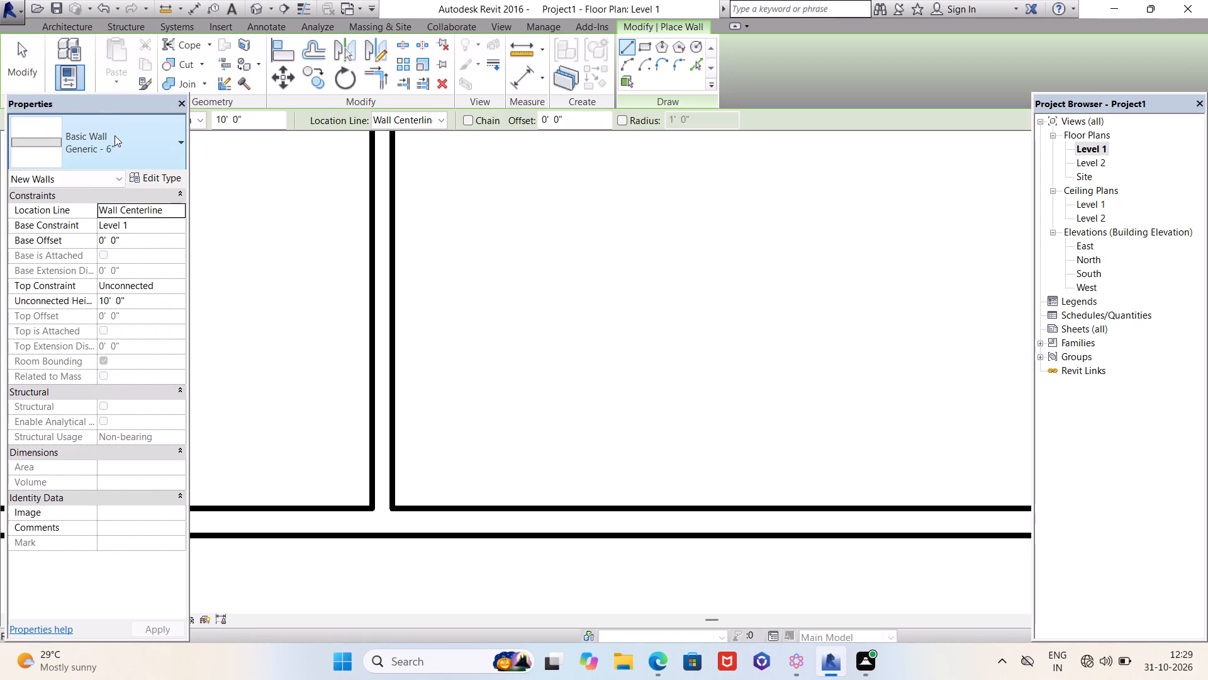
click(394, 509)
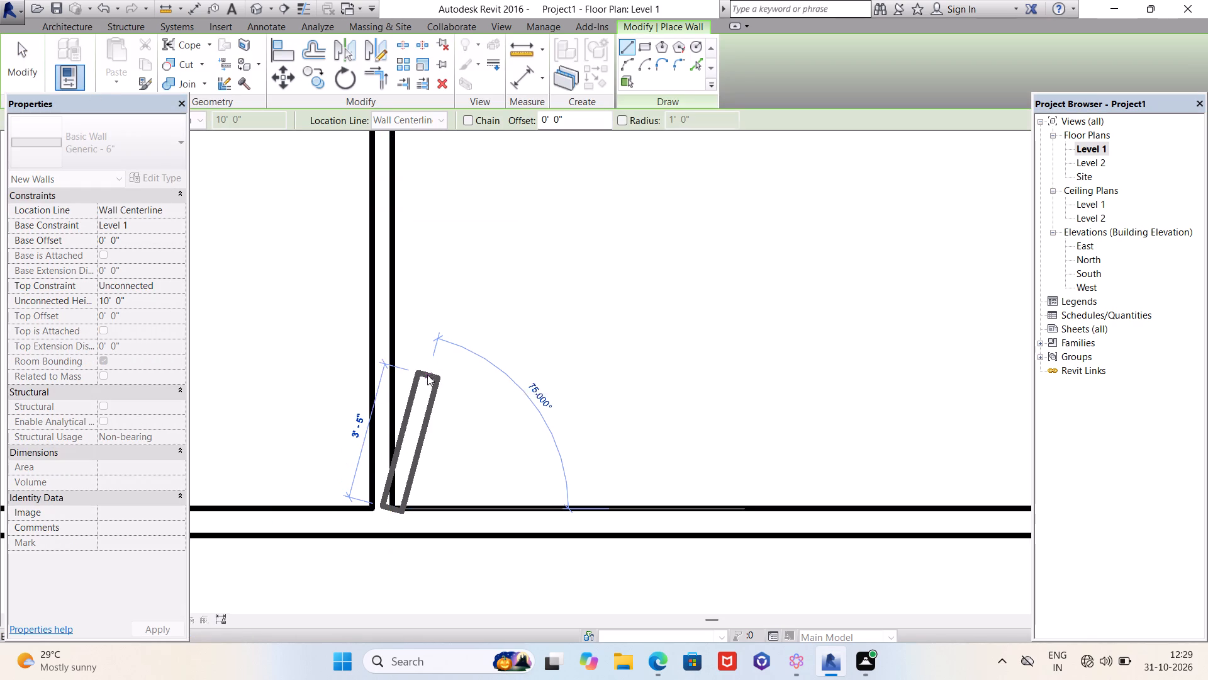
key(Escape)
drag(568, 118, 542, 122)
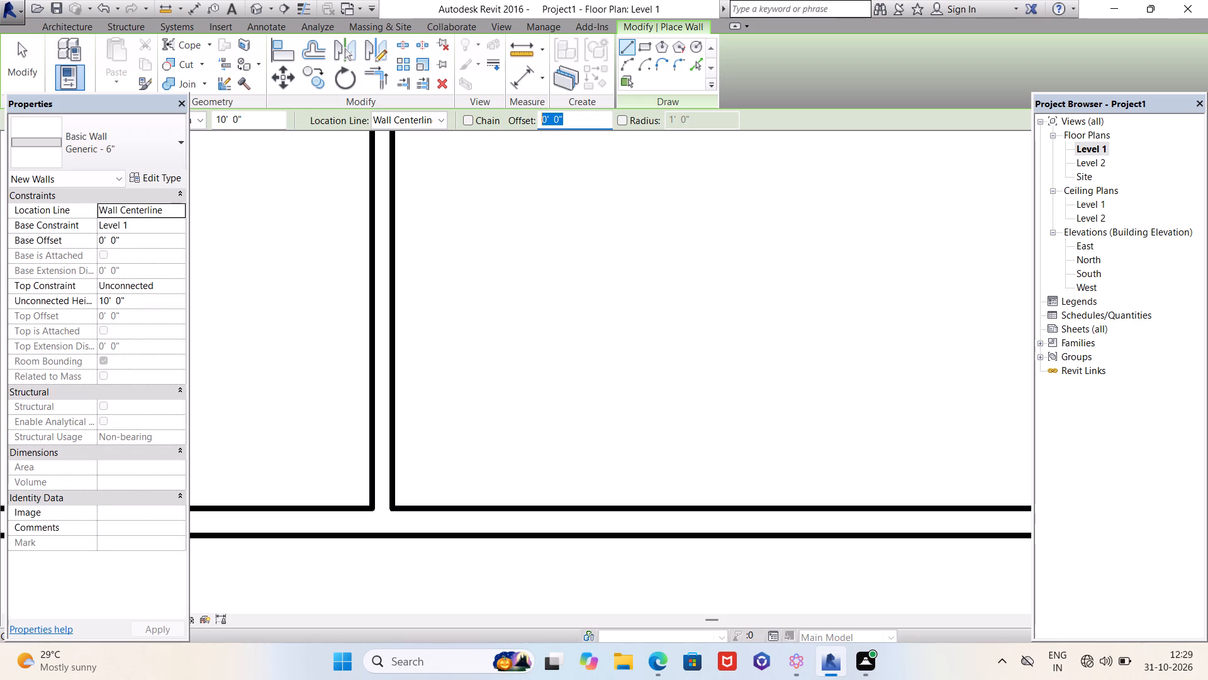
drag(542, 122, 530, 125)
text(5')
key(Return)
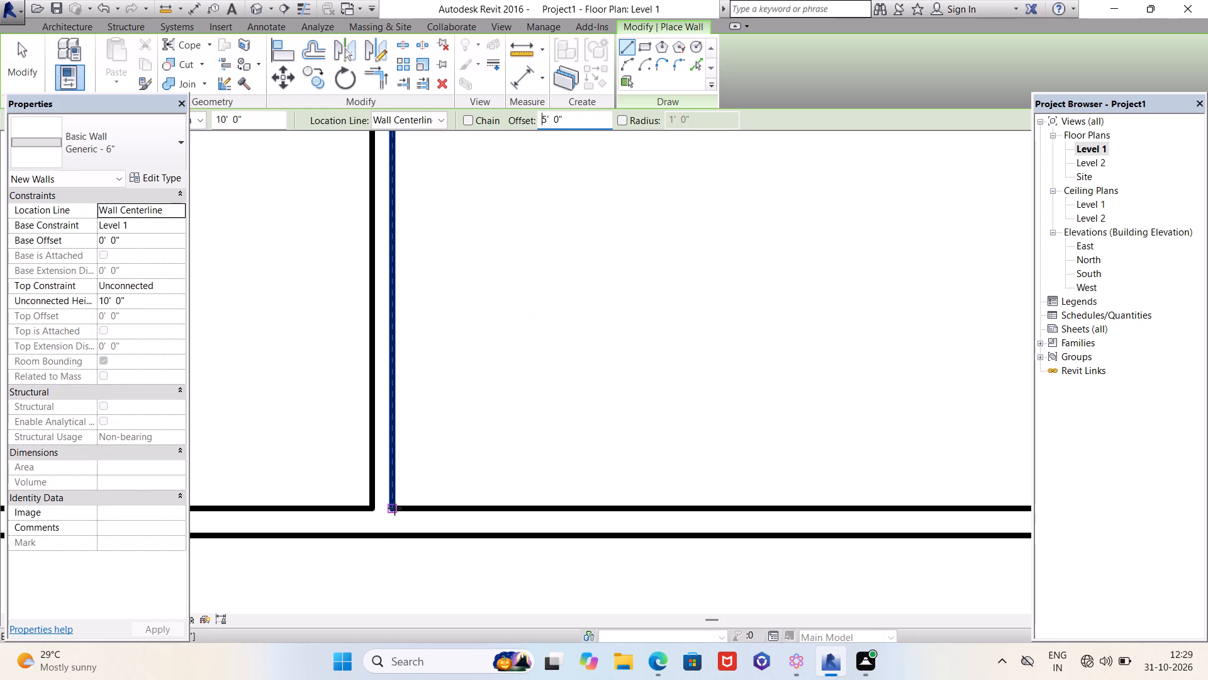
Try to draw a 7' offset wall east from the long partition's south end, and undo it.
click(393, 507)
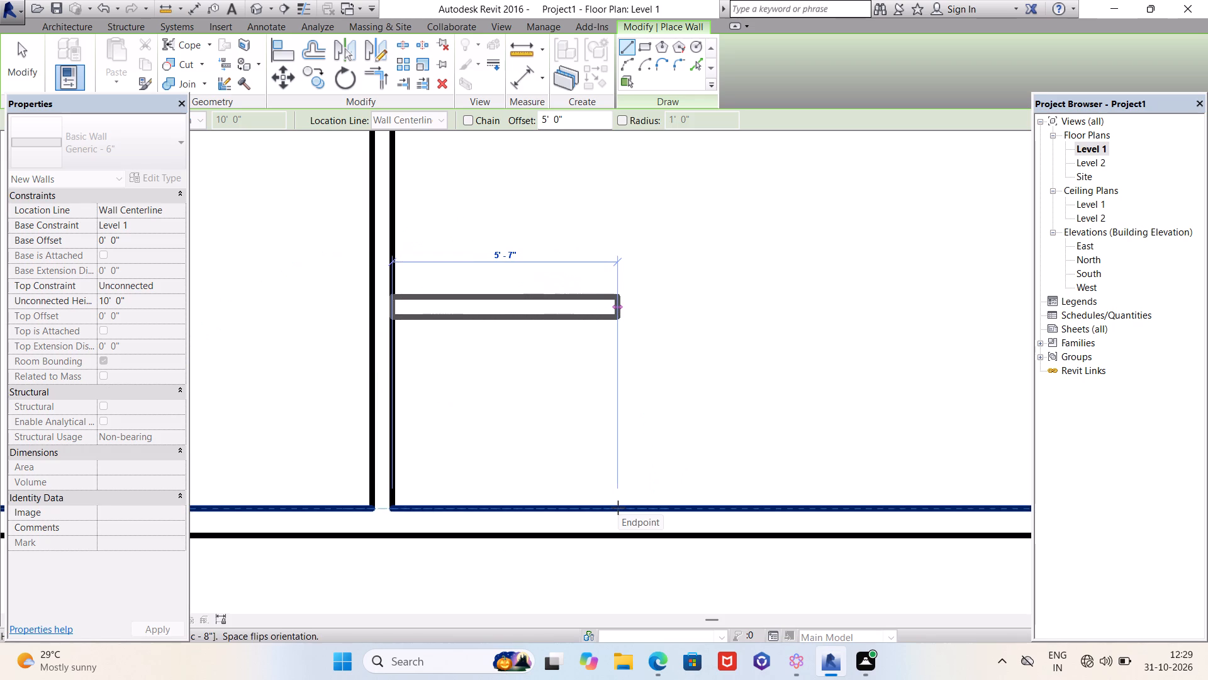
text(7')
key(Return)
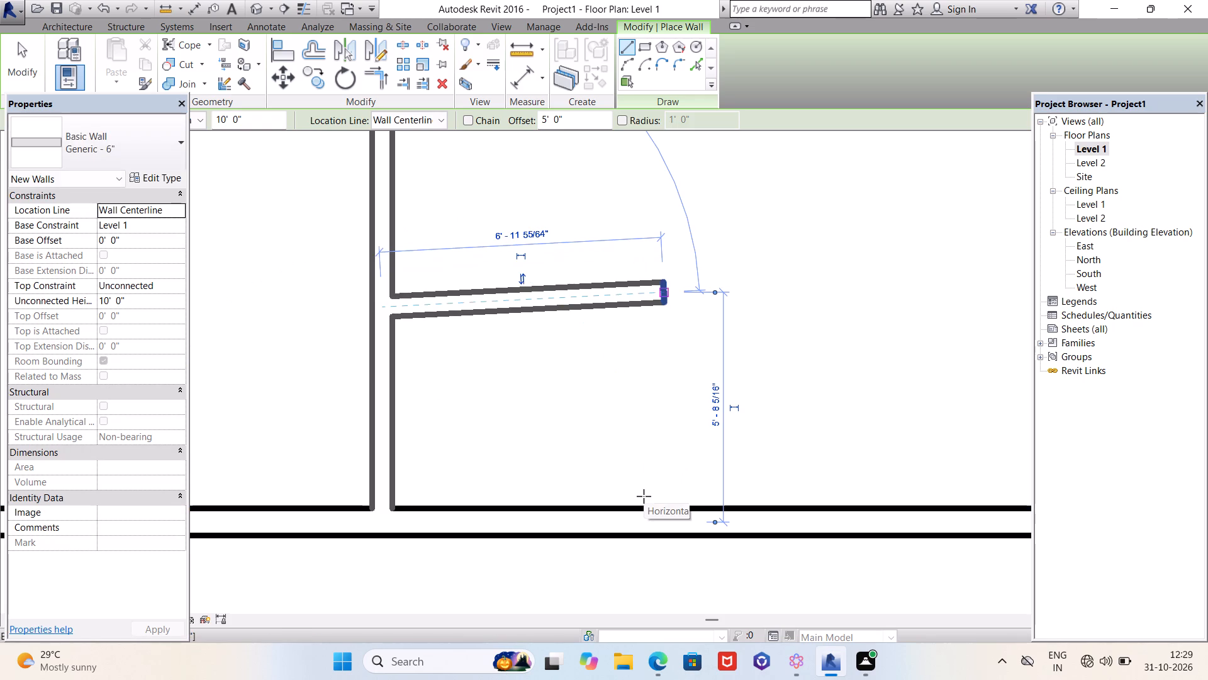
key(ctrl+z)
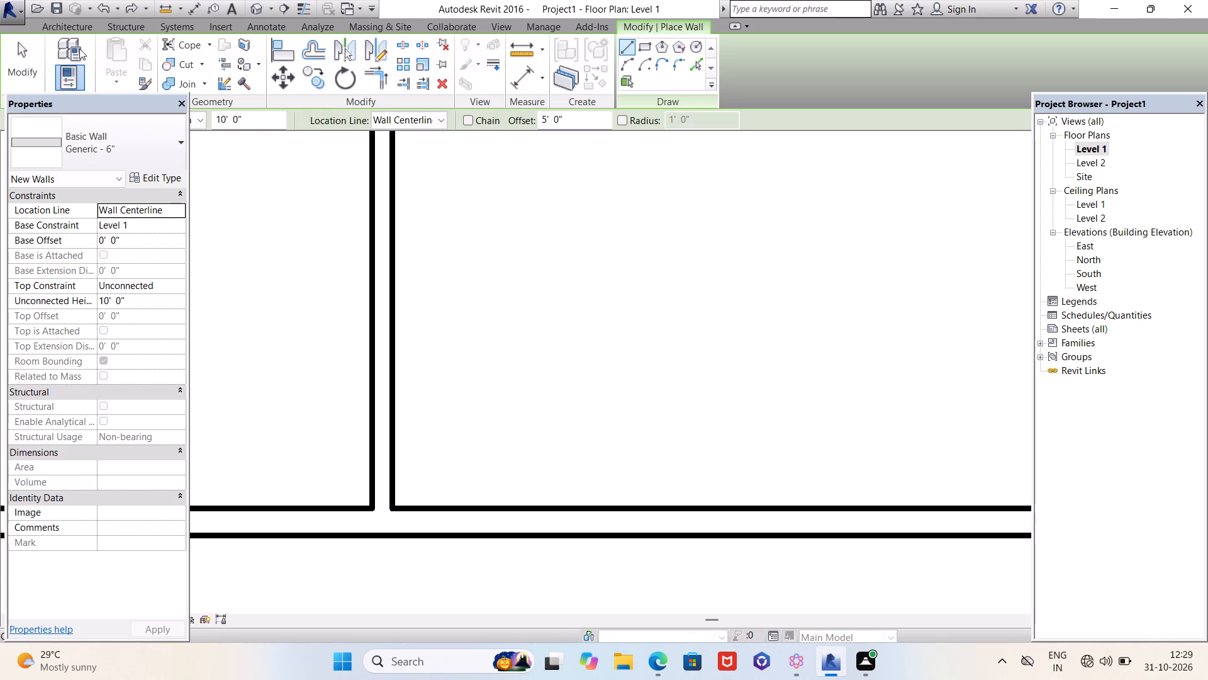
Draw a 7' long Generic - 6" wall east from the long partition's east face, offset 5' north of the enclosure's south wall.
text(WA)
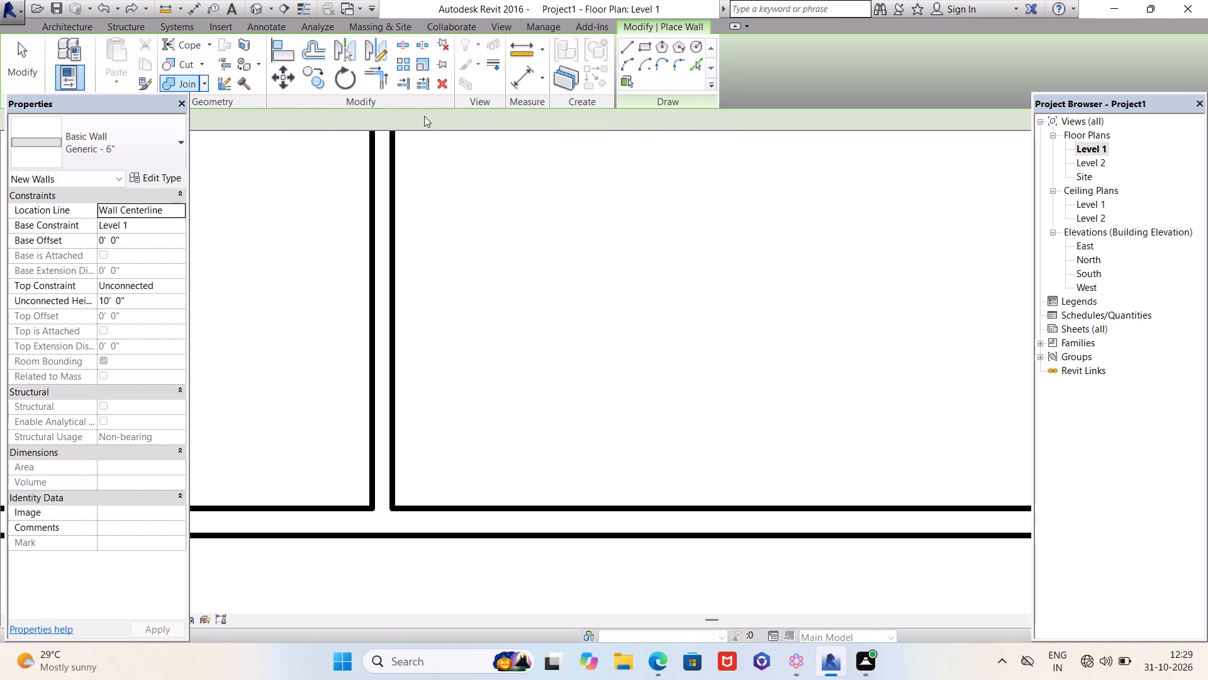
click(394, 506)
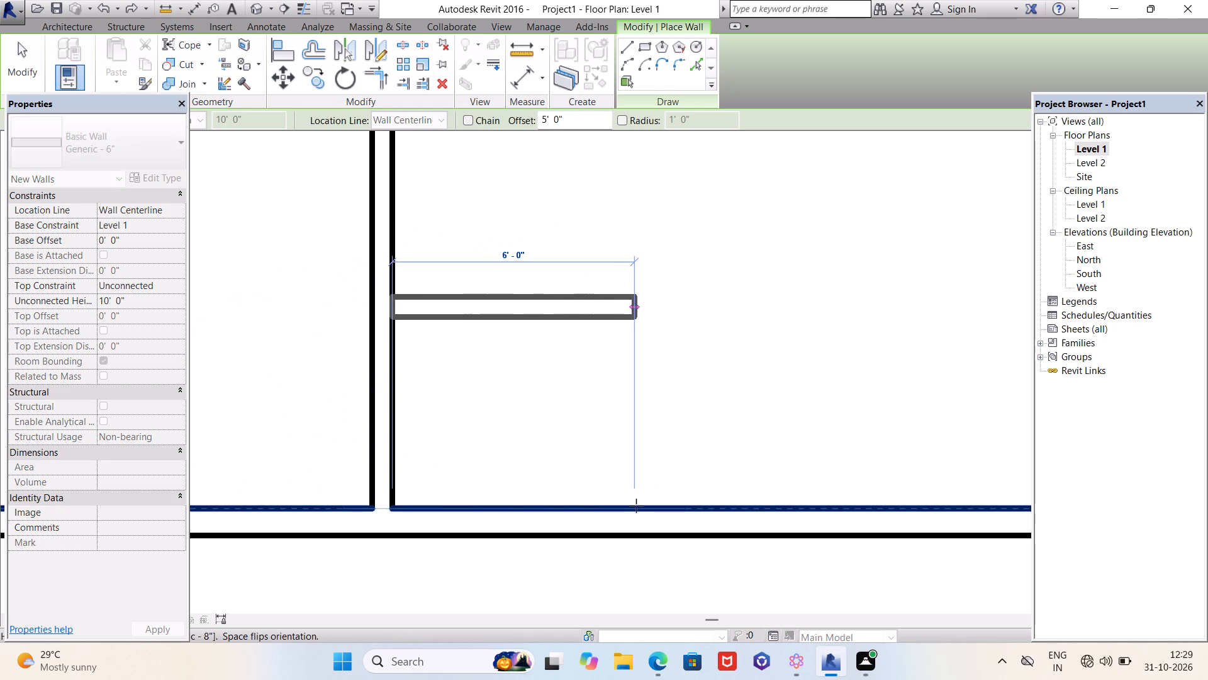
text(7')
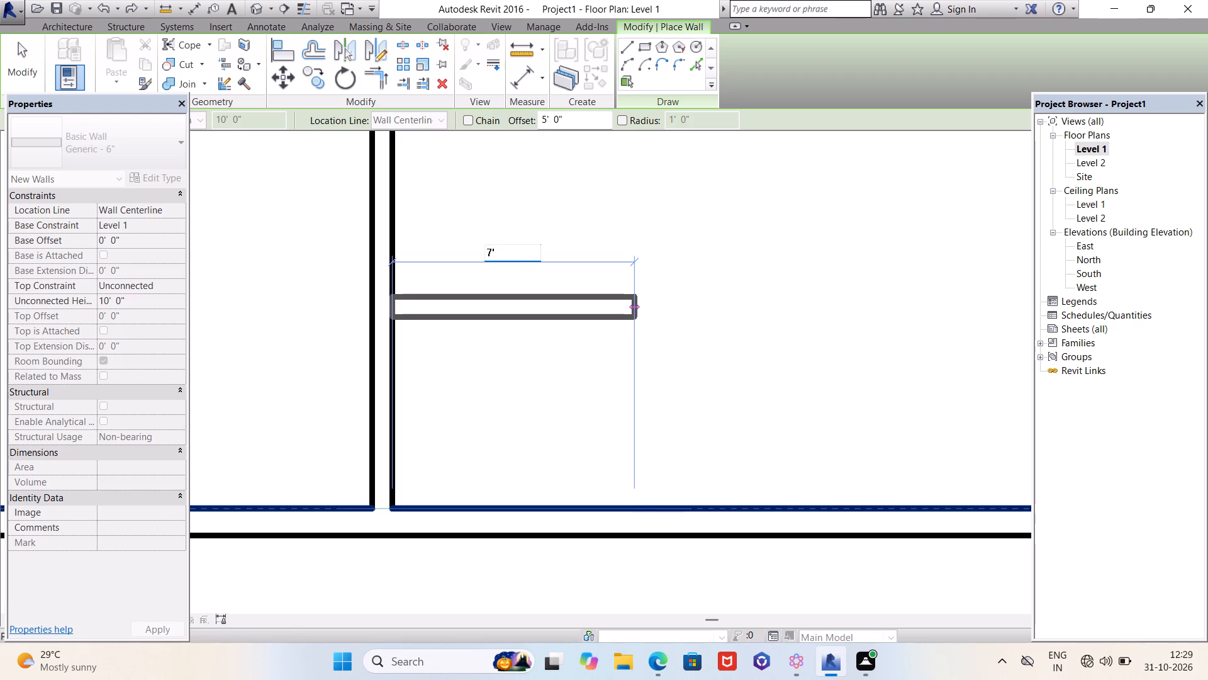
key(Return)
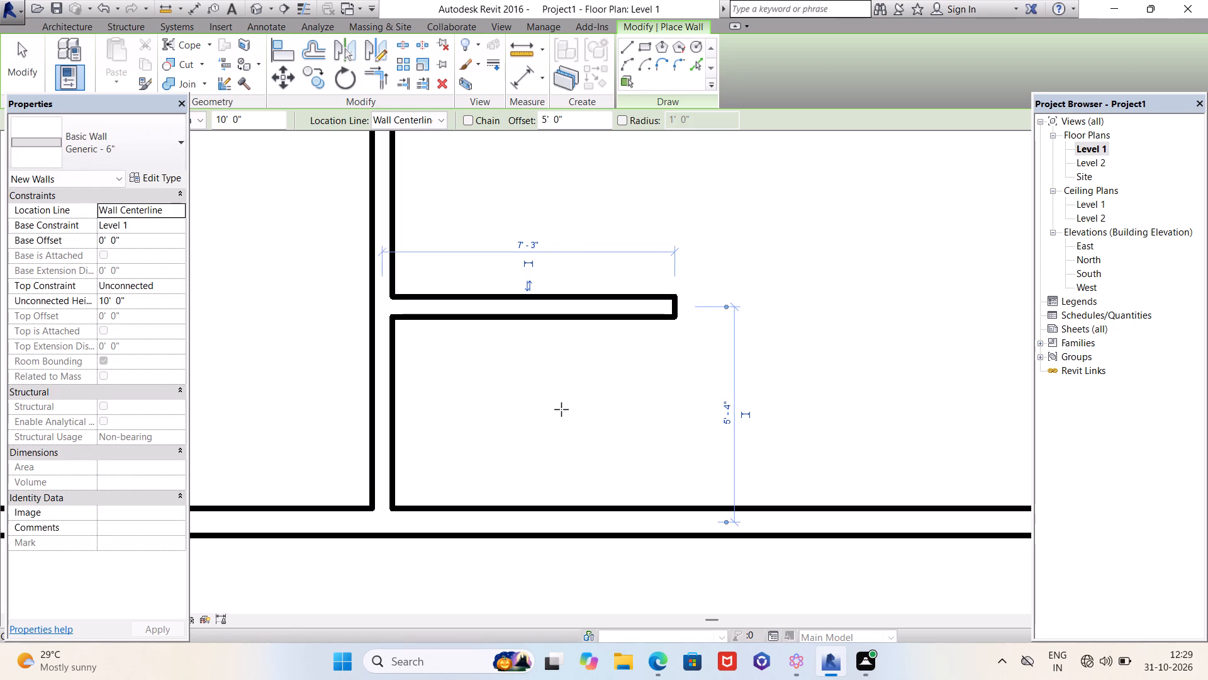
scroll(374, 260, up, 3)
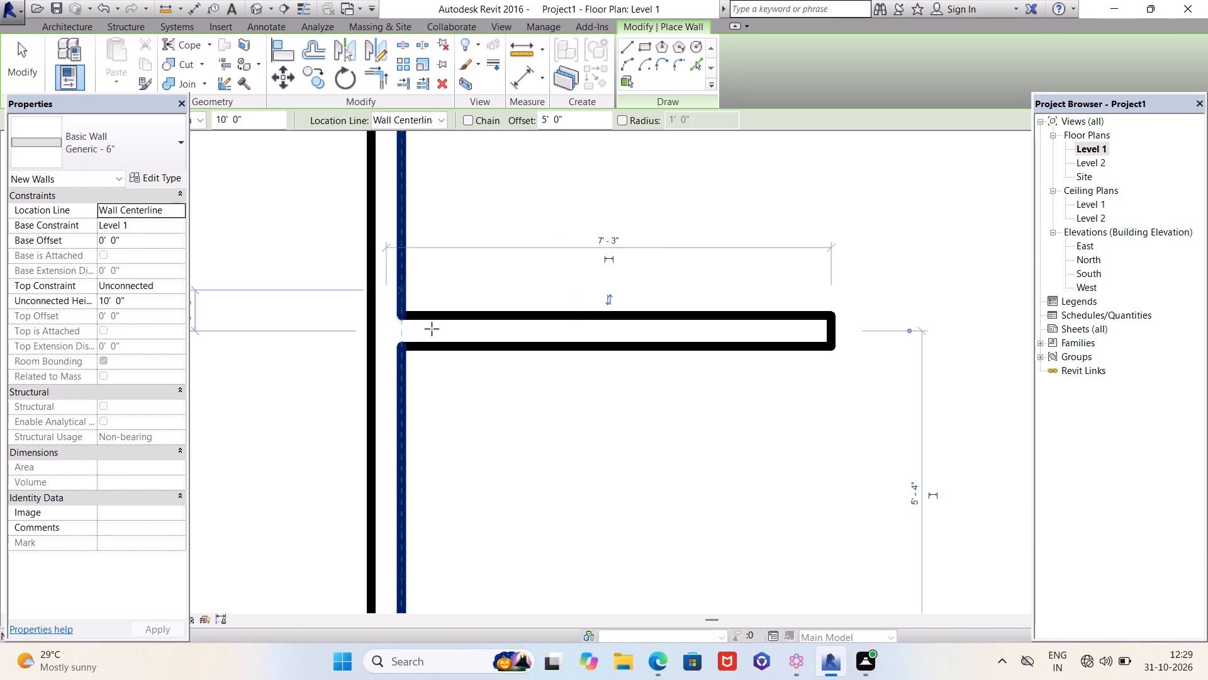
scroll(545, 463, down, 1)
key(Escape)
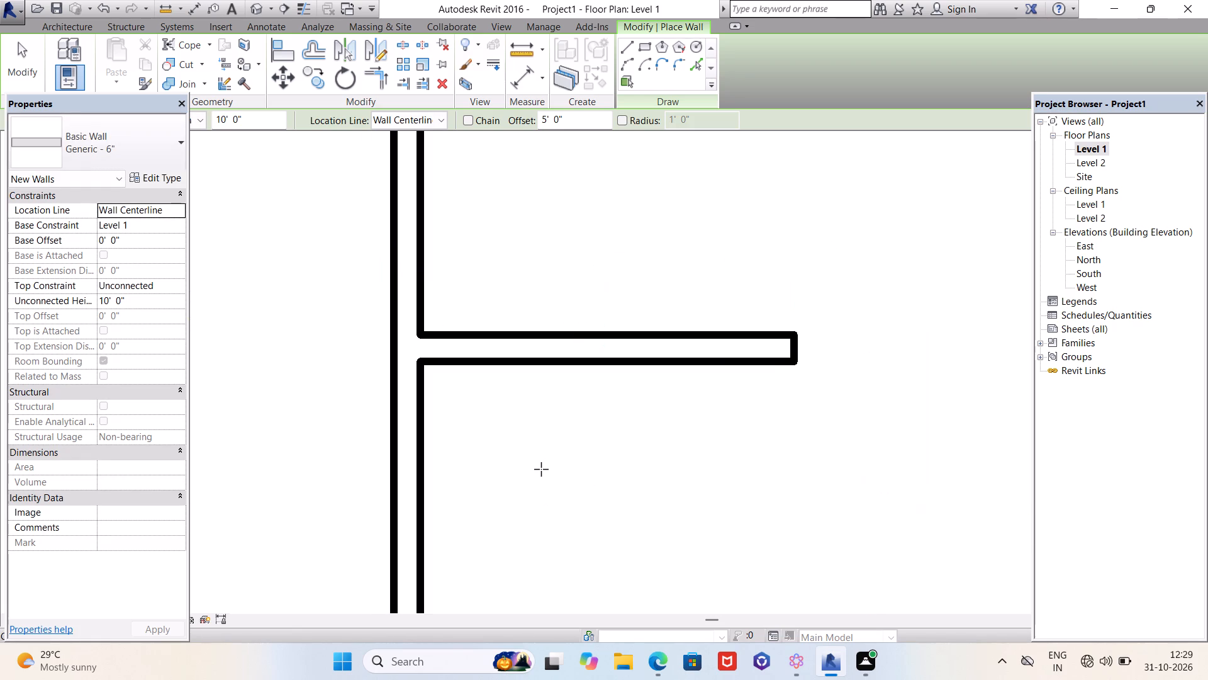
key(Escape)
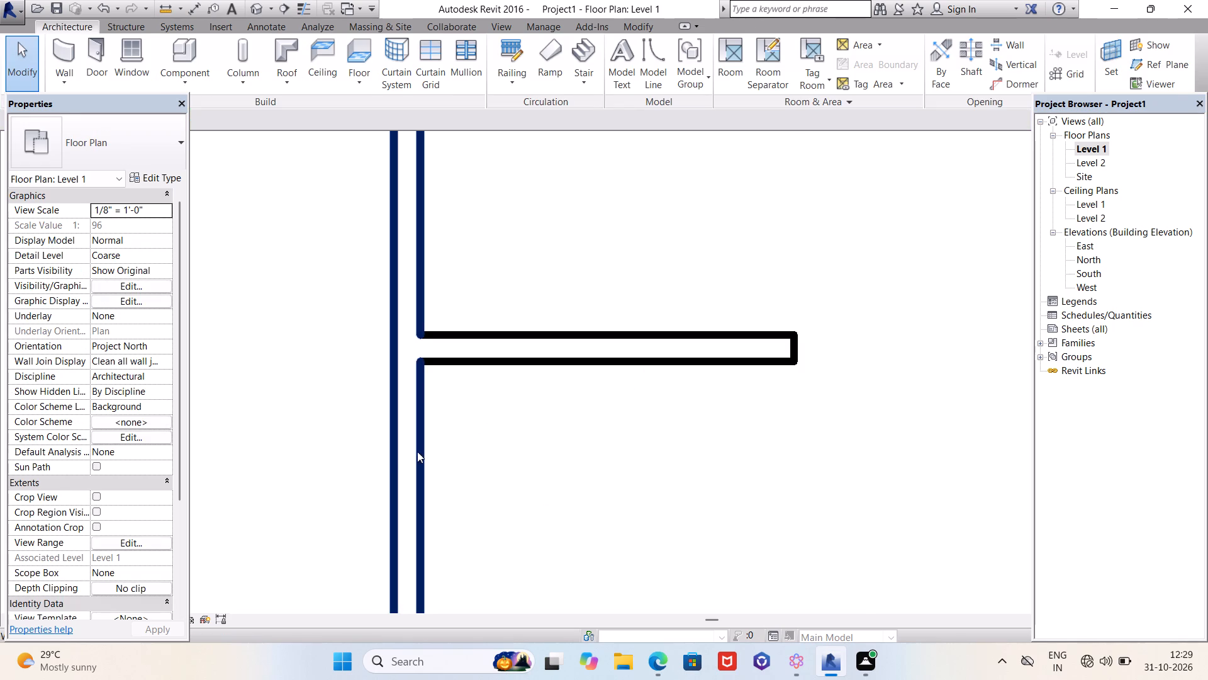
Check the new wall's length and its distance from the enclosure's south wall using temporary dimensions.
click(419, 451)
click(548, 363)
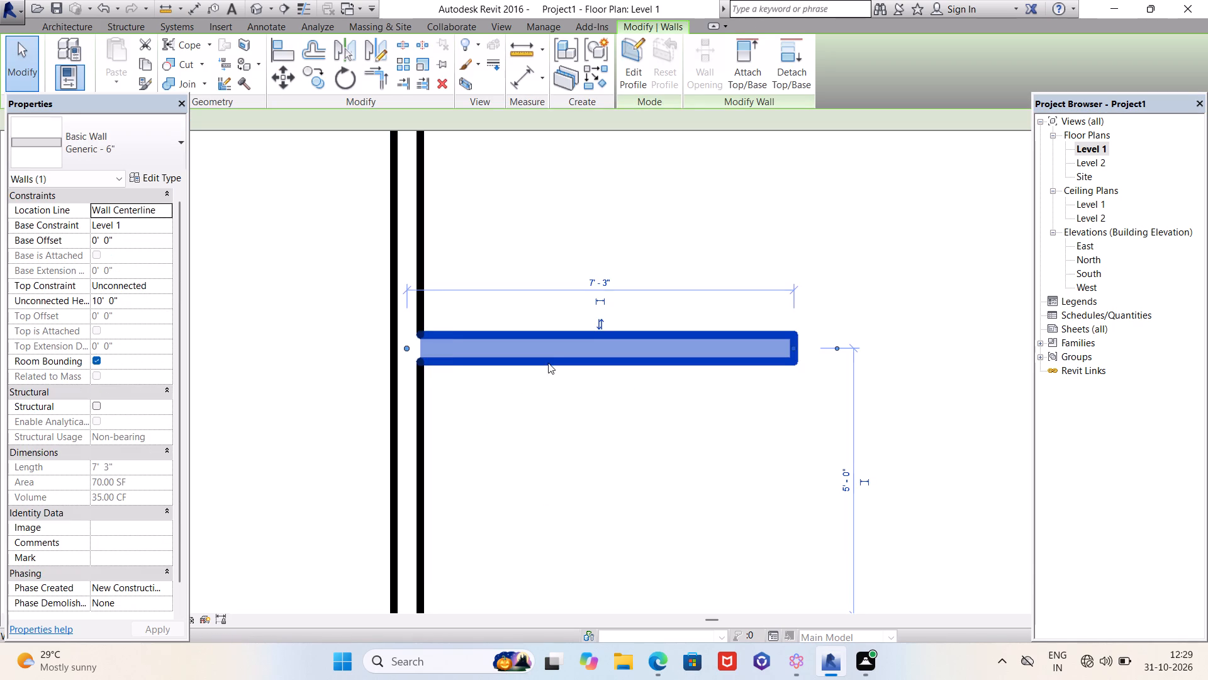
scroll(548, 363, down, 2)
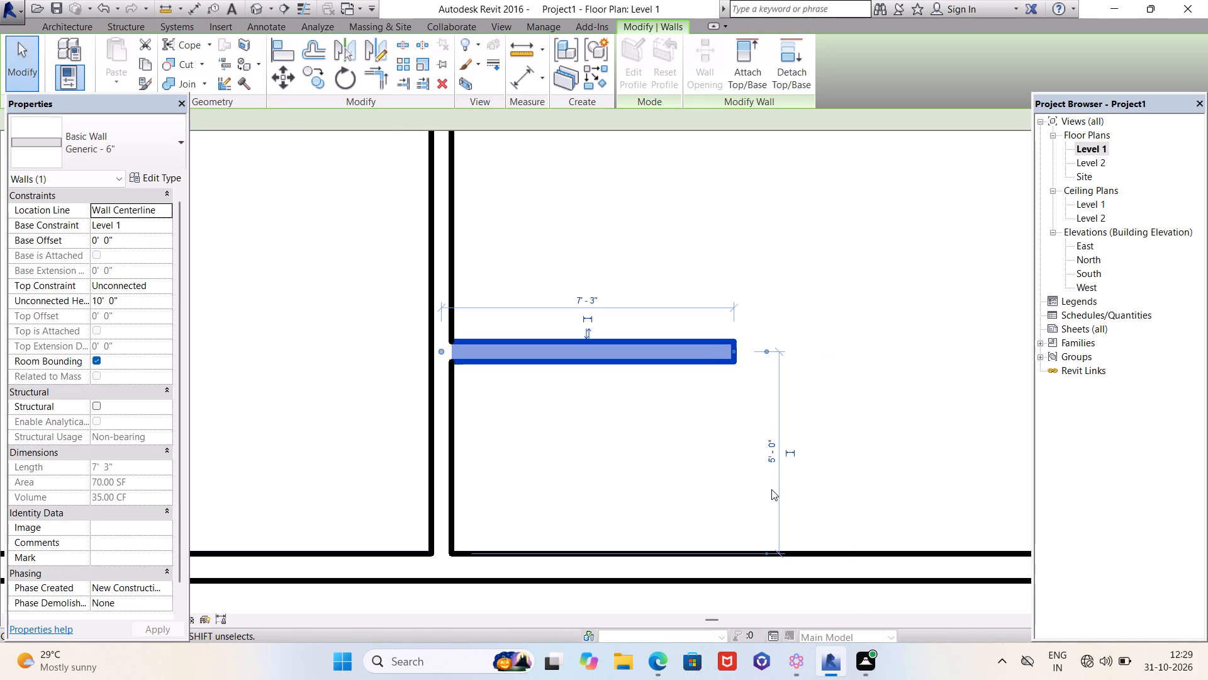
scroll(771, 489, up, 2)
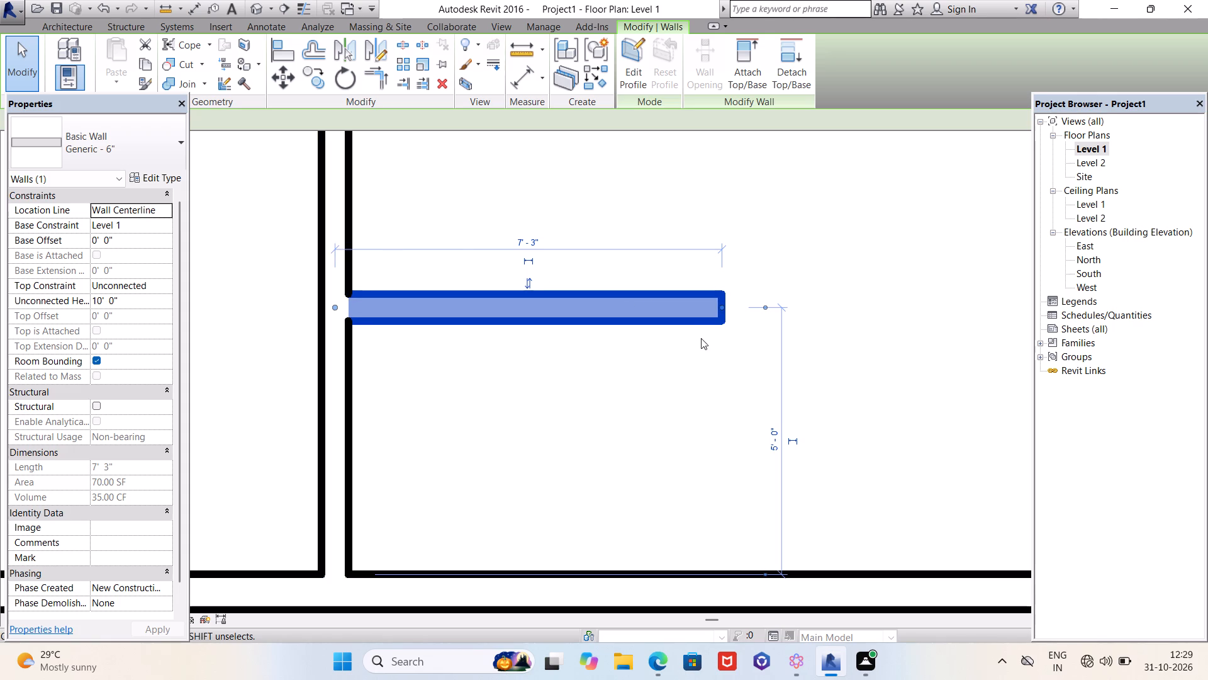
click(333, 309)
click(333, 309)
click(333, 309)
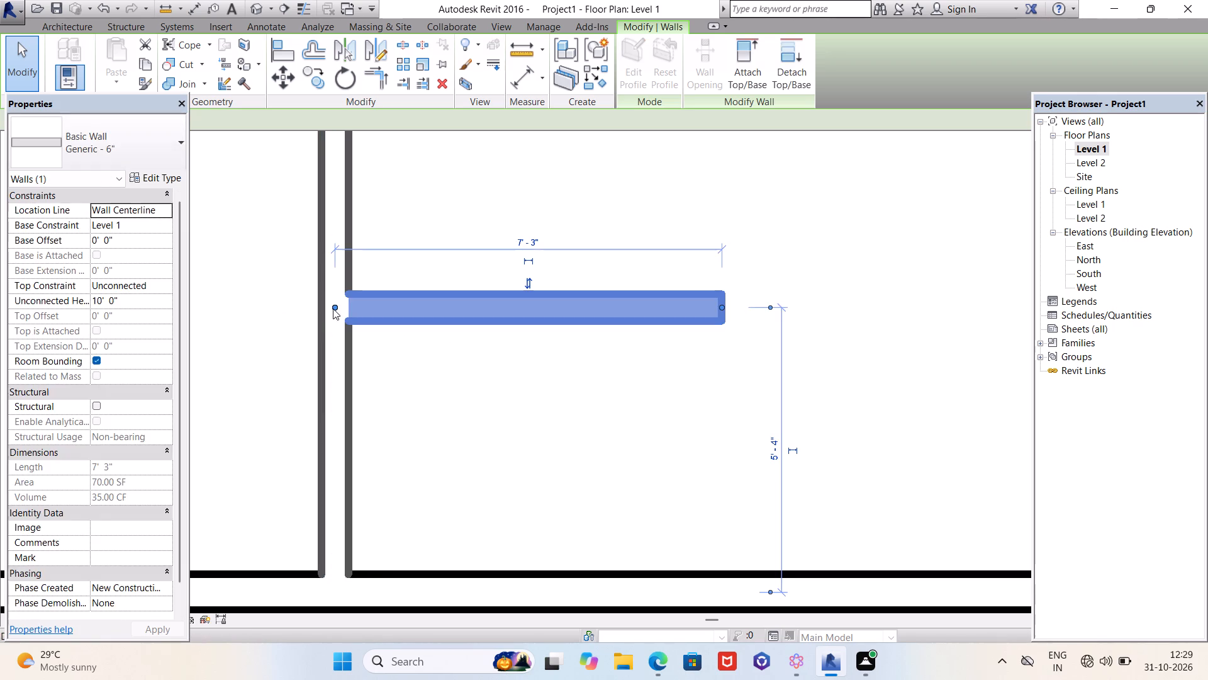
click(333, 309)
key(Escape)
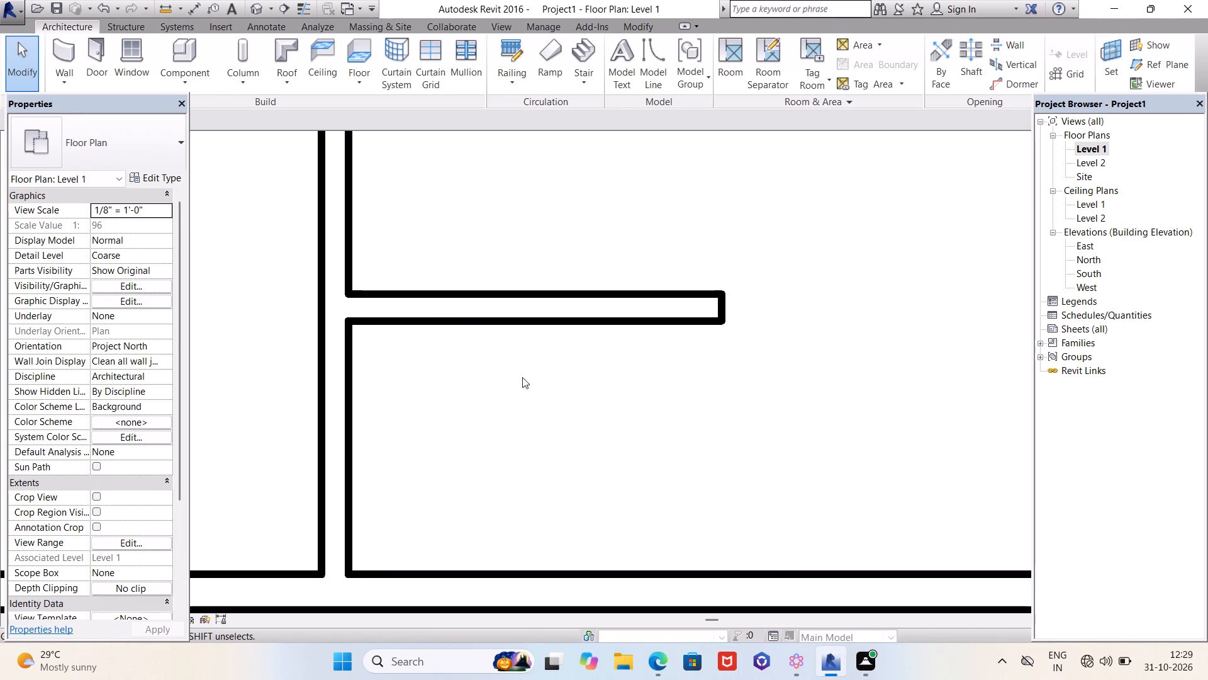
Draw a 5' long Generic - 6" wall south from the new wall, offset 7' east of the long partition's east face.
text(WA)
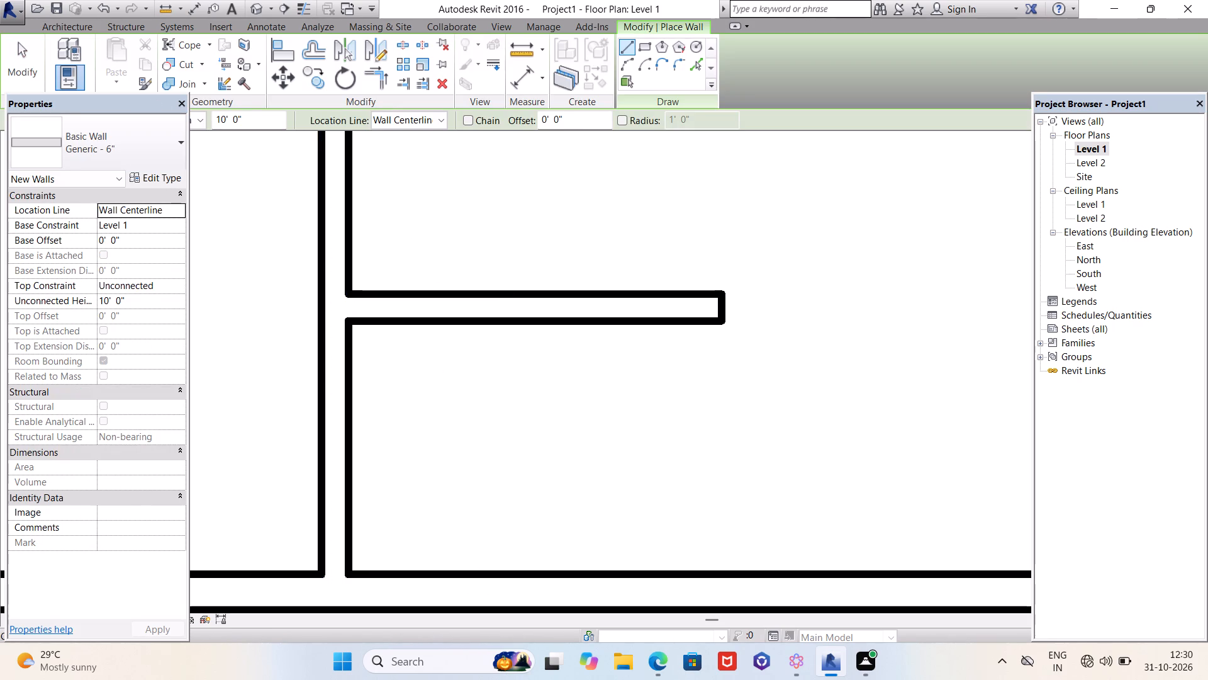
drag(575, 125, 534, 123)
text(7')
key(Return)
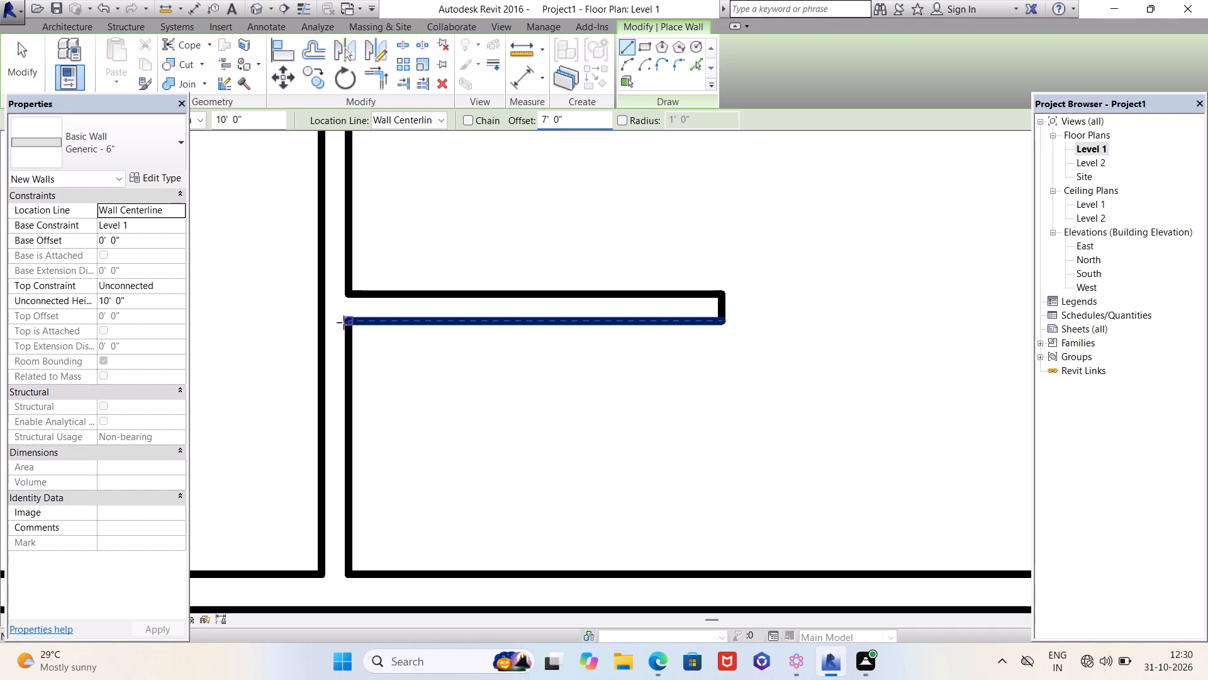
click(349, 324)
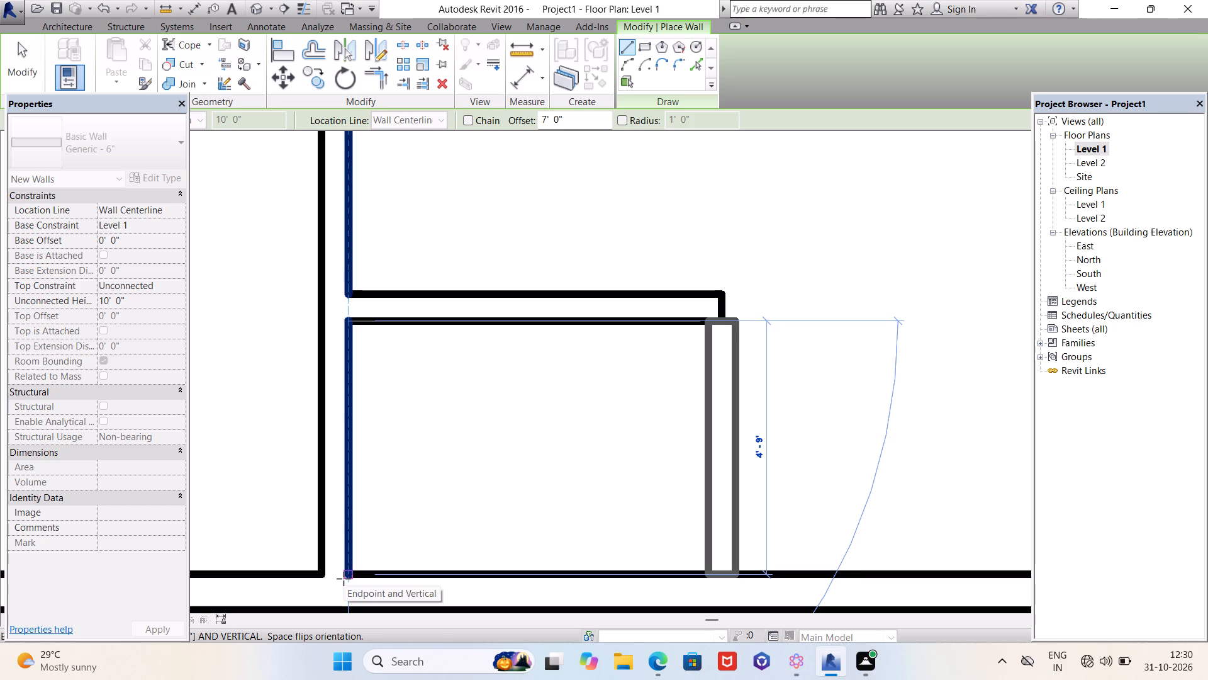
text(5')
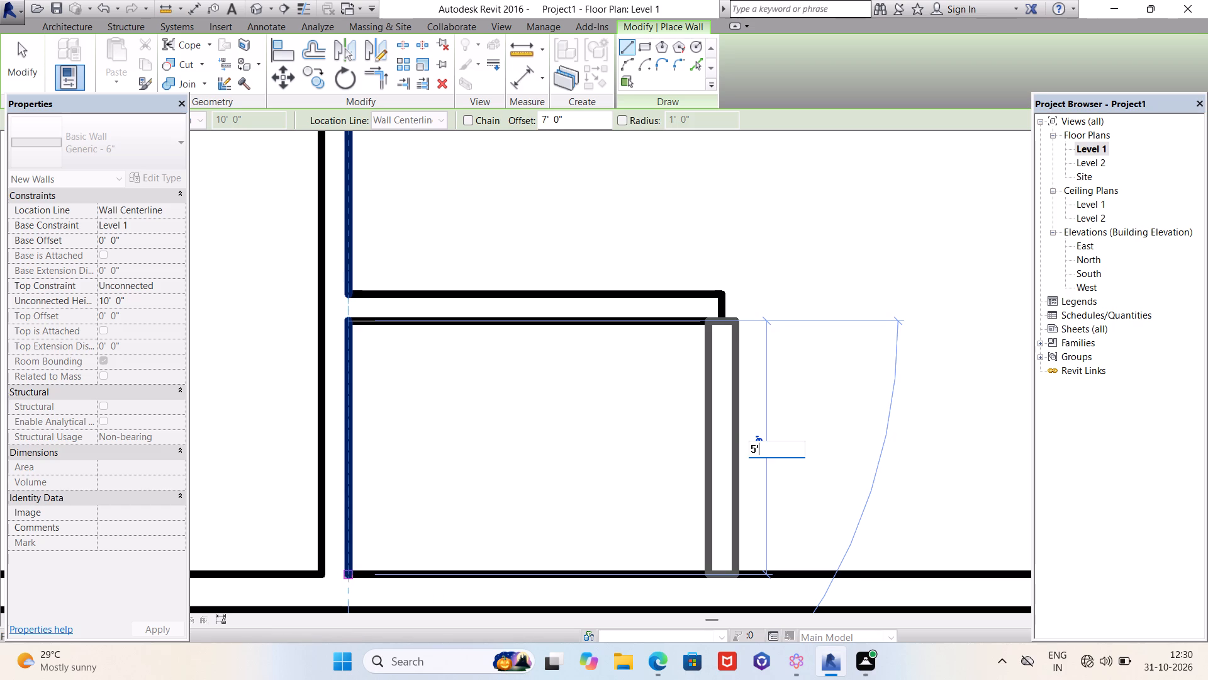
key(Return)
key(Escape)
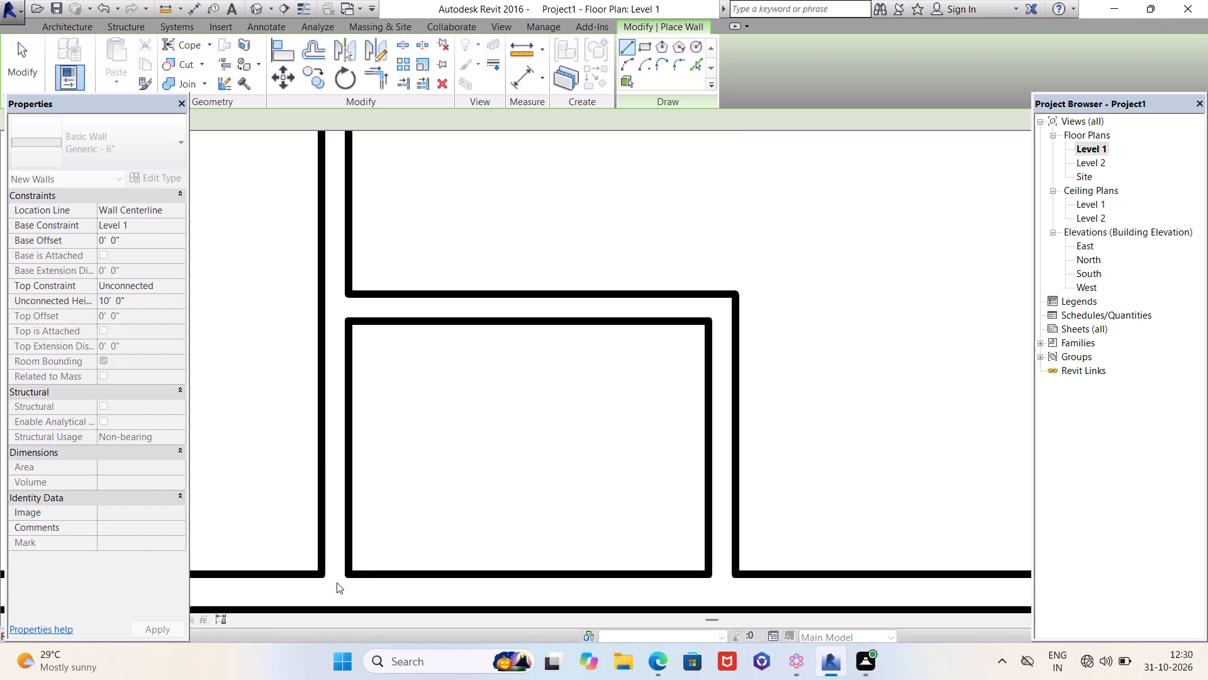
key(Escape)
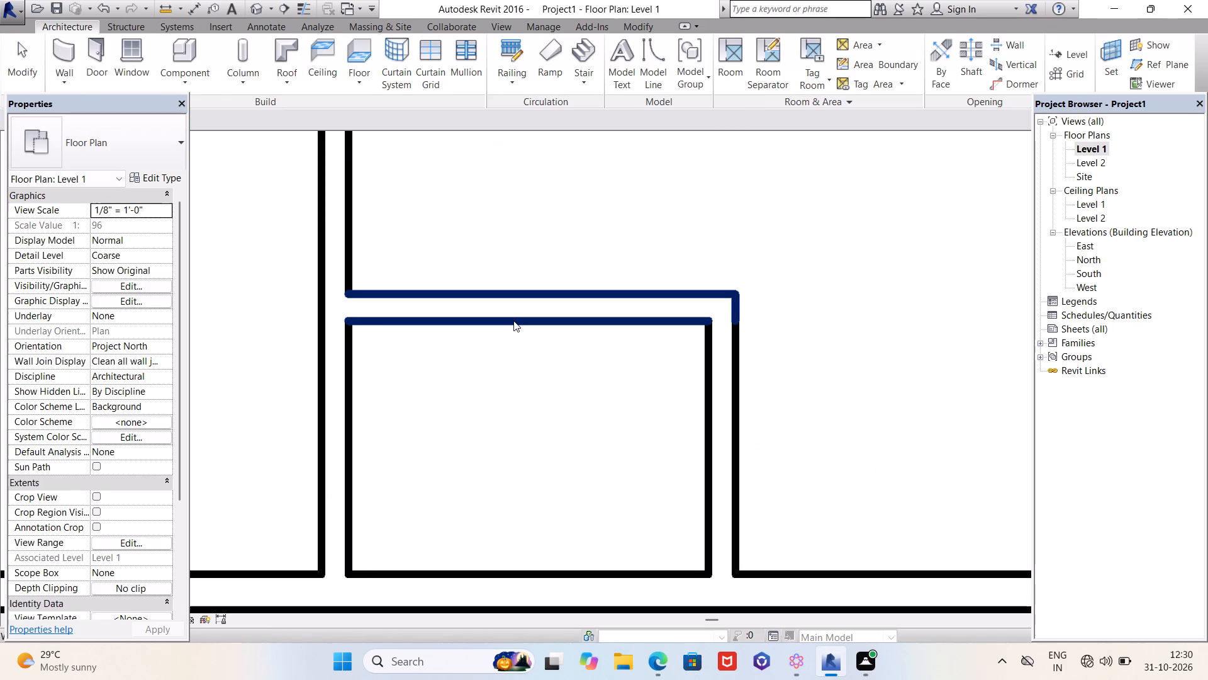
Set the clear distance between the lower room's north wall and the enclosure's south wall to 5', measured between their inner faces.
click(513, 320)
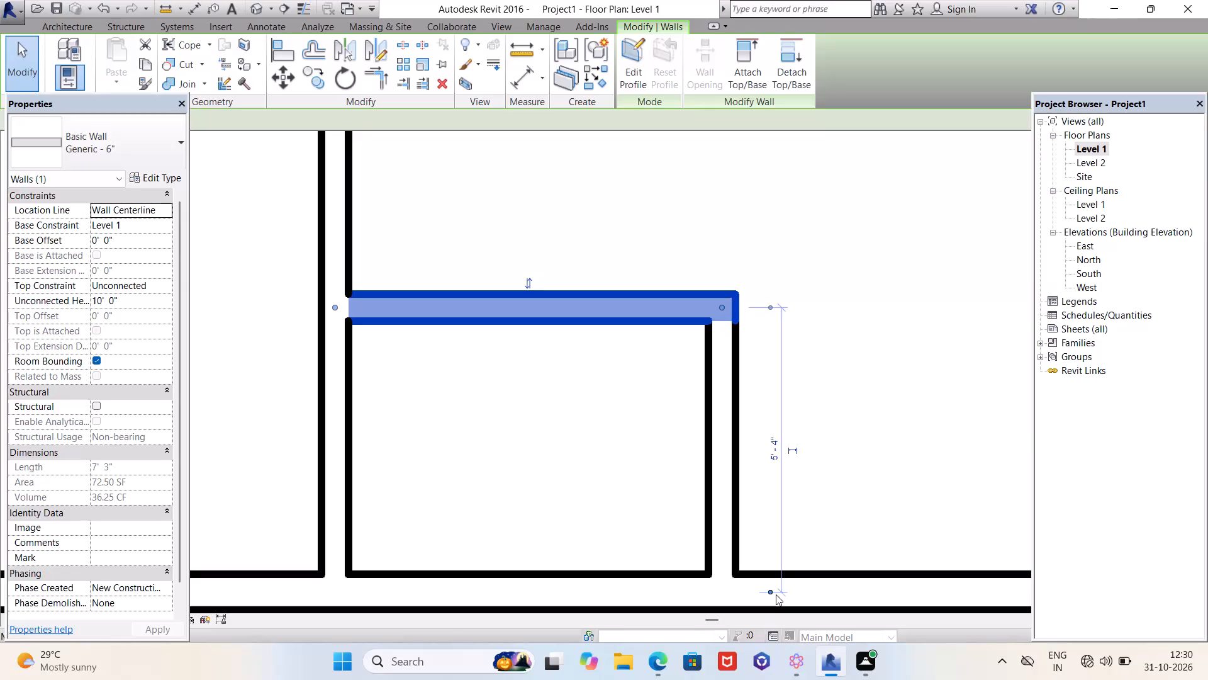
click(770, 591)
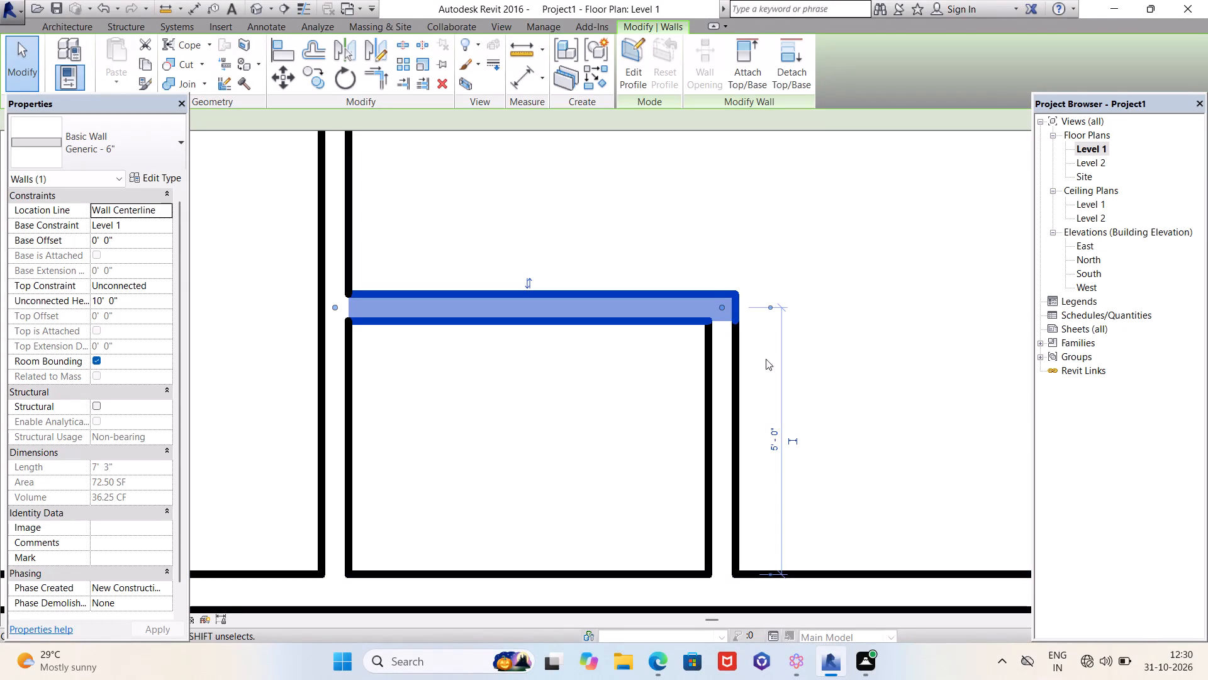
click(770, 309)
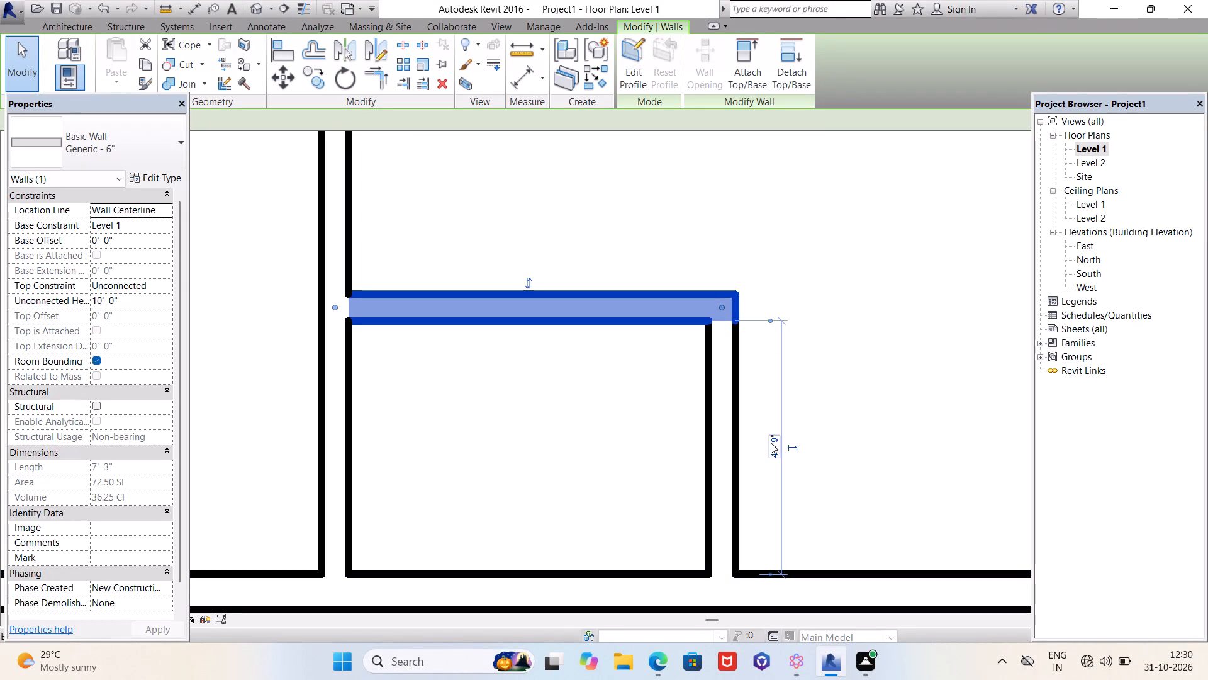
click(777, 451)
text(5')
key(Return)
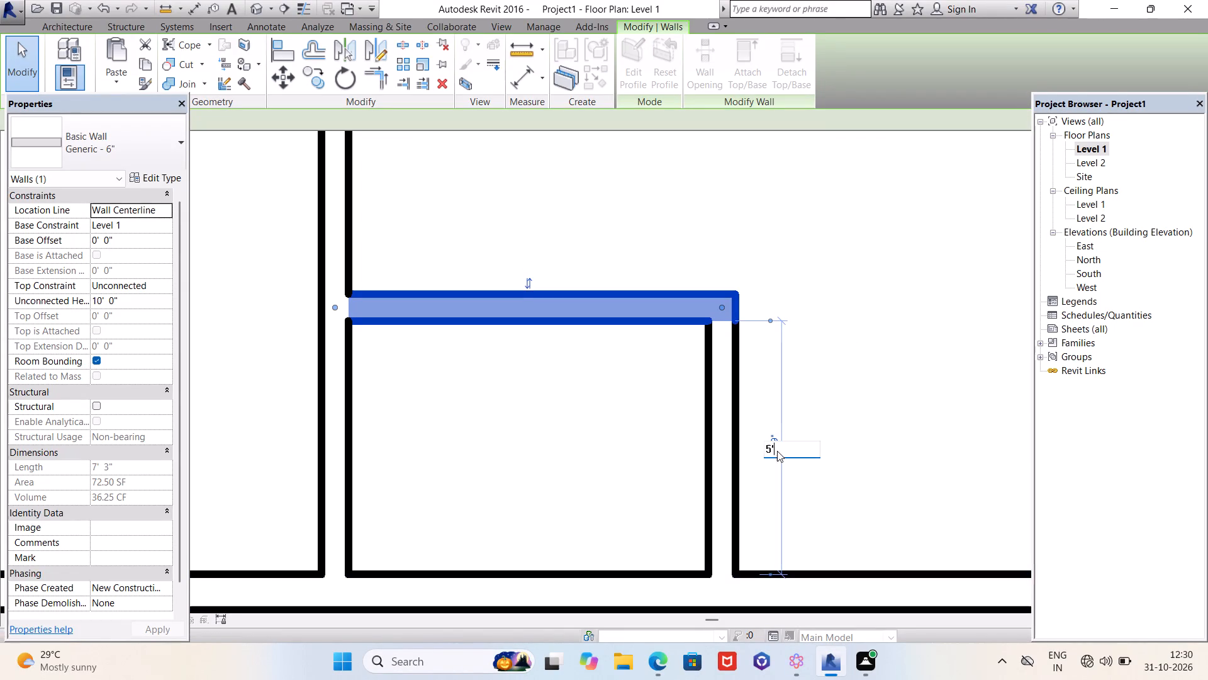
key(Escape)
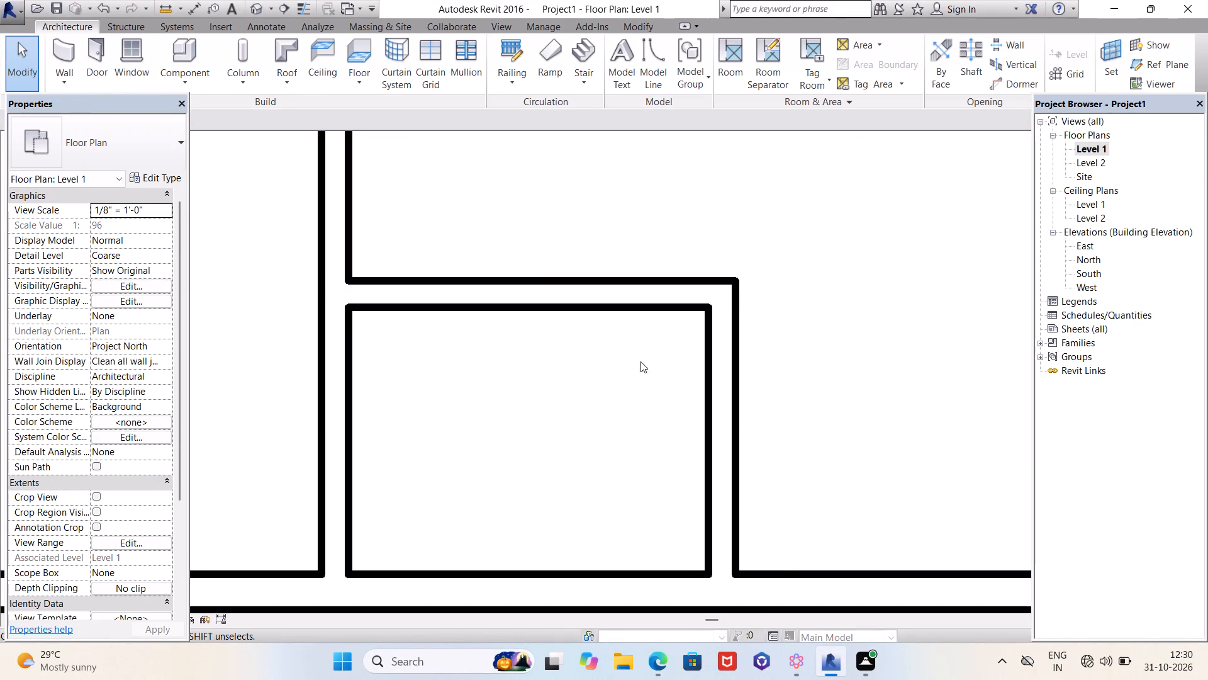
click(645, 306)
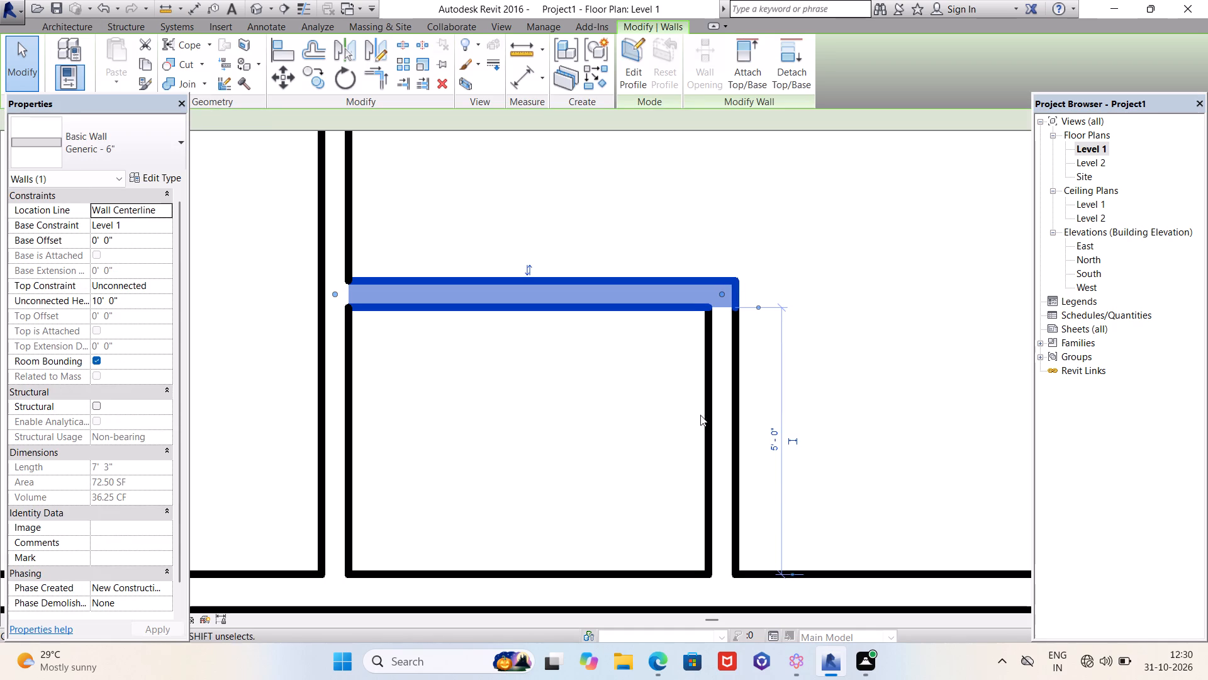
Set the clear distance from the long partition's east face to the lower room's east wall's inner face to 7'.
click(708, 421)
scroll(650, 379, down, 4)
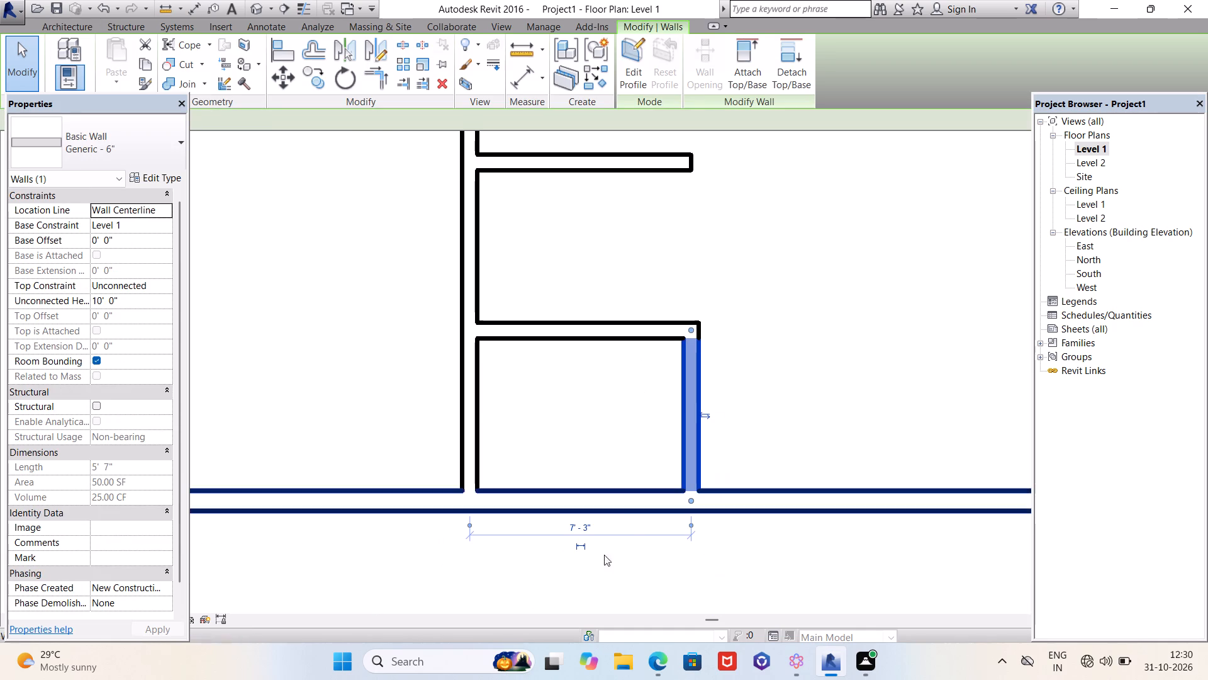
scroll(464, 564, up, 3)
click(474, 507)
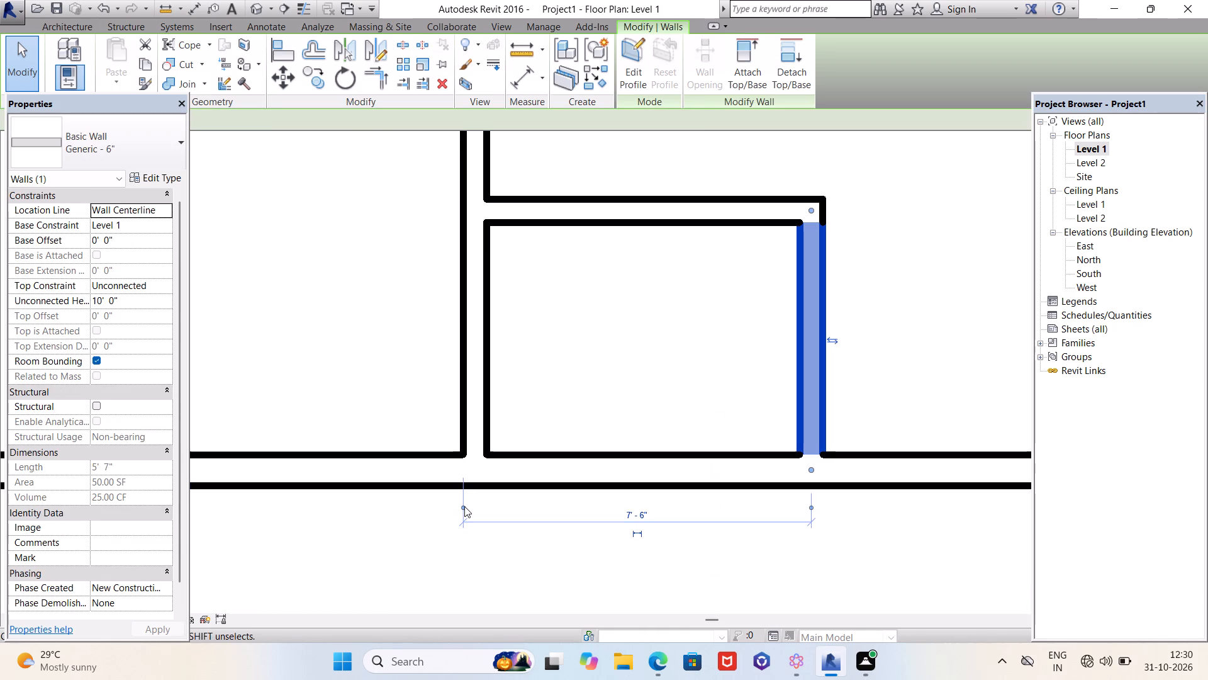
click(463, 506)
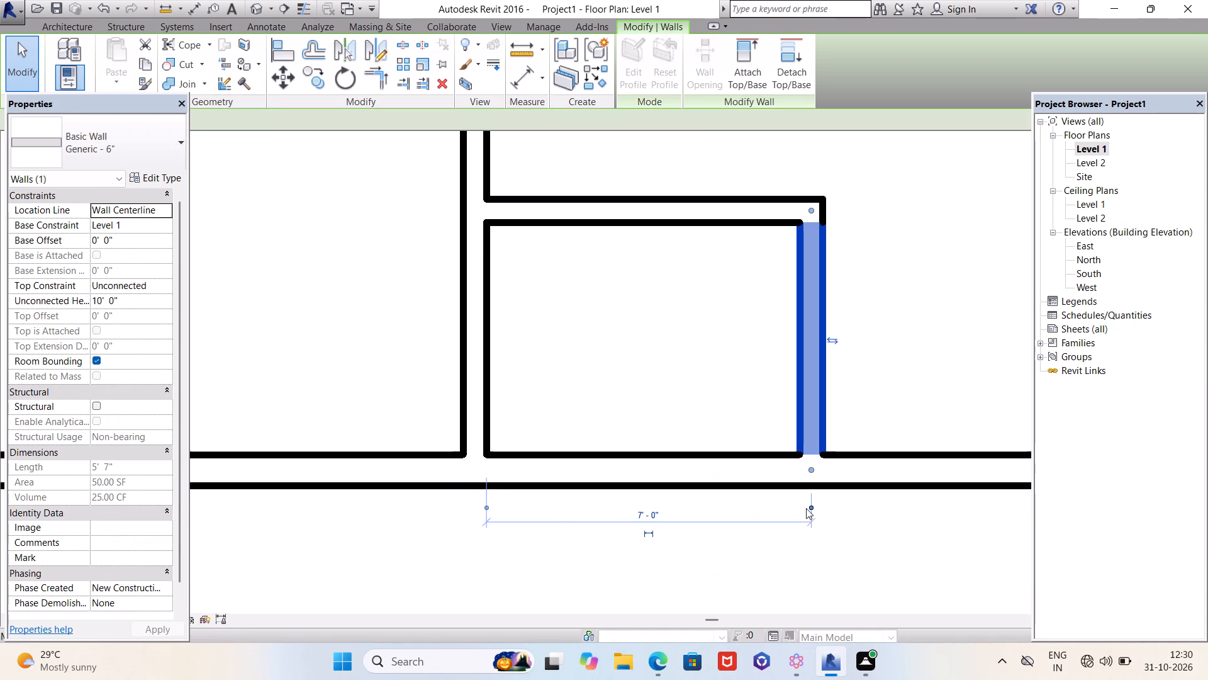
click(810, 508)
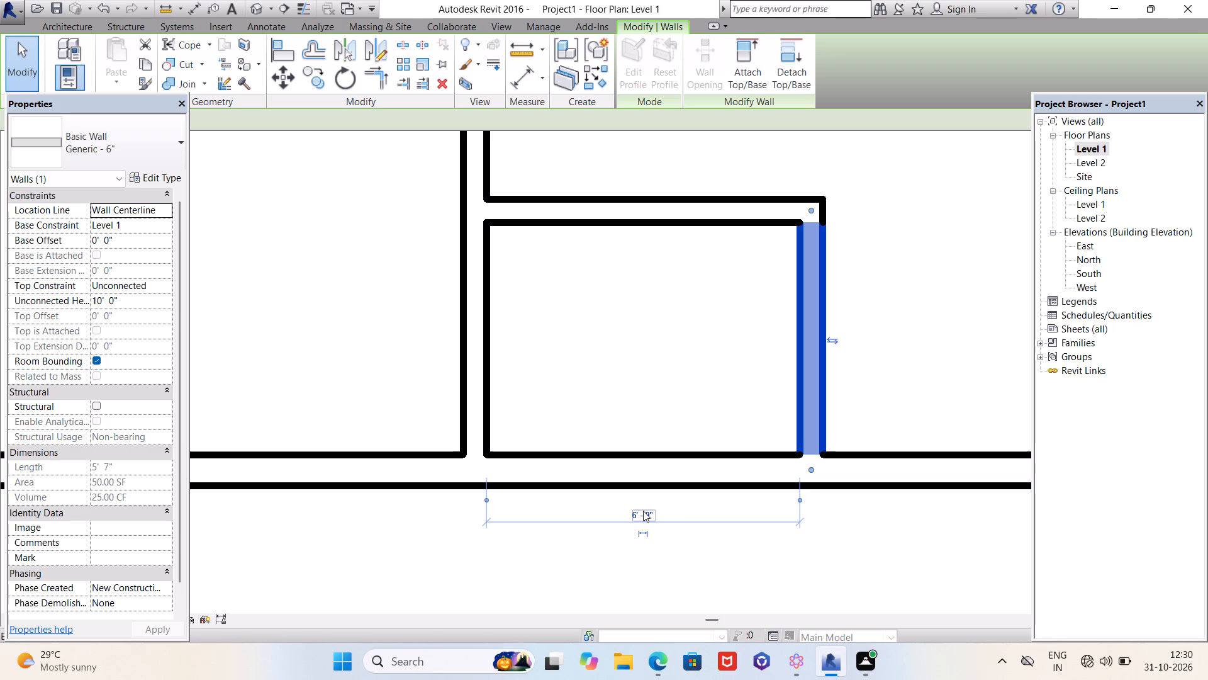
click(643, 511)
text(7')
key(Return)
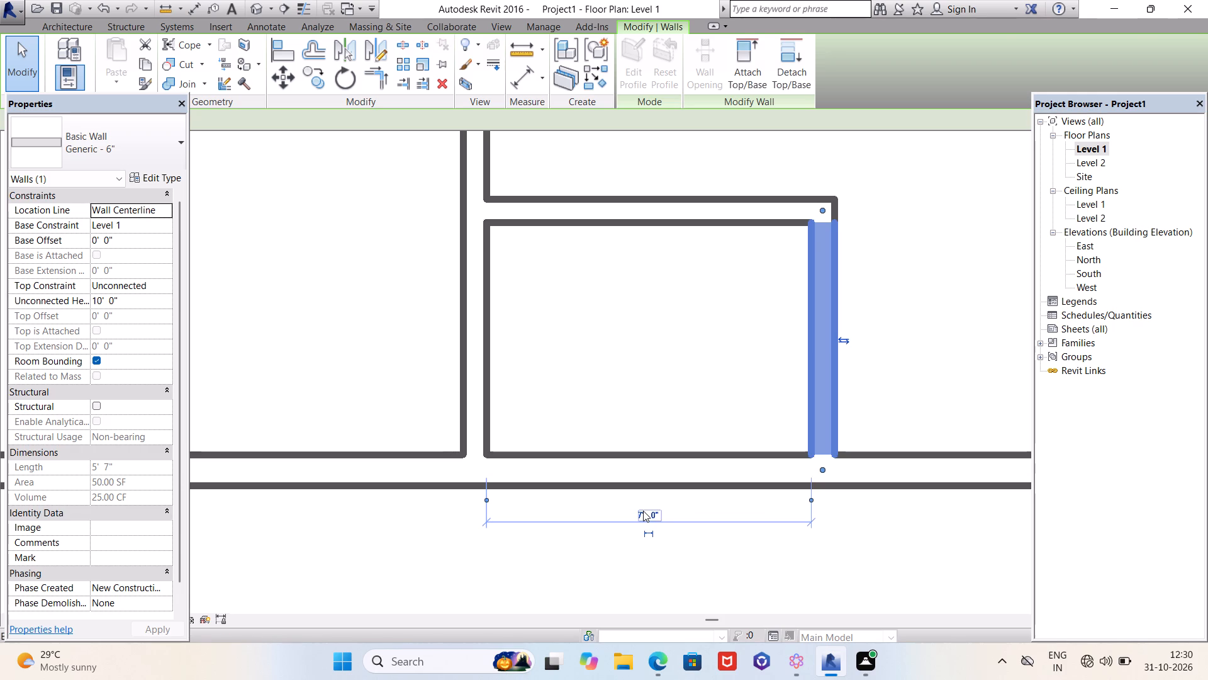
key(Escape)
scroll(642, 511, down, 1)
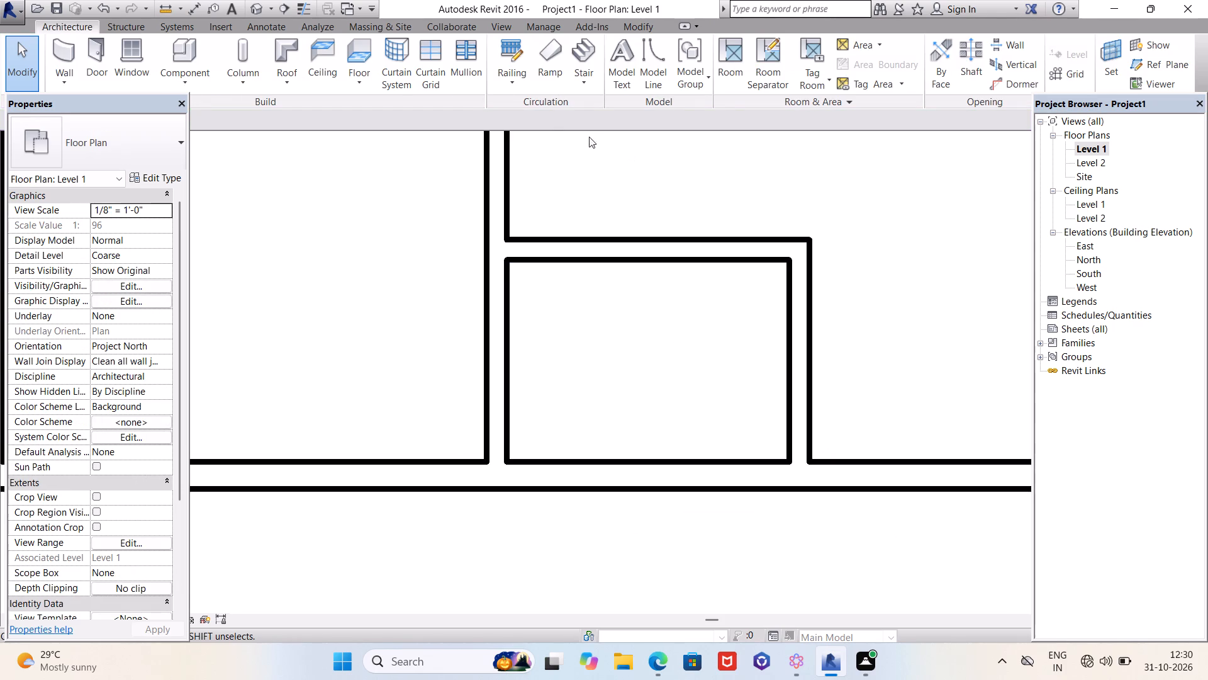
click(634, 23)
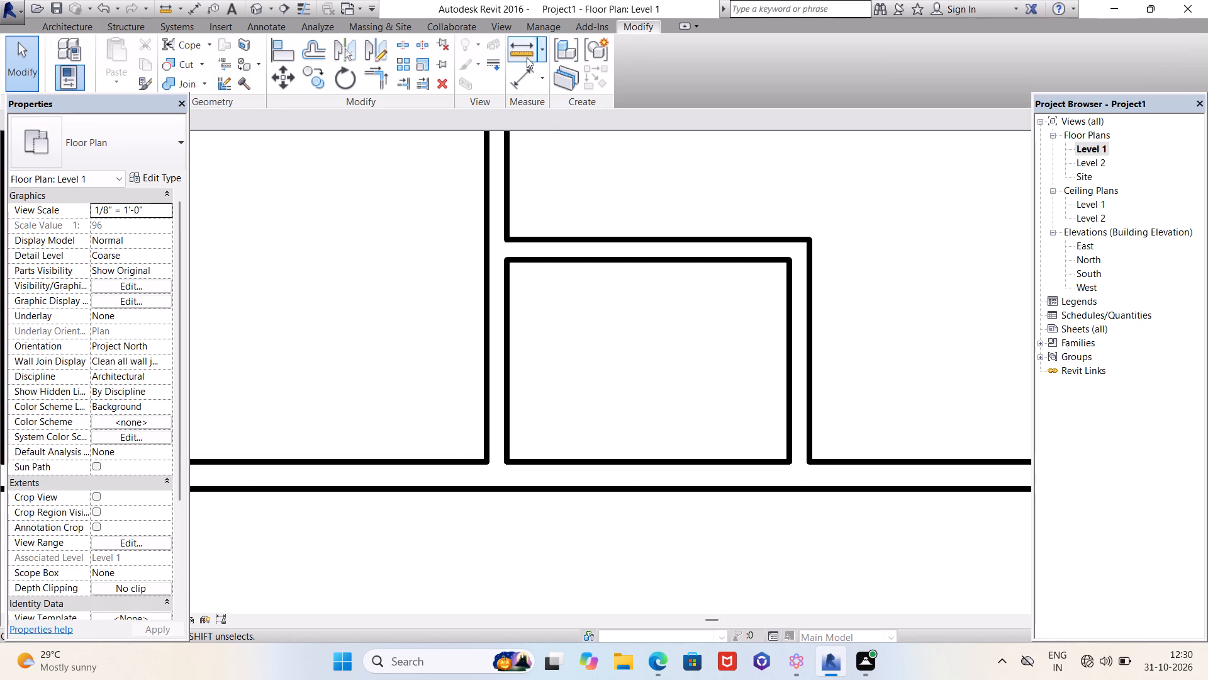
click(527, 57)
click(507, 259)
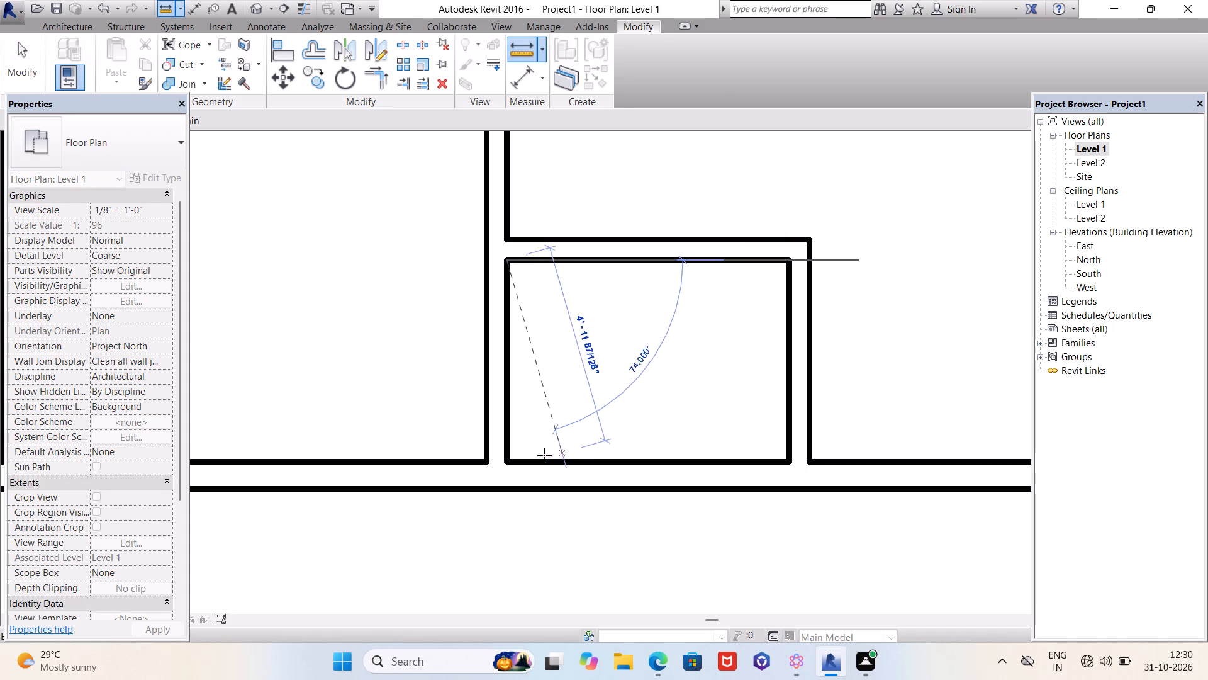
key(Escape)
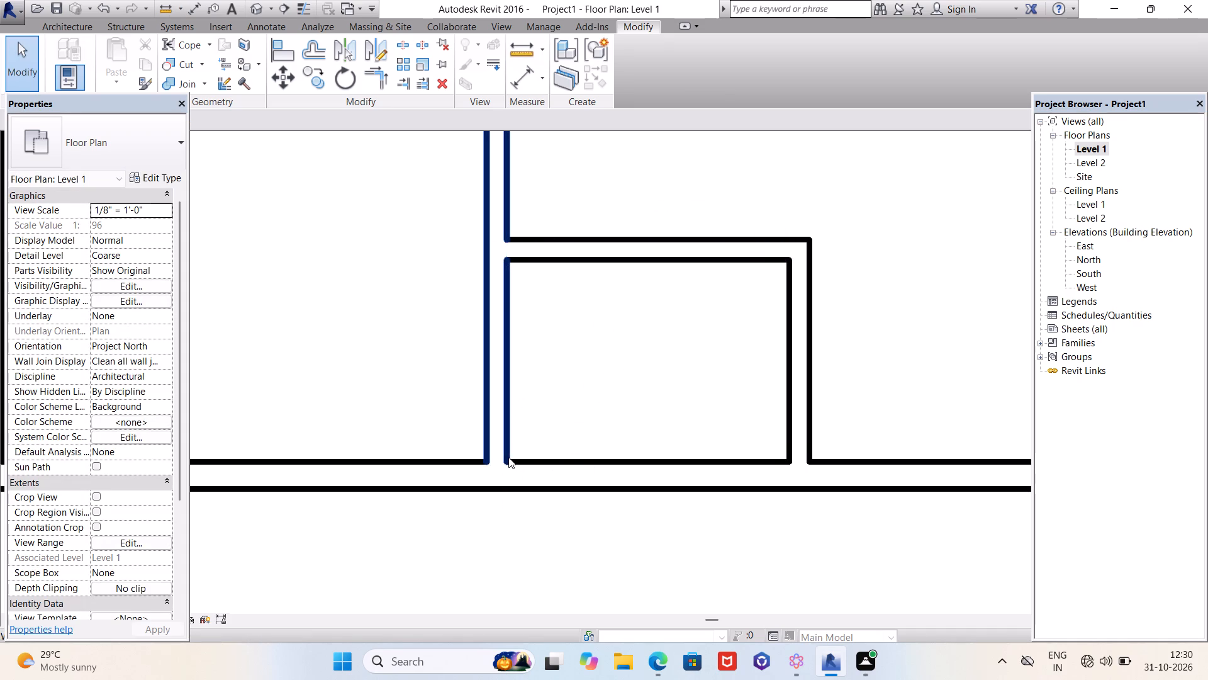
Delete the free-ended Generic - 6" wall north of the lower room.
scroll(508, 457, down, 5)
key(Escape)
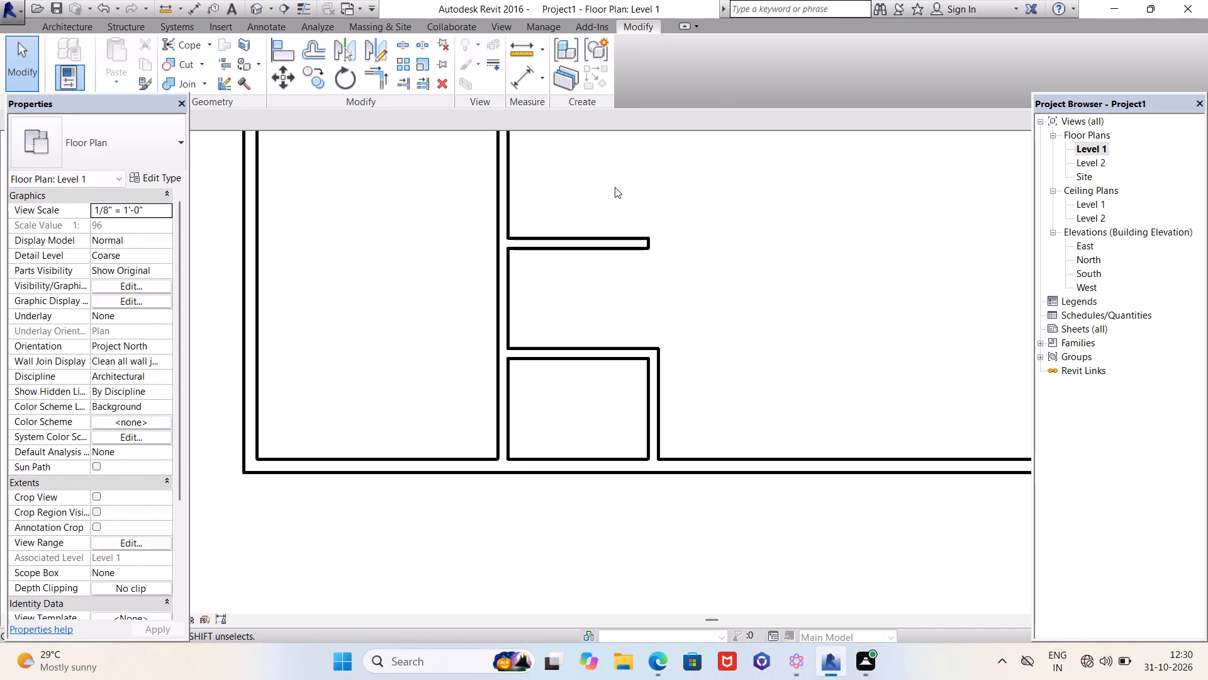
click(605, 242)
key(Delete)
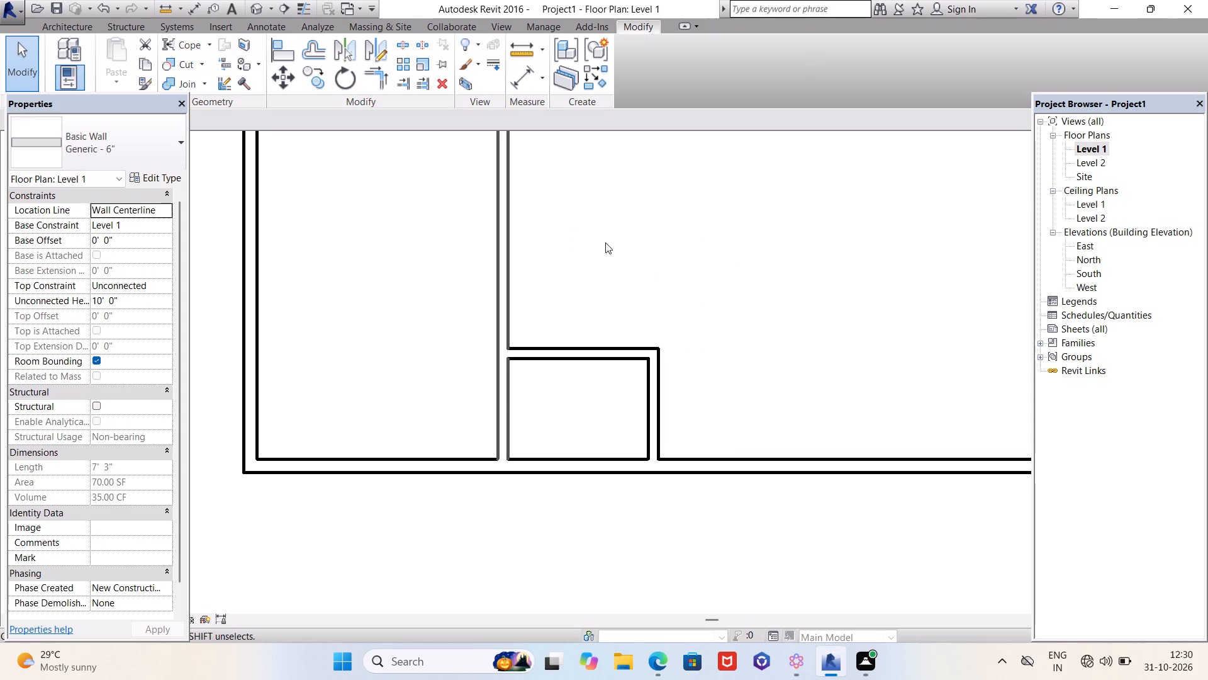
Draw a 7' long Generic - 6" wall east from the long partition's east face, offset 5' north of the lower room's north wall.
text(WA)
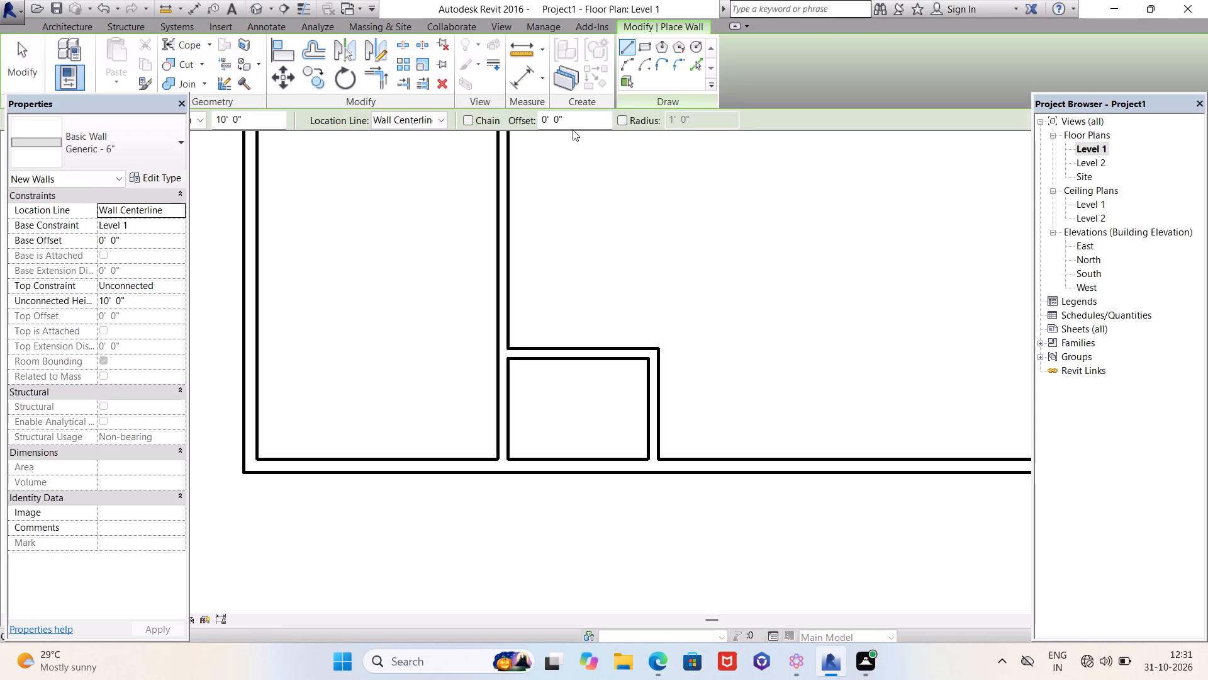
drag(575, 120, 542, 120)
text(5')
key(Return)
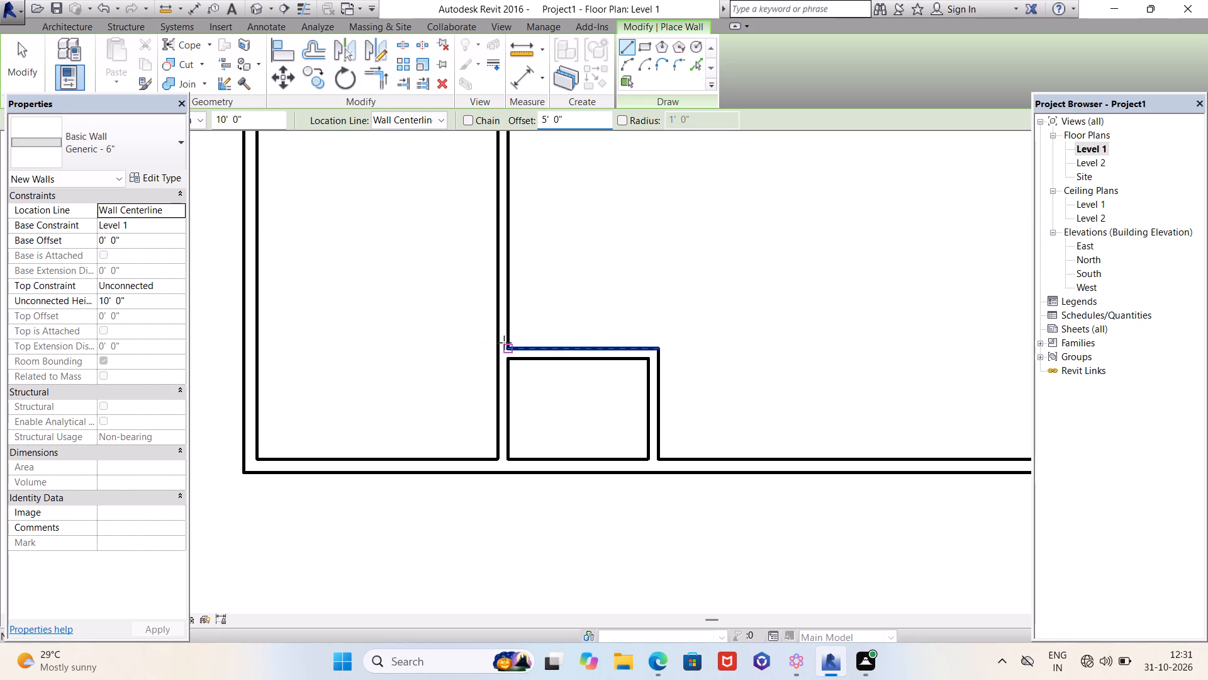
click(510, 346)
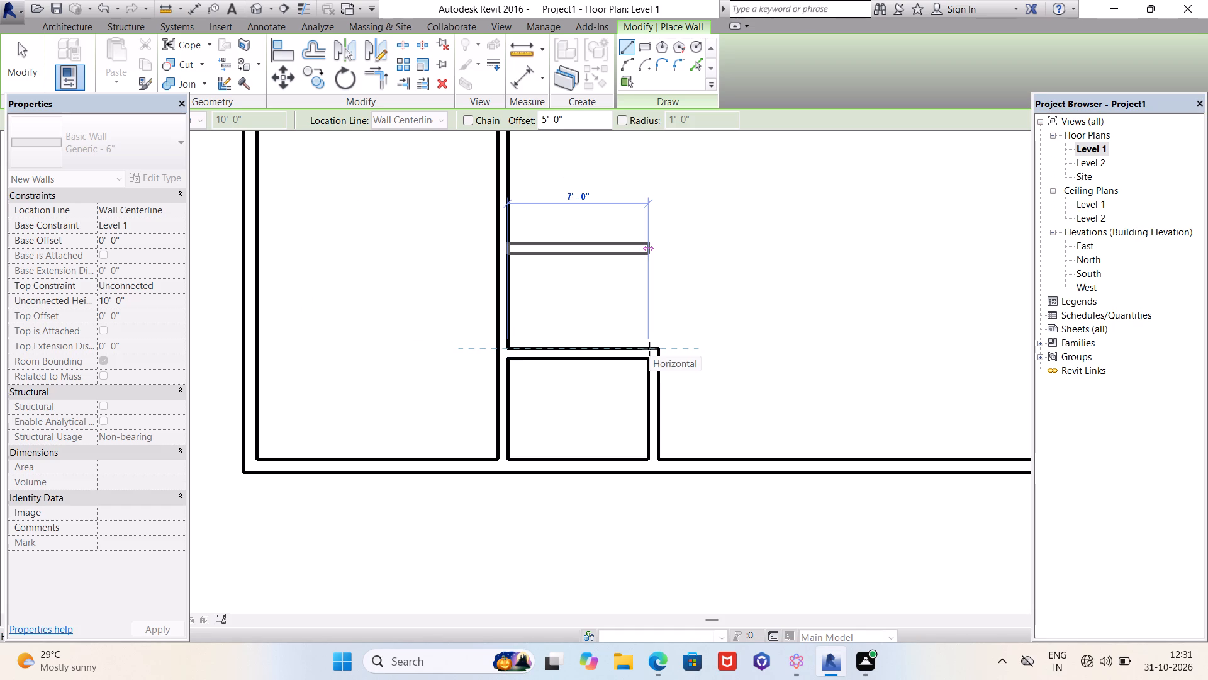
key(7)
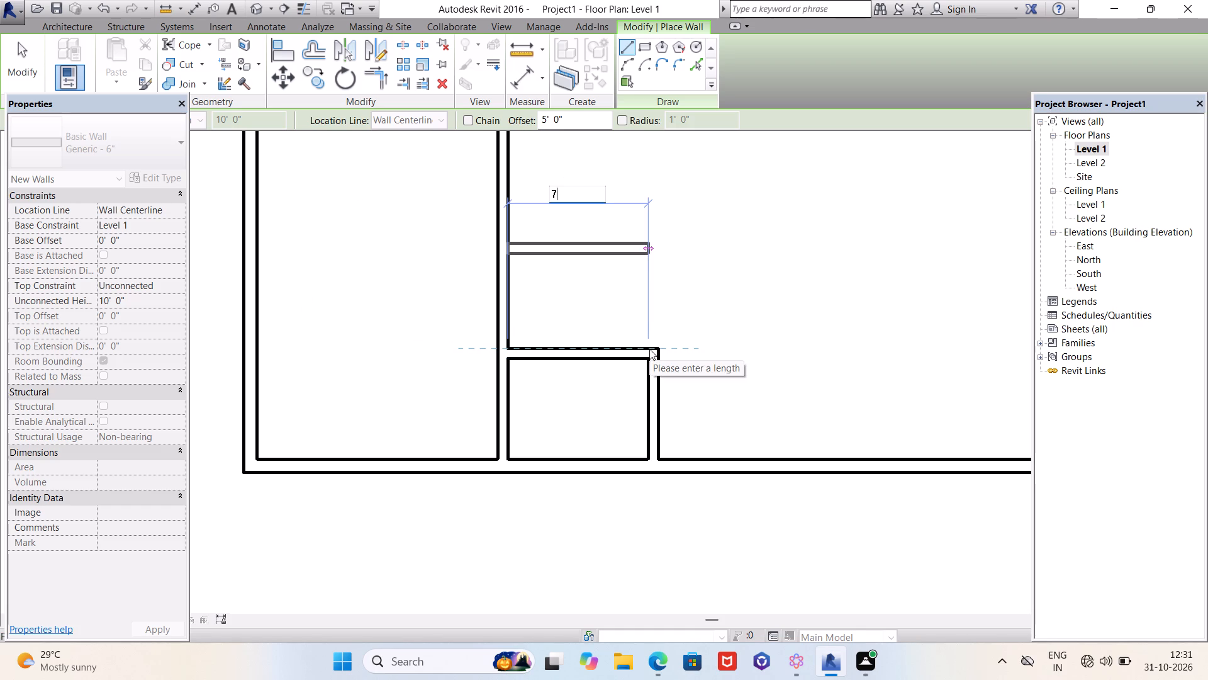
key(apostrophe)
key(Return)
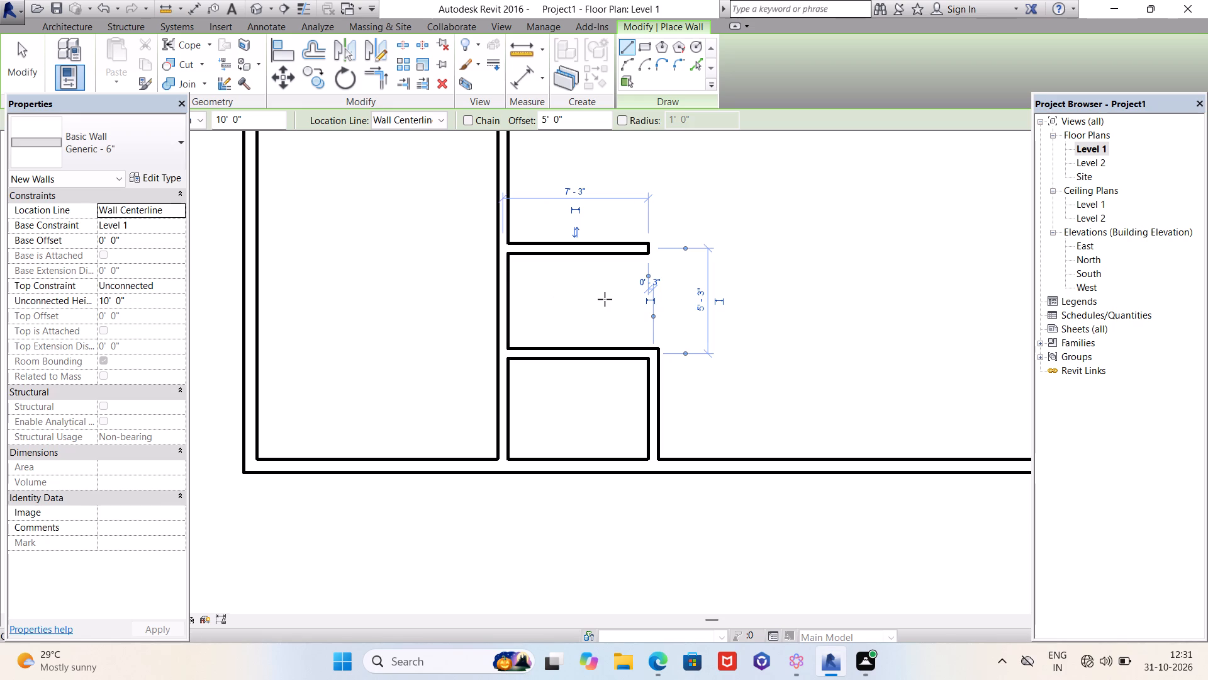
key(Escape)
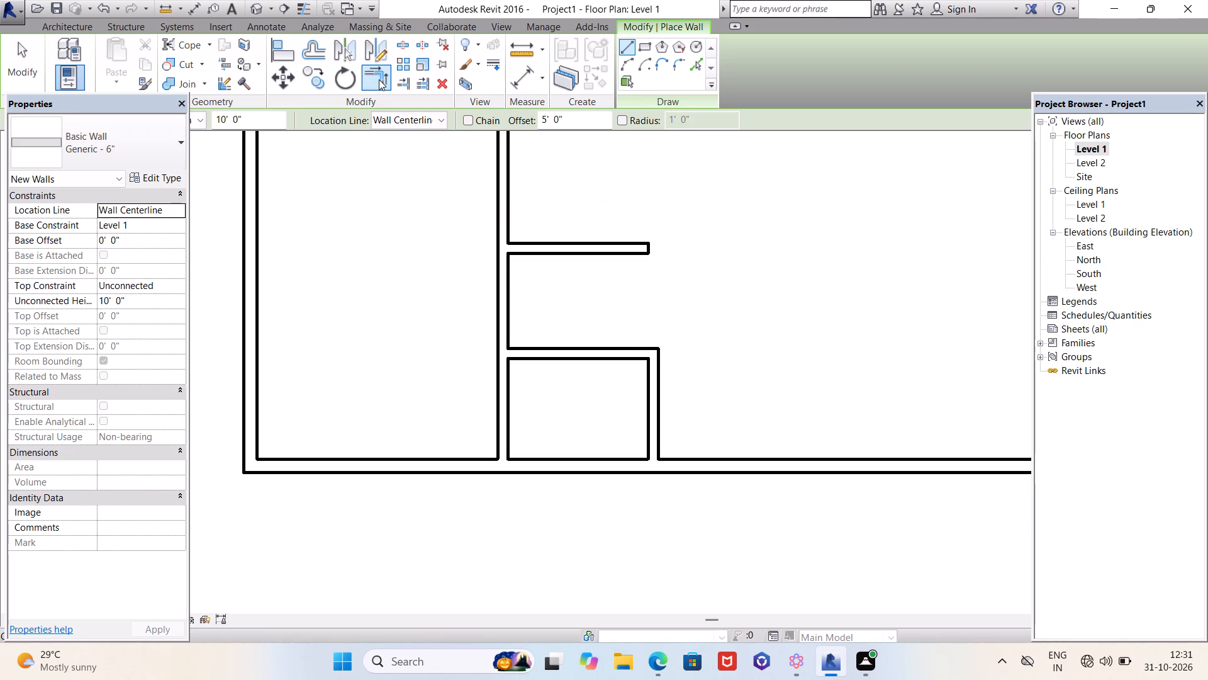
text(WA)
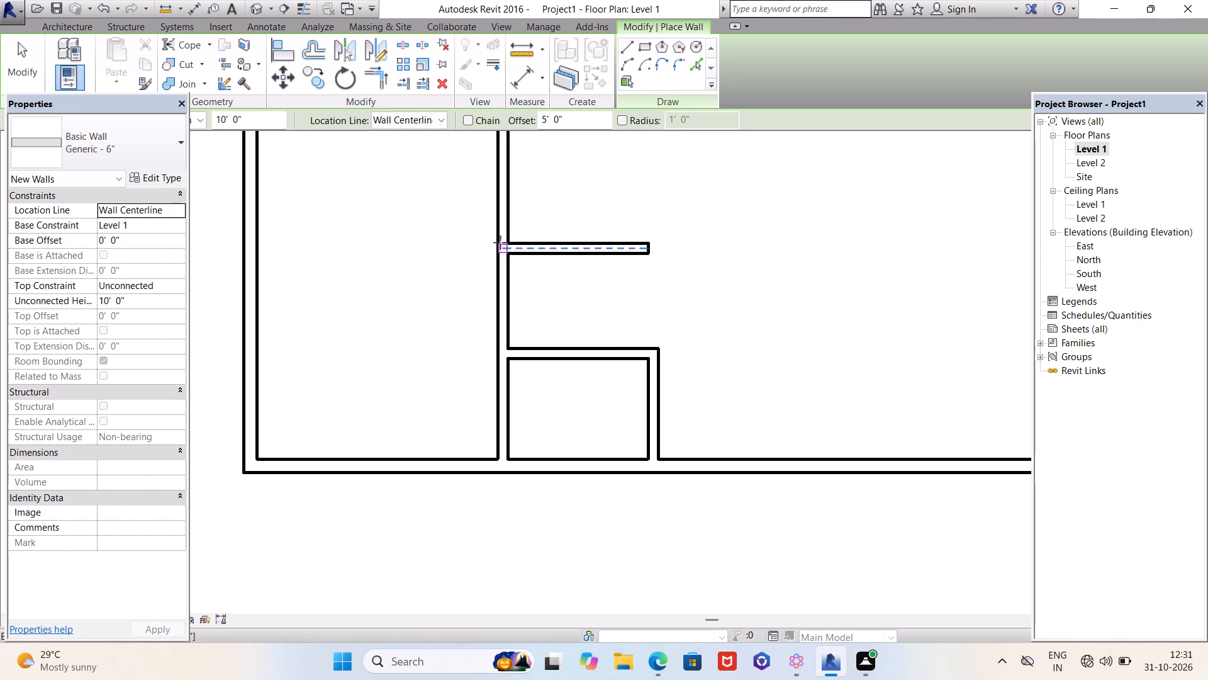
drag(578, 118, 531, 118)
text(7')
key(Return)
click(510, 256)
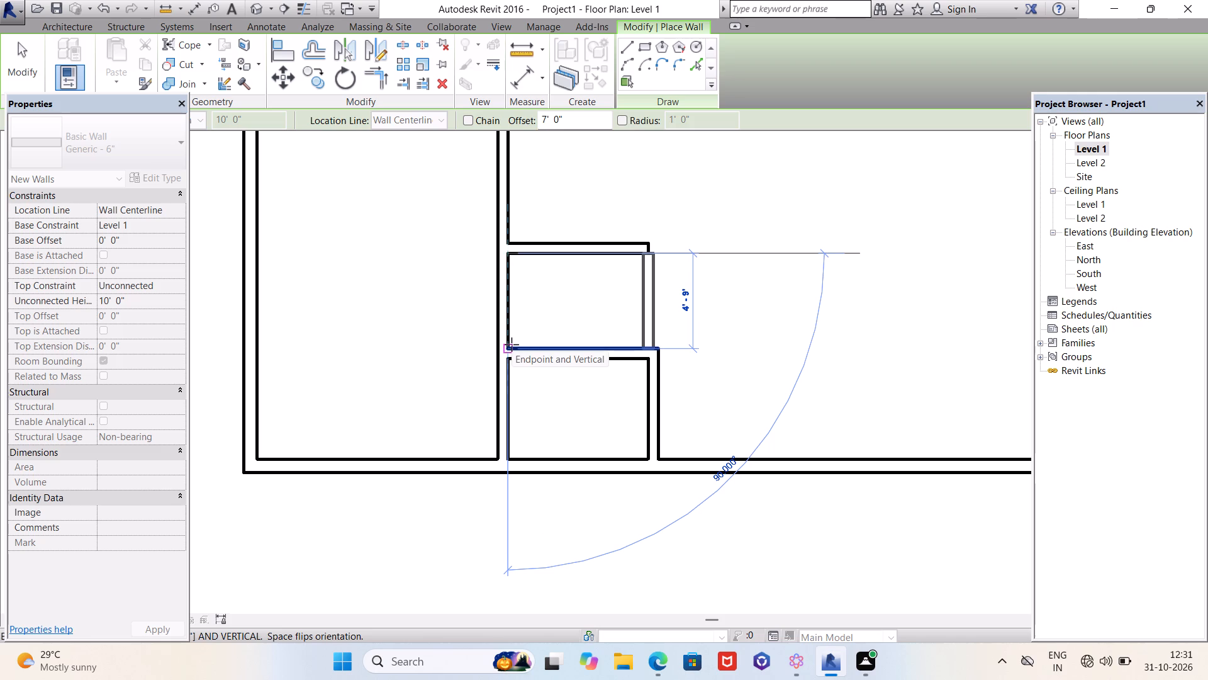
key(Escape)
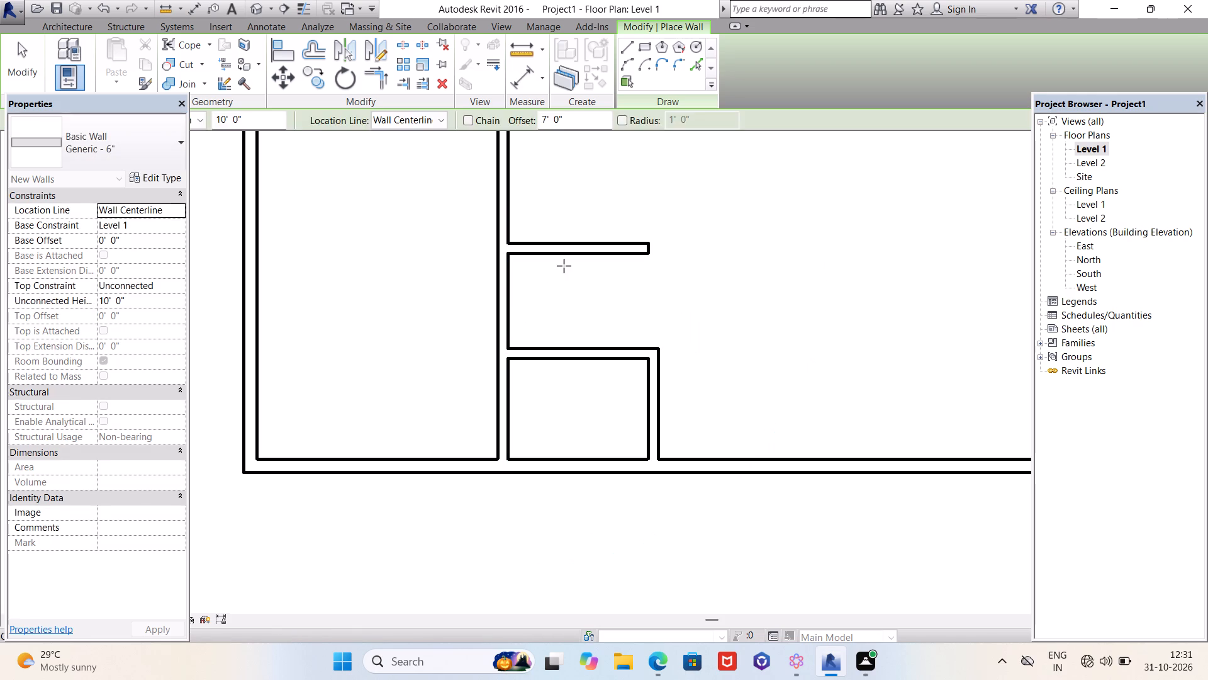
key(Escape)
Check the new wall's length and its spacing from the lower room's north wall using temporary dimensions.
click(572, 254)
scroll(504, 254, up, 2)
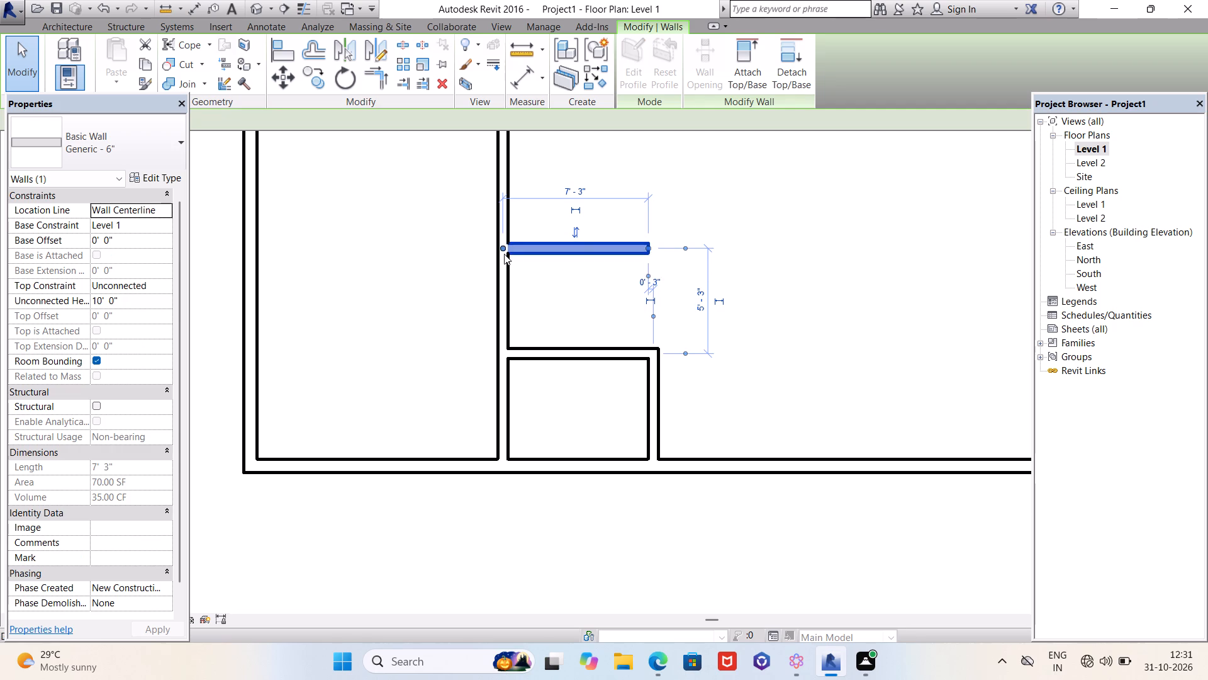
scroll(504, 254, up, 3)
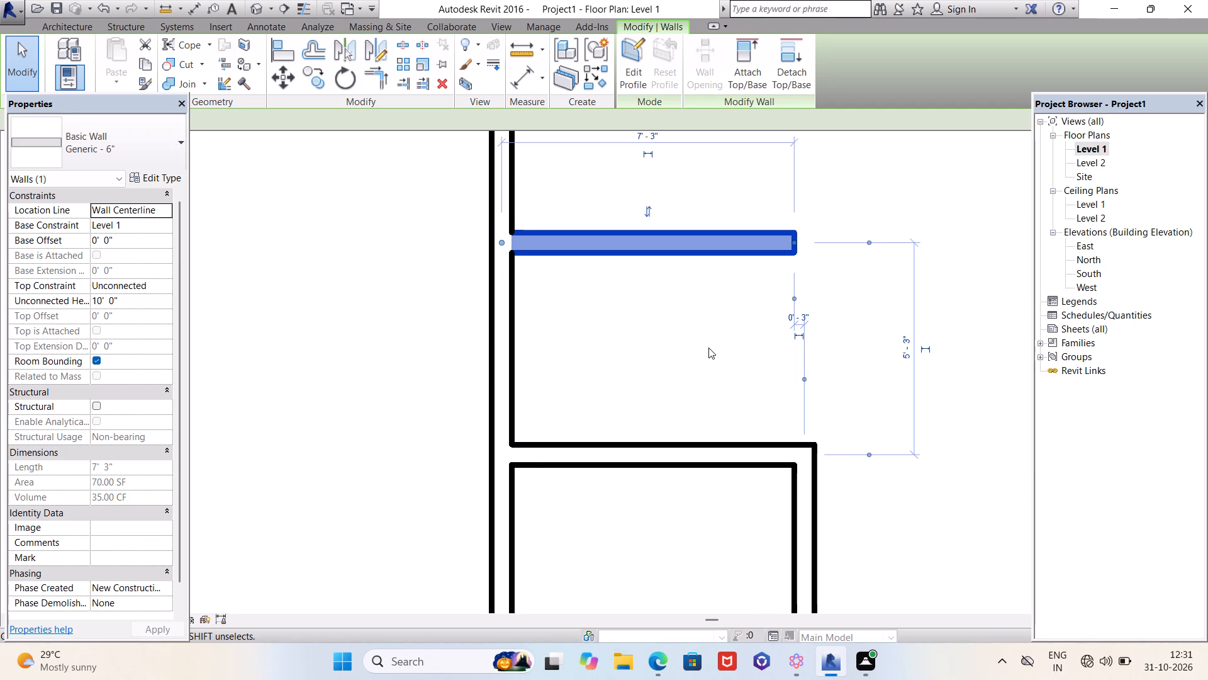
scroll(708, 348, down, 2)
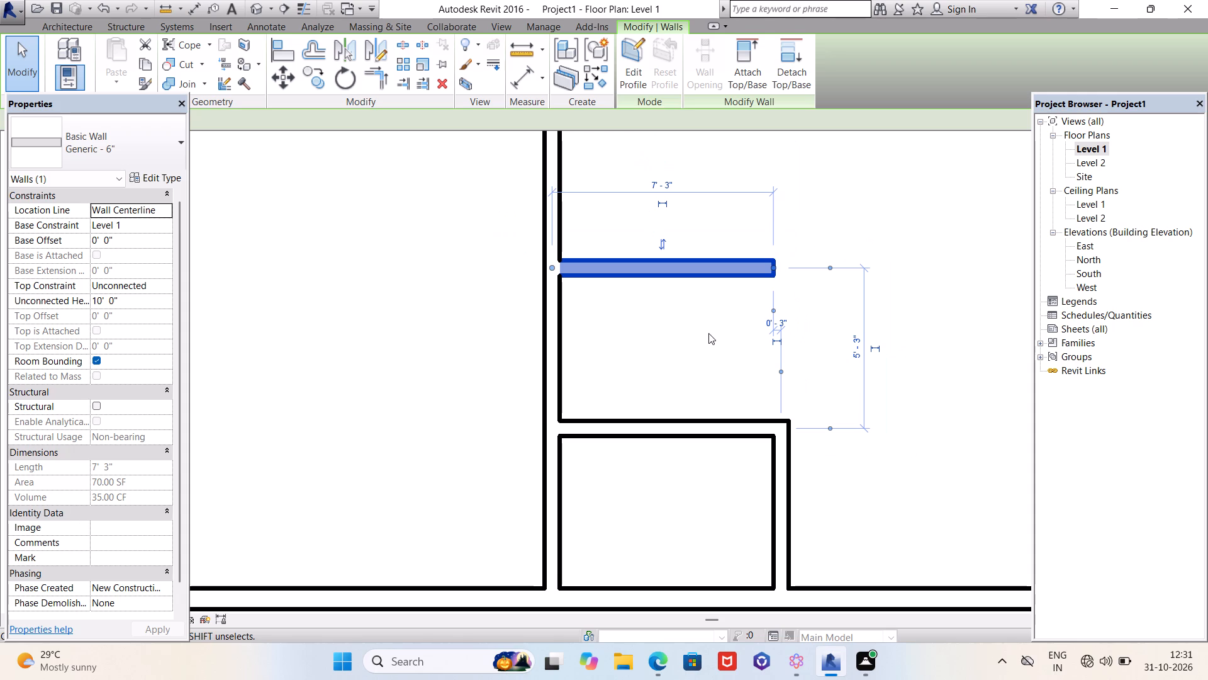
scroll(708, 333, up, 4)
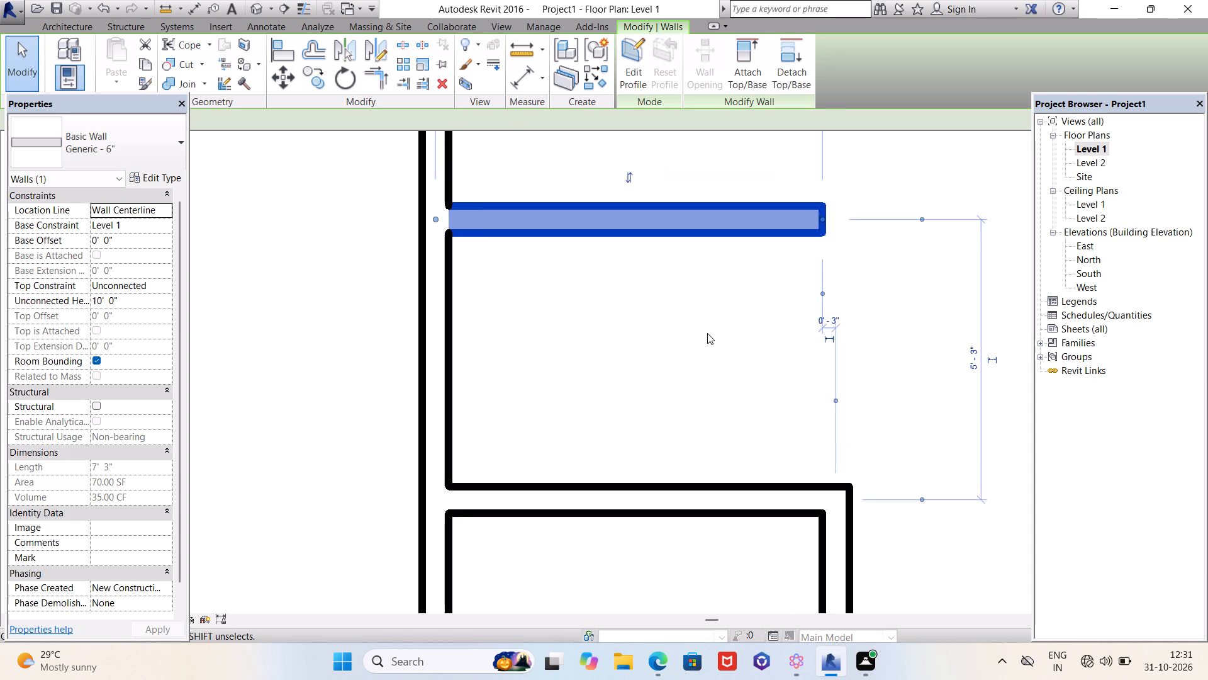
scroll(707, 333, down, 3)
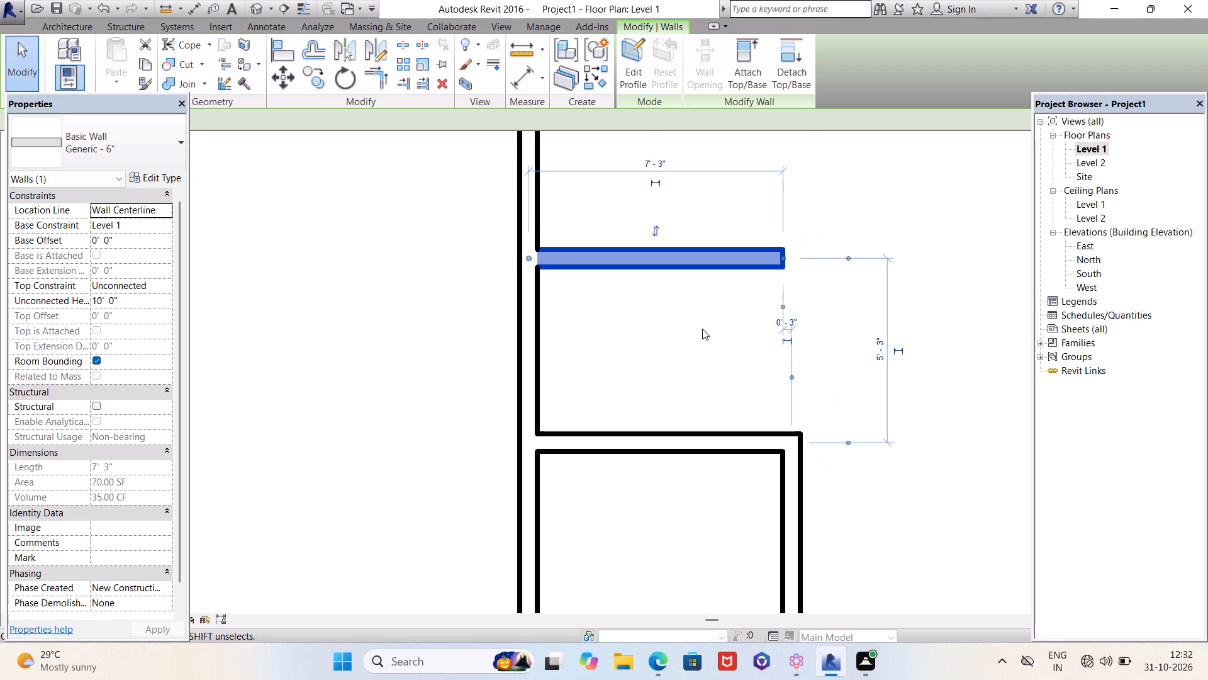
key(Escape)
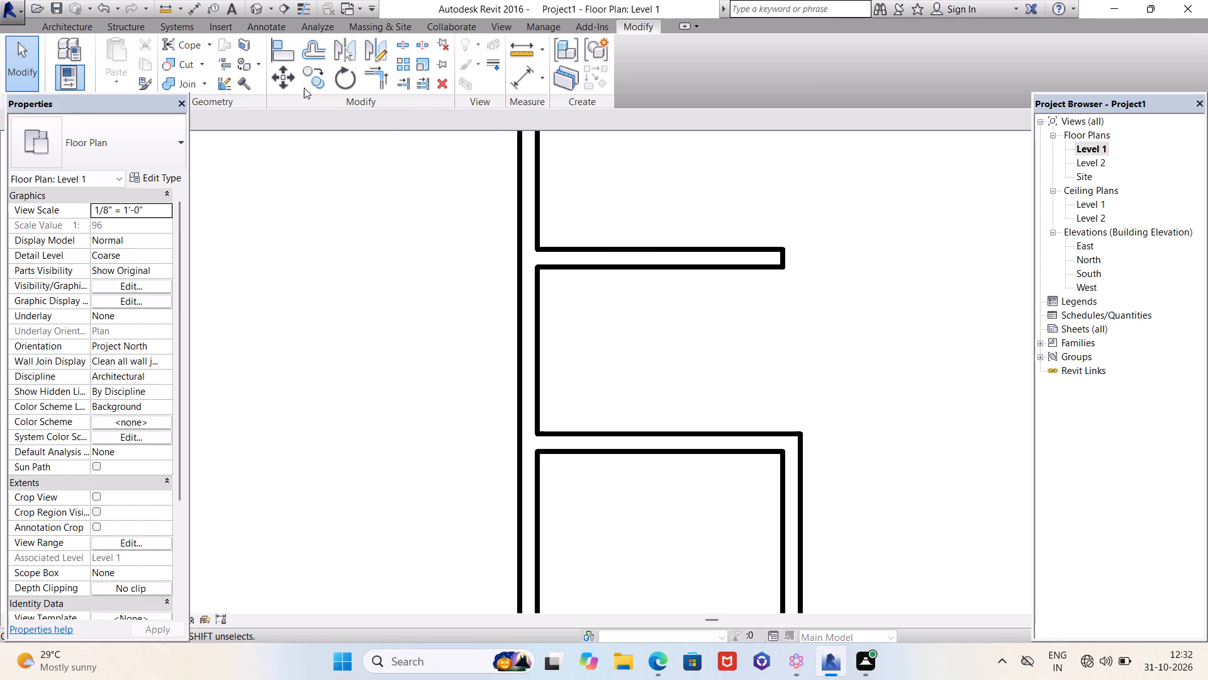
Draw the upper room's east Generic - 6" wall, offset 7' from the long partition's east face, between its north wall and the lower room.
key(w)
key(a)
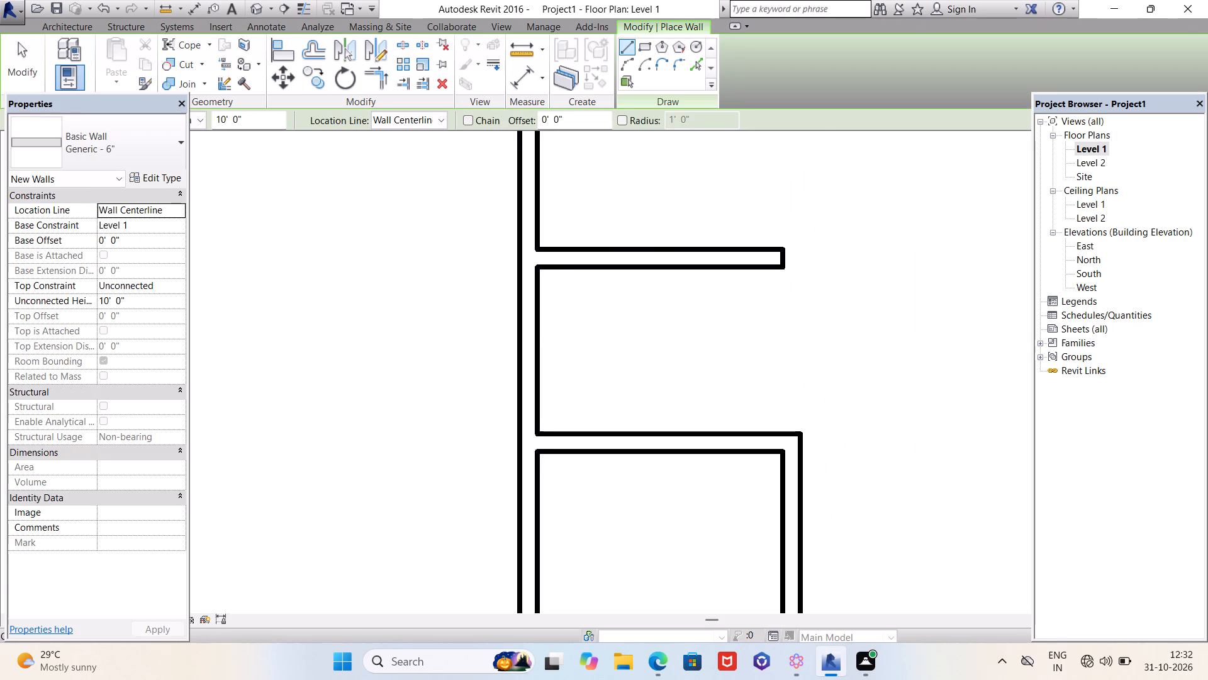
drag(579, 120, 543, 123)
text(7')
key(Return)
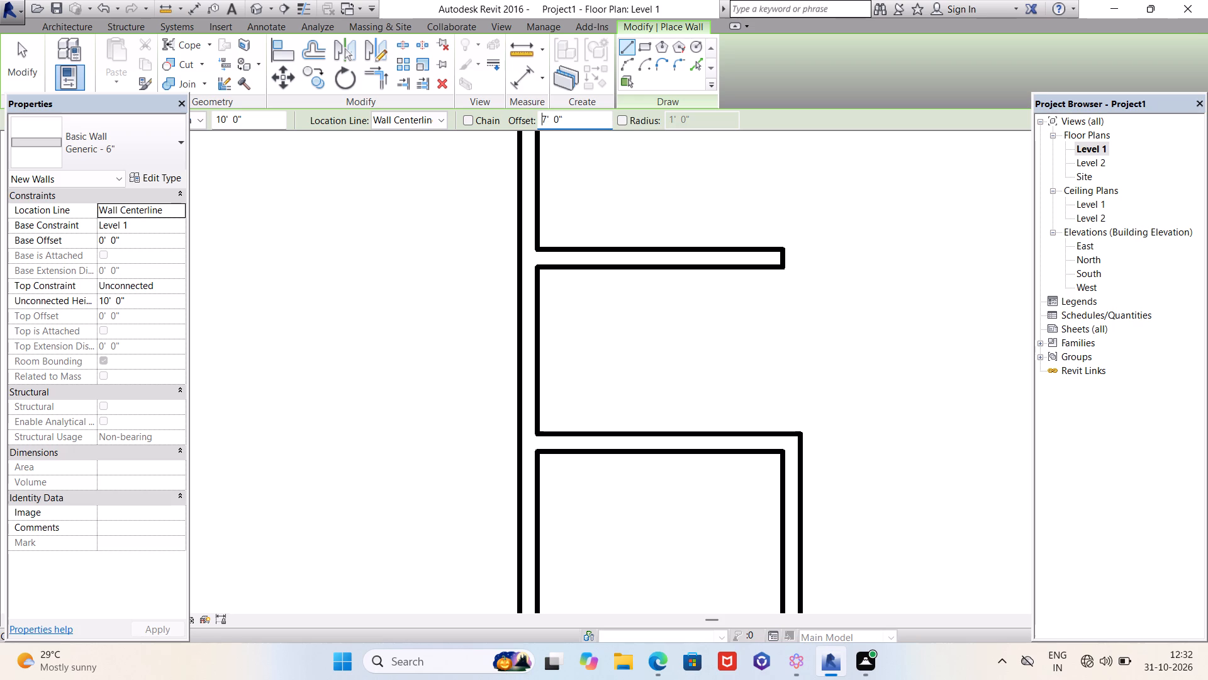
click(534, 268)
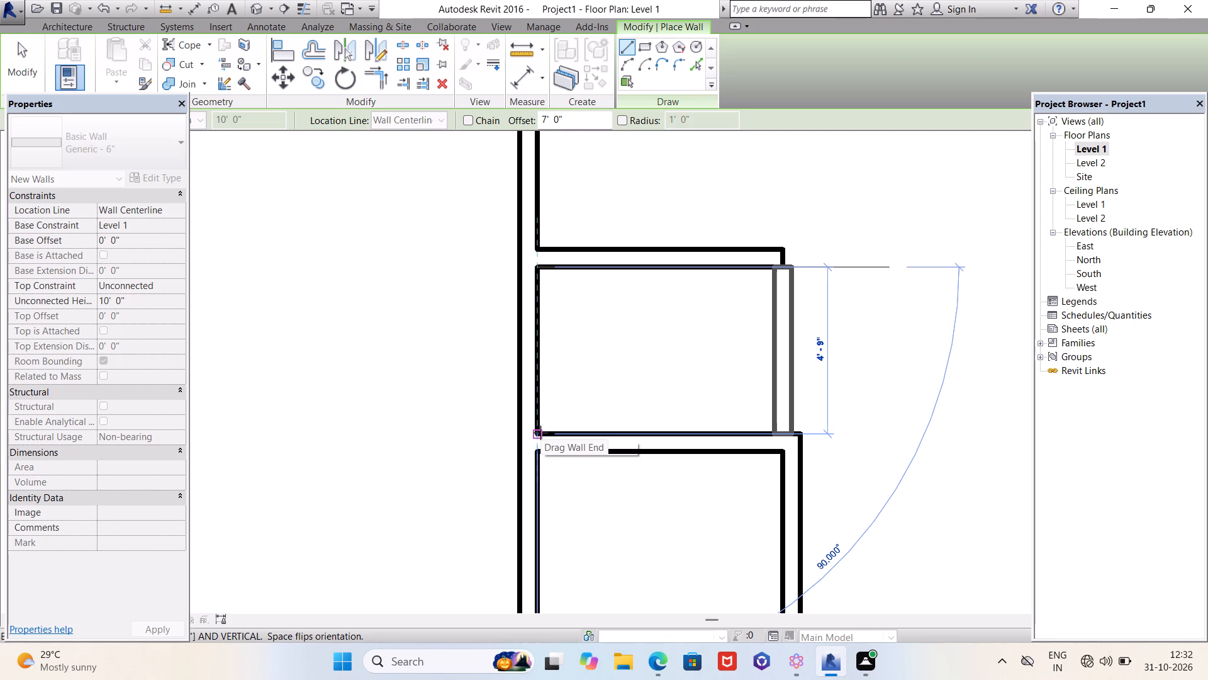
click(540, 433)
key(Escape)
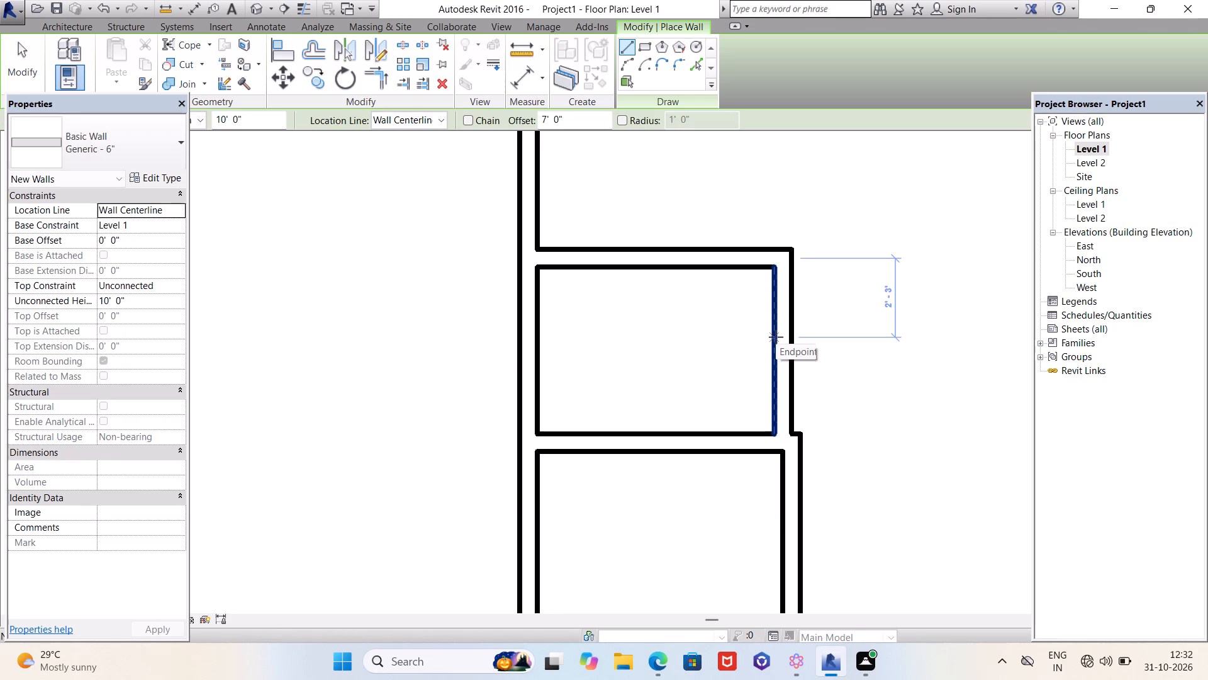
key(Escape)
Set the clear distance from the long partition's east face to the upper room's east wall's inner face to 7'.
click(776, 337)
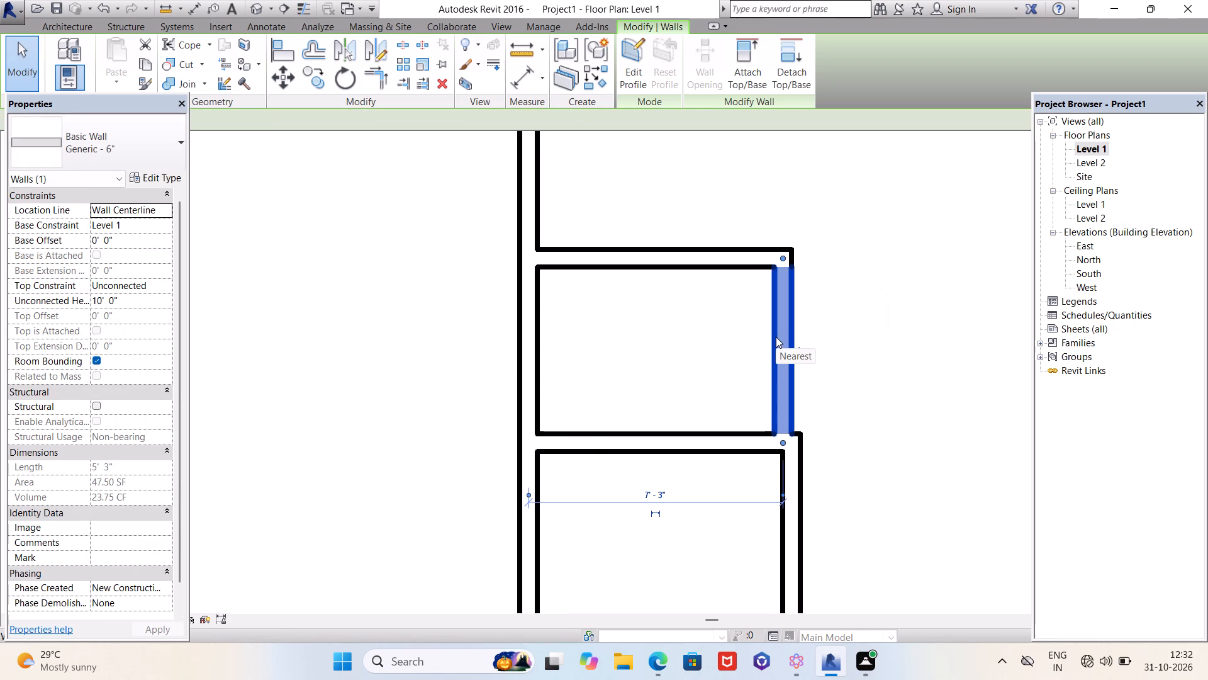
scroll(518, 502, up, 4)
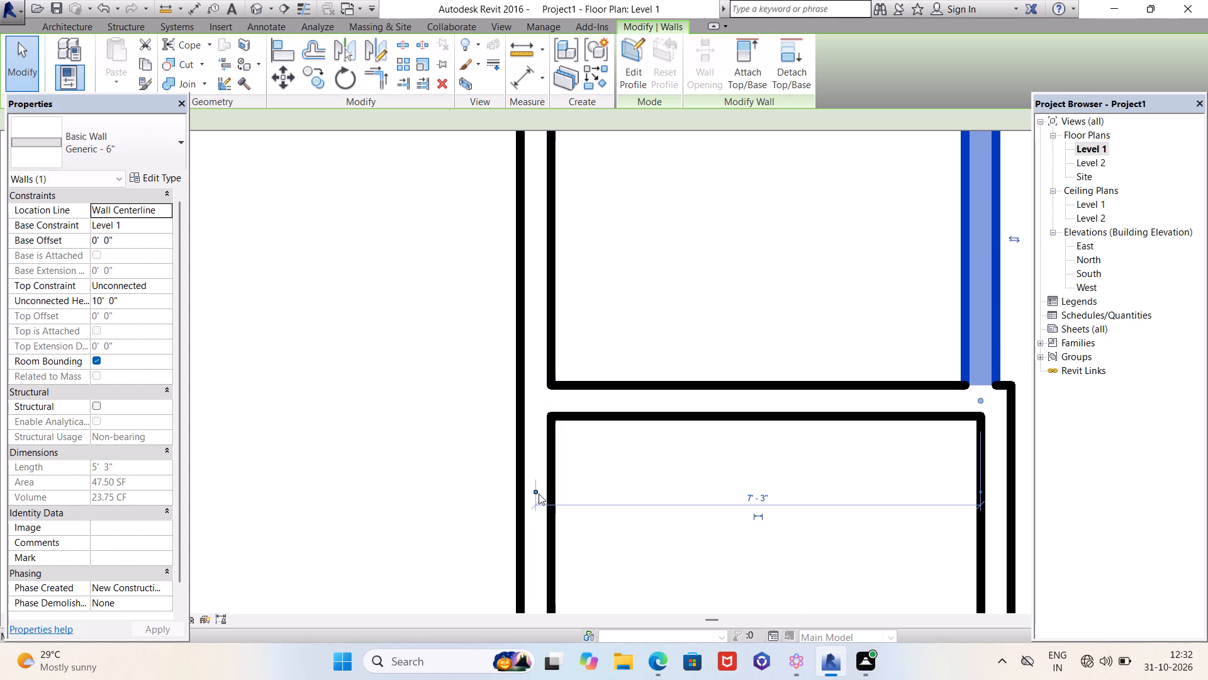
click(537, 492)
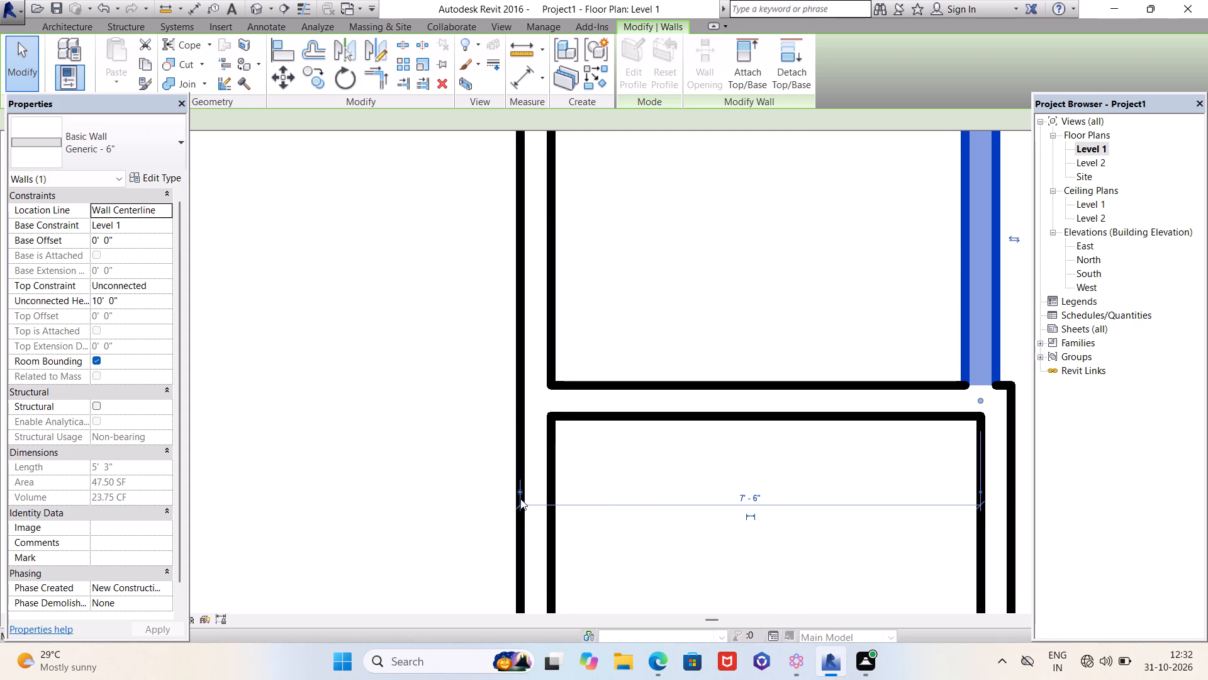
click(521, 492)
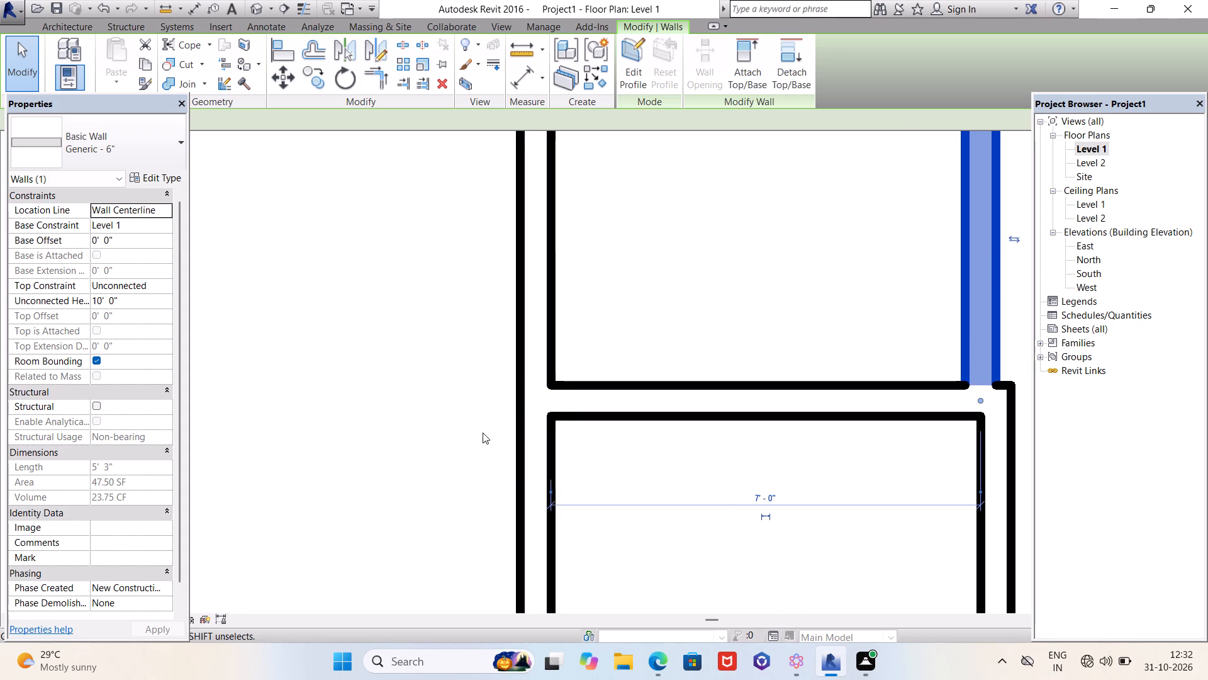
scroll(479, 412, down, 2)
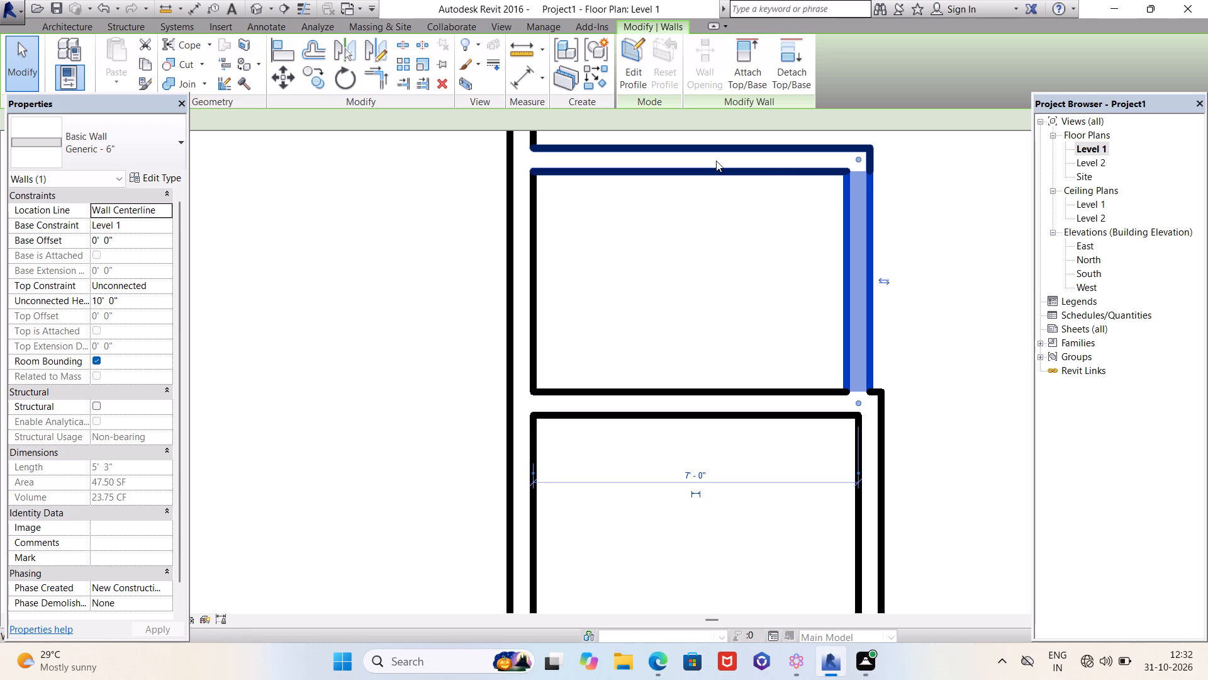
scroll(874, 438, up, 3)
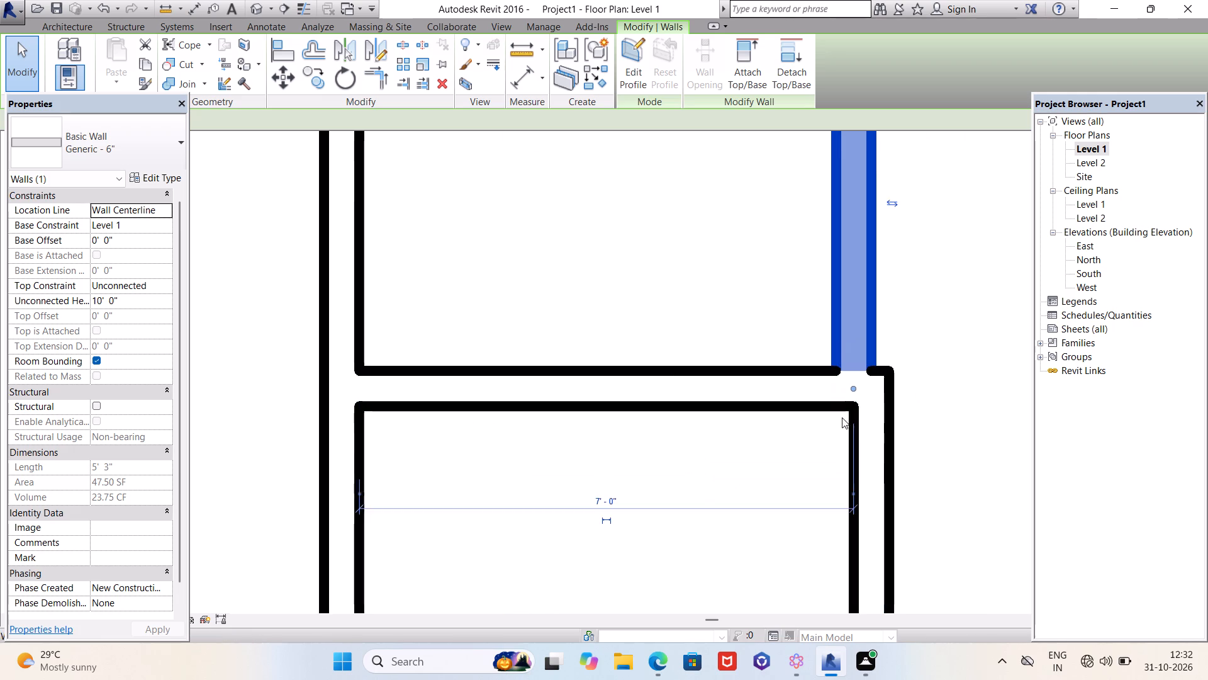
scroll(844, 417, up, 3)
click(857, 533)
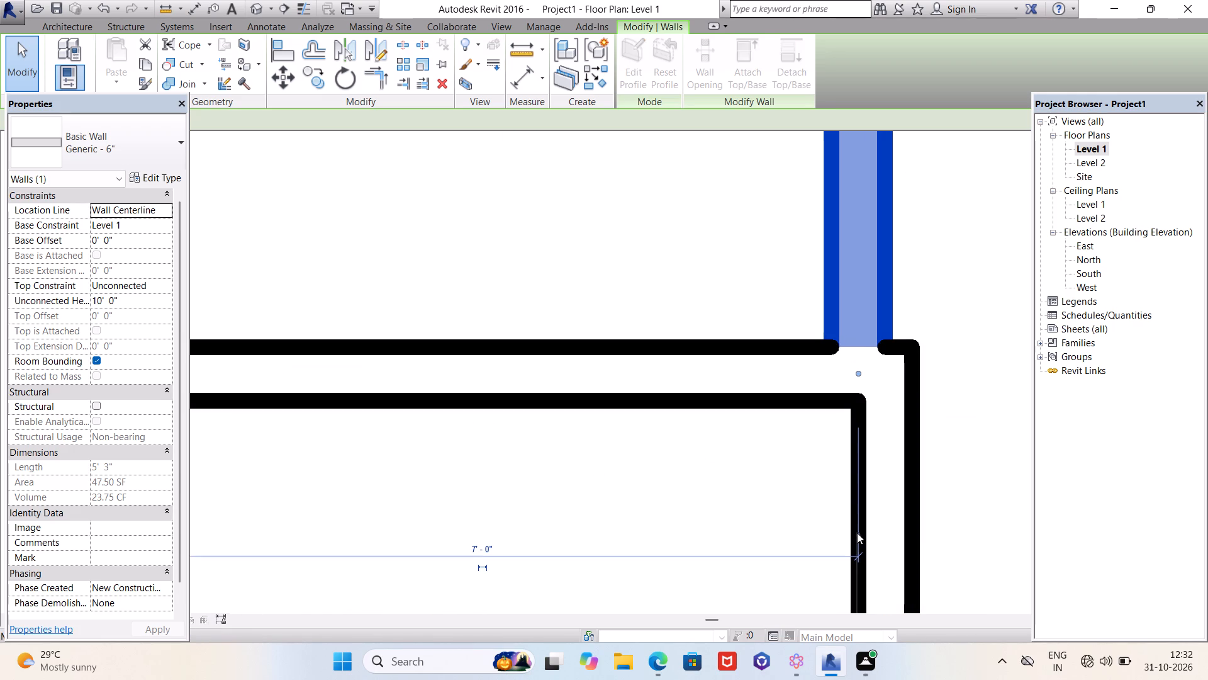
scroll(926, 465, down, 3)
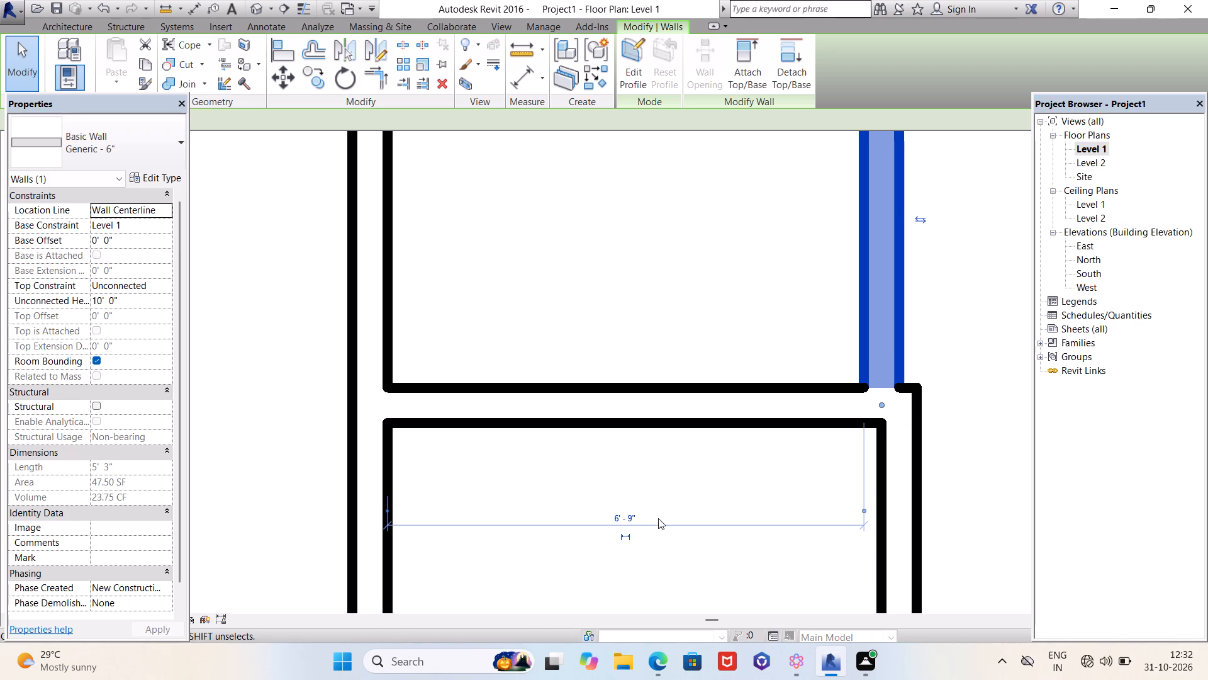
click(624, 518)
text(7')
key(Return)
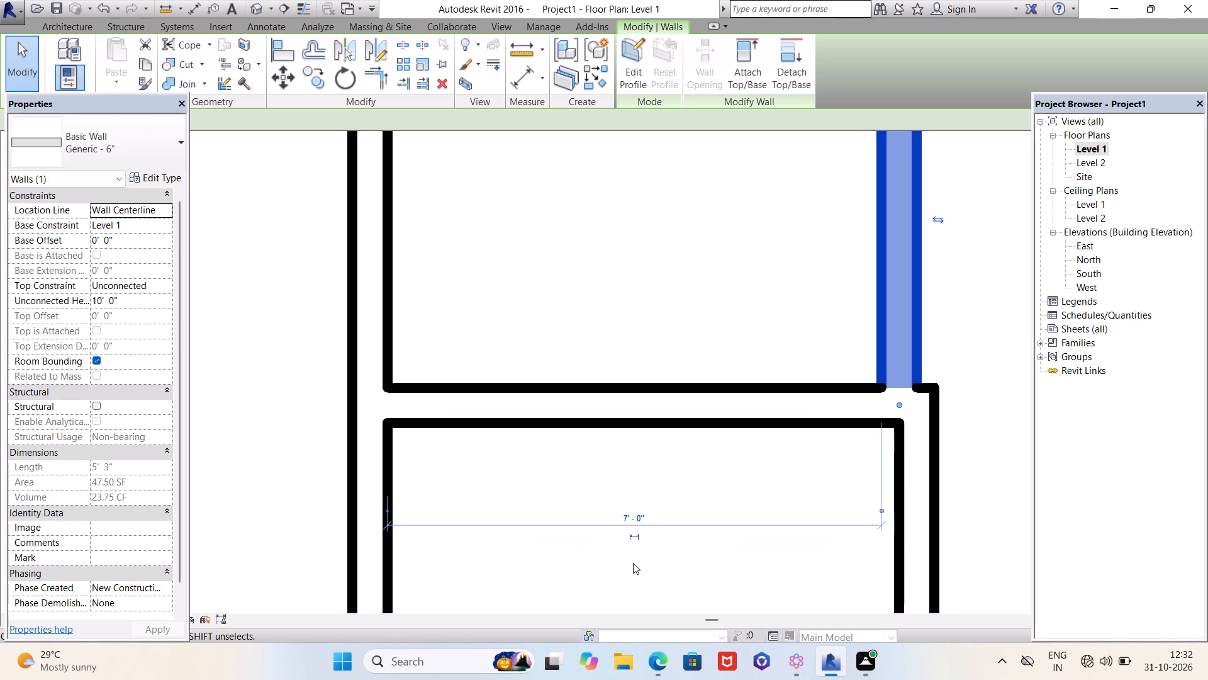
Set the clear distance between the upper room's north wall and the shared wall below it to 5'.
scroll(637, 558, down, 2)
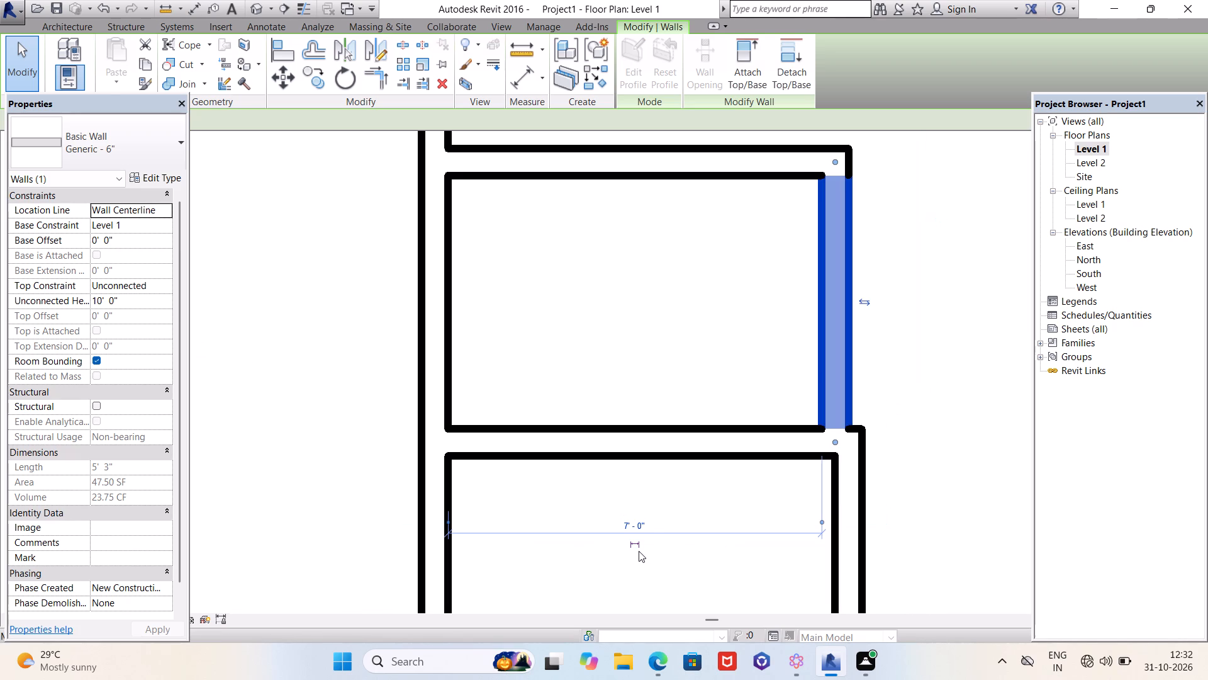
click(717, 157)
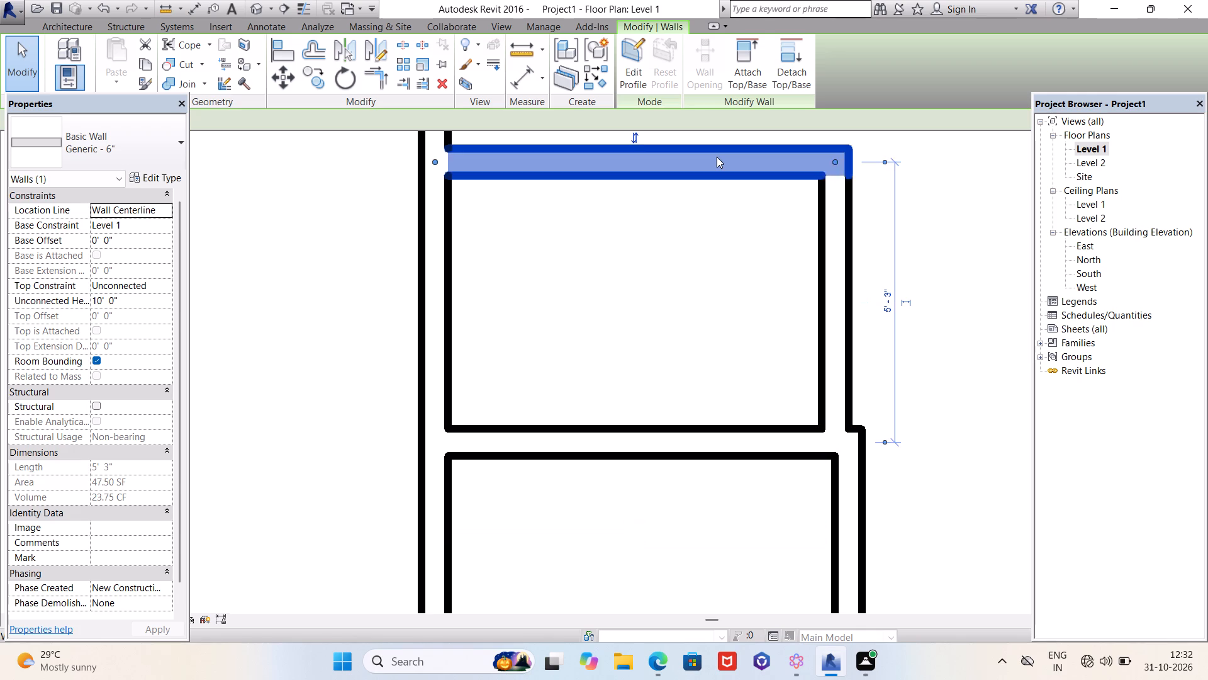
click(884, 445)
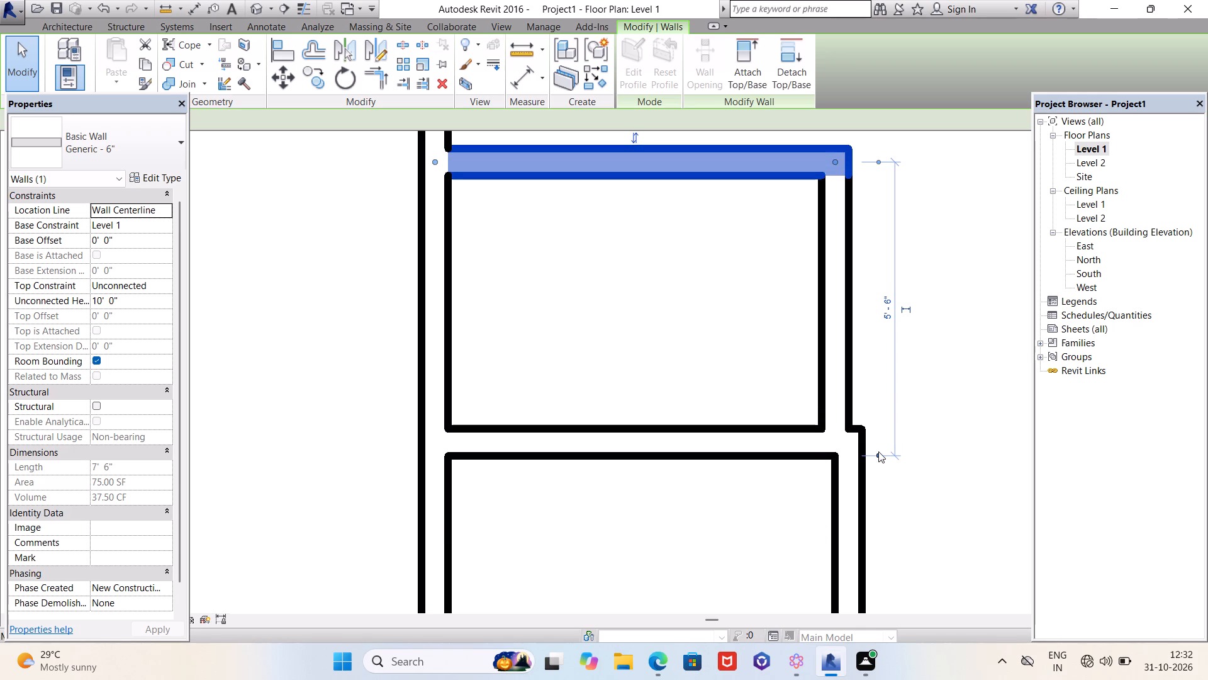
click(878, 455)
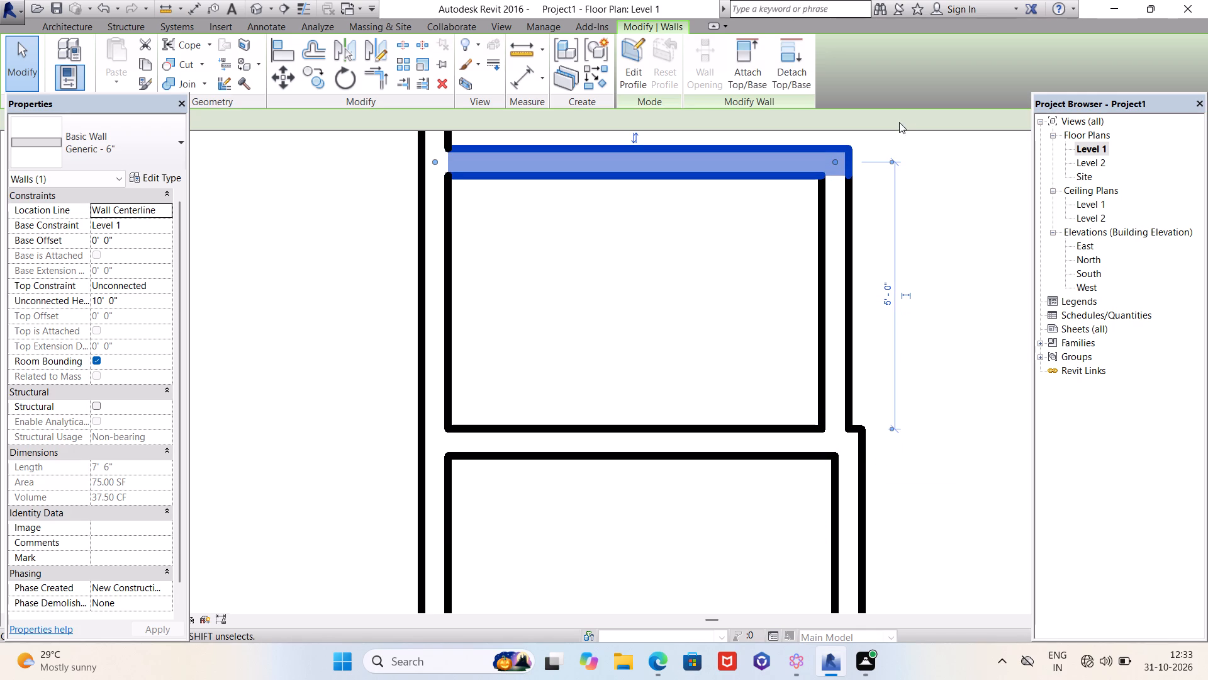
click(892, 159)
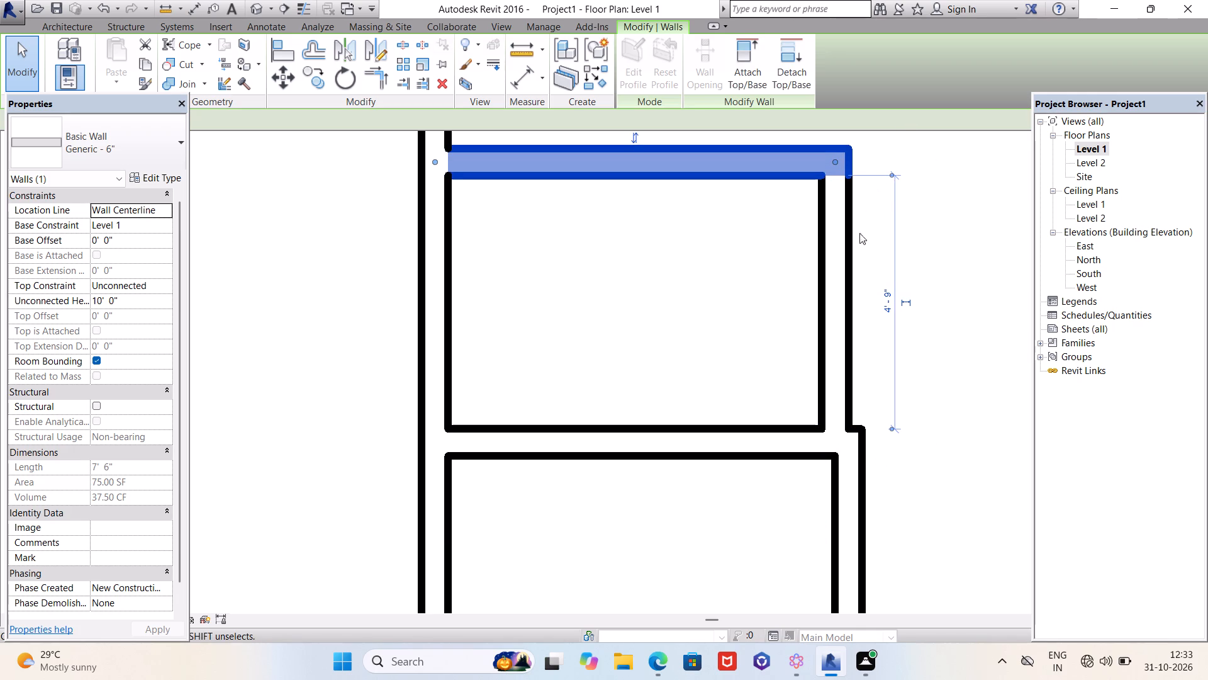
click(890, 304)
text(5')
key(Return)
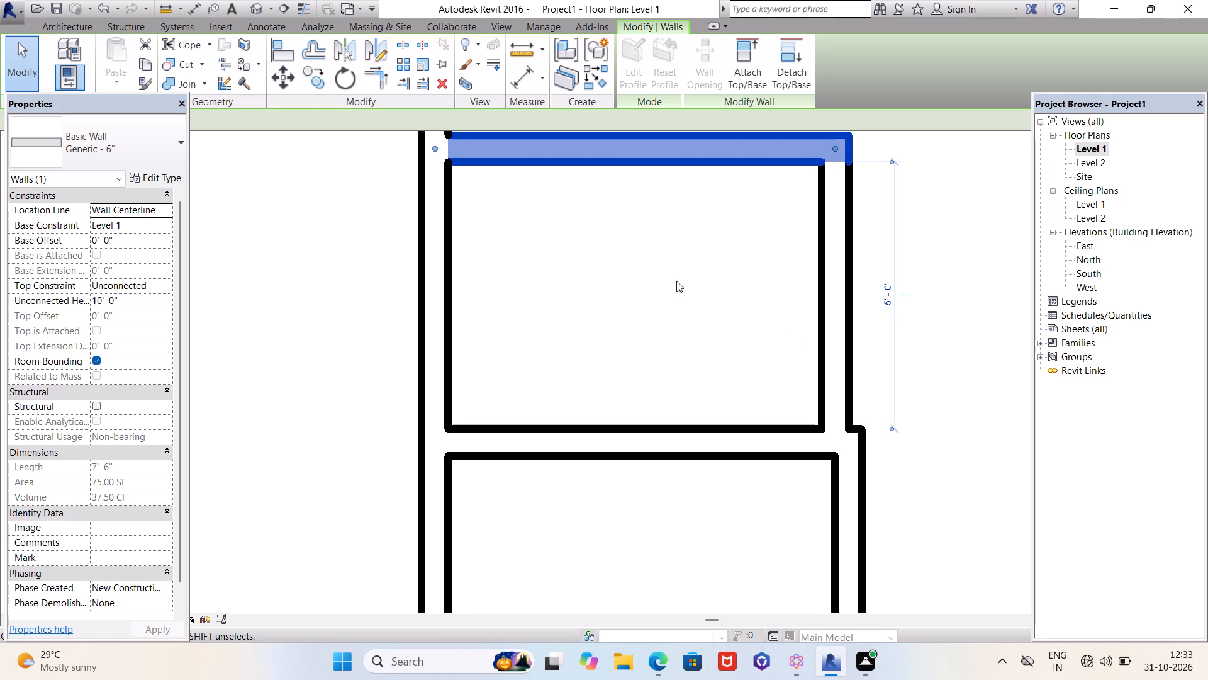
Check the lower room's clear depth from the shared wall's south face to the enclosure's south wall's inner face using temporary dimensions.
scroll(625, 264, down, 3)
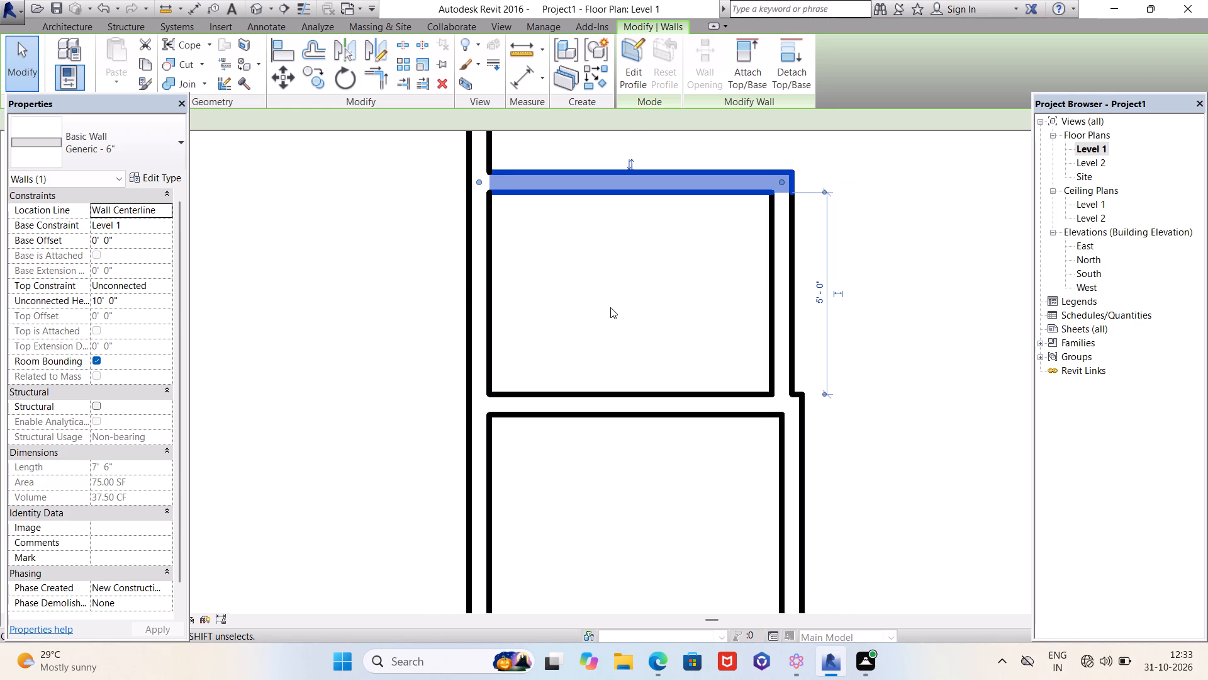
scroll(571, 296, up, 2)
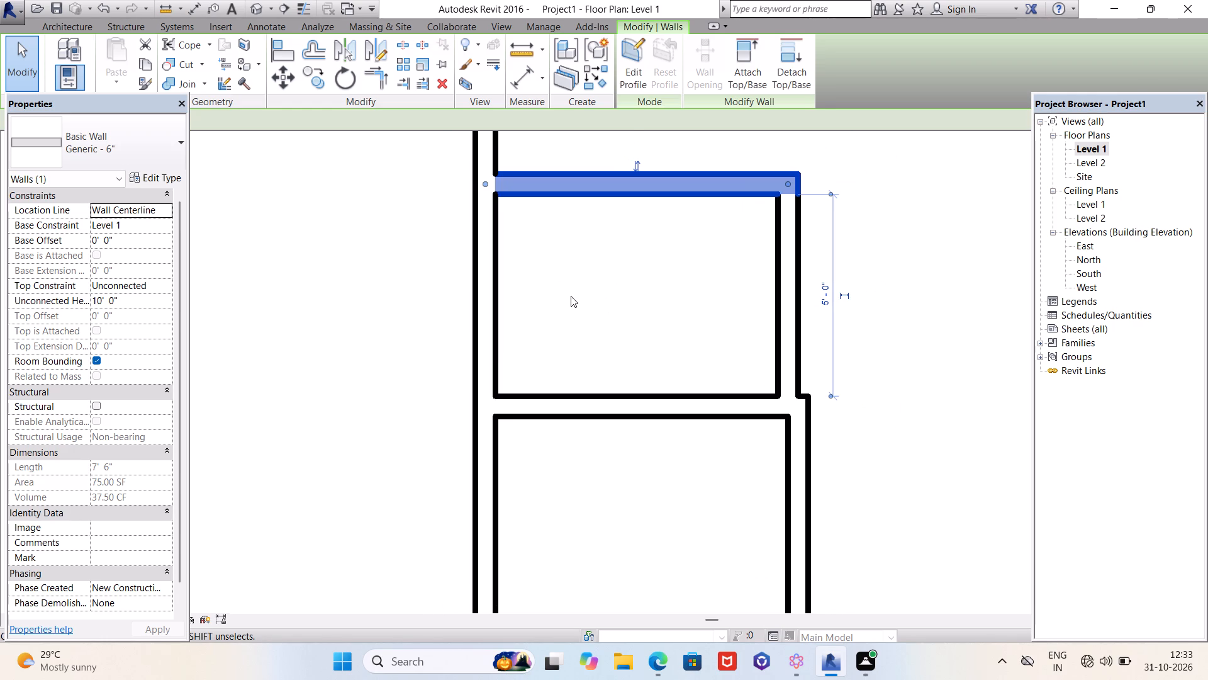
scroll(654, 343, down, 2)
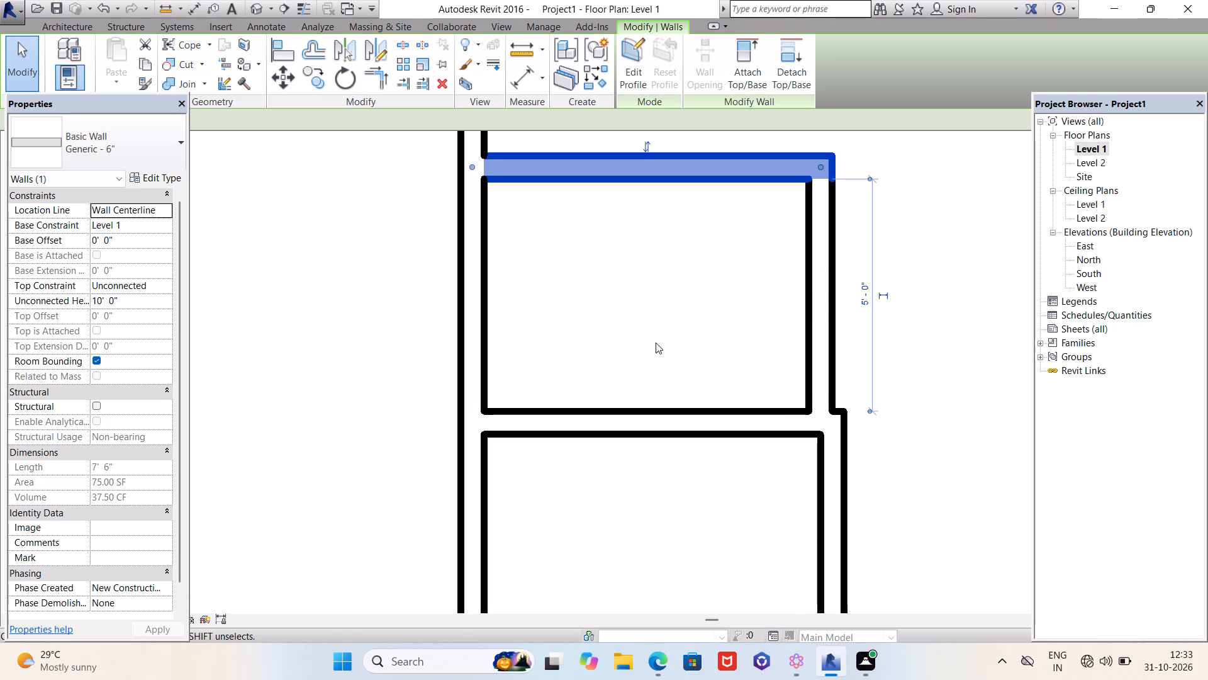
click(662, 402)
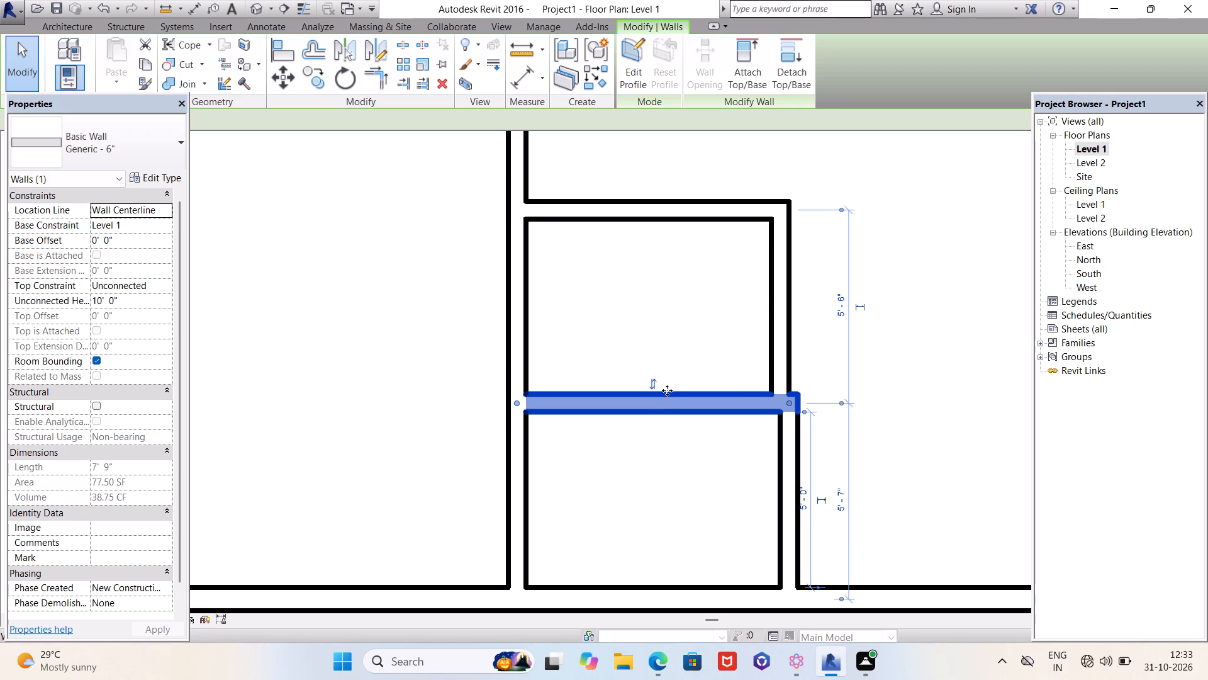
click(839, 404)
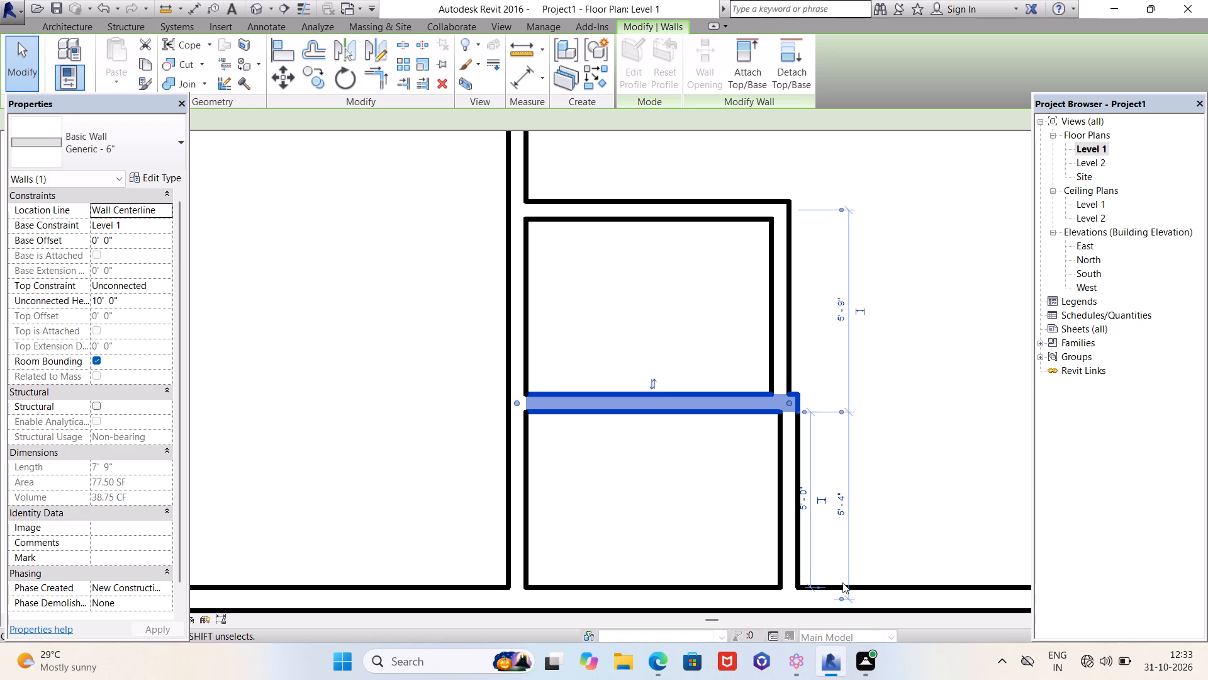
click(840, 599)
scroll(808, 516, up, 5)
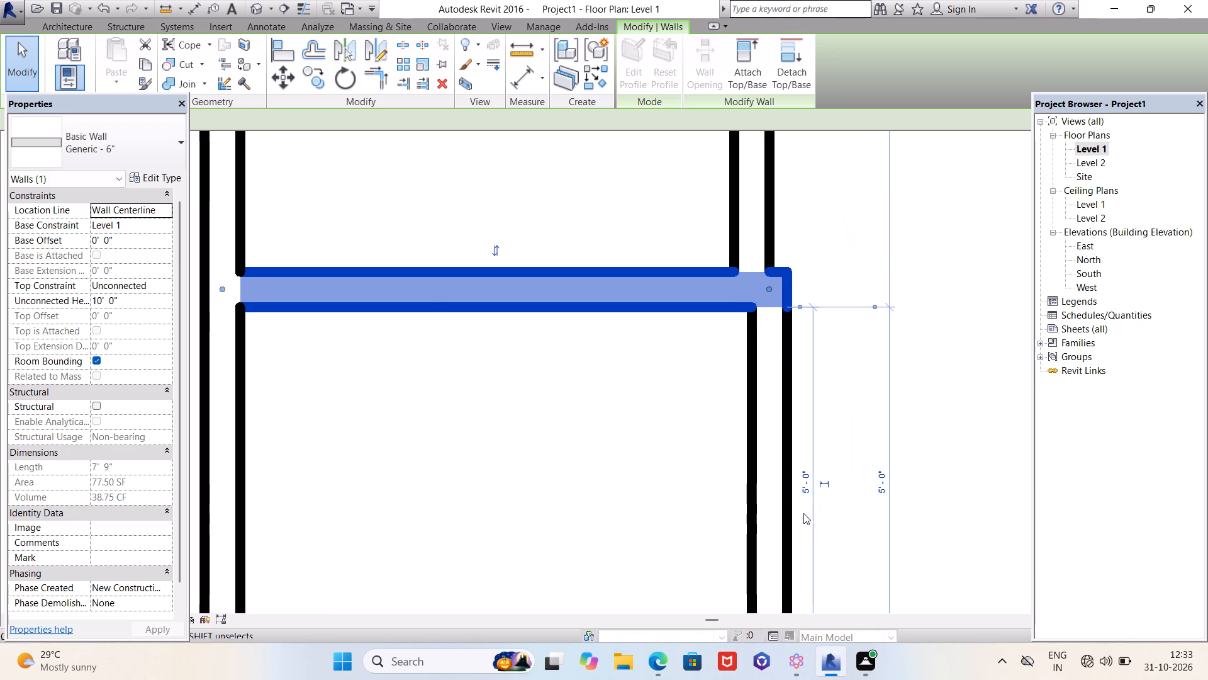
scroll(739, 382, down, 5)
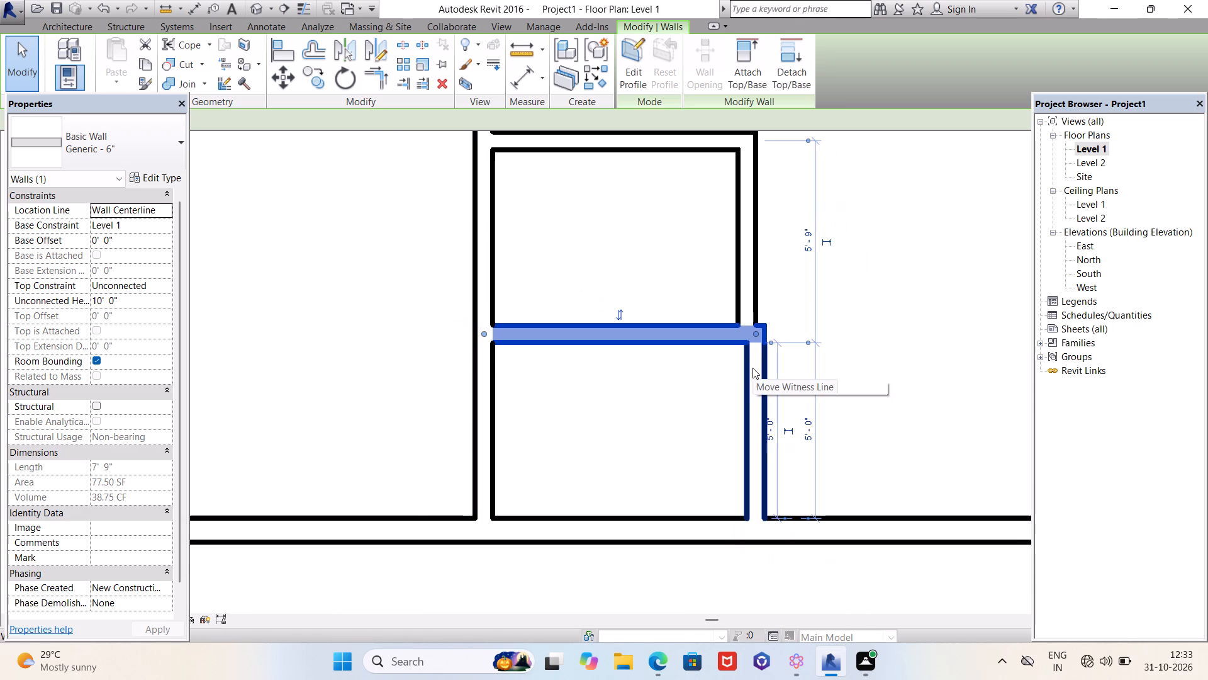
Check the upper room's clear depth between the shared wall's north face and the north wall's inner face by moving the temporary dimension's witness lines.
click(808, 141)
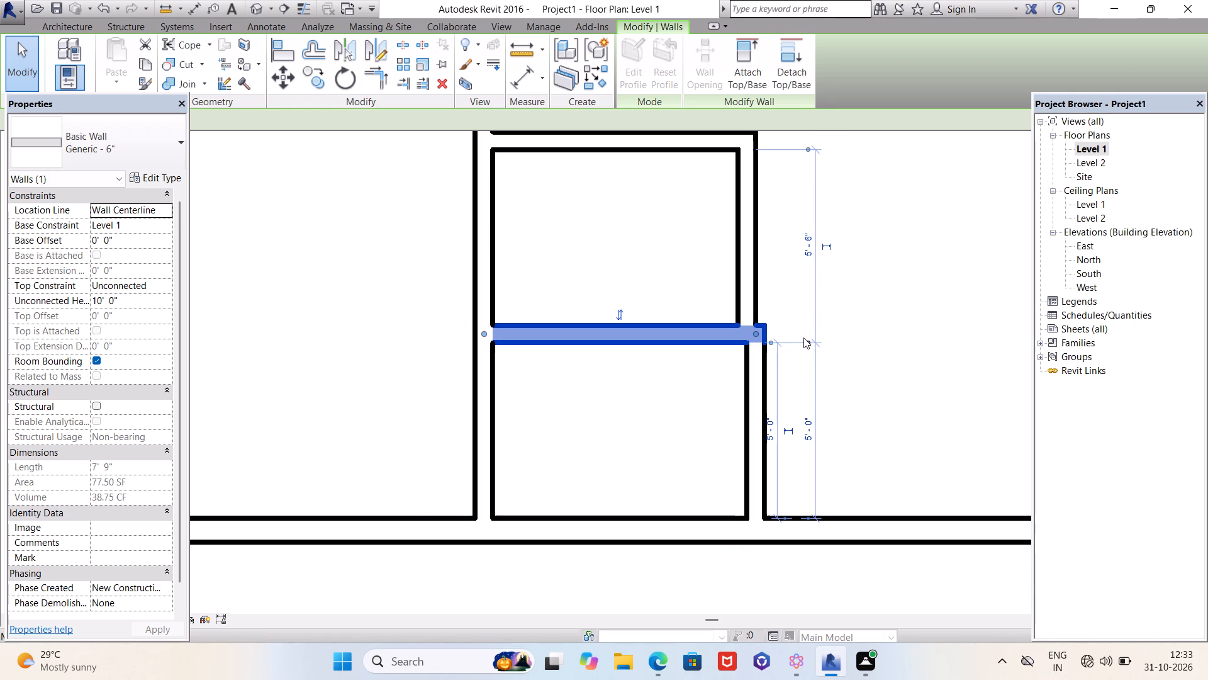
click(806, 150)
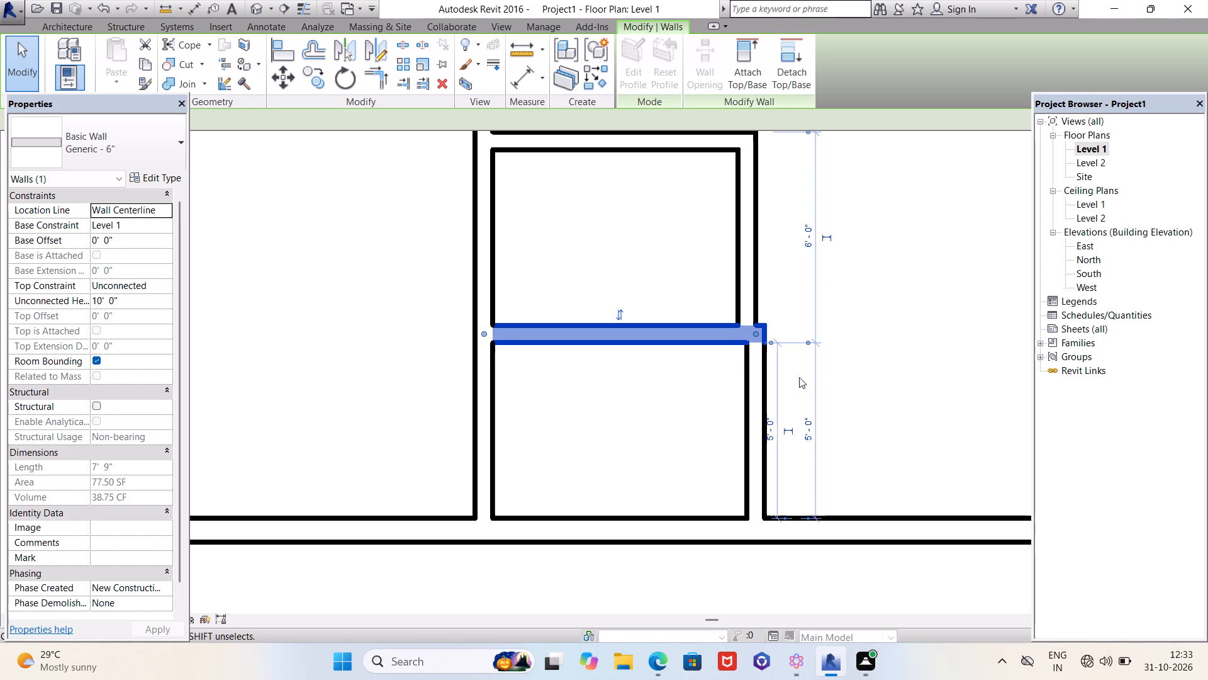
click(810, 344)
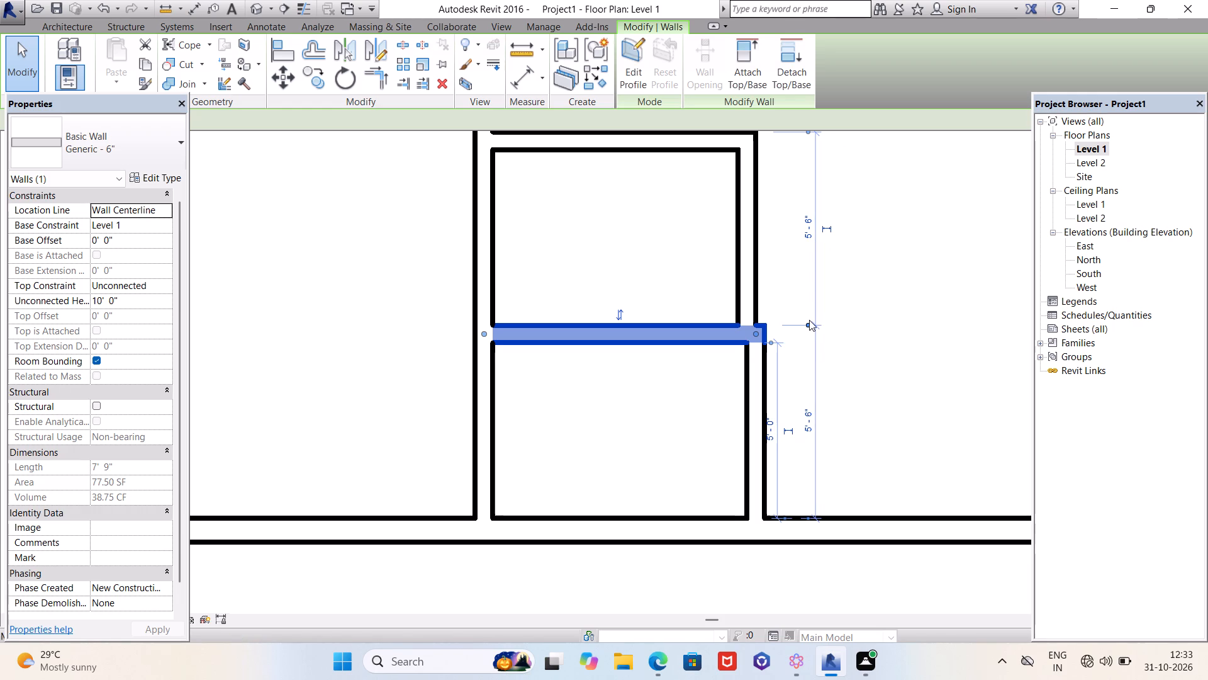
click(807, 324)
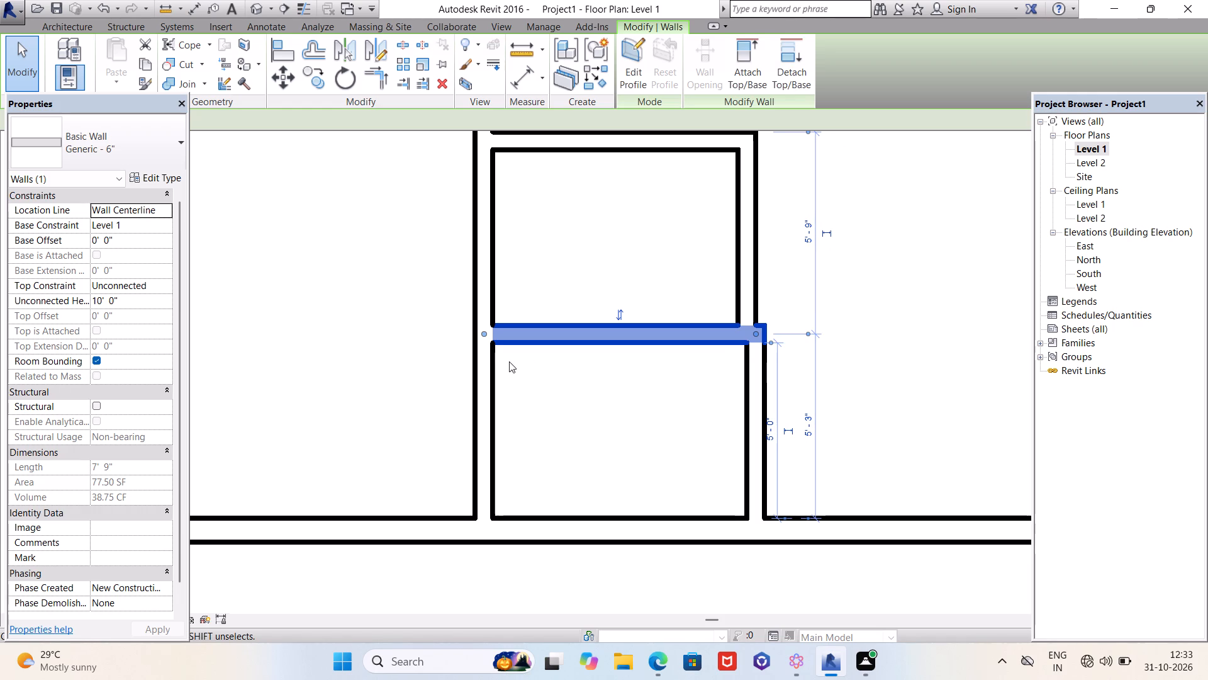
scroll(587, 426, down, 1)
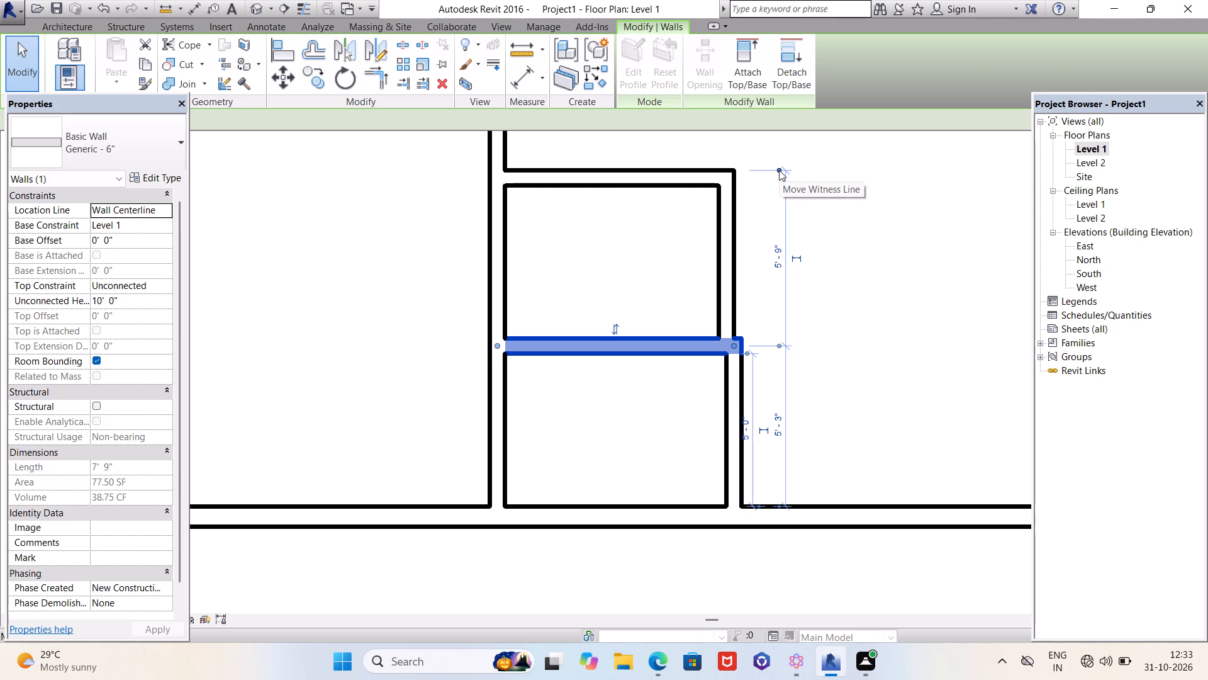
click(778, 169)
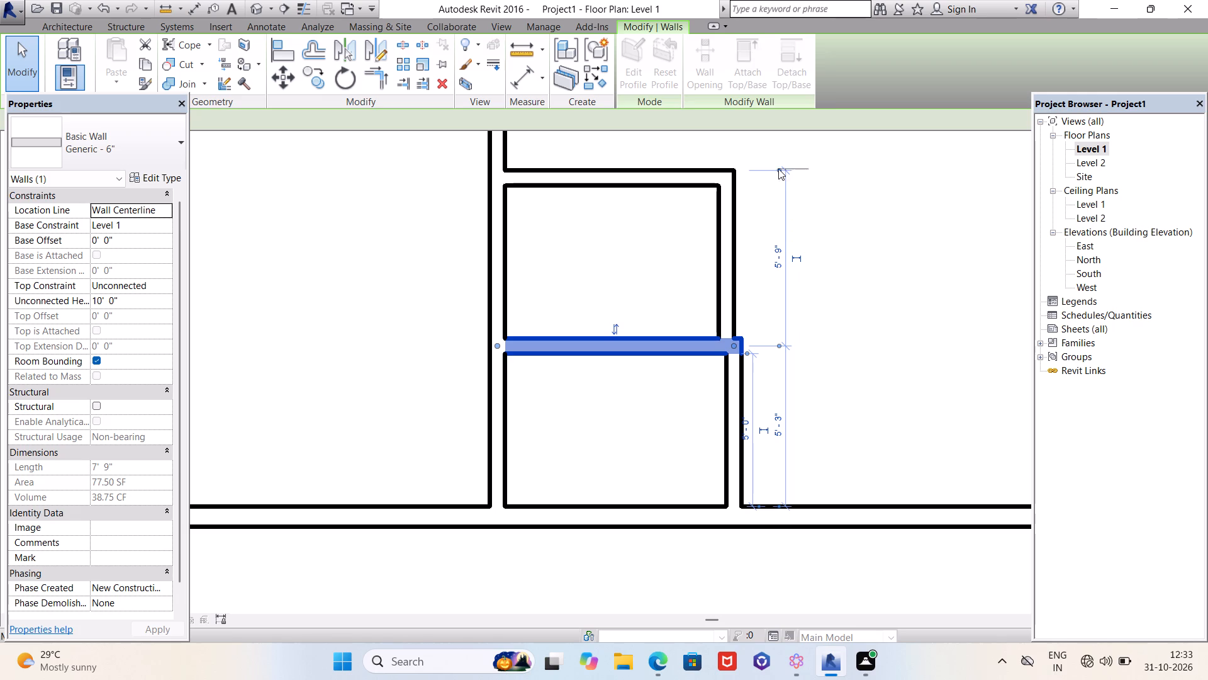
click(779, 506)
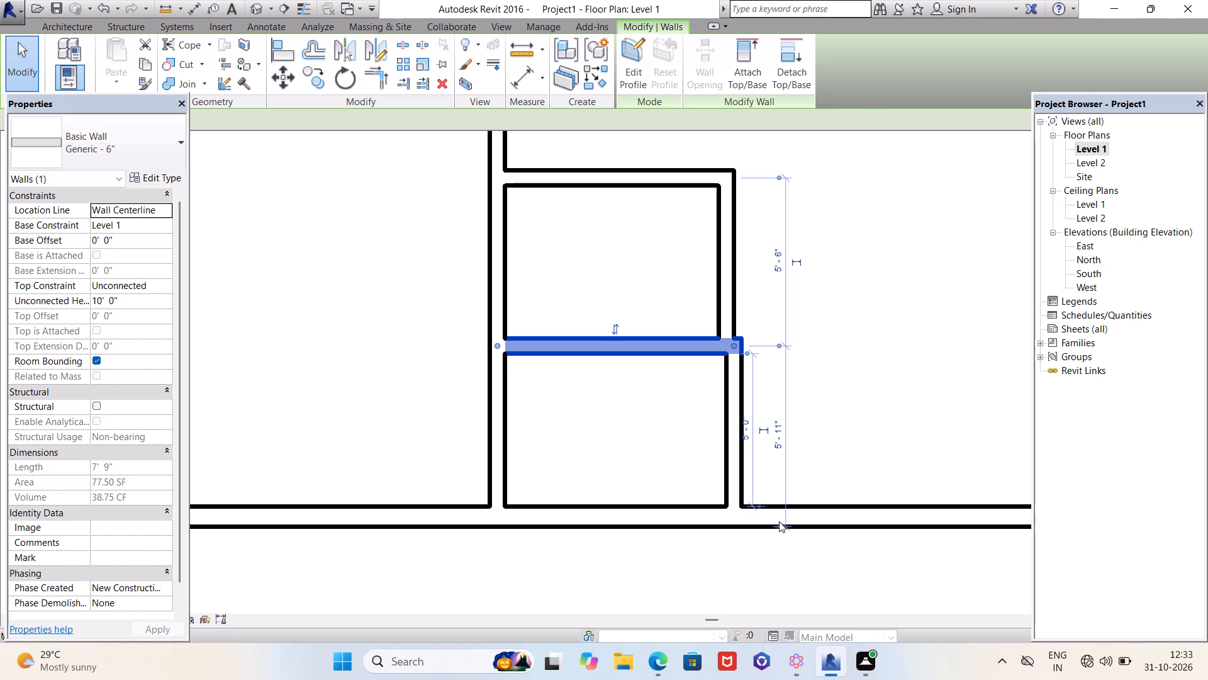
click(780, 524)
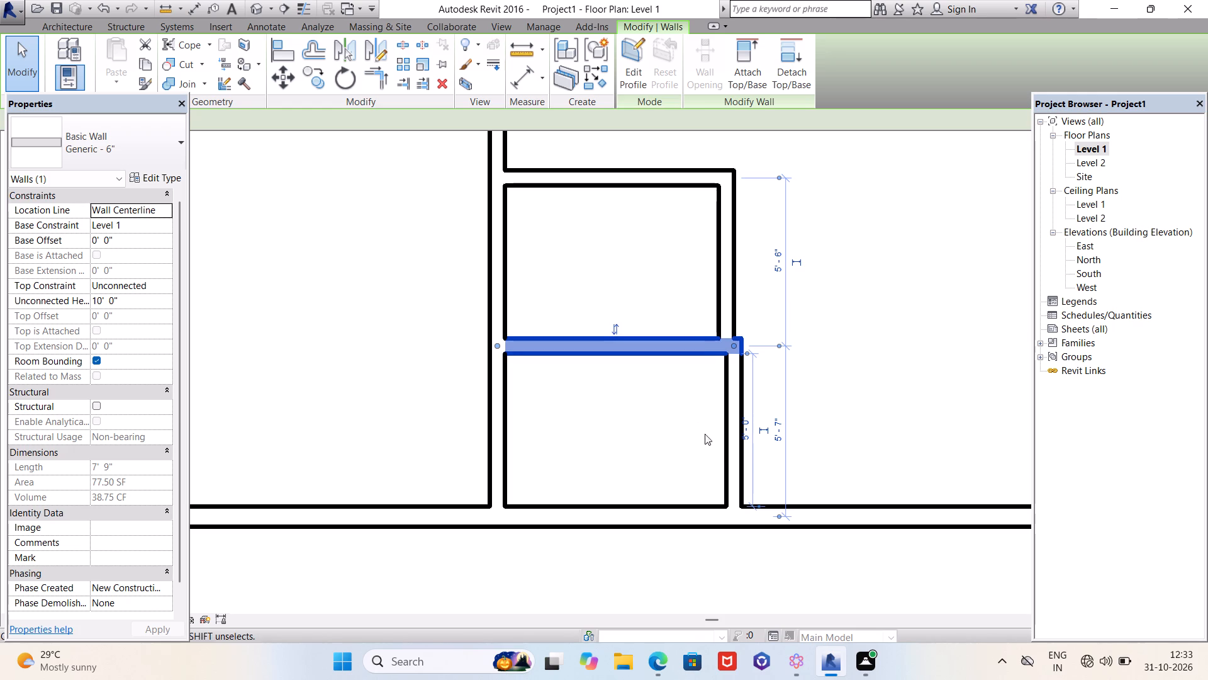
scroll(741, 455, up, 5)
scroll(741, 452, down, 4)
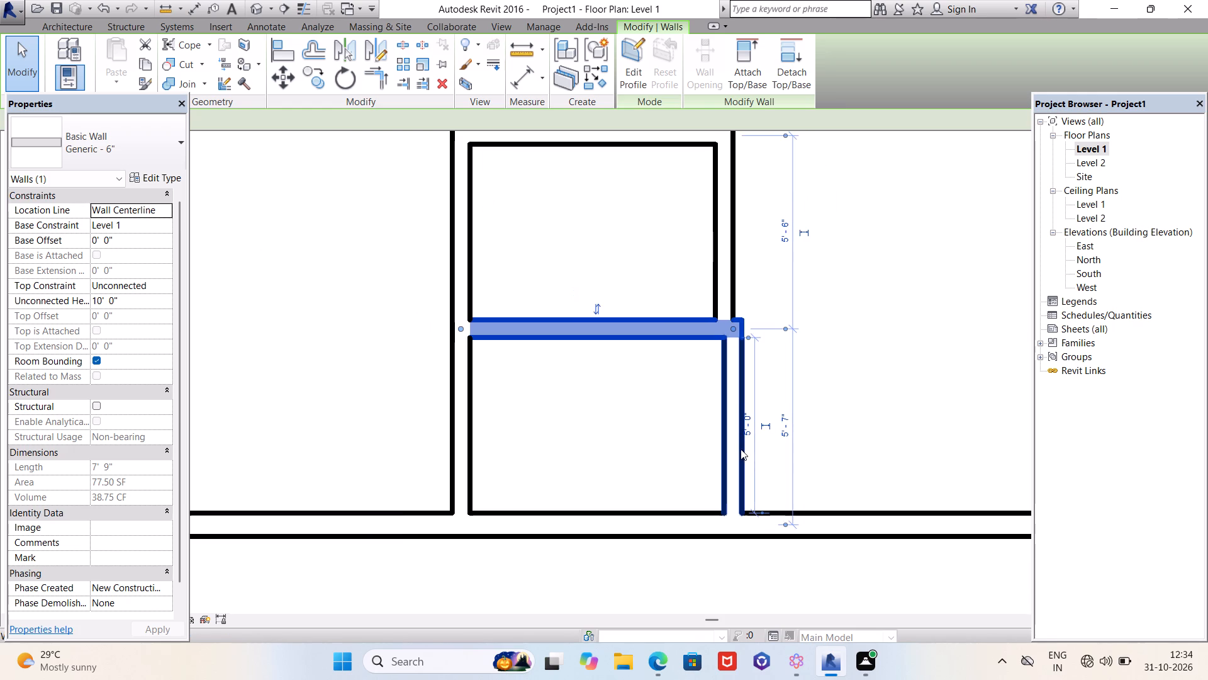
click(786, 328)
click(786, 338)
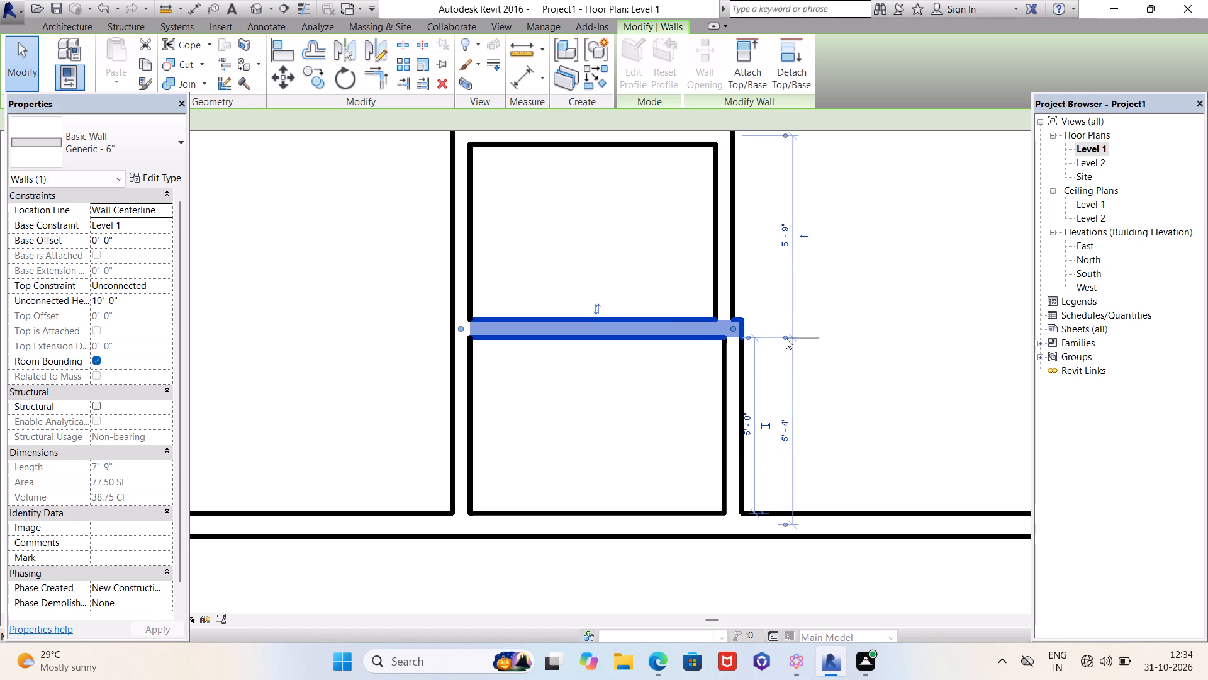
click(785, 133)
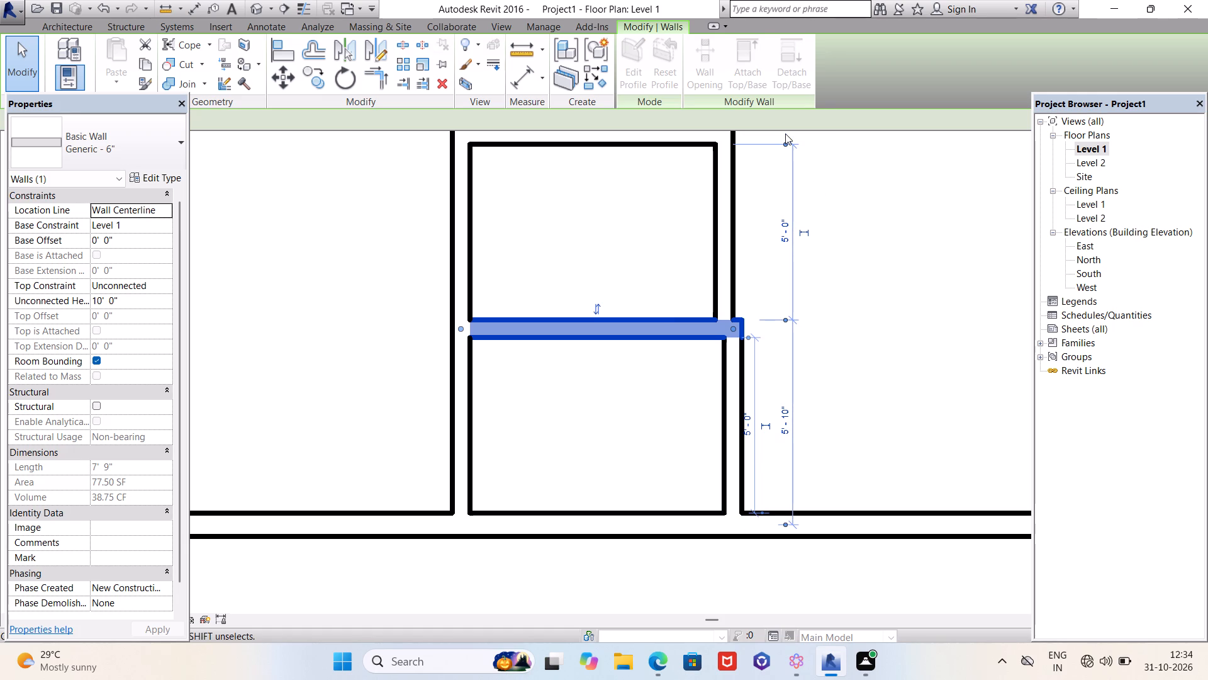
scroll(651, 319, down, 2)
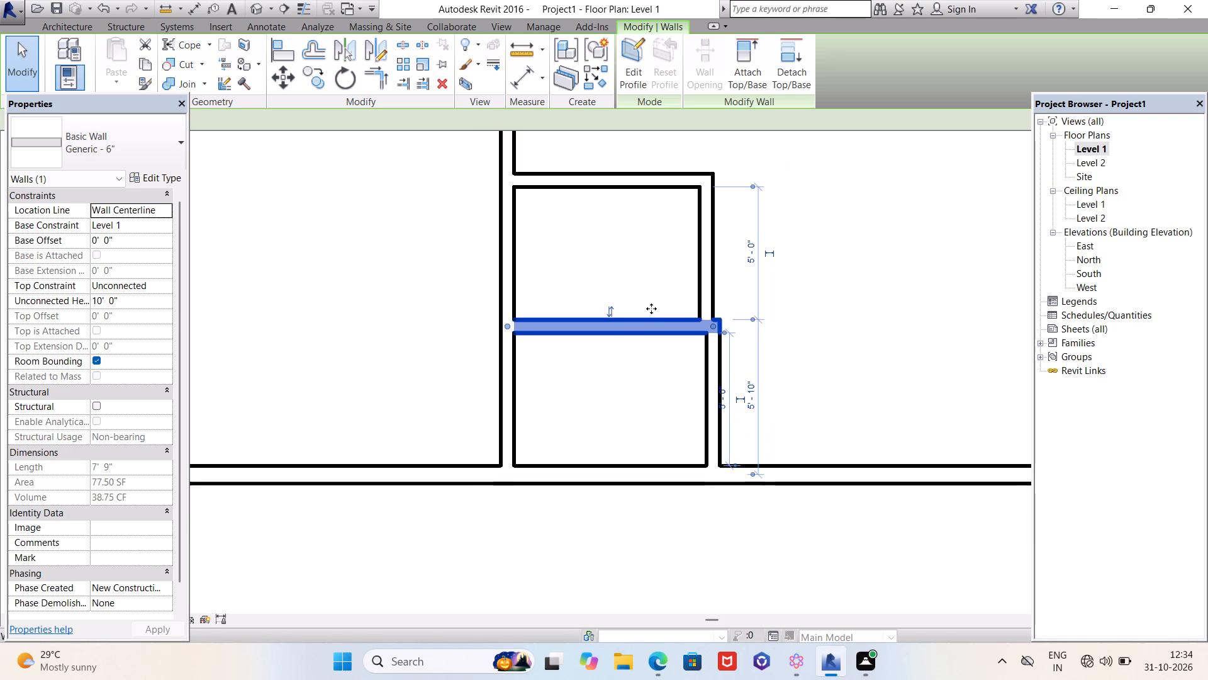
Check the upper room's clear width from the long partition's east face to its east wall's inner face.
click(713, 278)
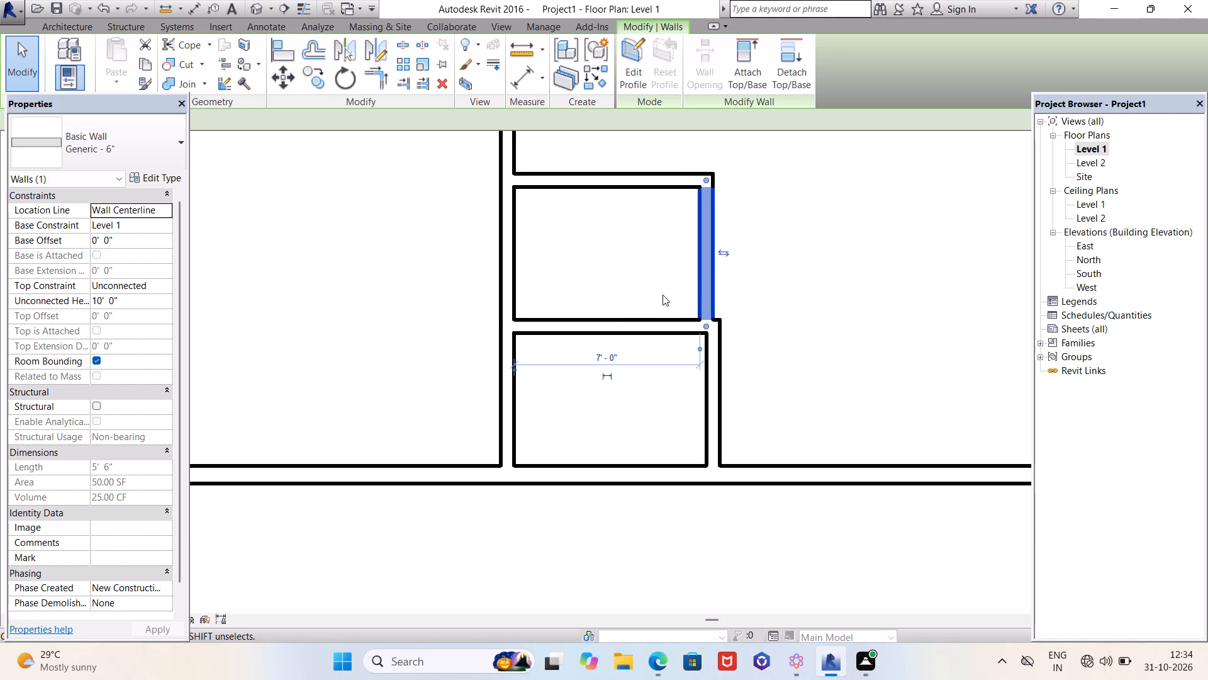
scroll(609, 323, up, 2)
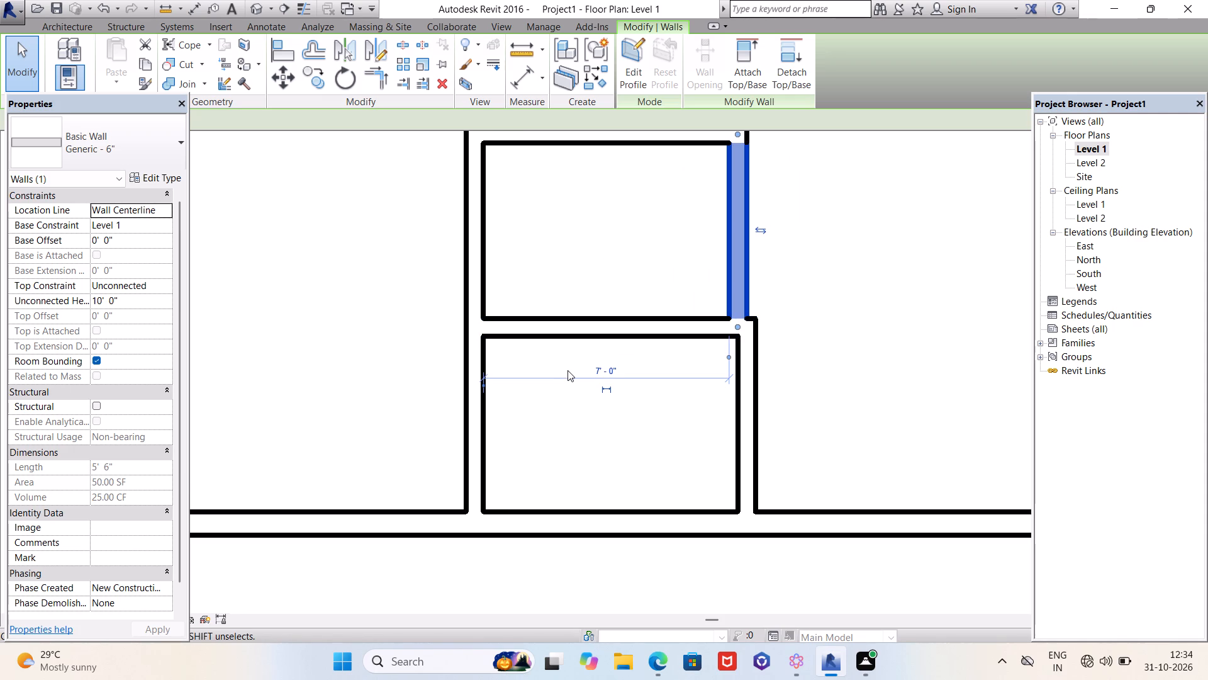
scroll(568, 370, down, 2)
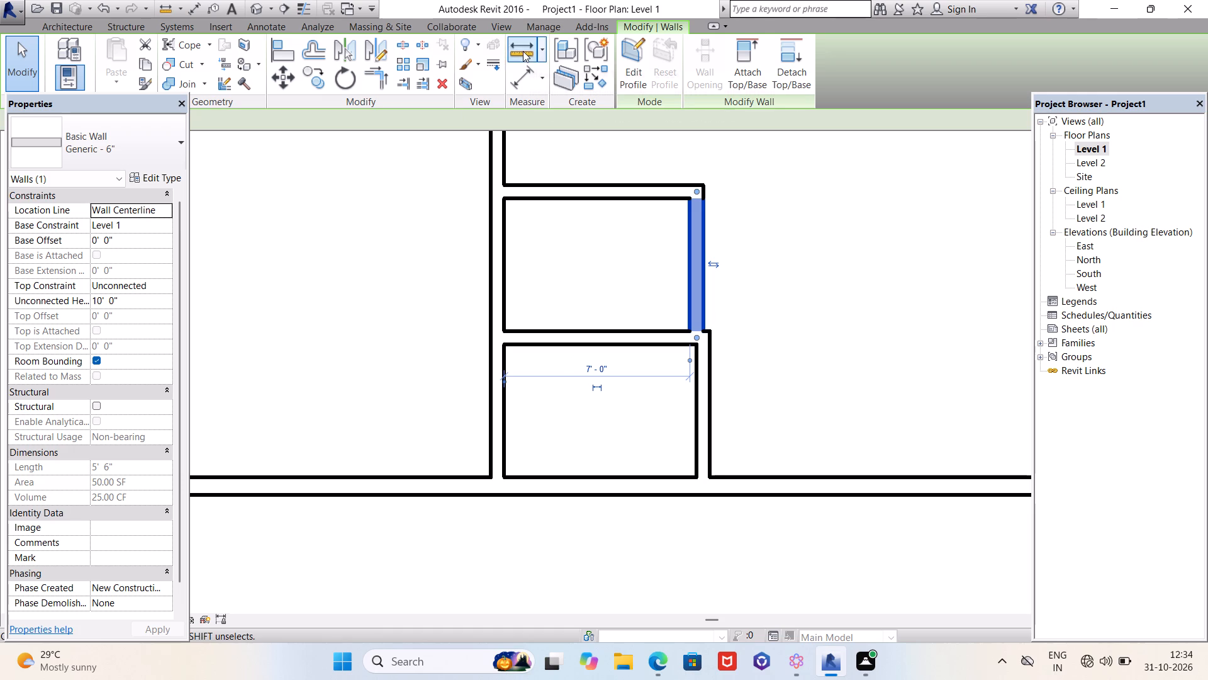
click(523, 51)
click(504, 200)
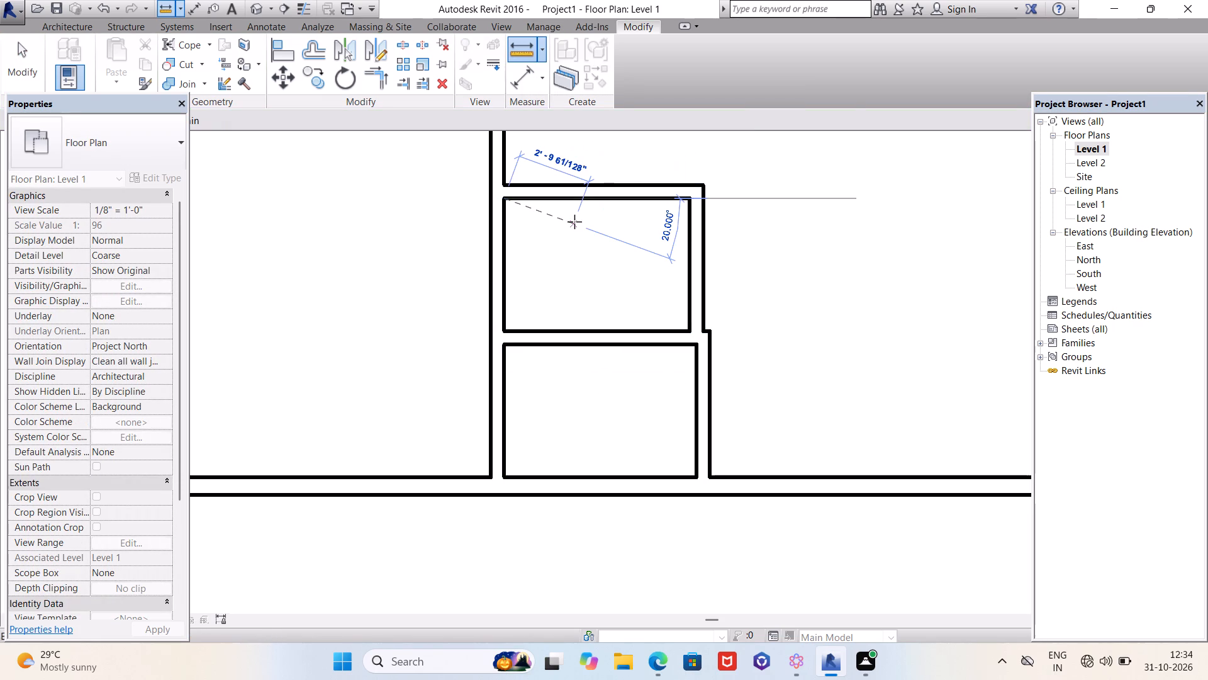
key(Escape)
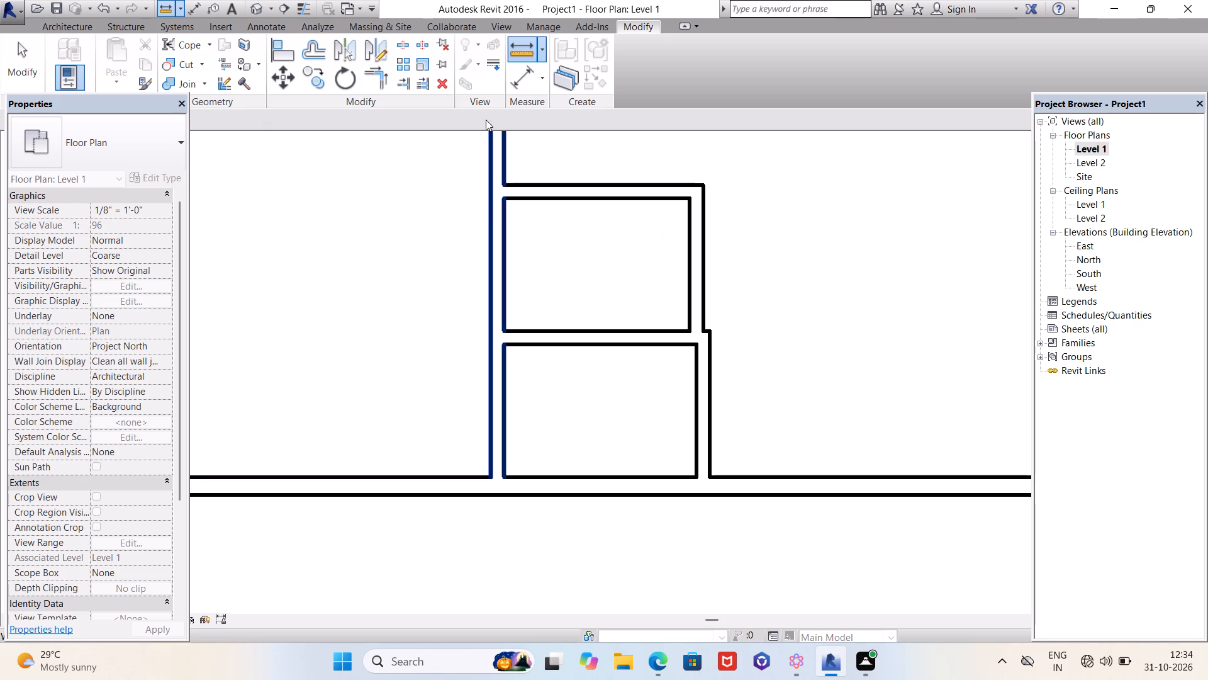
Measure the lower room's clear width between its inner corners along the shared wall.
click(525, 55)
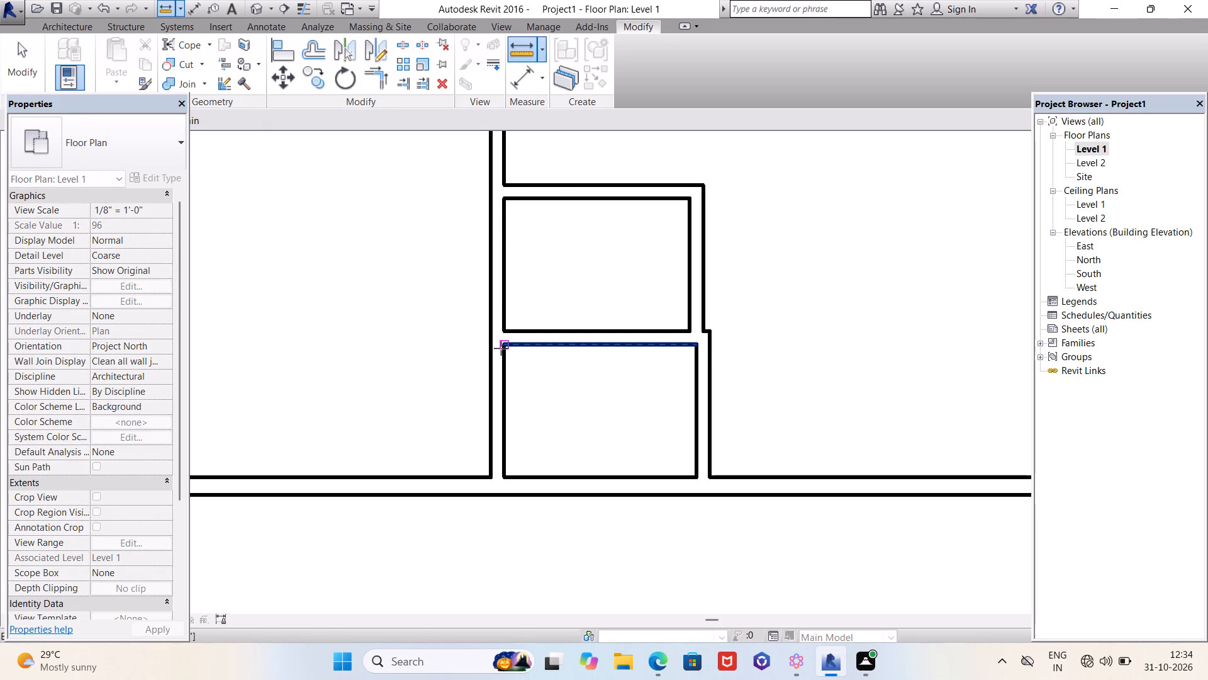
click(506, 347)
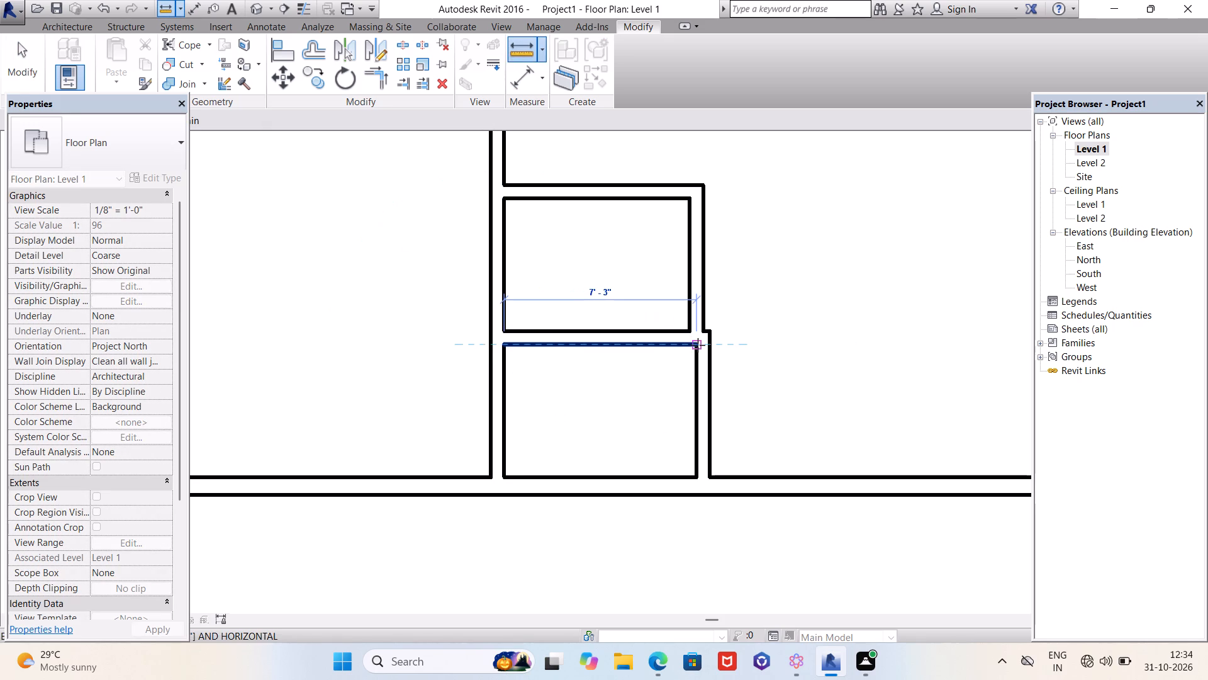
key(Escape)
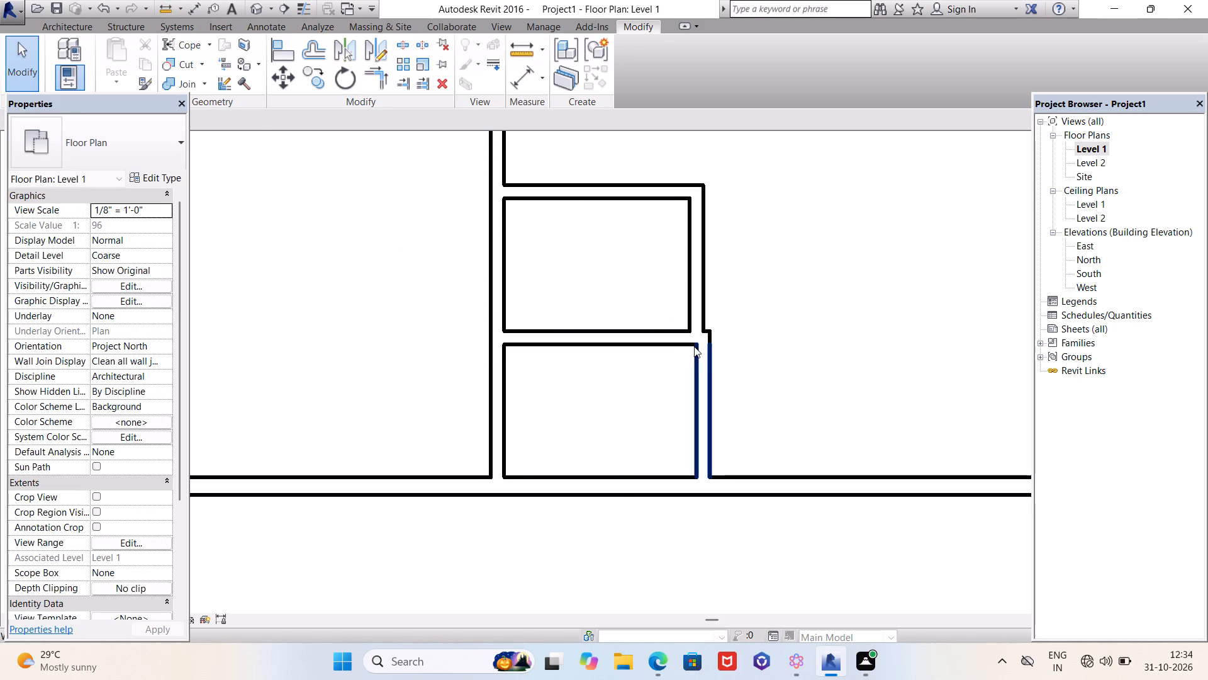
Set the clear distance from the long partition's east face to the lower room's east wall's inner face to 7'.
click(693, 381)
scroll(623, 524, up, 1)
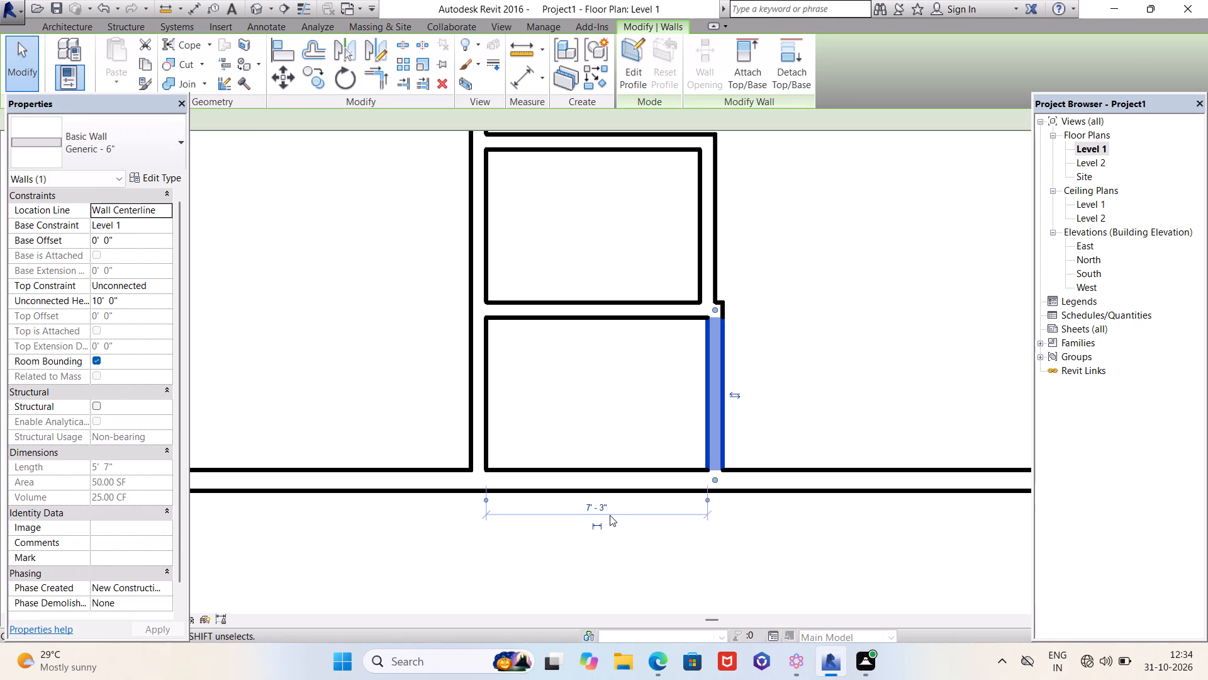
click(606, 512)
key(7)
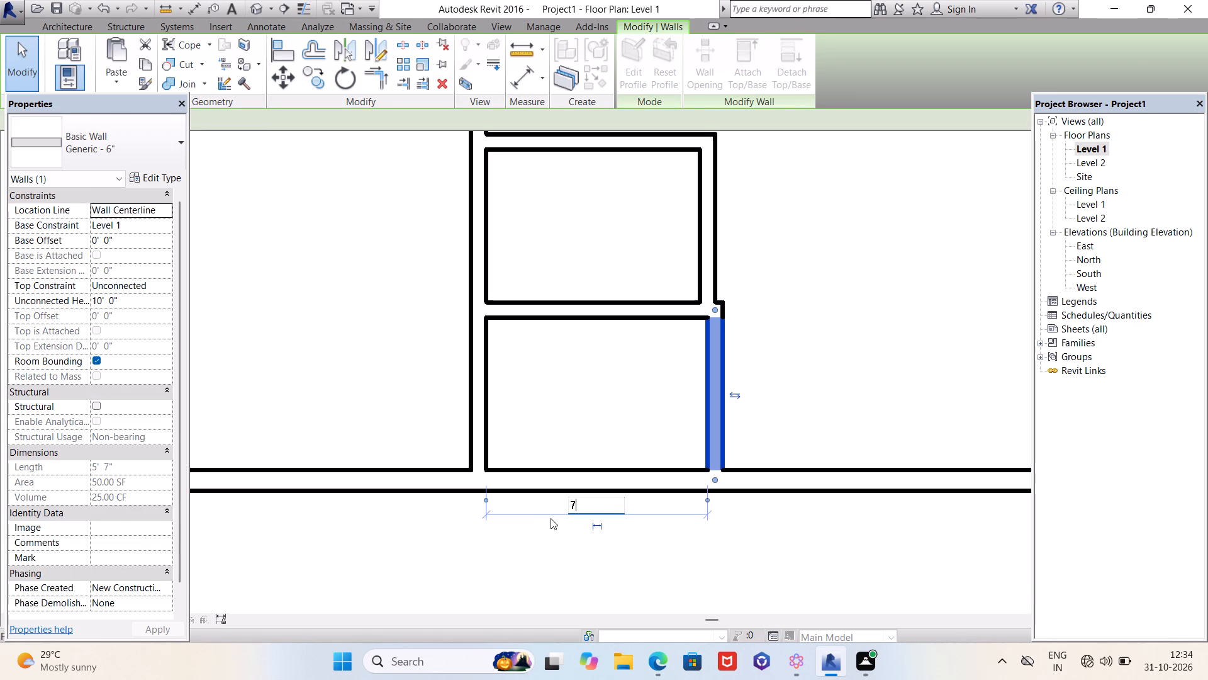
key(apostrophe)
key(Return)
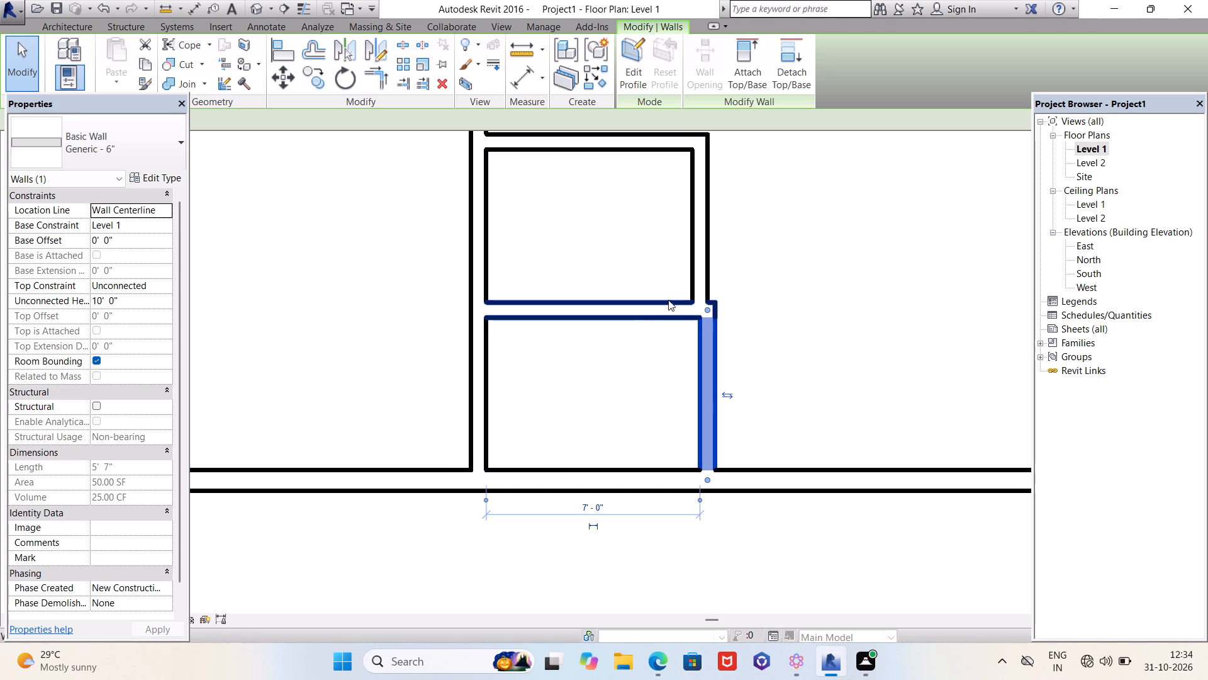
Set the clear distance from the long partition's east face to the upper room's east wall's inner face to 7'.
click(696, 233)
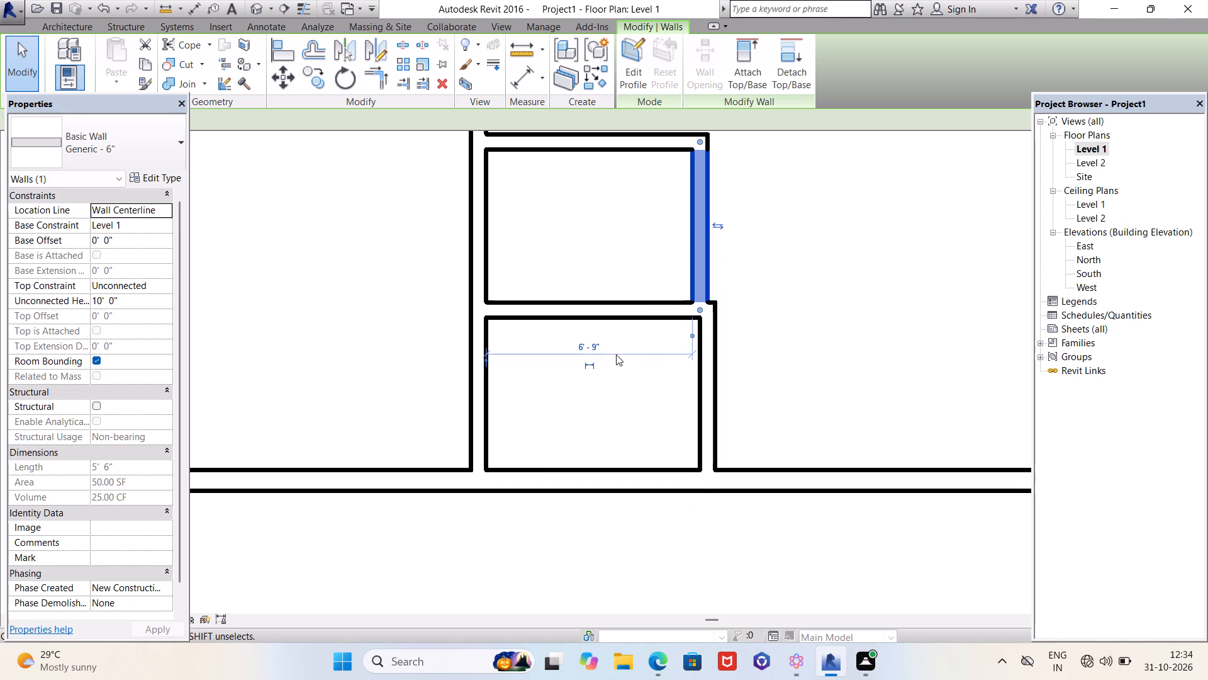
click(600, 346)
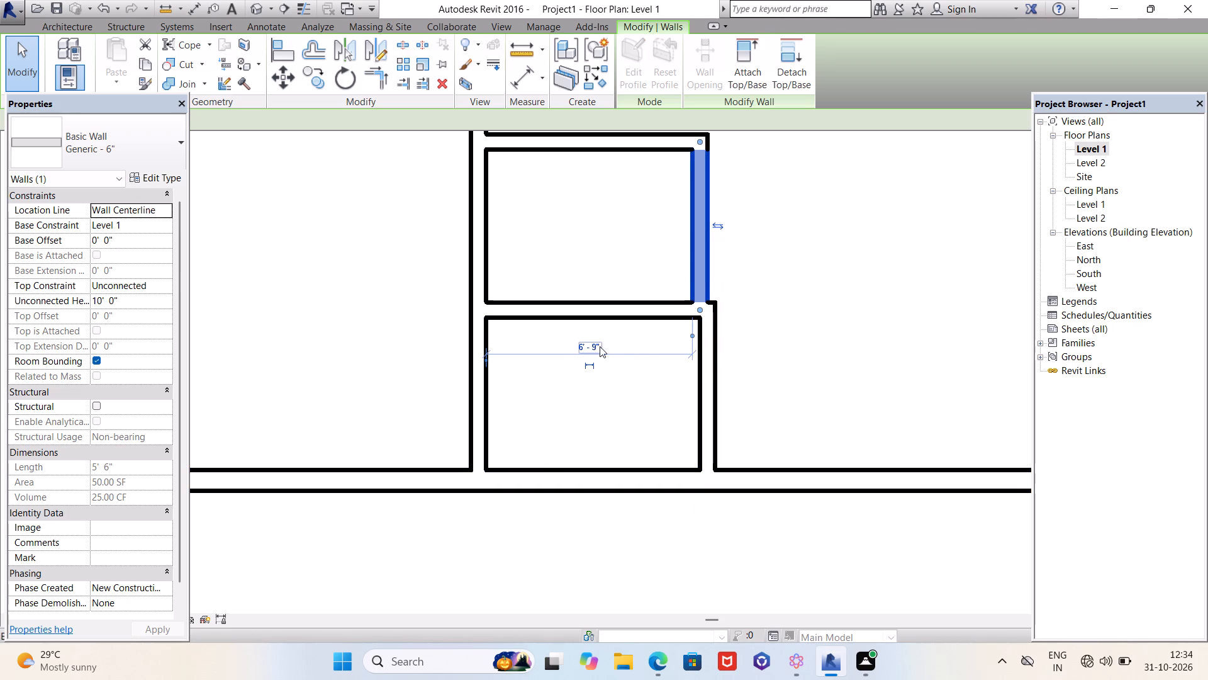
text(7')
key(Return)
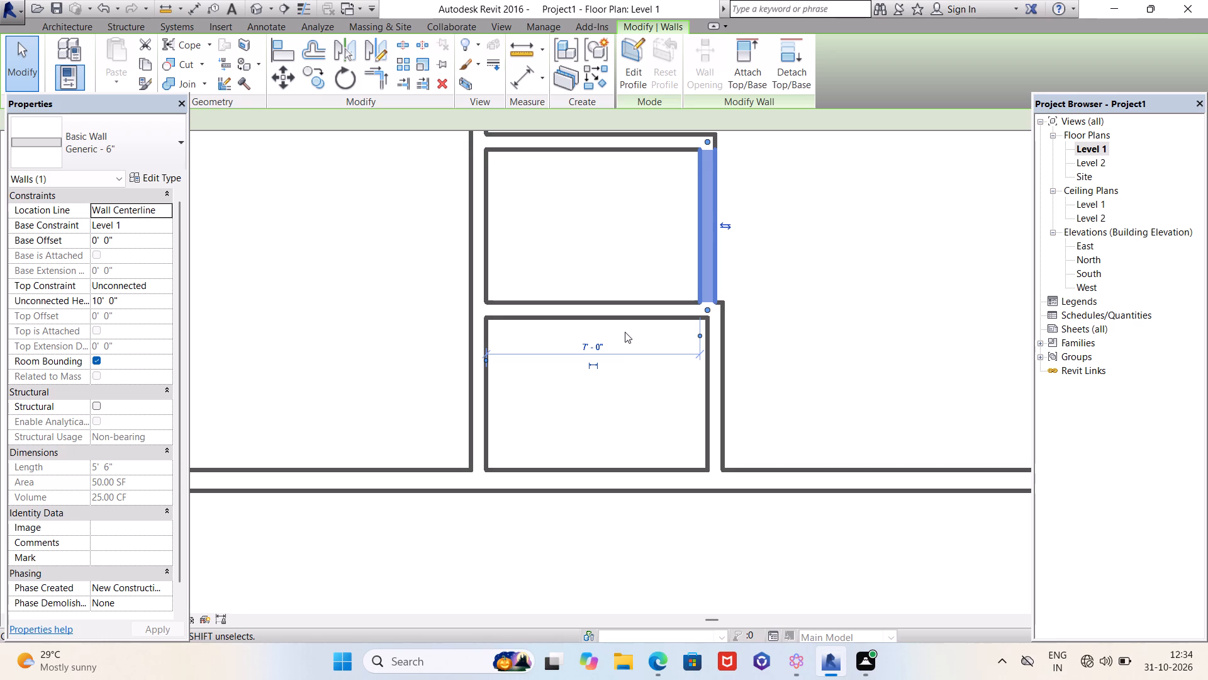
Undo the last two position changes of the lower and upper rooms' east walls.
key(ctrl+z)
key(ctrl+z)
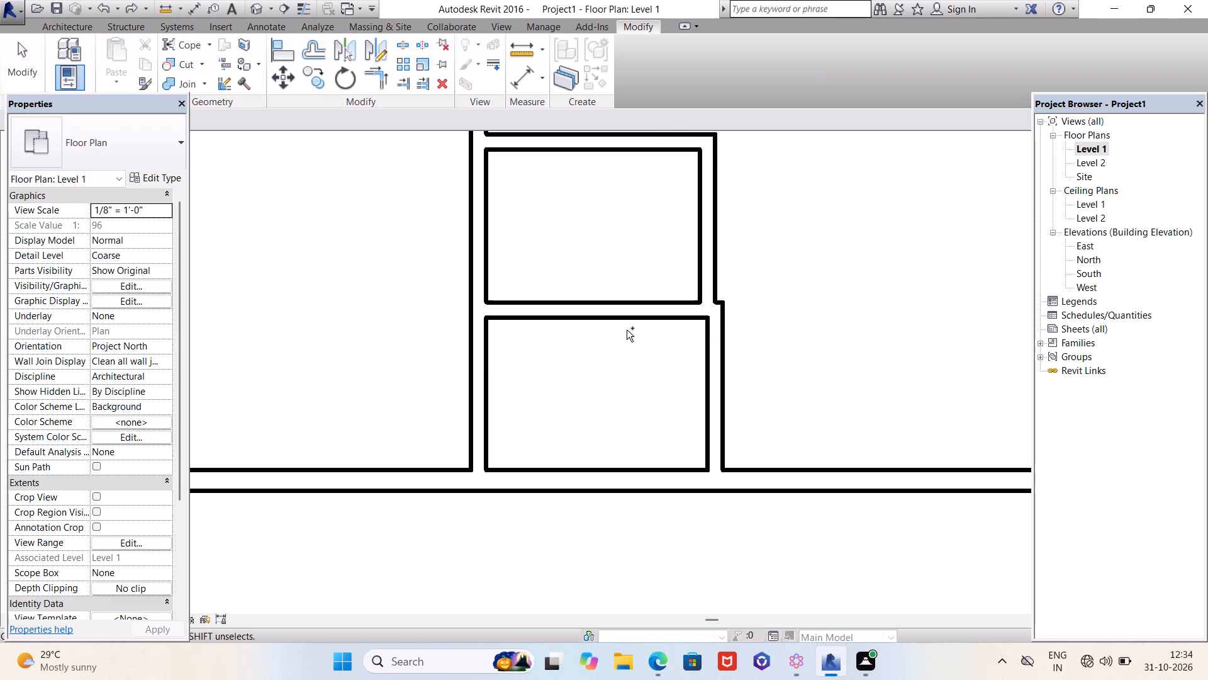
Undo the last four edits that formed the upper room, going back to the single lower room beside the long partition.
key(ctrl+z)
key(ctrl+z)
key(ctrl+z)
key(ctrl+z)
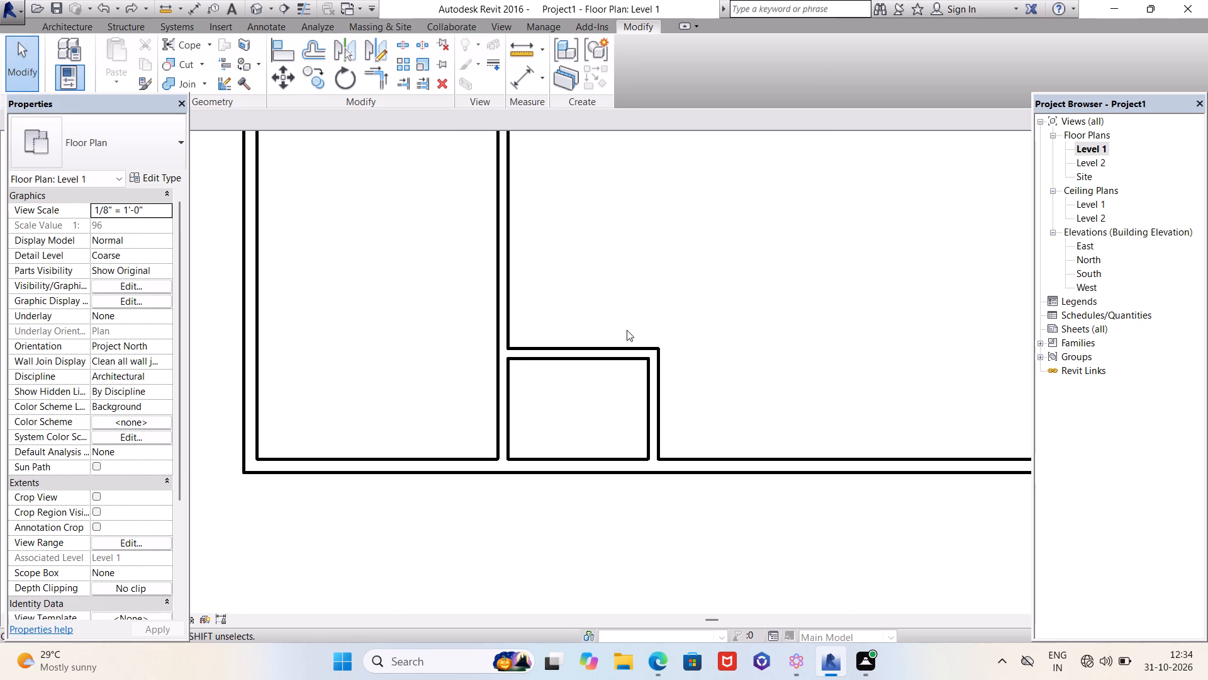
Check the lower room's clear depth at its north wall and clear width at its east wall.
click(619, 362)
scroll(598, 371, up, 4)
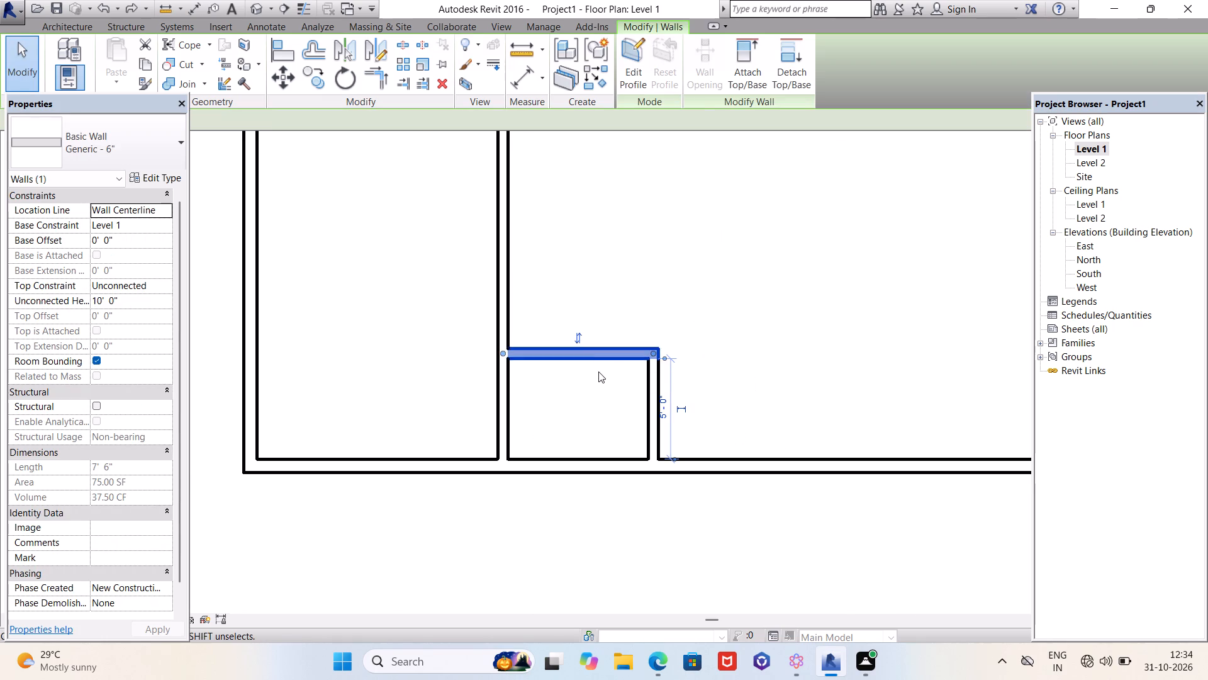
scroll(598, 371, up, 1)
click(698, 414)
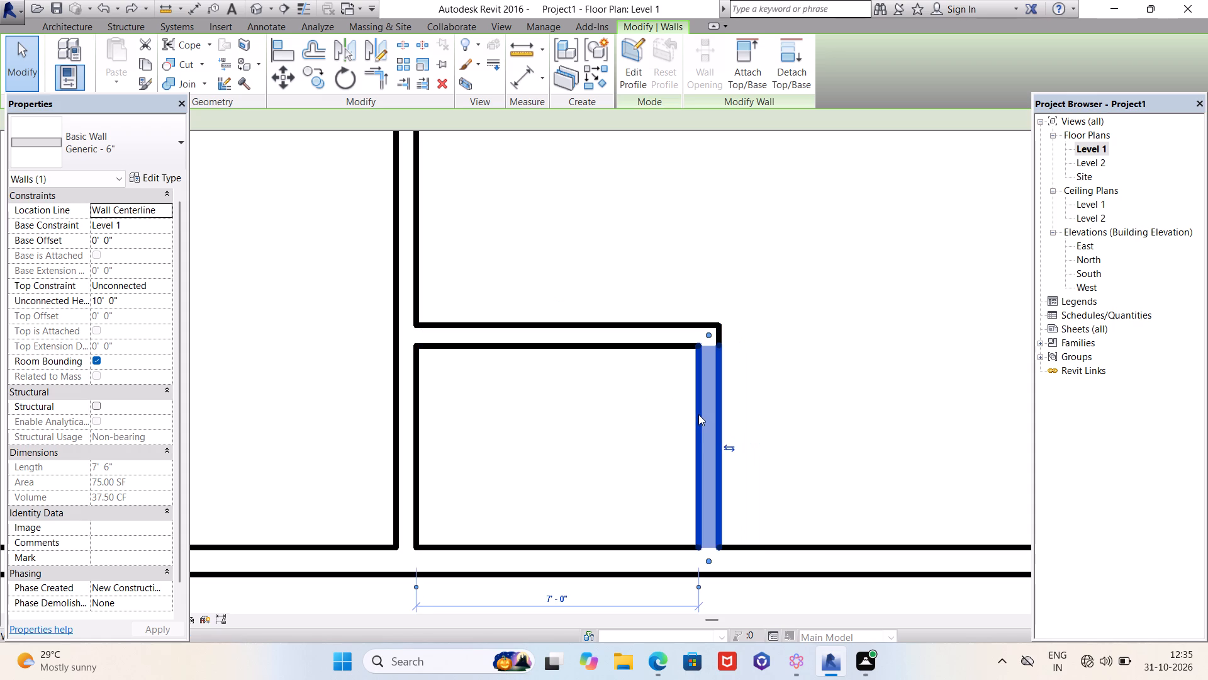
scroll(658, 392, down, 2)
scroll(652, 494, up, 5)
scroll(616, 396, down, 2)
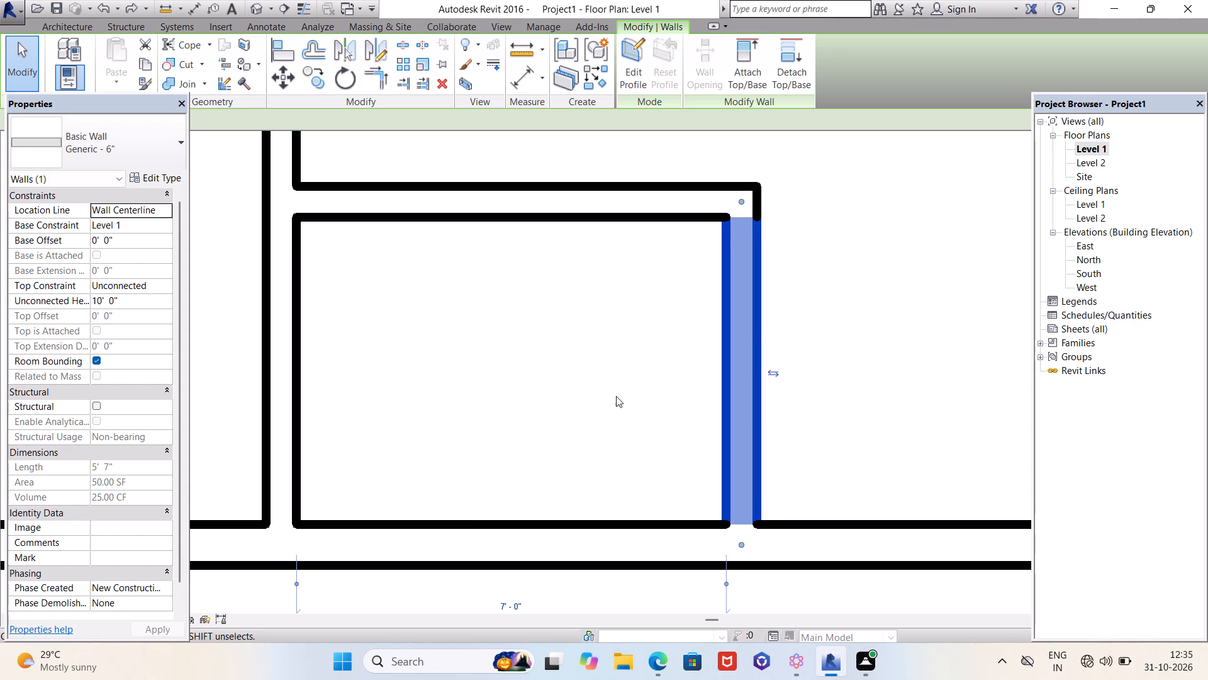
scroll(616, 396, down, 4)
click(757, 351)
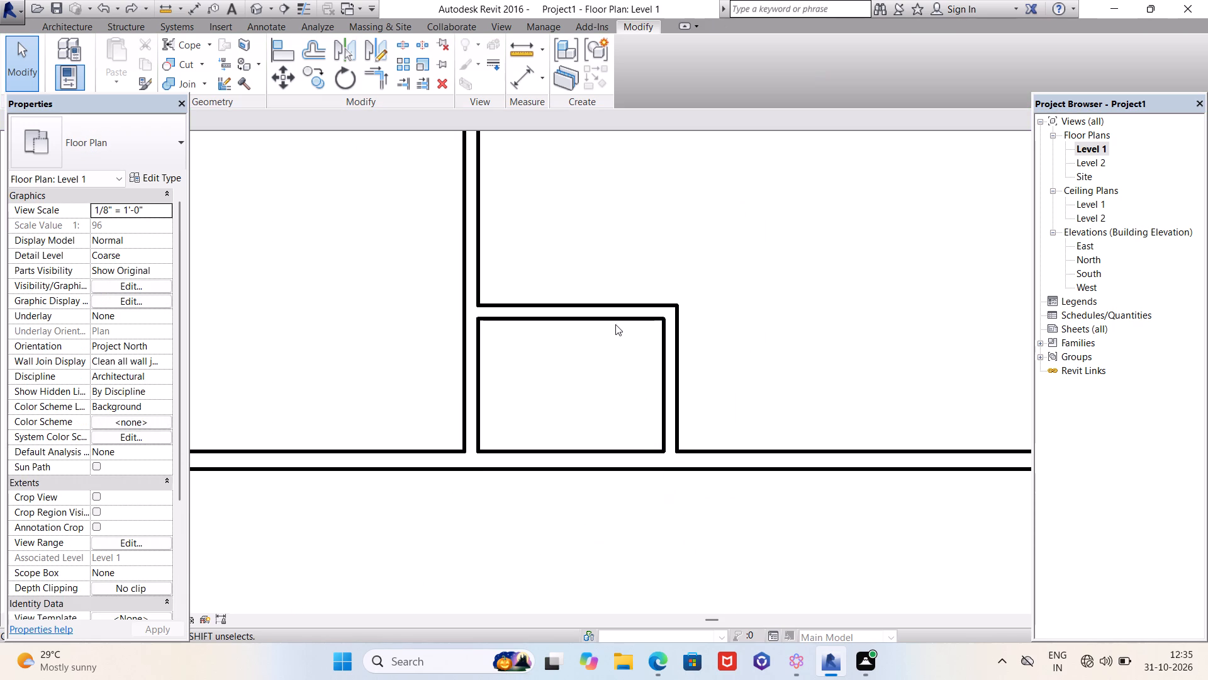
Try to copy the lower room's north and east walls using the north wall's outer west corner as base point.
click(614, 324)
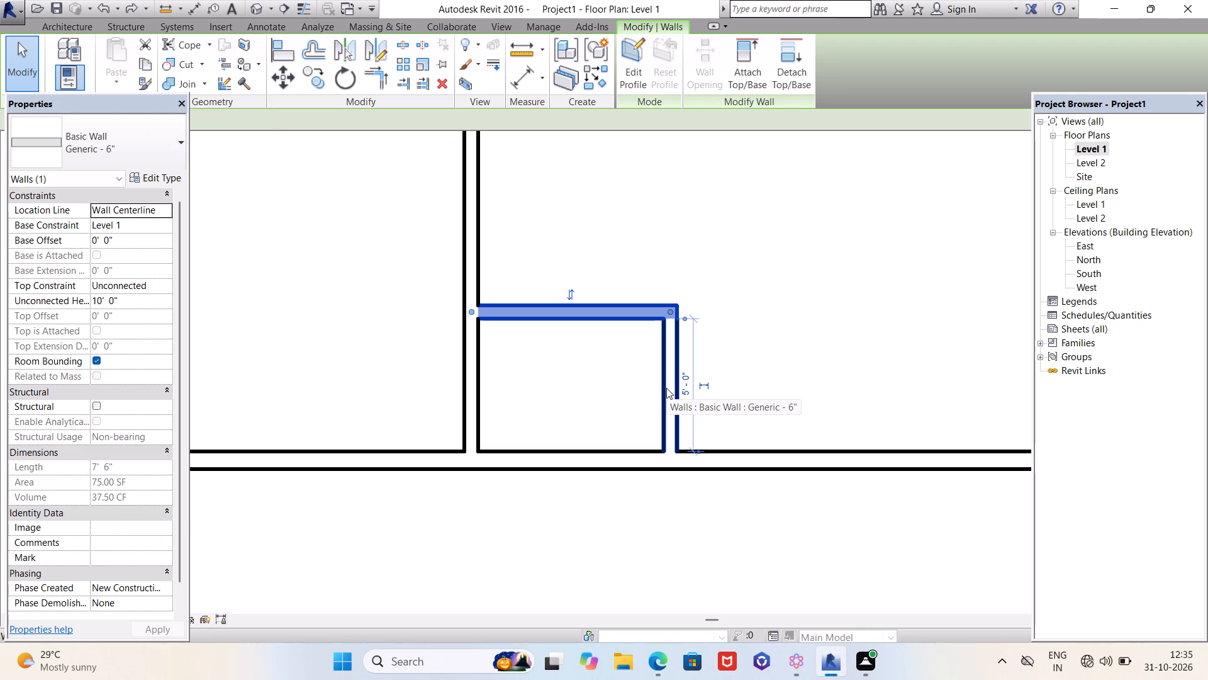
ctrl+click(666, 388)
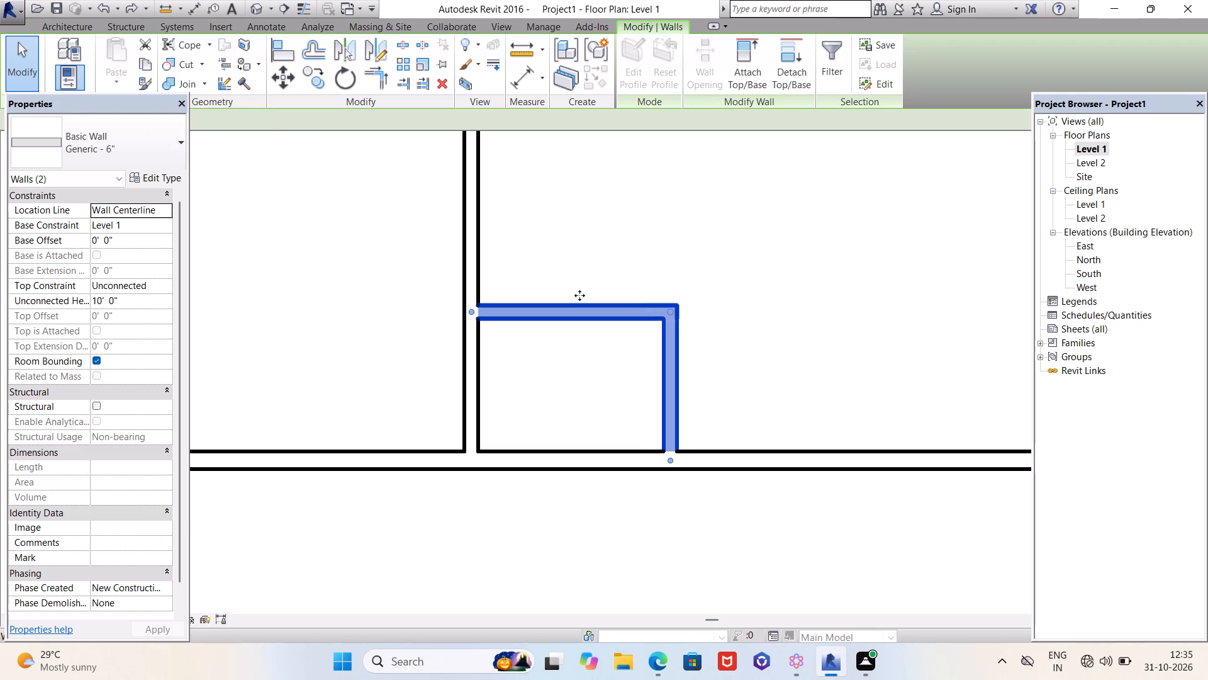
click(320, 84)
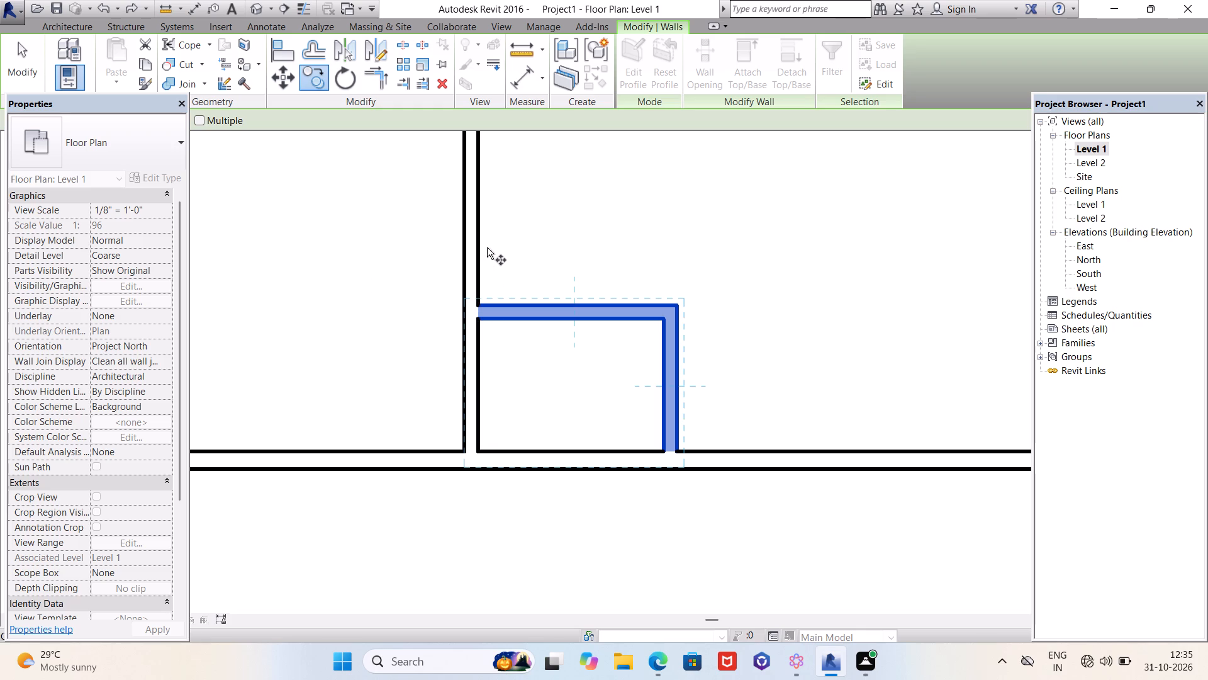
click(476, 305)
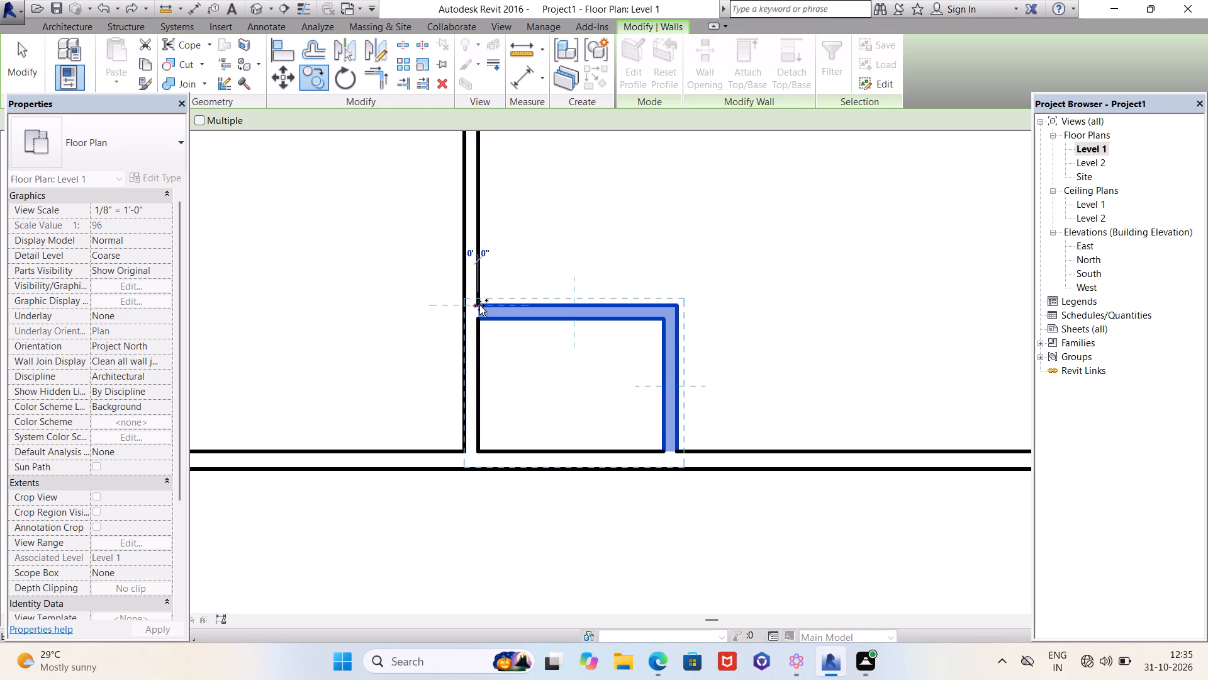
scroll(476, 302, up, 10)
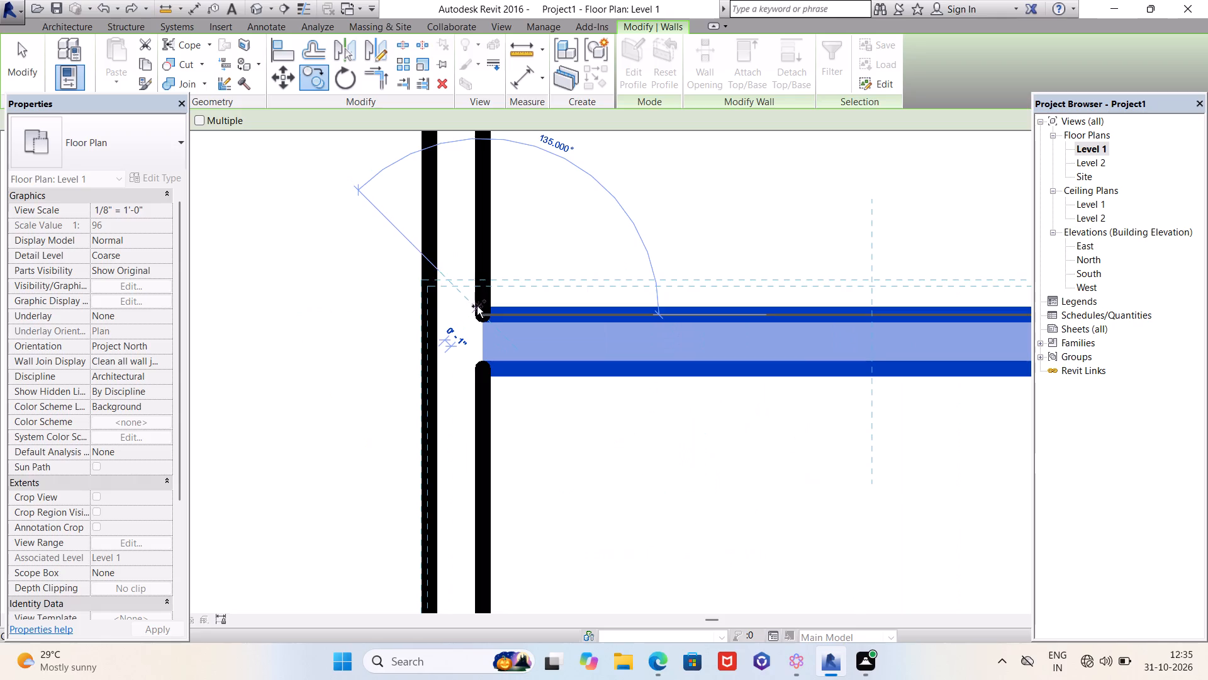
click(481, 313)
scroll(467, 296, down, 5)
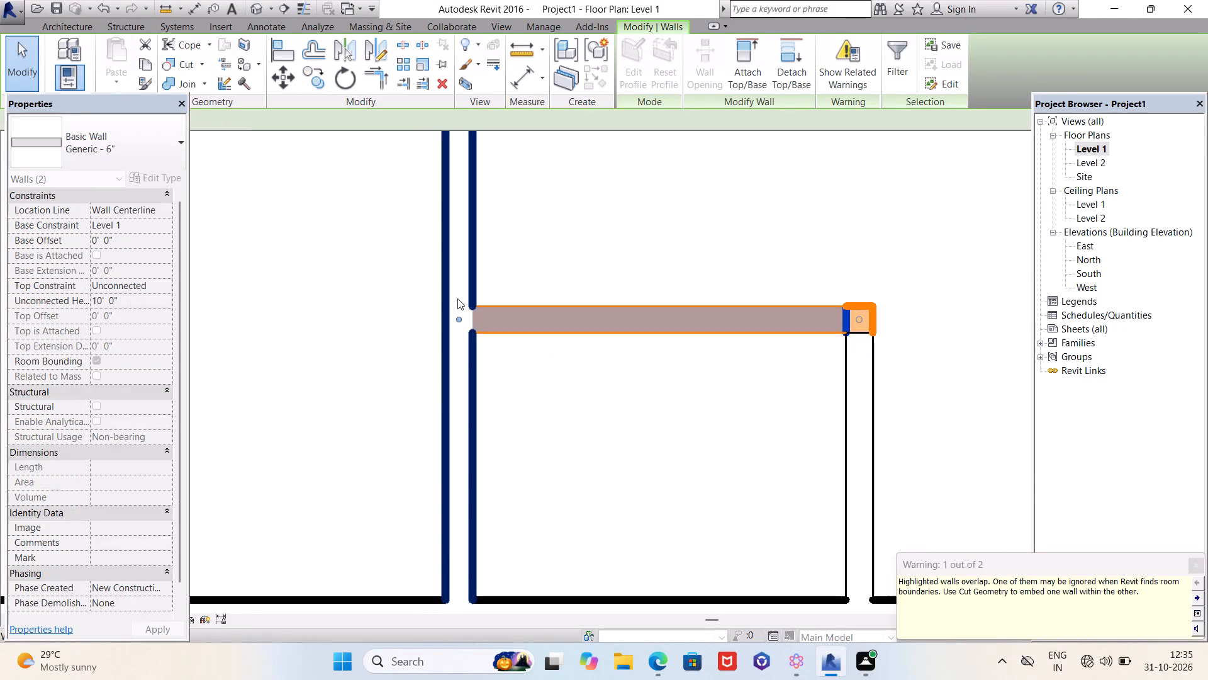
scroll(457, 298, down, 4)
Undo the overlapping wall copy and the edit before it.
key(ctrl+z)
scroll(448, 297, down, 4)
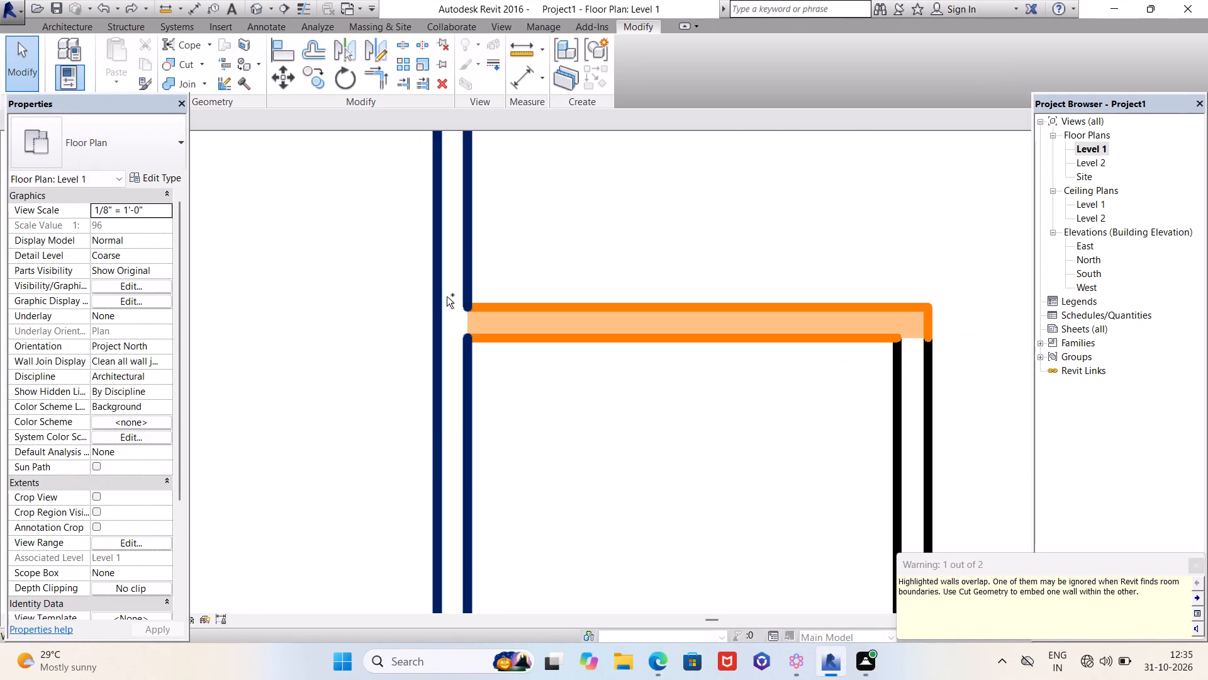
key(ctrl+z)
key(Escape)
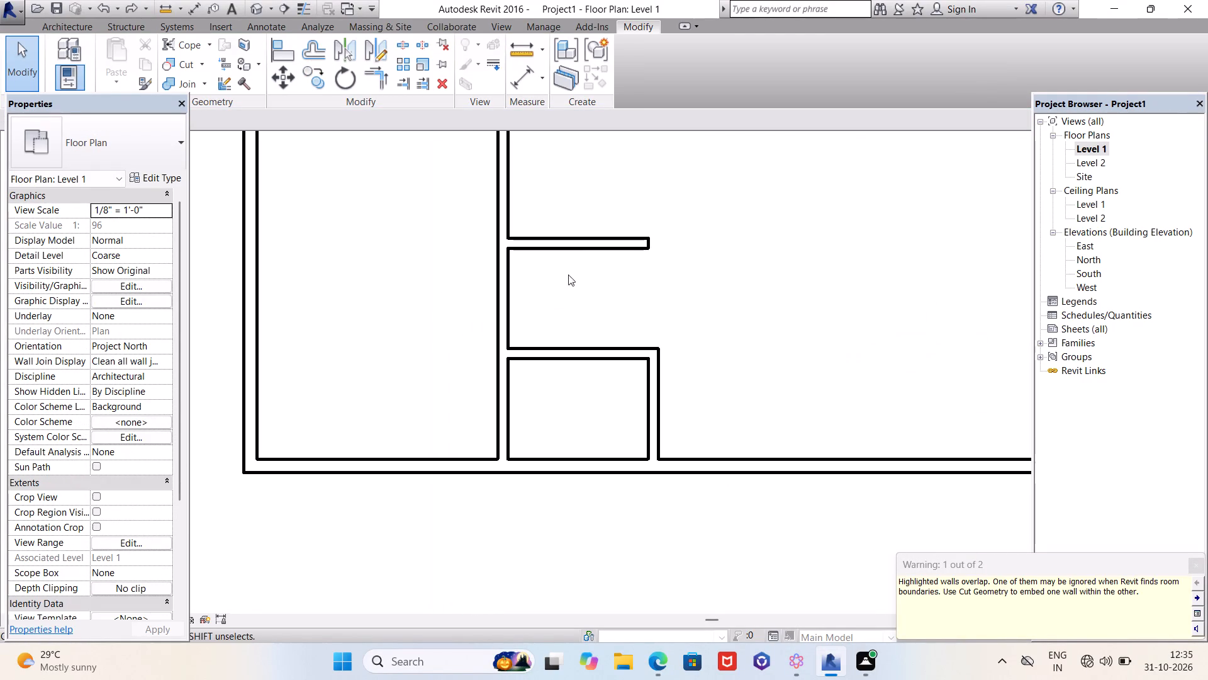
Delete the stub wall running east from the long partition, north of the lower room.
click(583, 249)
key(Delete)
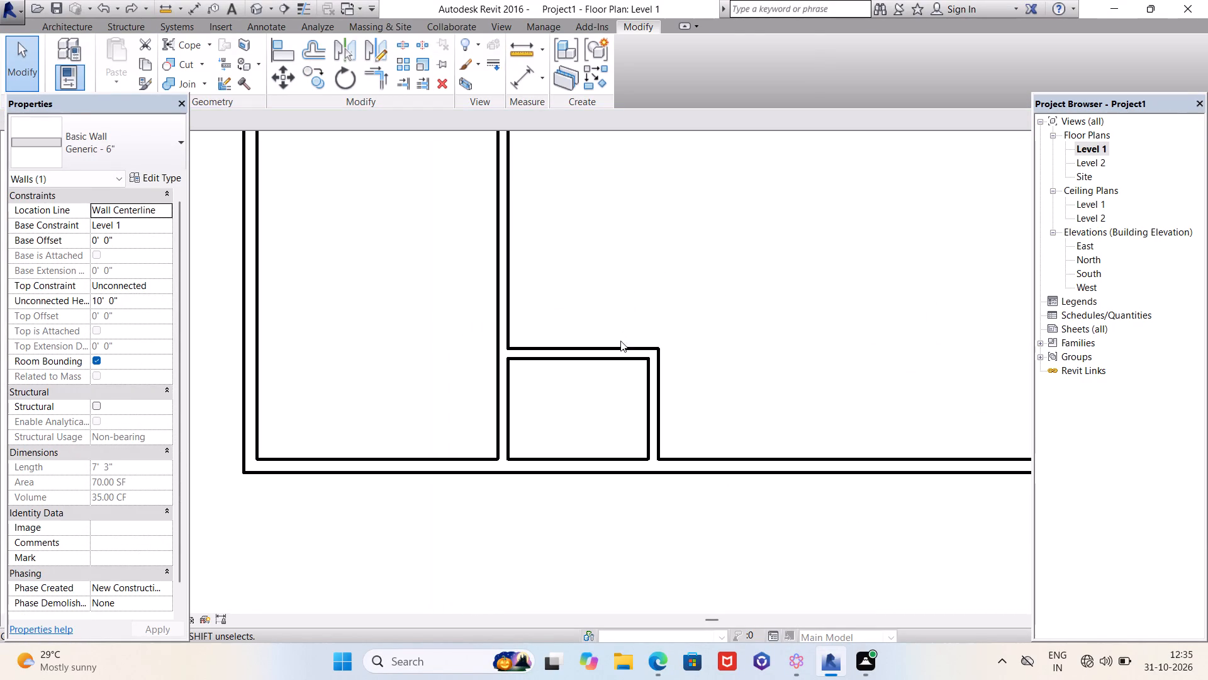
Copy the lower room's north and east walls 5' 6" straight north along the long partition to form the upper room.
click(618, 347)
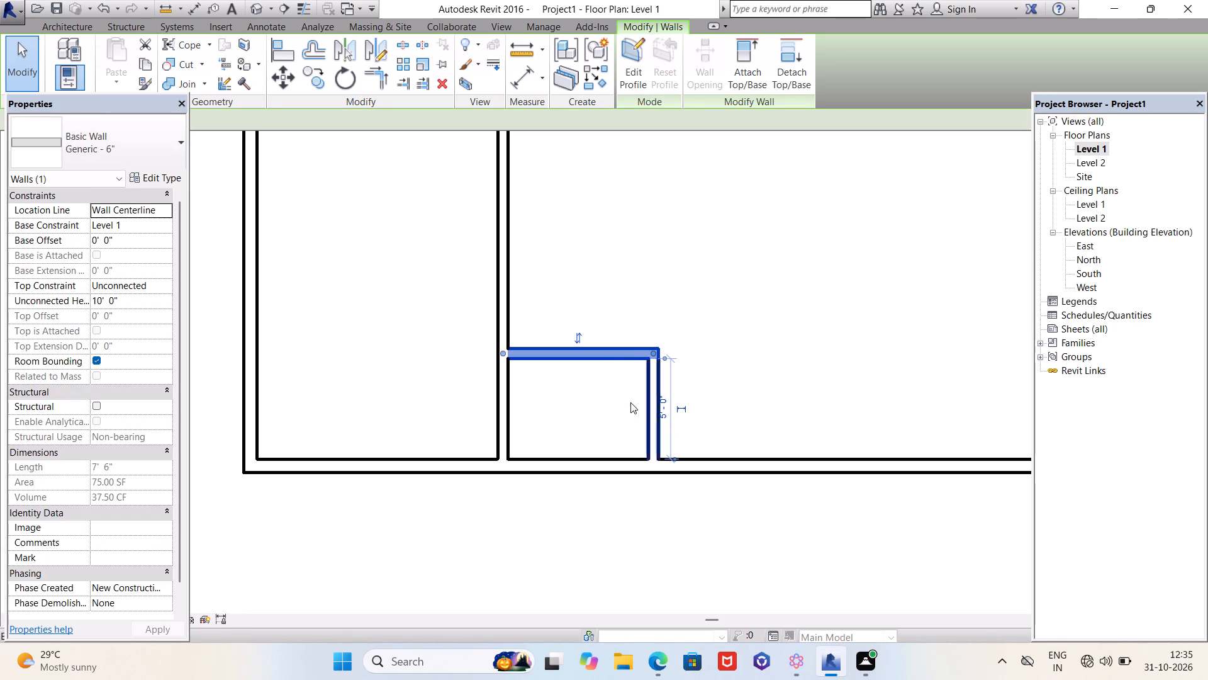
scroll(648, 400, up, 5)
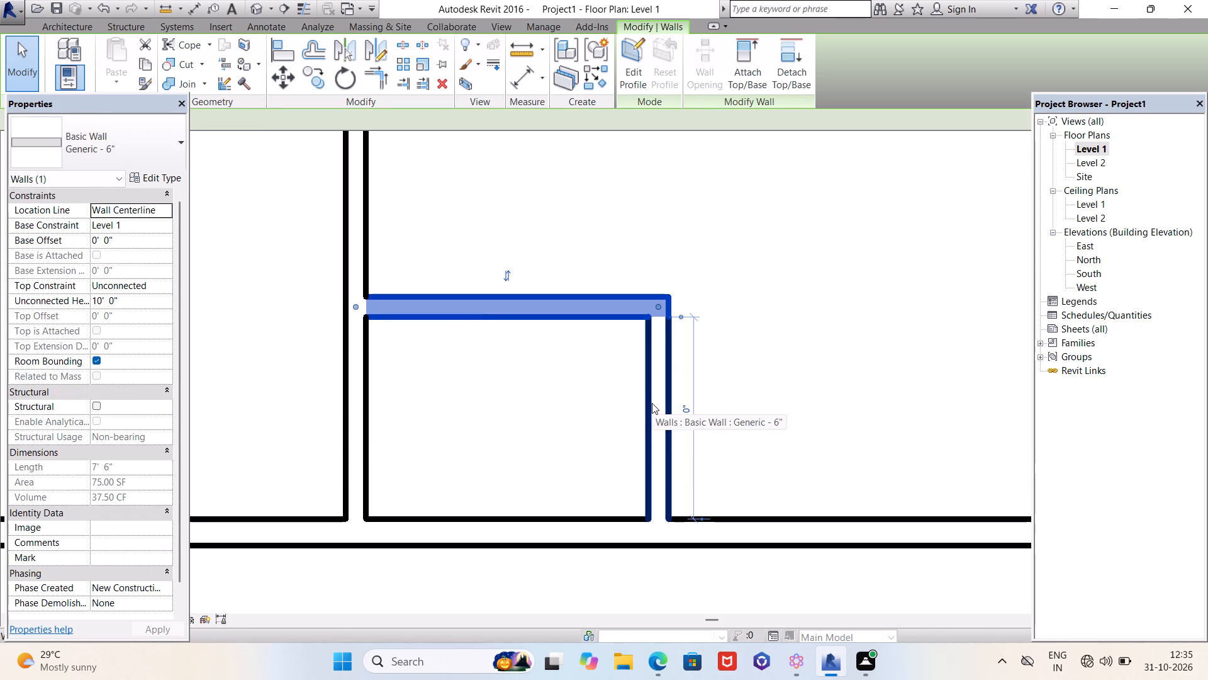
click(652, 403)
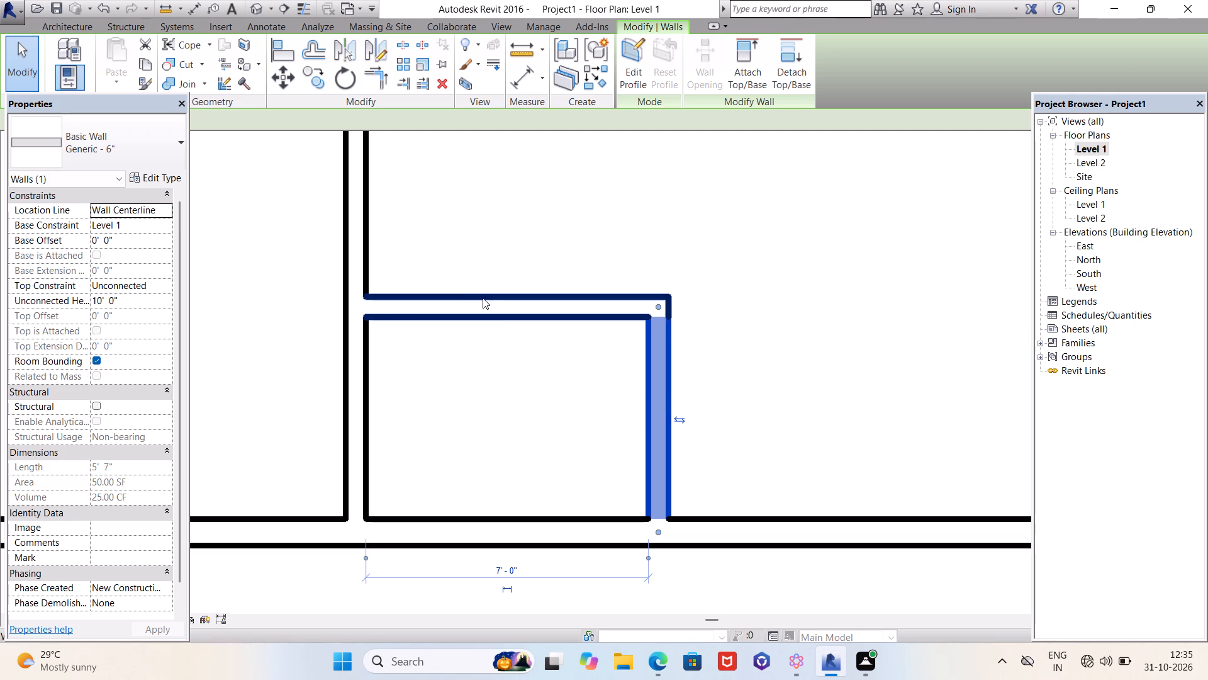
click(444, 314)
ctrl+click(647, 424)
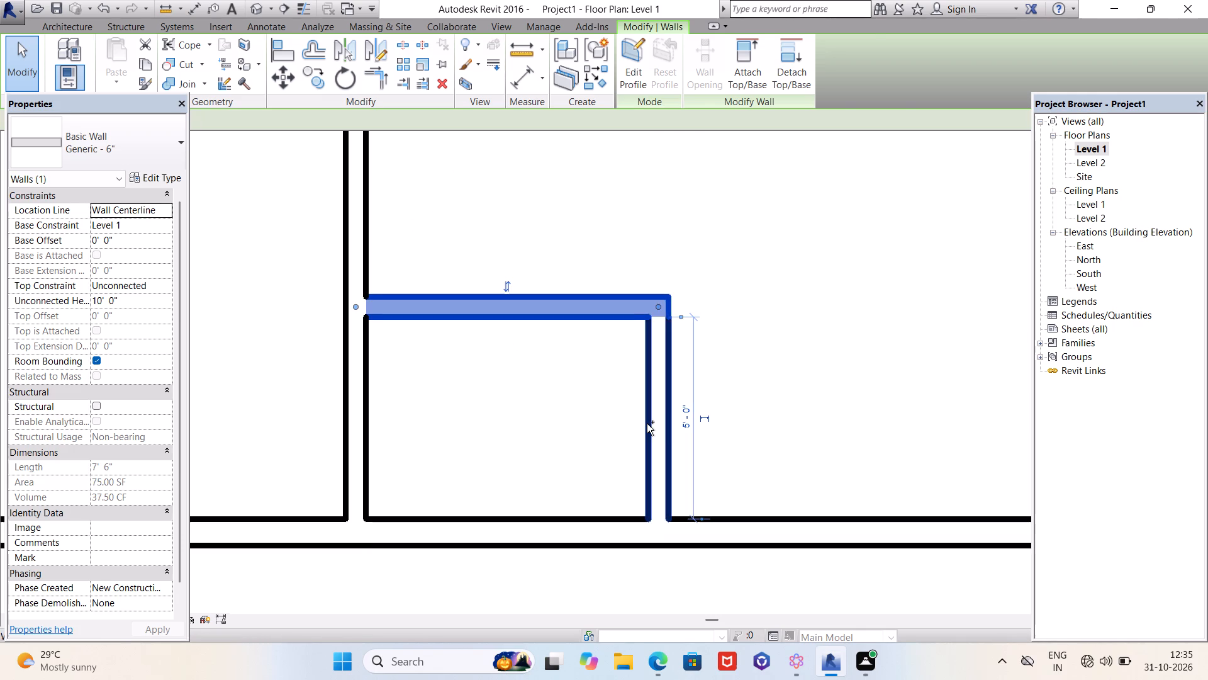
click(316, 71)
scroll(362, 306, up, 5)
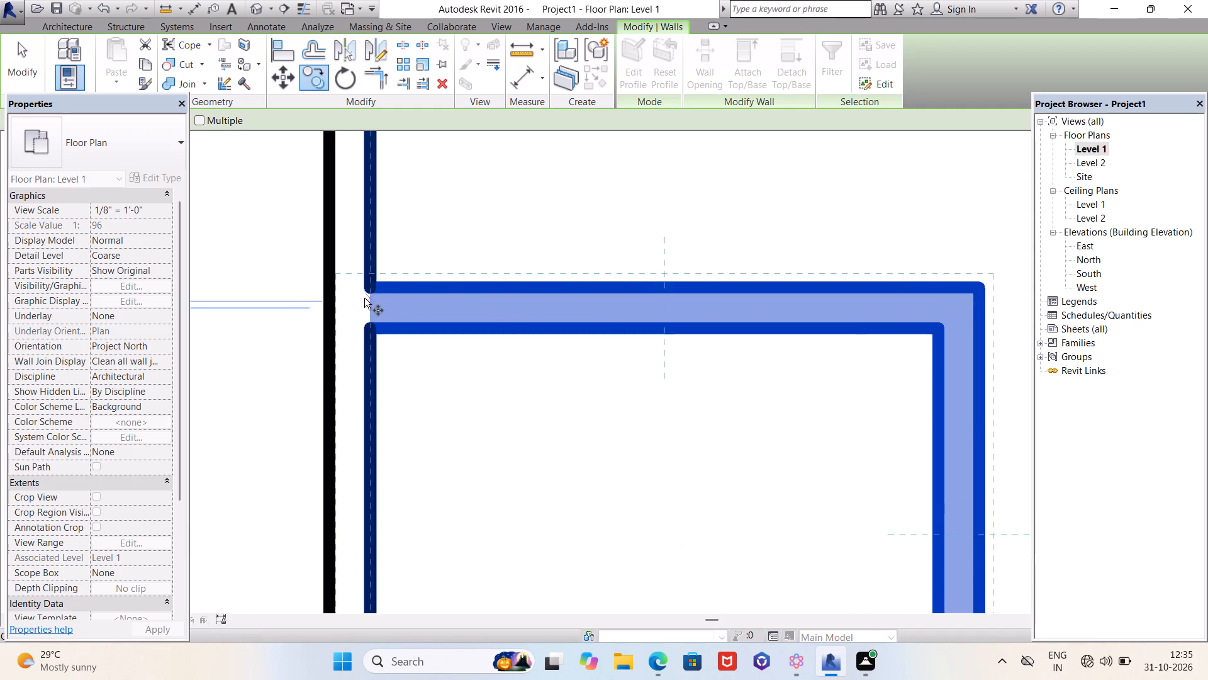
scroll(364, 298, up, 3)
scroll(392, 264, down, 9)
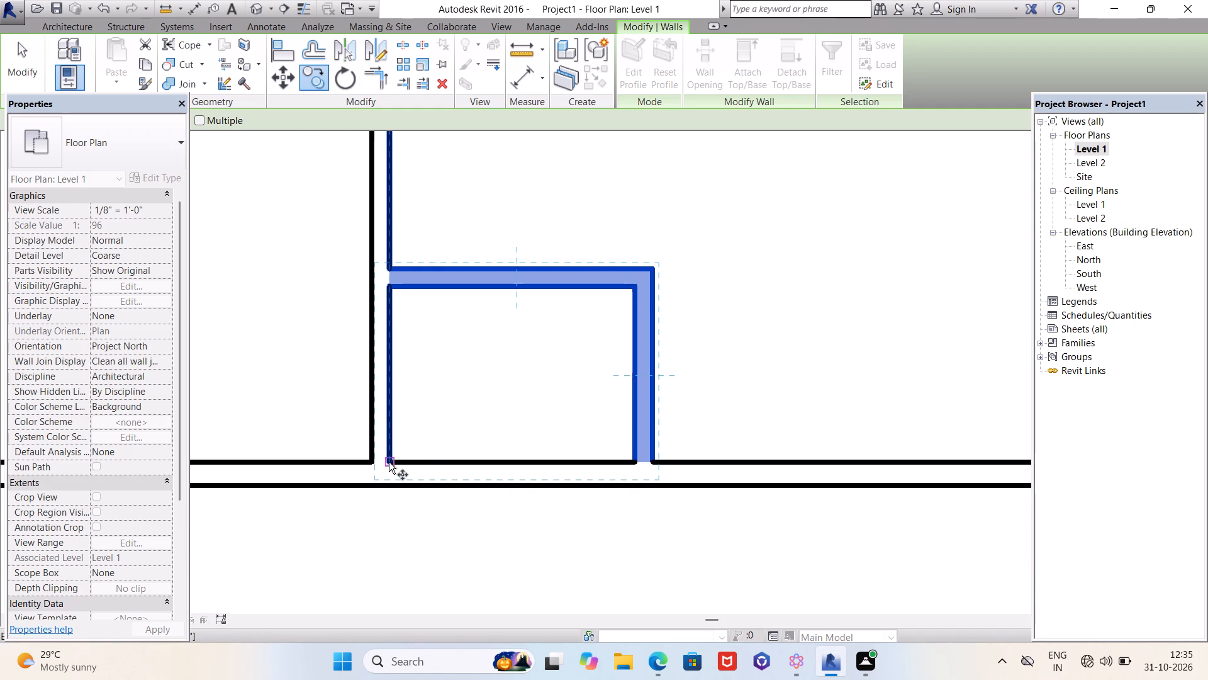
click(389, 462)
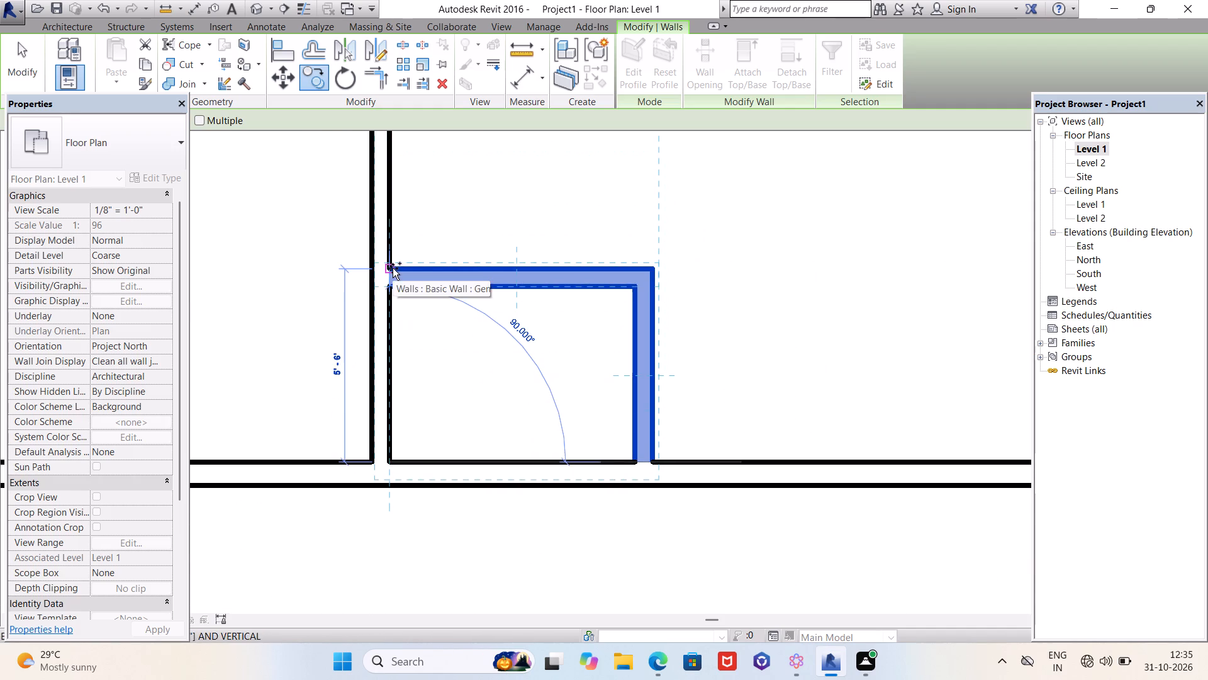
click(393, 268)
scroll(566, 484, down, 5)
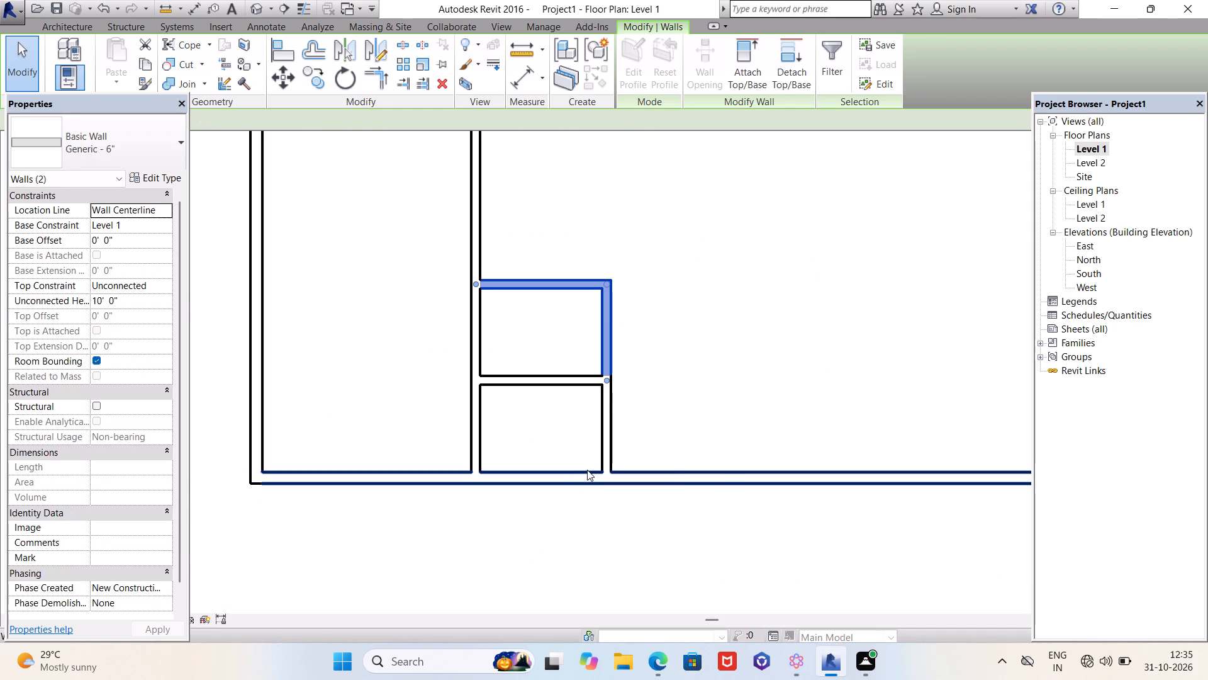
key(grave)
key(Escape)
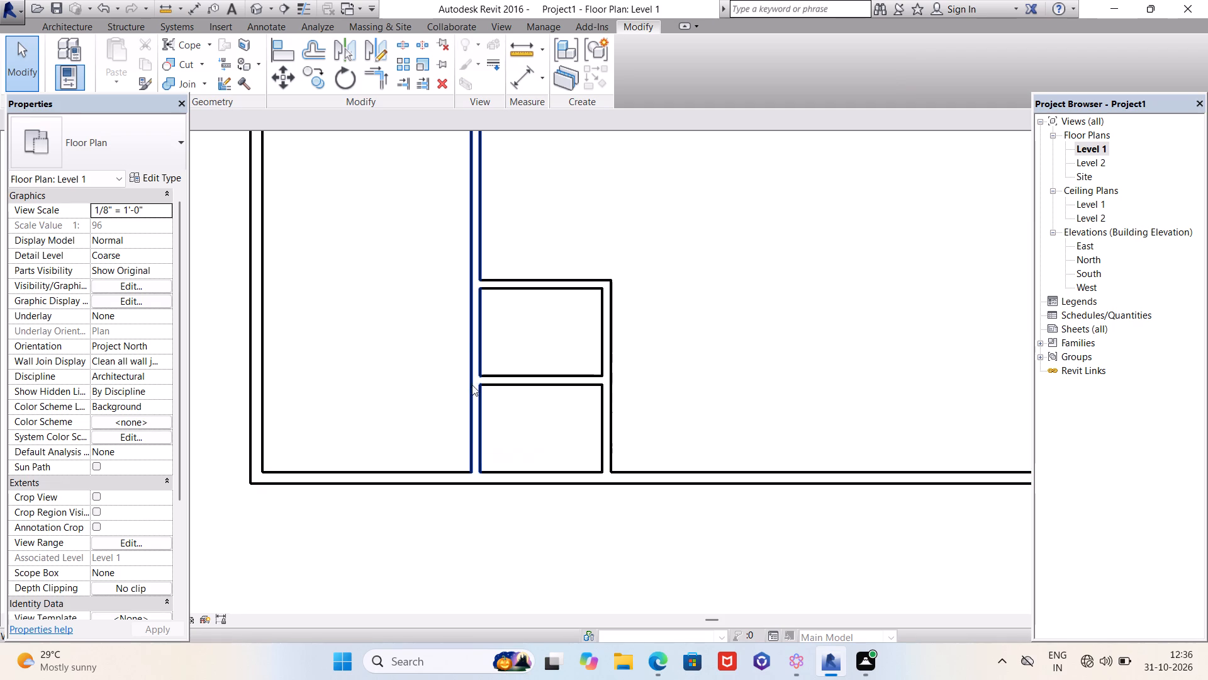
Measure the north-south clear depths of the upper and lower rooms along the long partition's east face.
key(t)
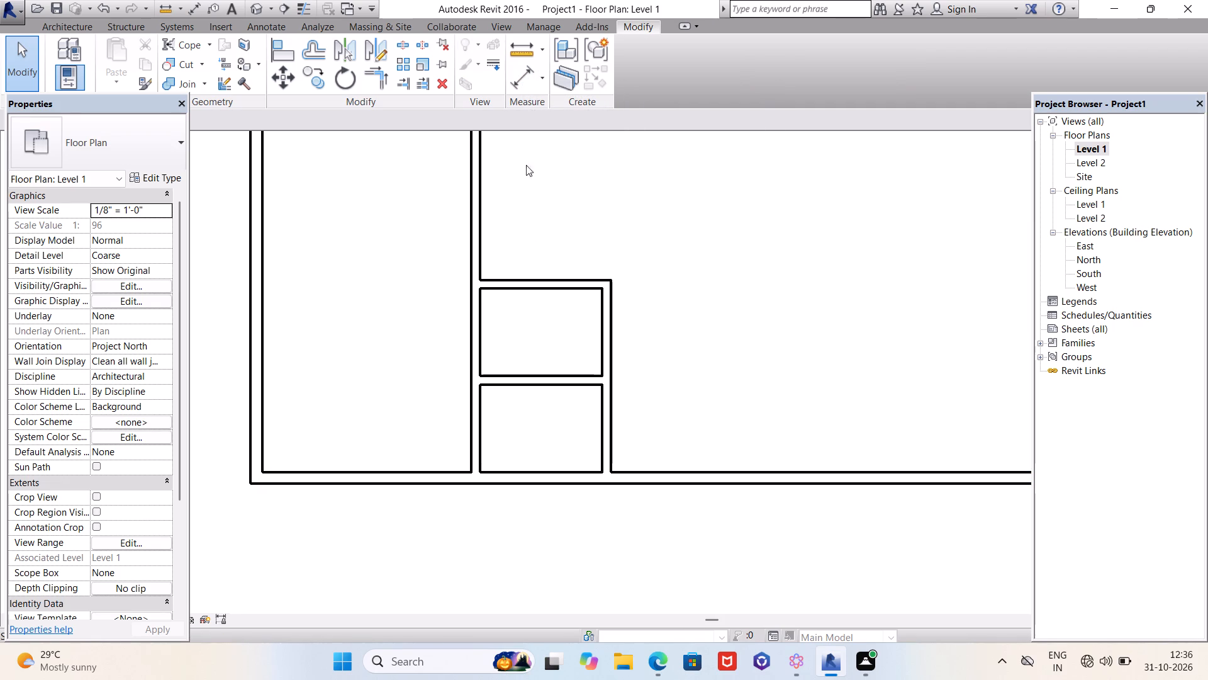
click(526, 51)
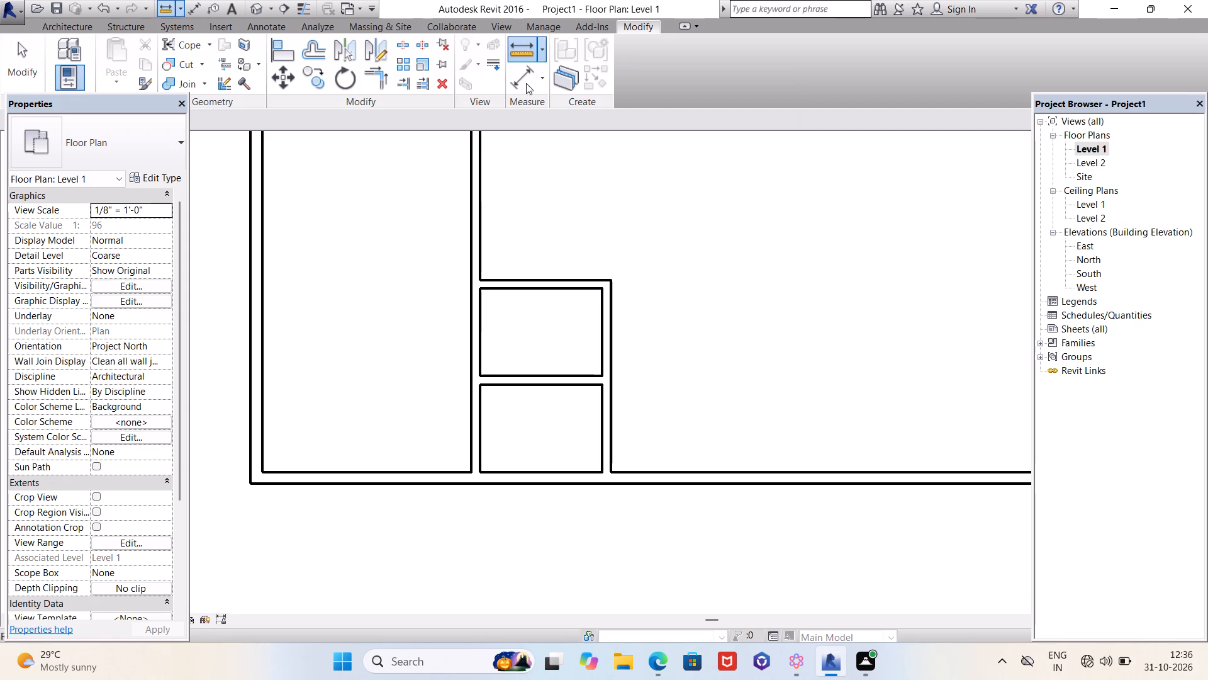
click(481, 288)
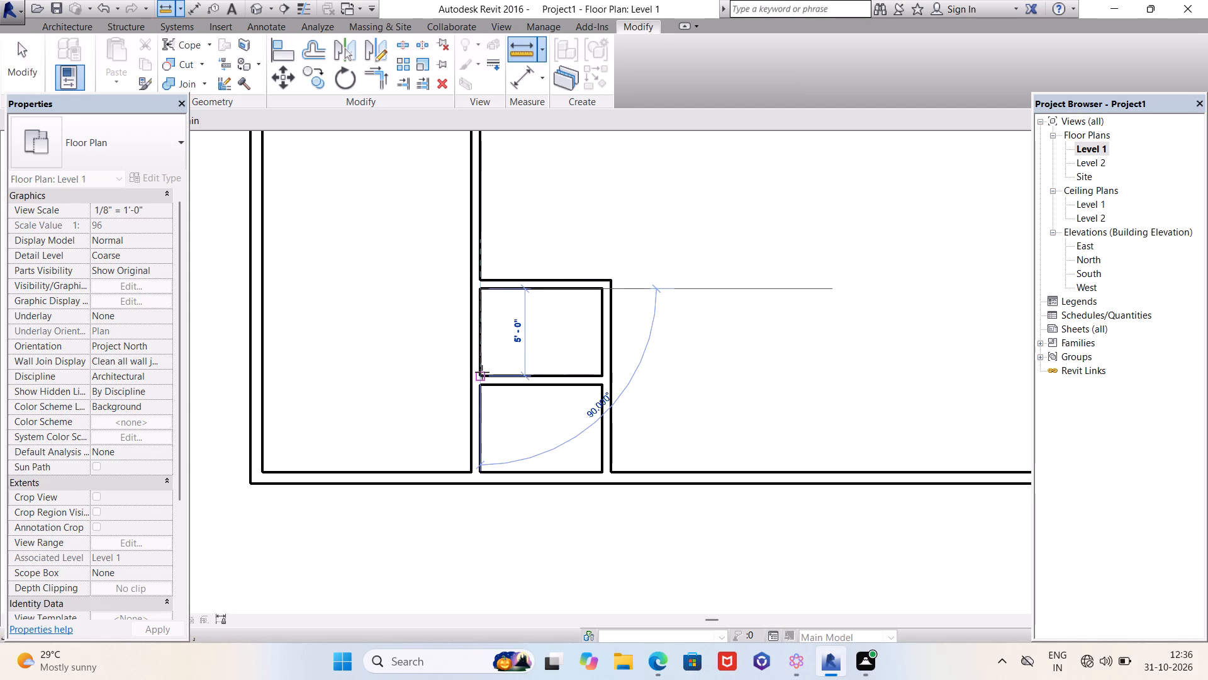
key(Escape)
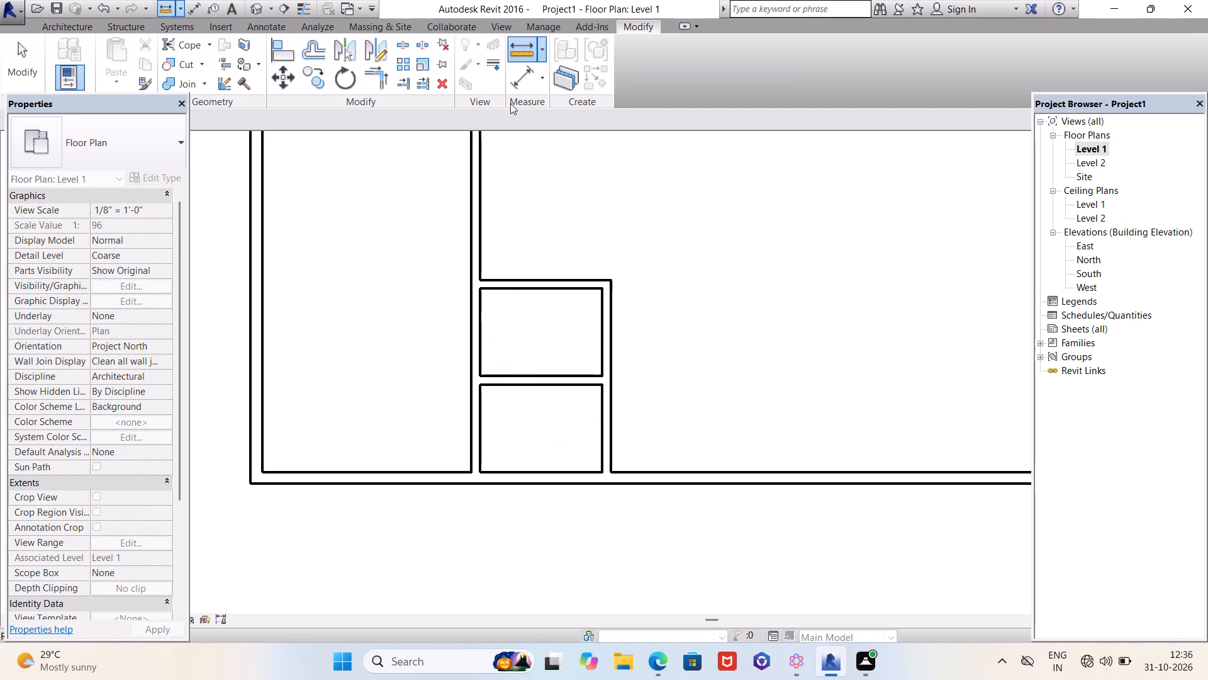
click(533, 52)
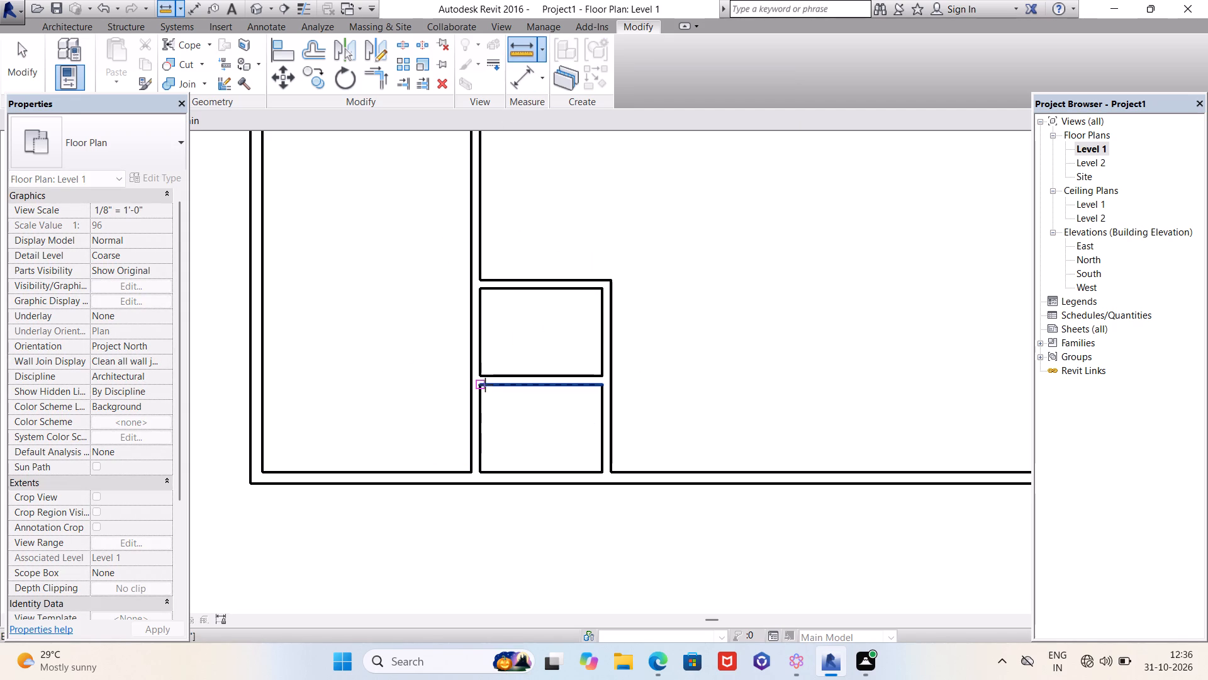
click(482, 385)
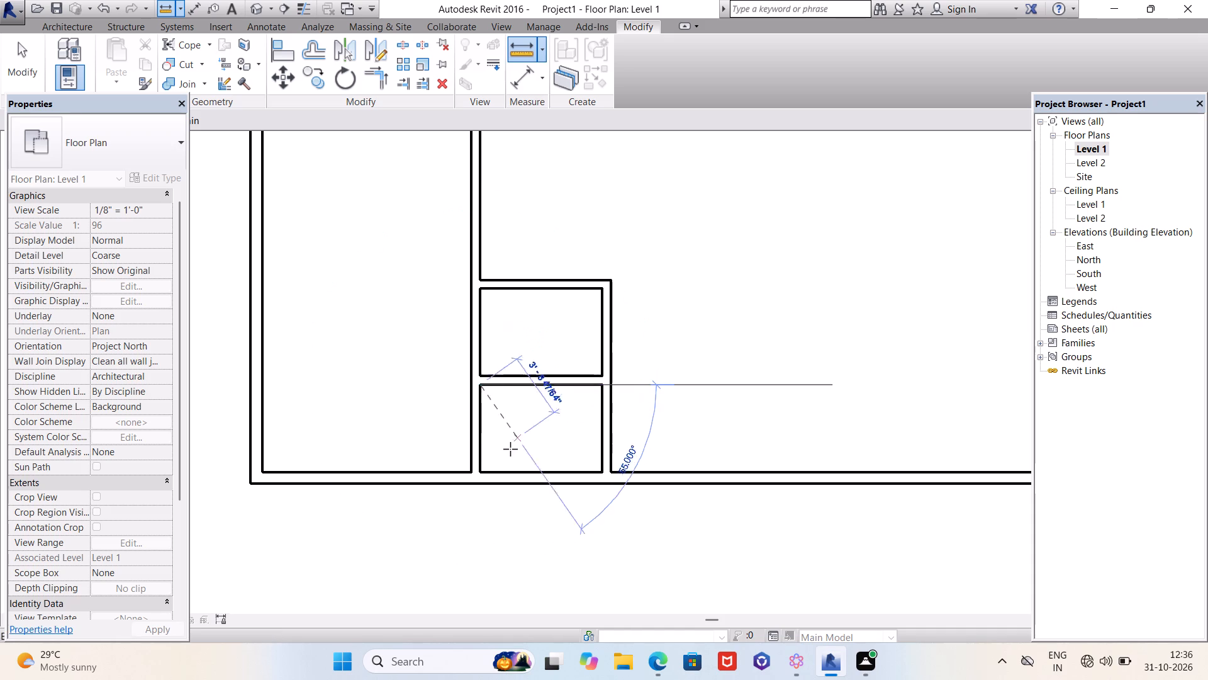
key(Escape)
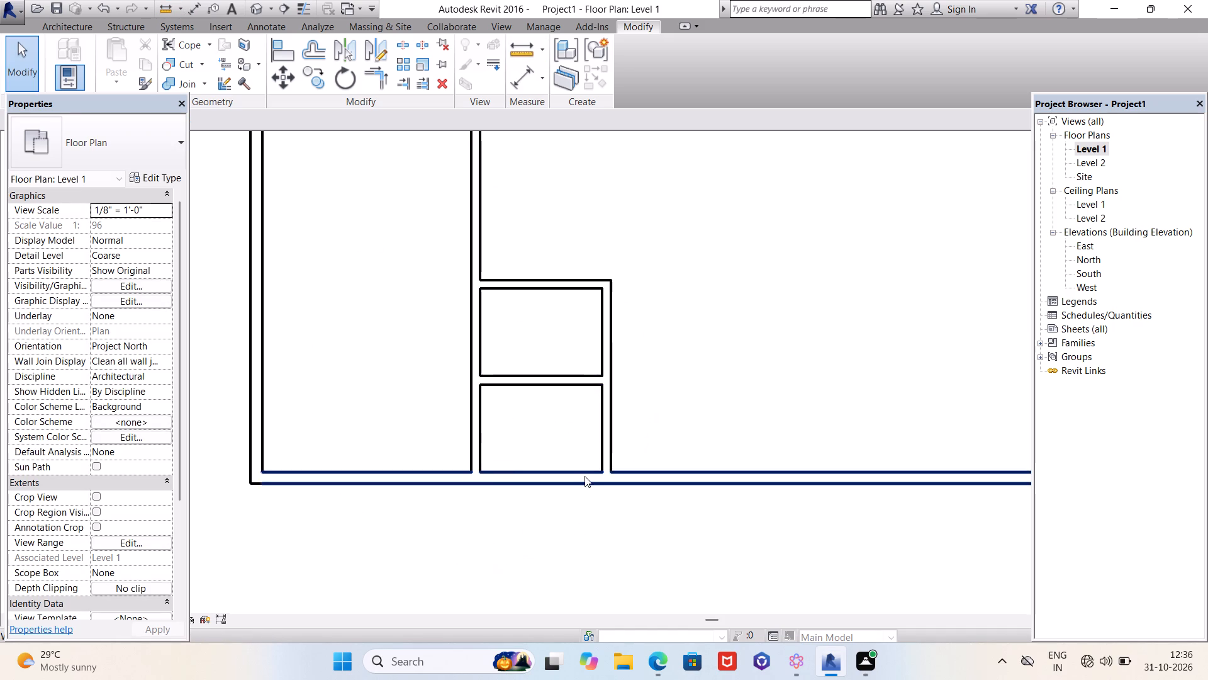
Review the whole plan and check the lower room's clear width at its east wall.
scroll(574, 483, down, 3)
scroll(529, 507, down, 3)
scroll(420, 541, down, 3)
key(Escape)
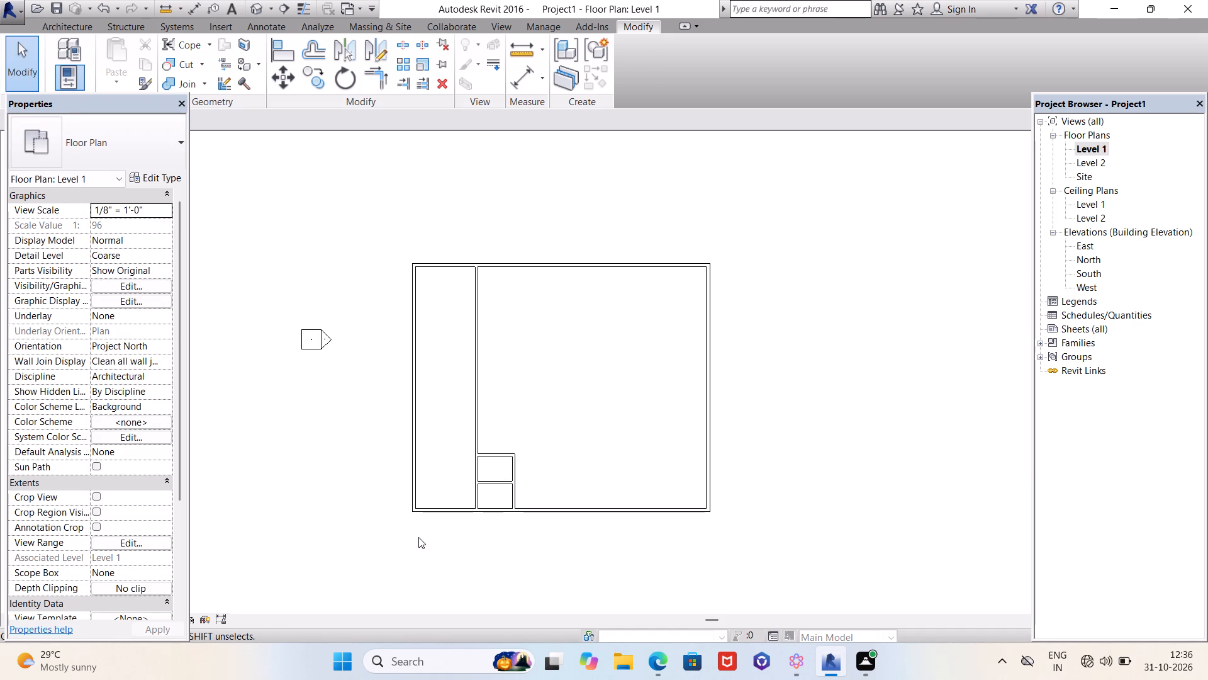
scroll(477, 535, up, 1)
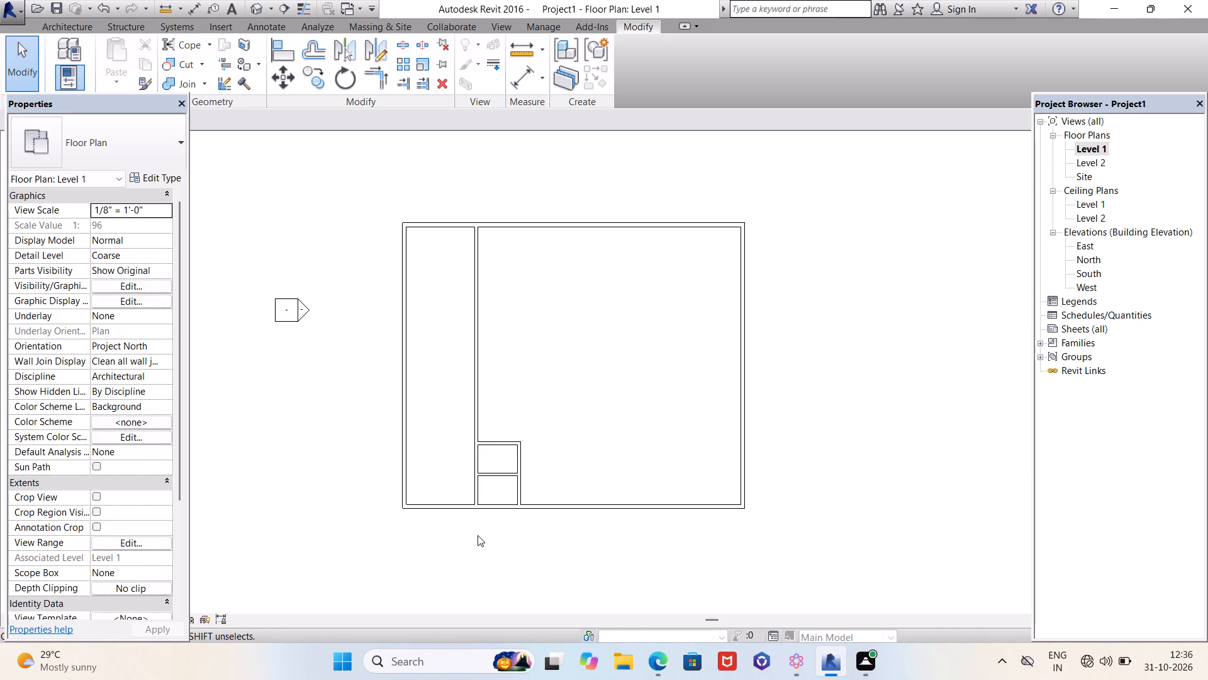
scroll(478, 535, up, 4)
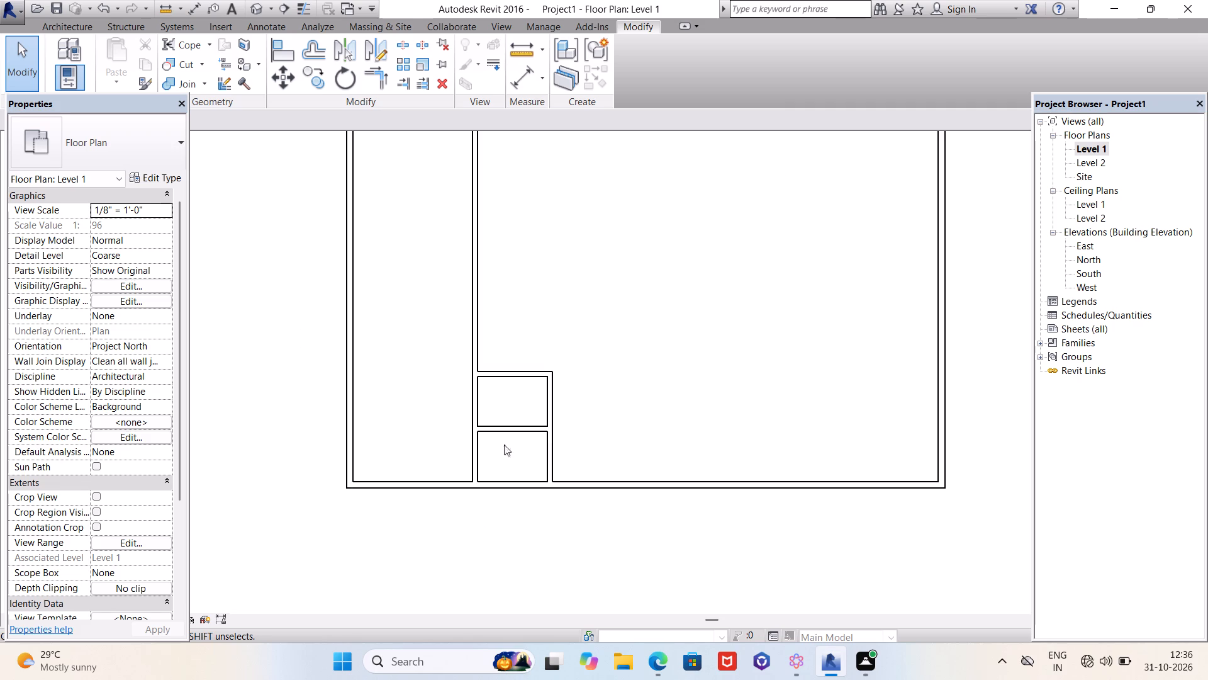
scroll(510, 432, up, 4)
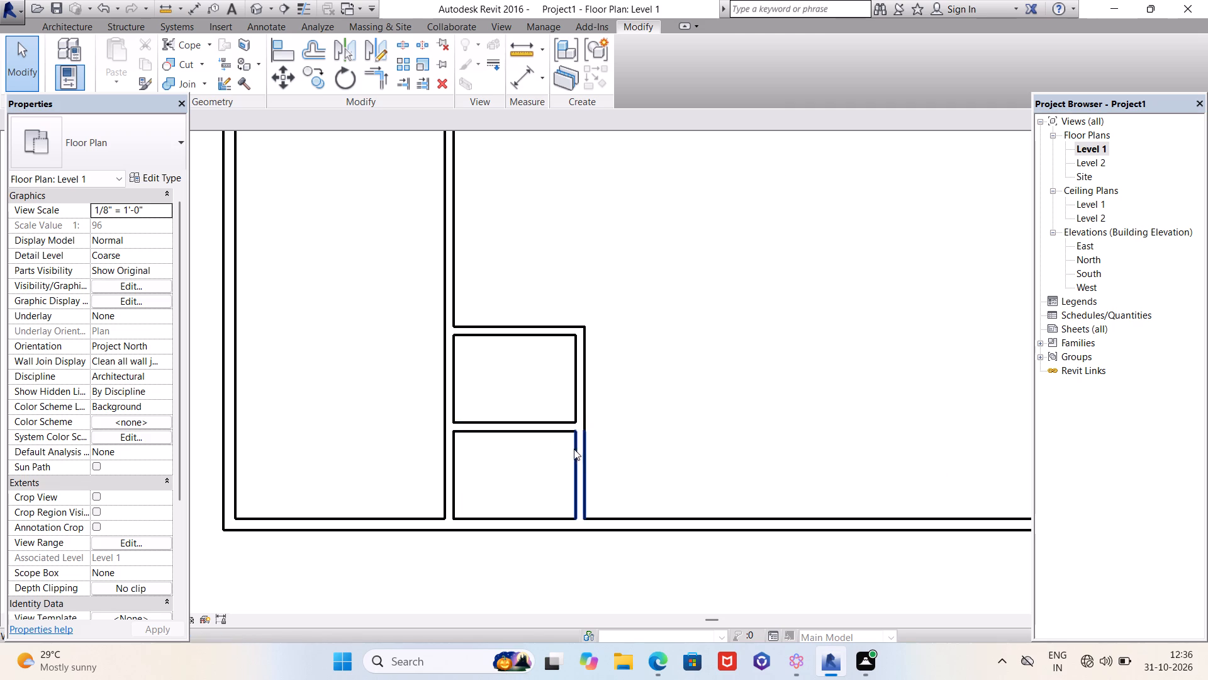
click(576, 452)
scroll(503, 485, up, 4)
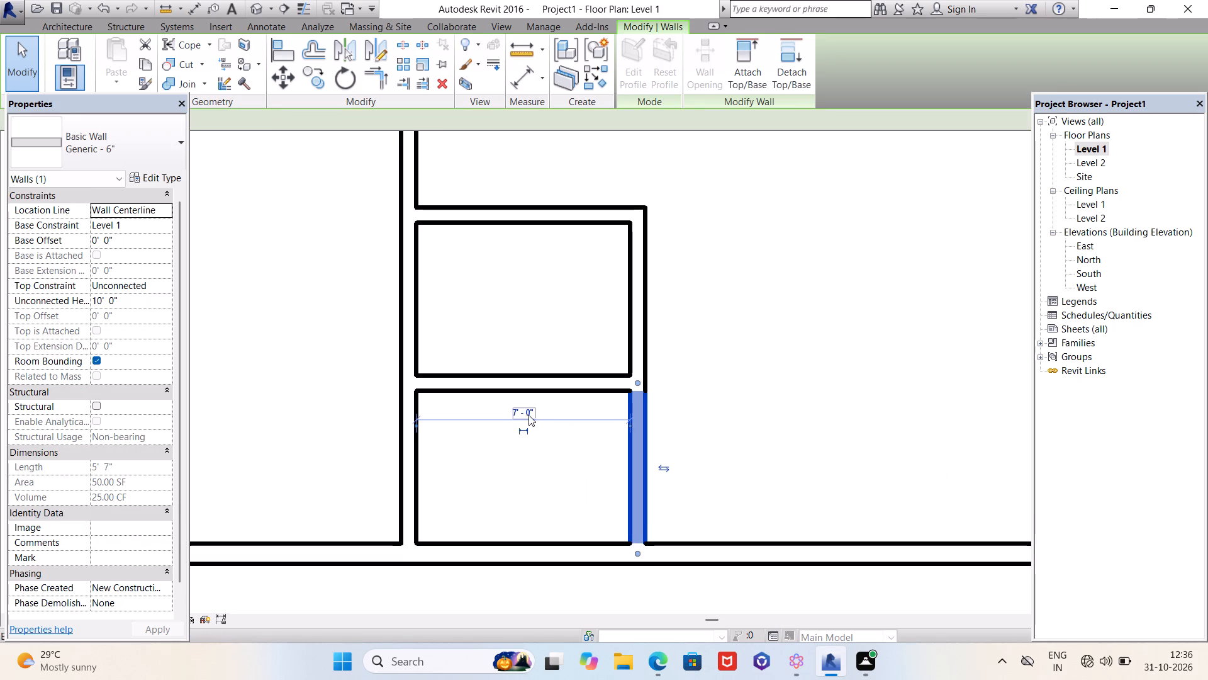
Set the lower room's clear width to 9' by moving its east wall.
click(528, 415)
text(9')
key(Return)
key(Escape)
Review the whole plan and check the lower room's clear width at its east wall.
scroll(528, 415, down, 5)
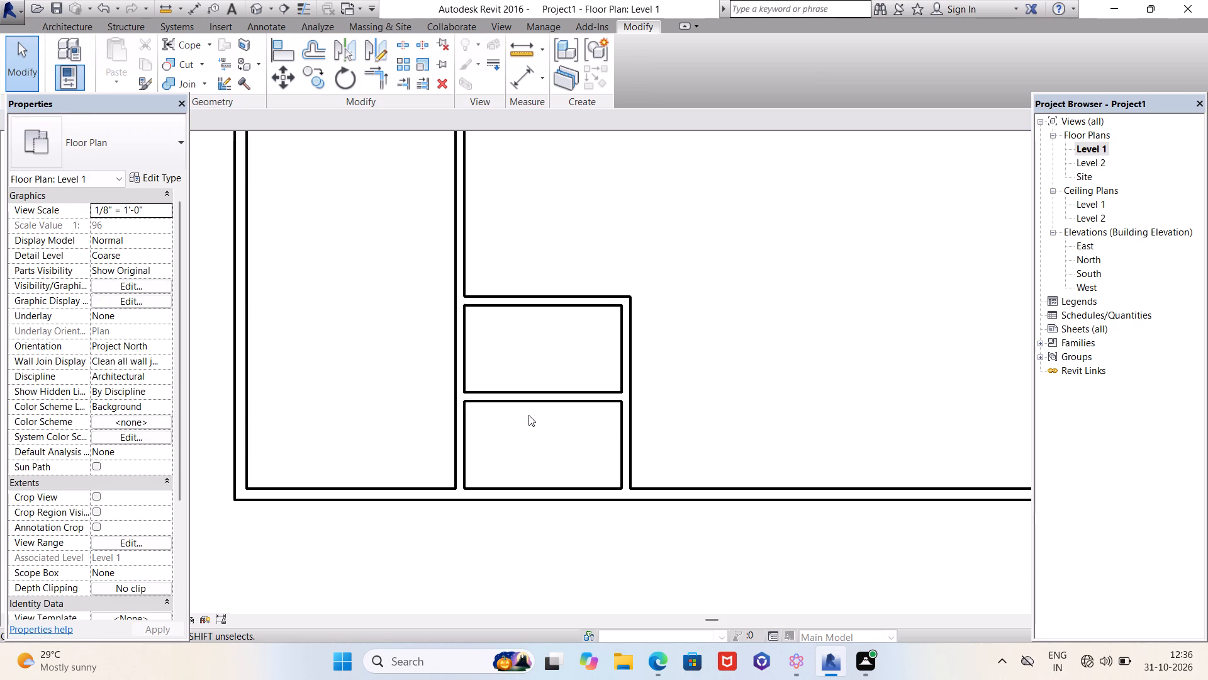
scroll(528, 415, down, 8)
scroll(646, 221, up, 3)
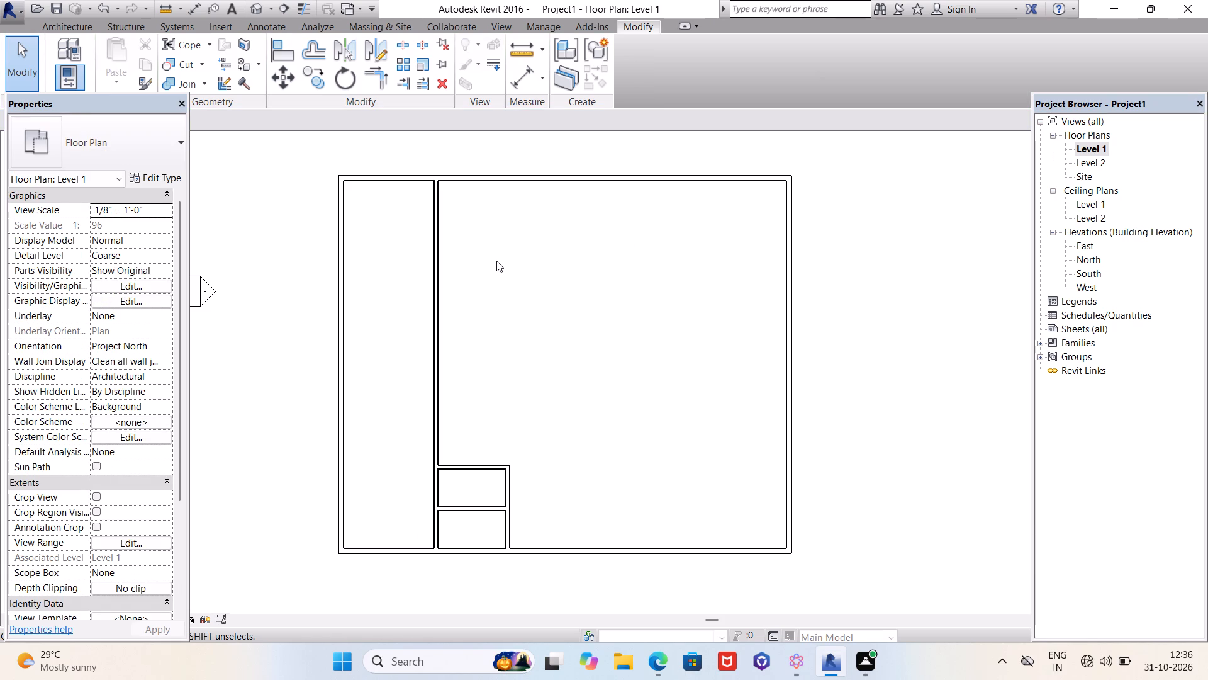
scroll(496, 261, up, 2)
scroll(496, 261, down, 3)
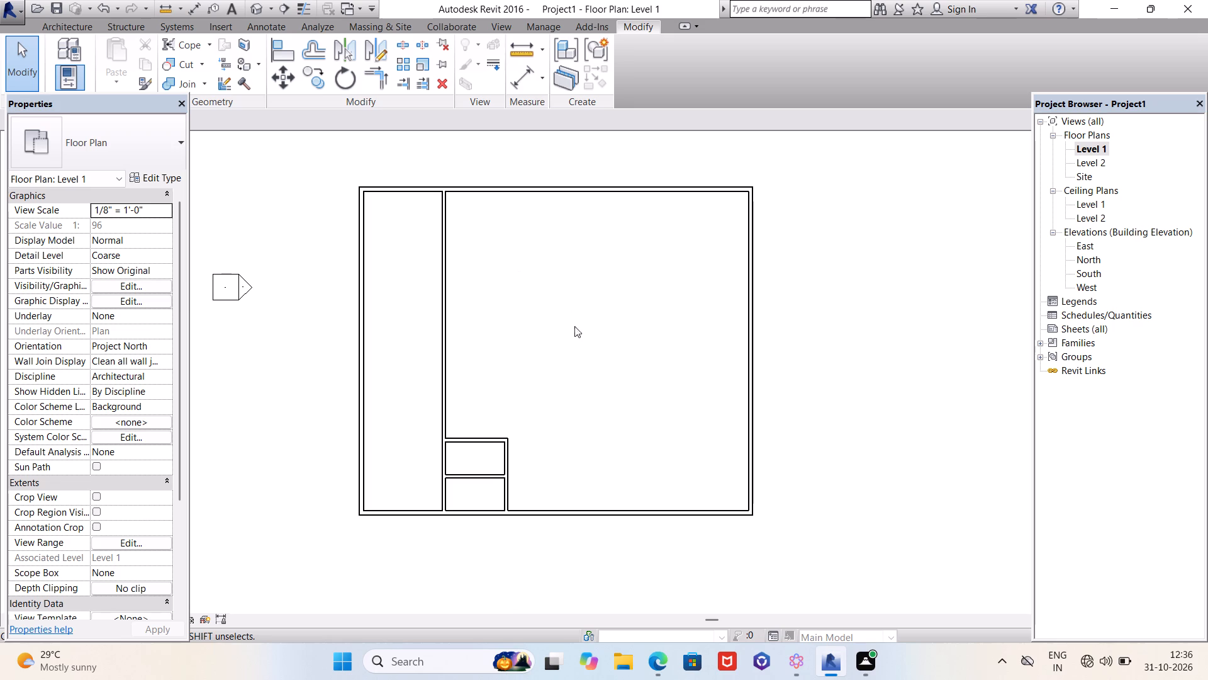
scroll(574, 351, down, 2)
scroll(478, 337, up, 2)
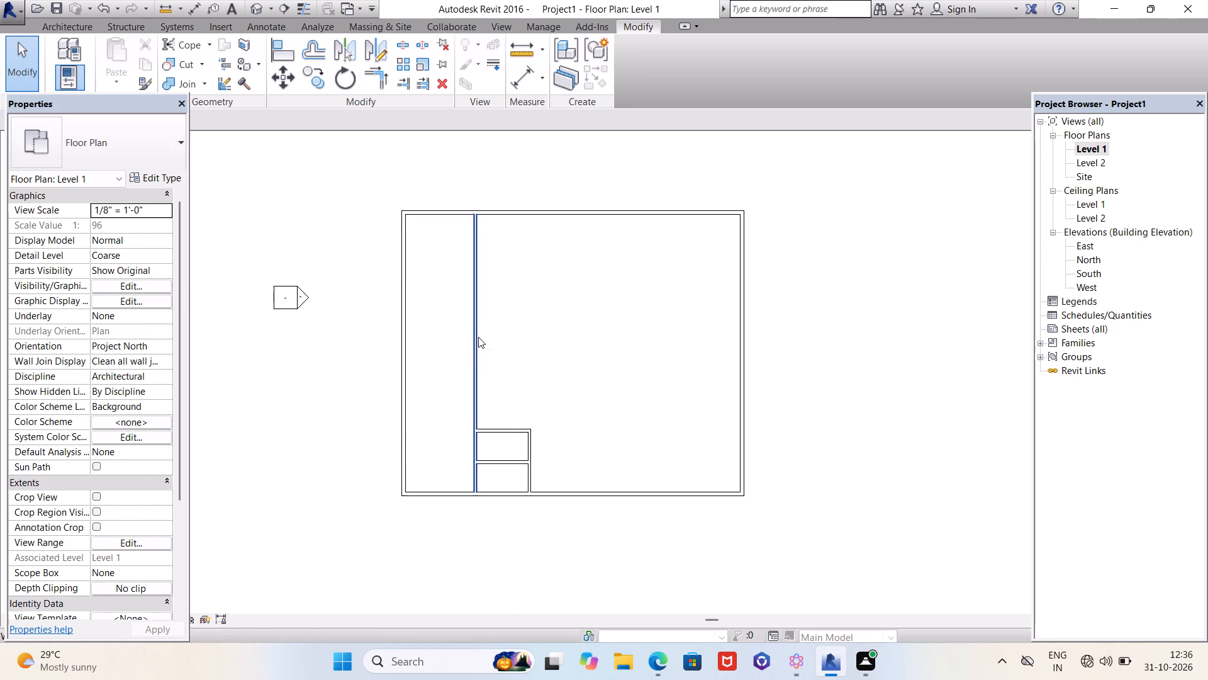
scroll(478, 337, up, 1)
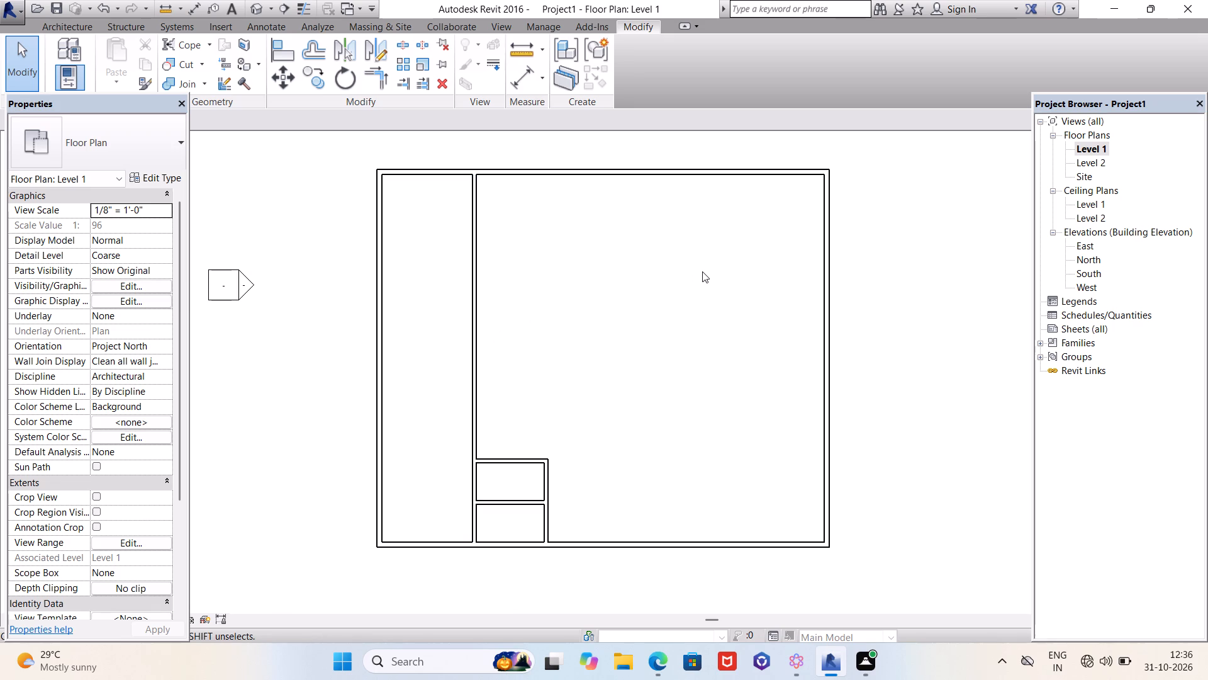
click(543, 525)
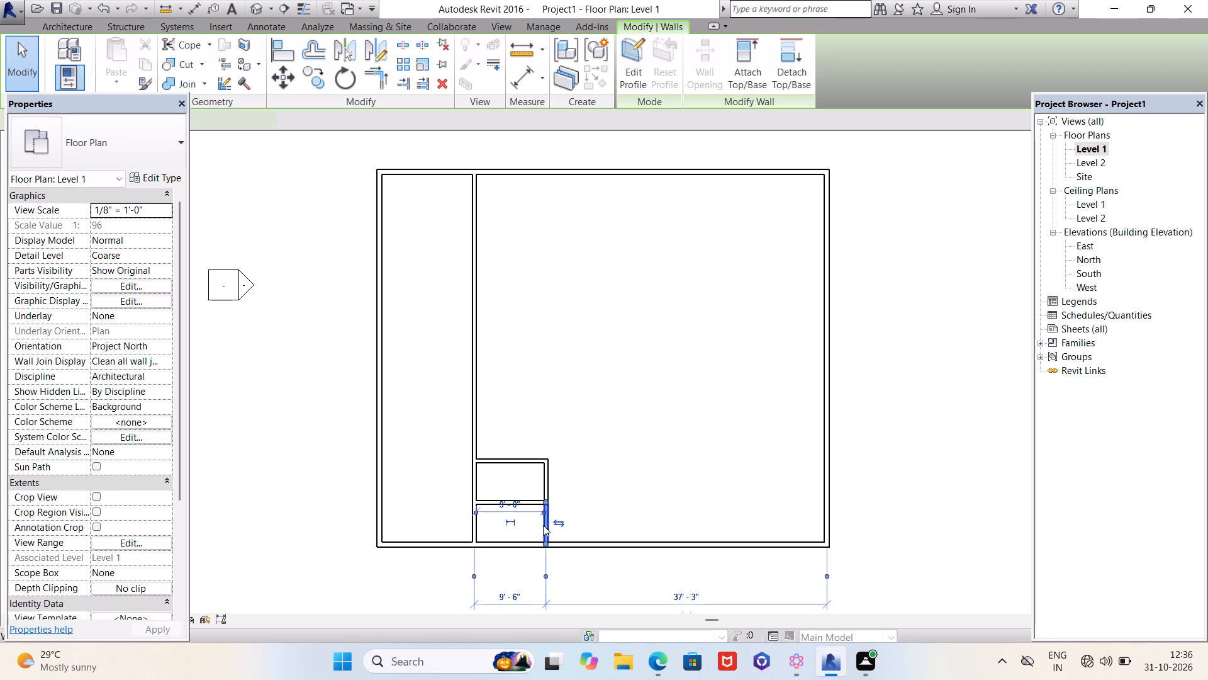
scroll(513, 536, up, 4)
scroll(549, 443, down, 2)
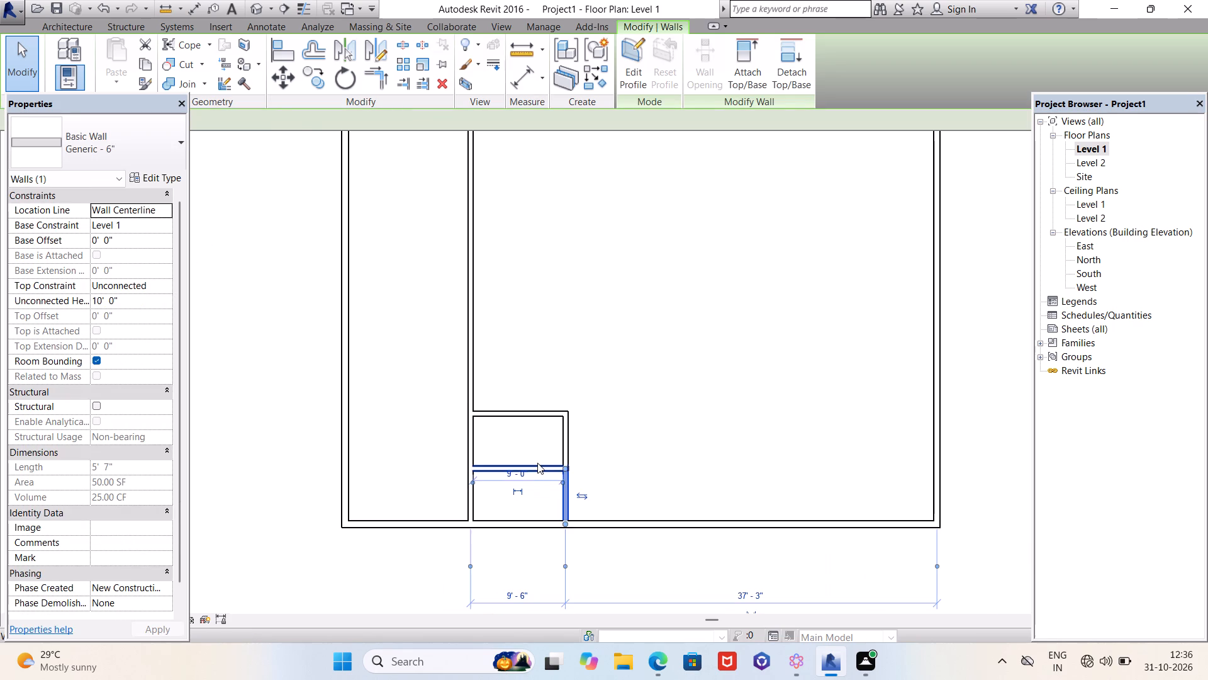
Set the lower room's north-south clear depth to 6' by moving the wall between the two rooms.
click(537, 463)
scroll(571, 412, down, 3)
scroll(593, 474, up, 9)
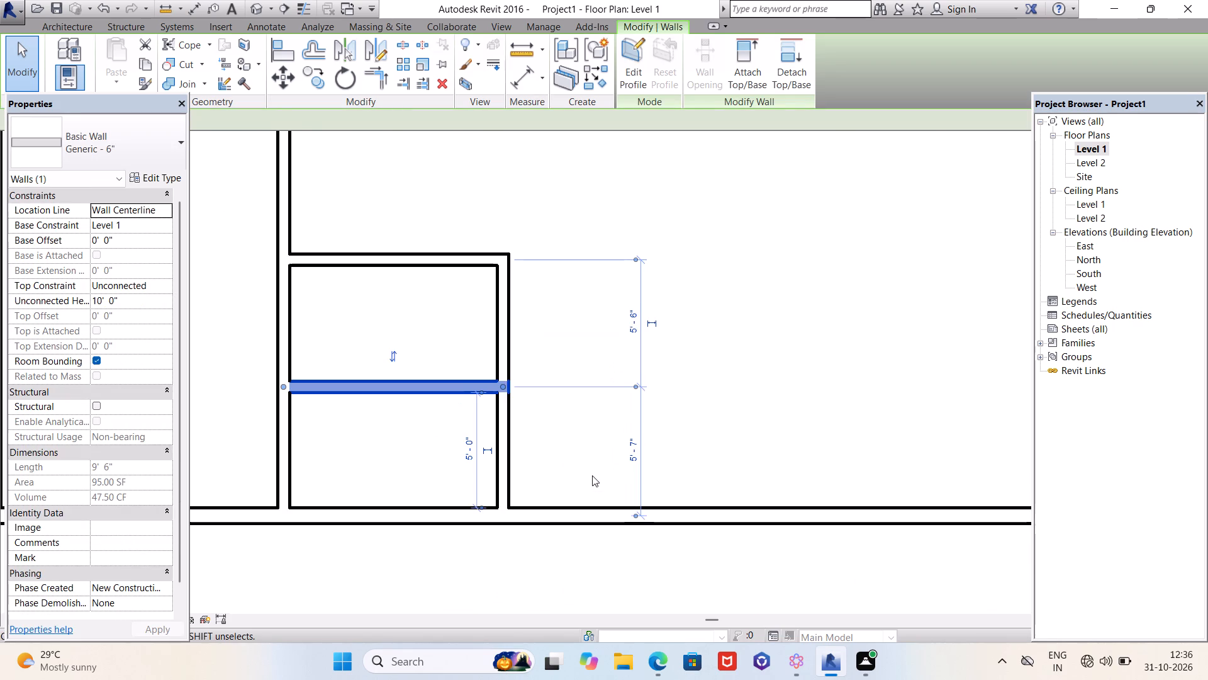
scroll(525, 473, up, 4)
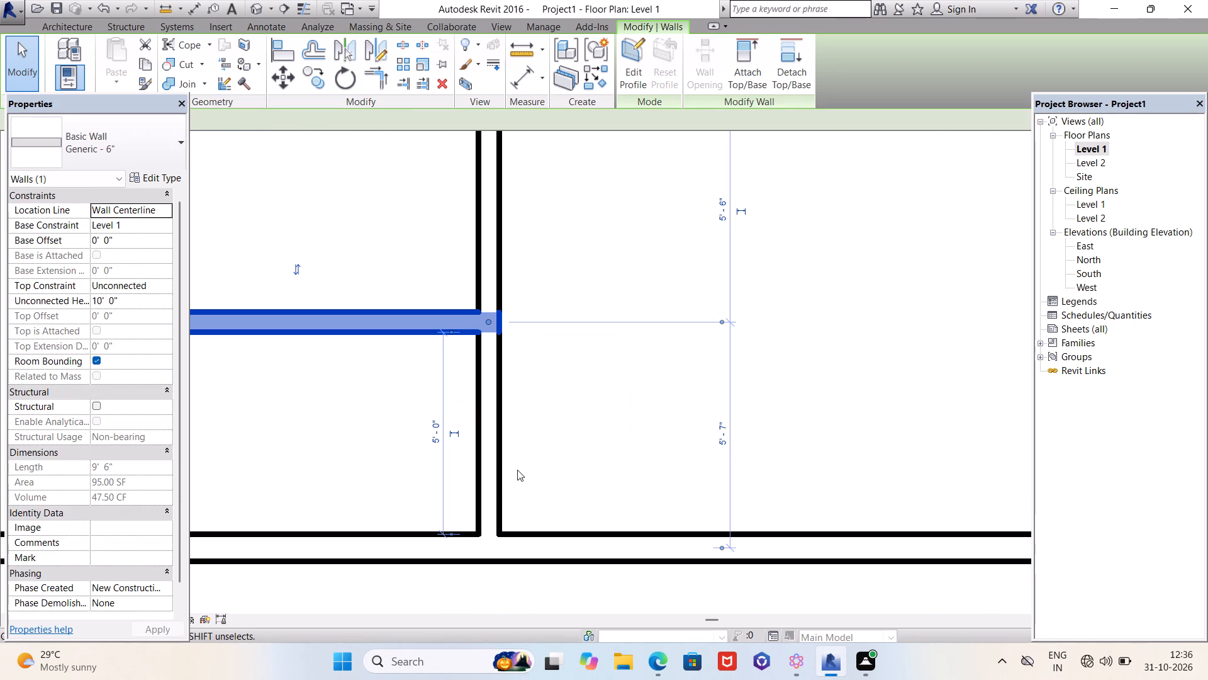
scroll(635, 434, down, 1)
scroll(441, 452, up, 5)
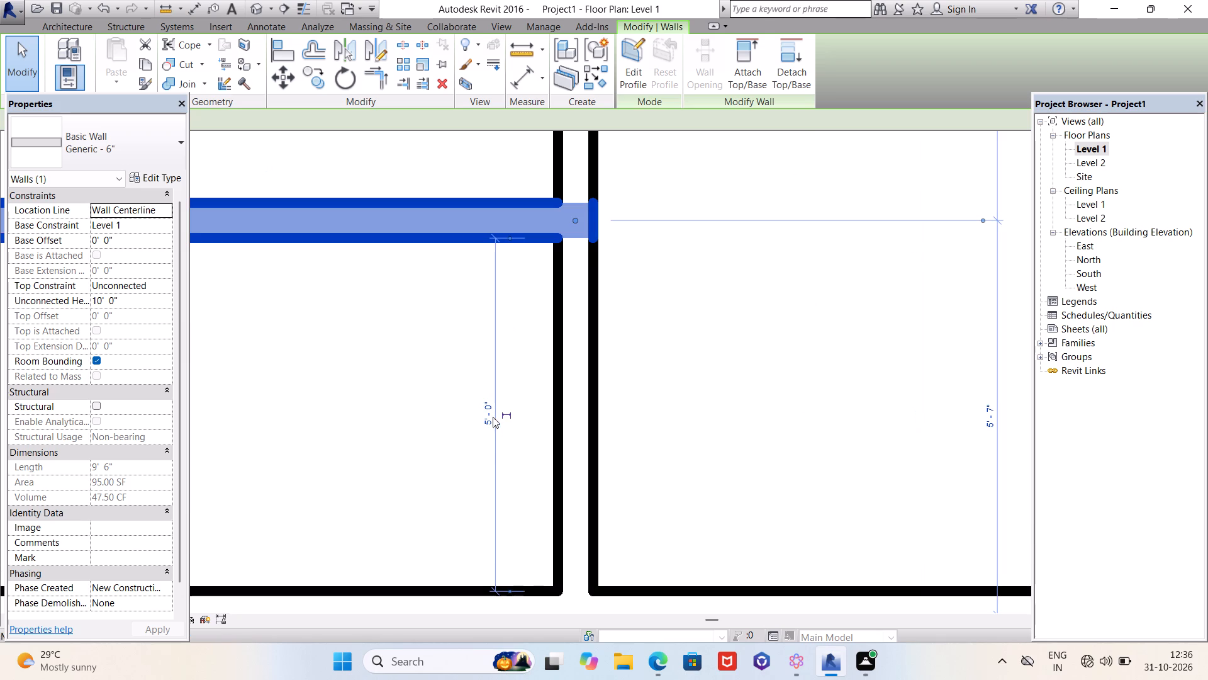
click(488, 417)
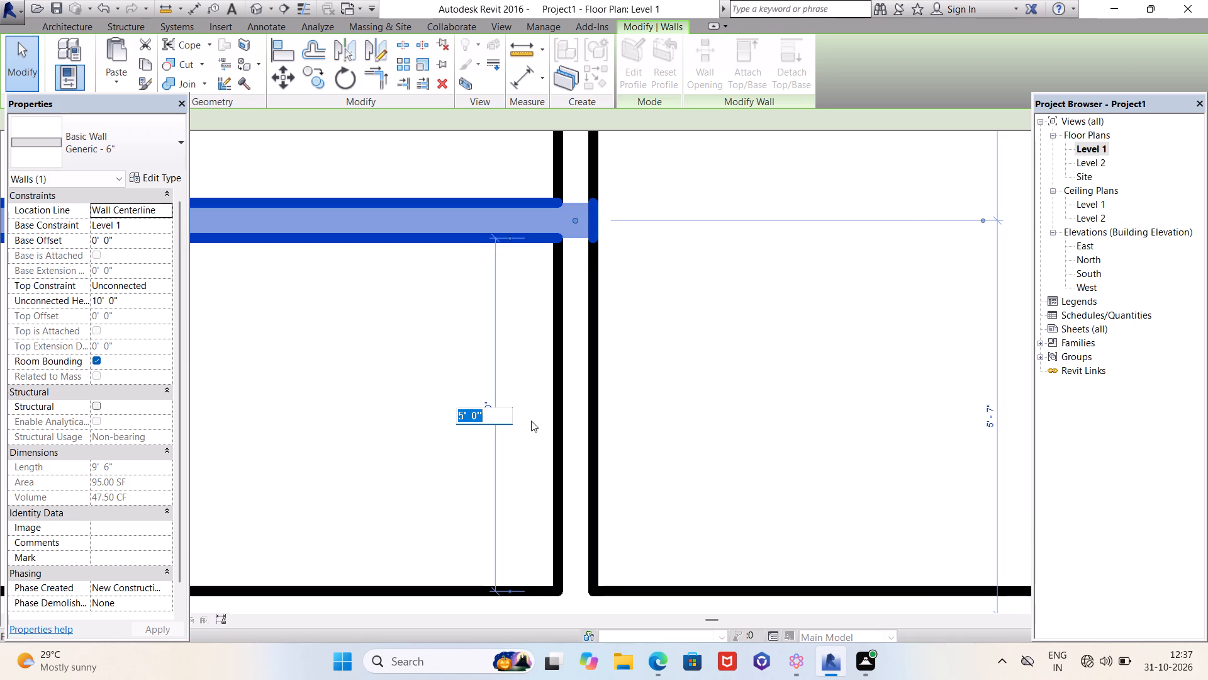
text(6')
key(Return)
Reference the upper room's depth dimension to its inner wall faces and set it to 6' by moving the north wall.
scroll(658, 526, down, 4)
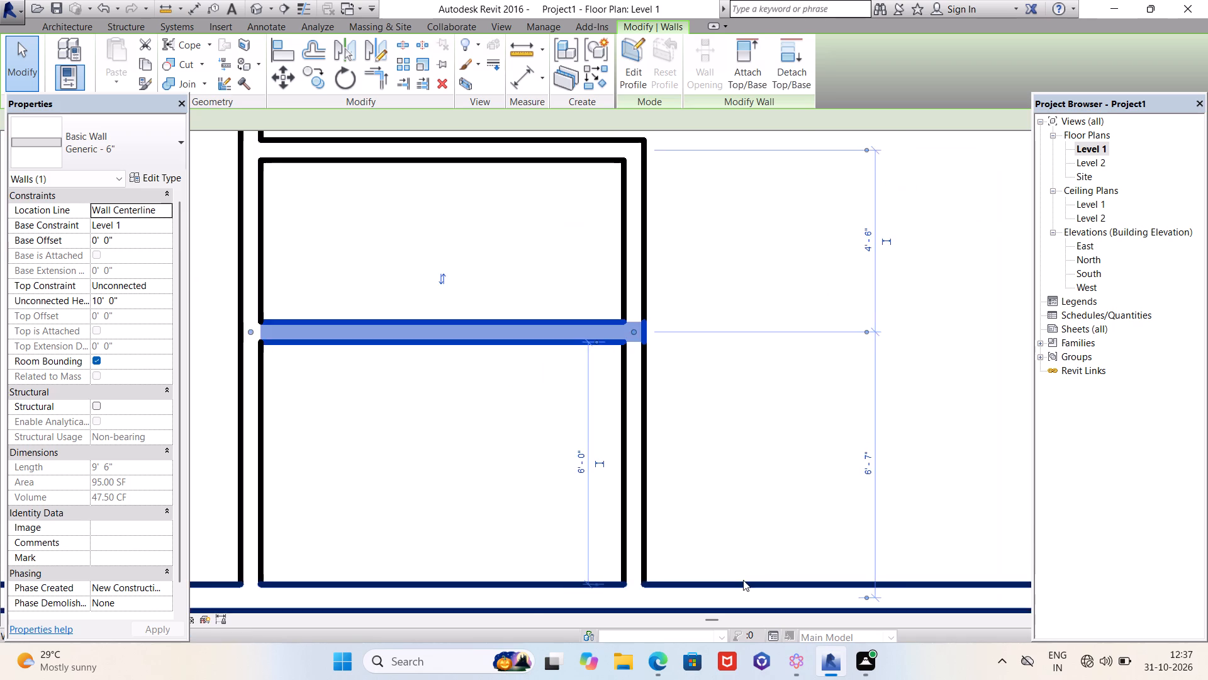
scroll(741, 580, down, 2)
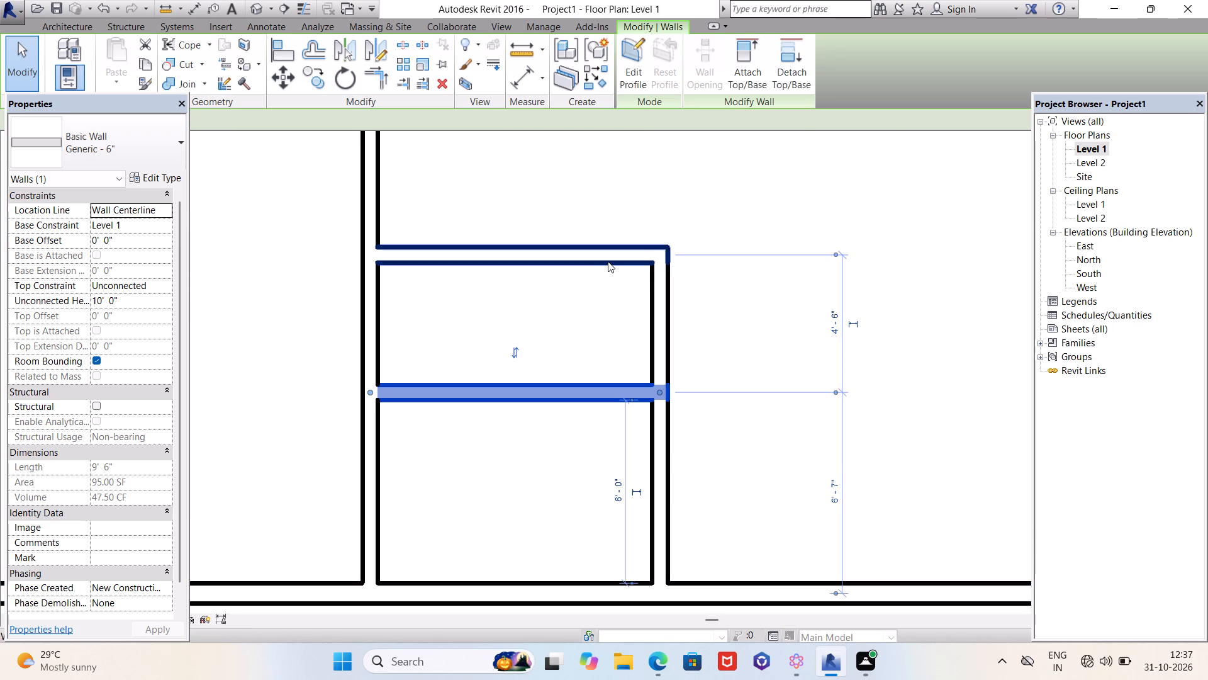
click(608, 261)
scroll(661, 337, up, 3)
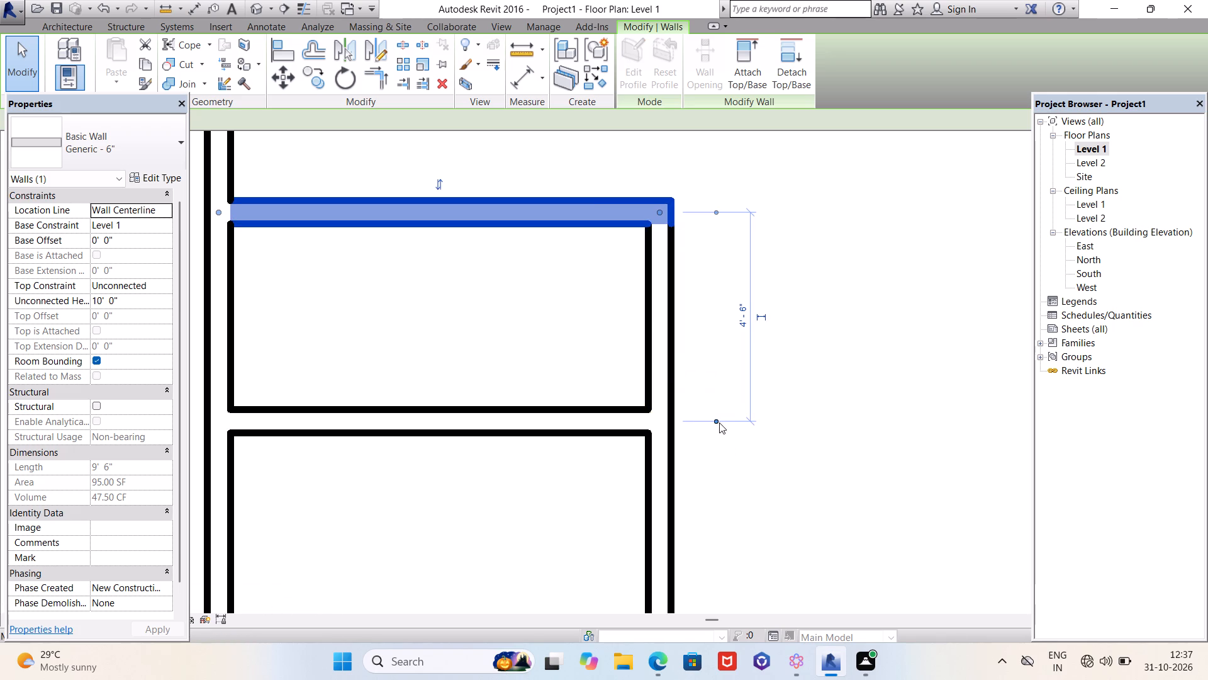
click(717, 421)
click(716, 435)
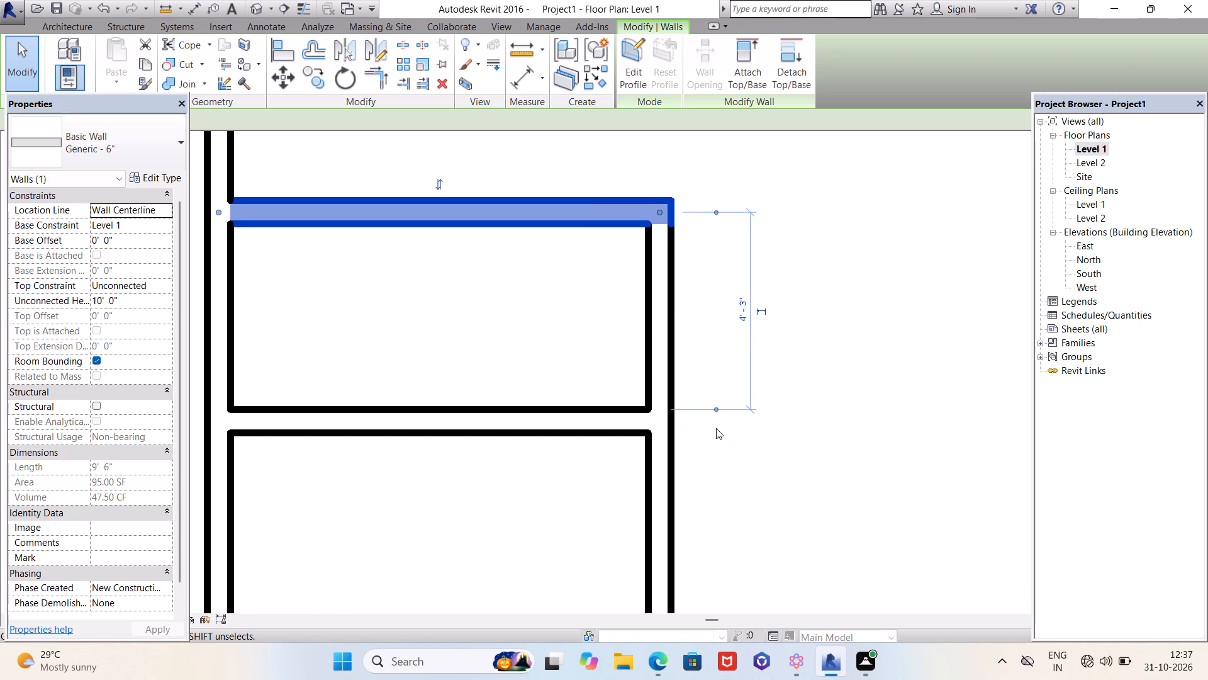
click(713, 213)
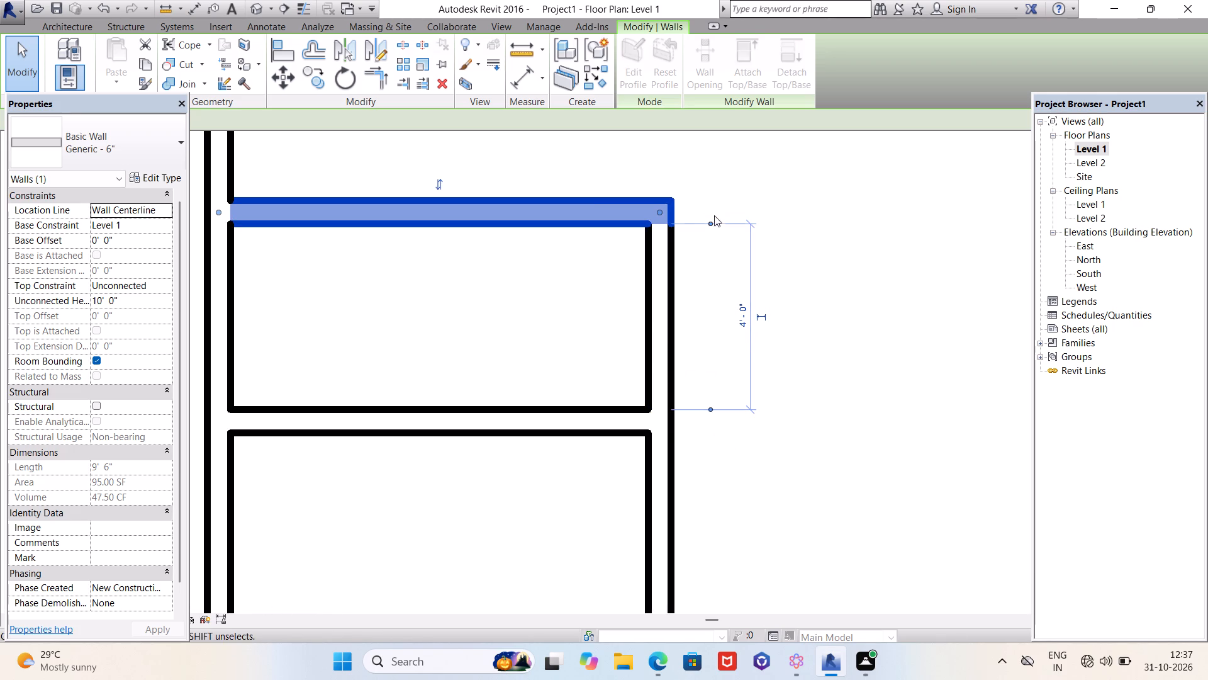
click(741, 320)
text(6')
key(Return)
key(Escape)
Review the two stacked rooms within the whole enclosure plan.
scroll(739, 332, down, 4)
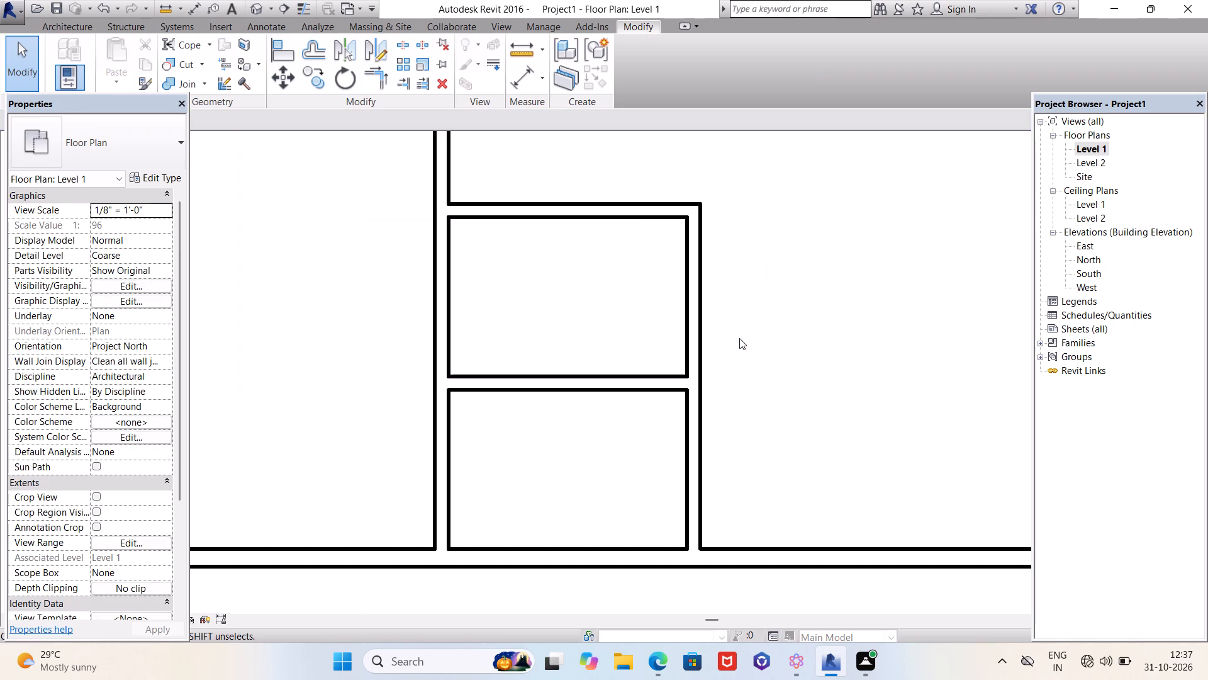
scroll(739, 341, down, 2)
scroll(408, 373, down, 3)
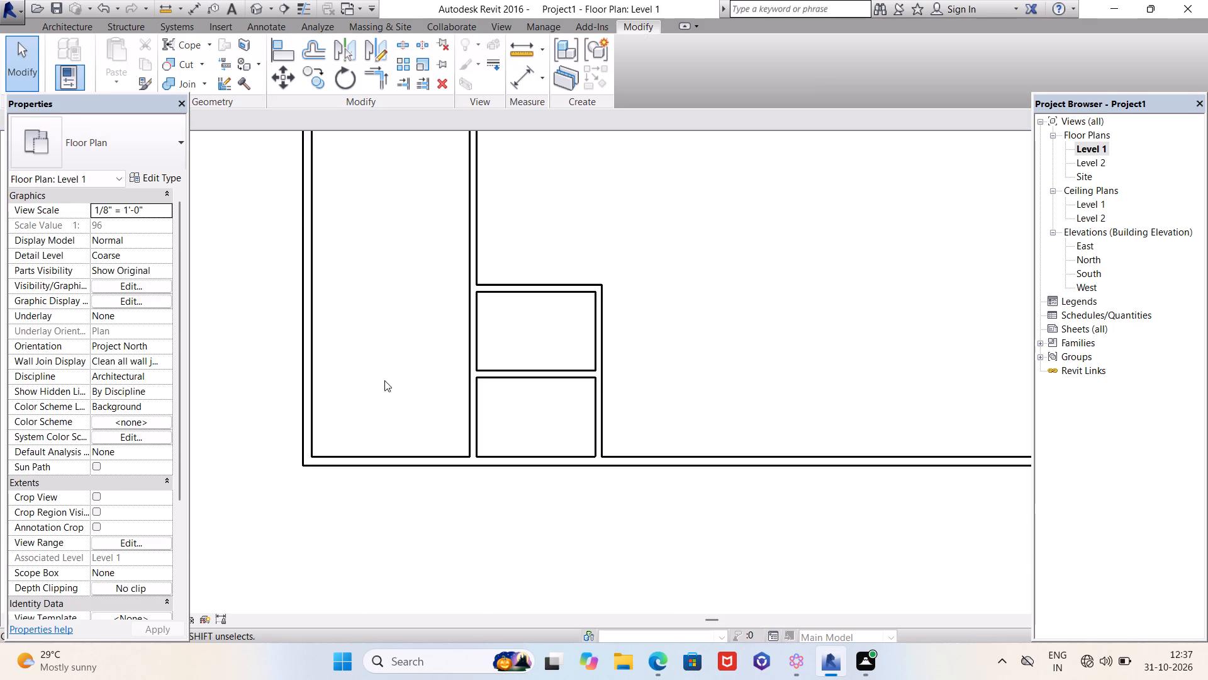
scroll(385, 380, down, 4)
scroll(508, 248, up, 4)
scroll(450, 348, down, 2)
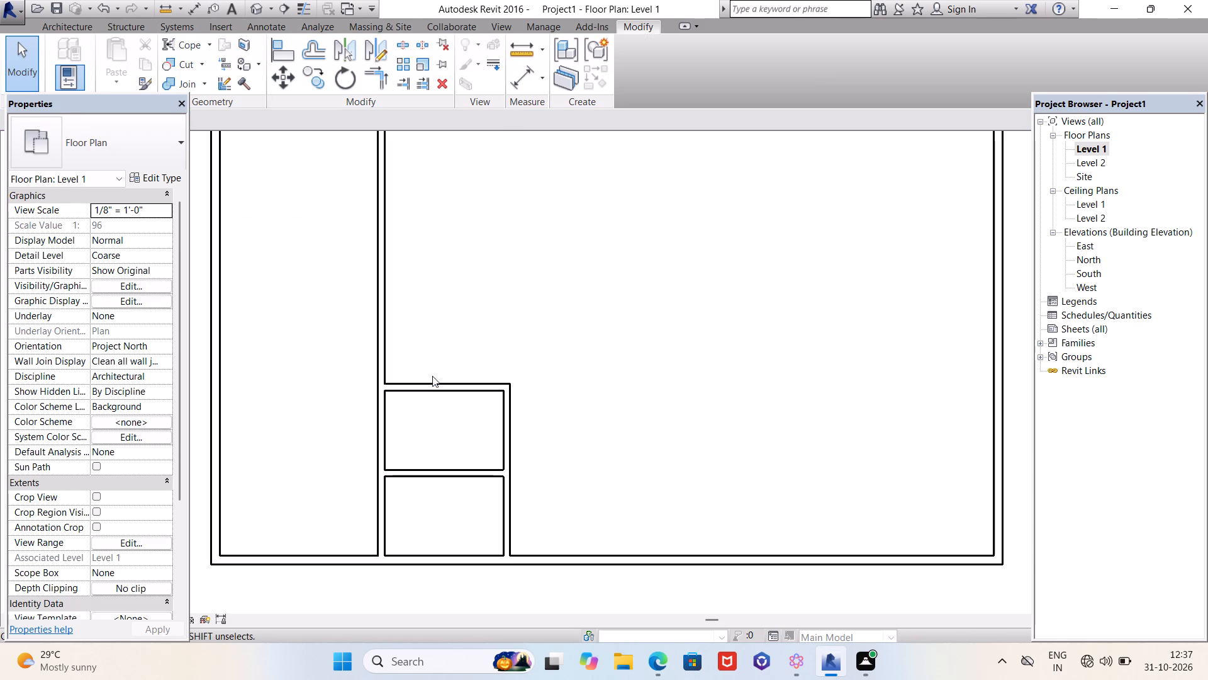
scroll(432, 376, down, 6)
scroll(423, 323, up, 4)
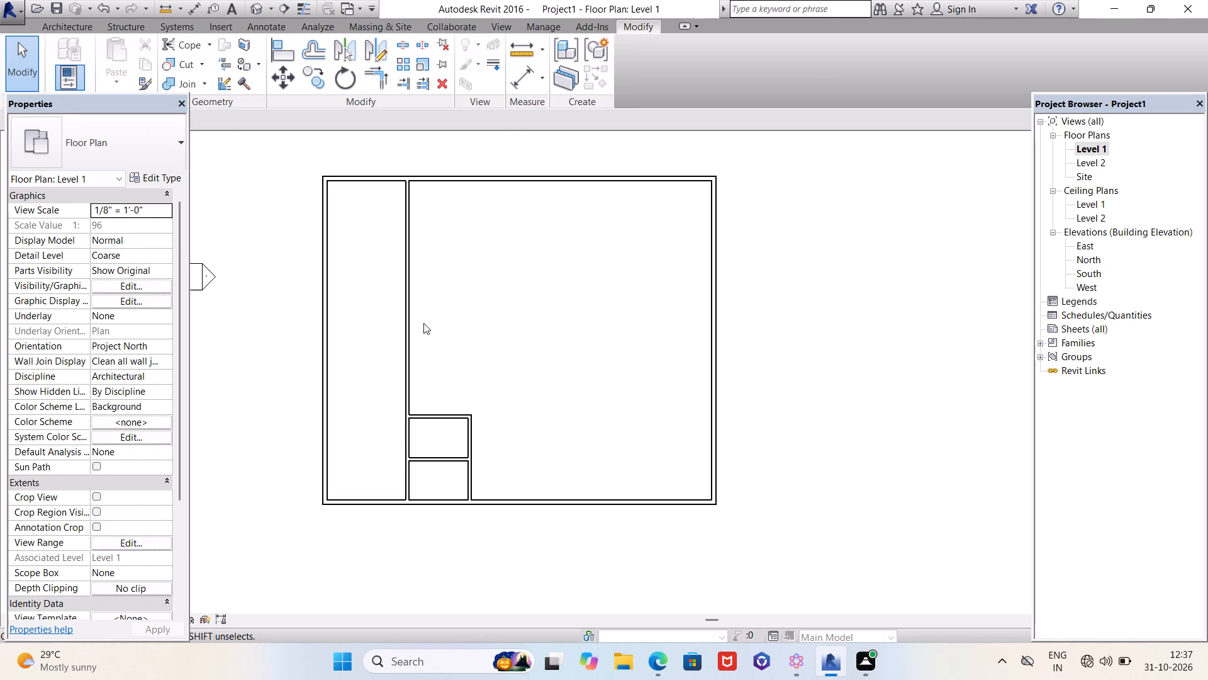
scroll(423, 323, up, 1)
scroll(427, 325, down, 3)
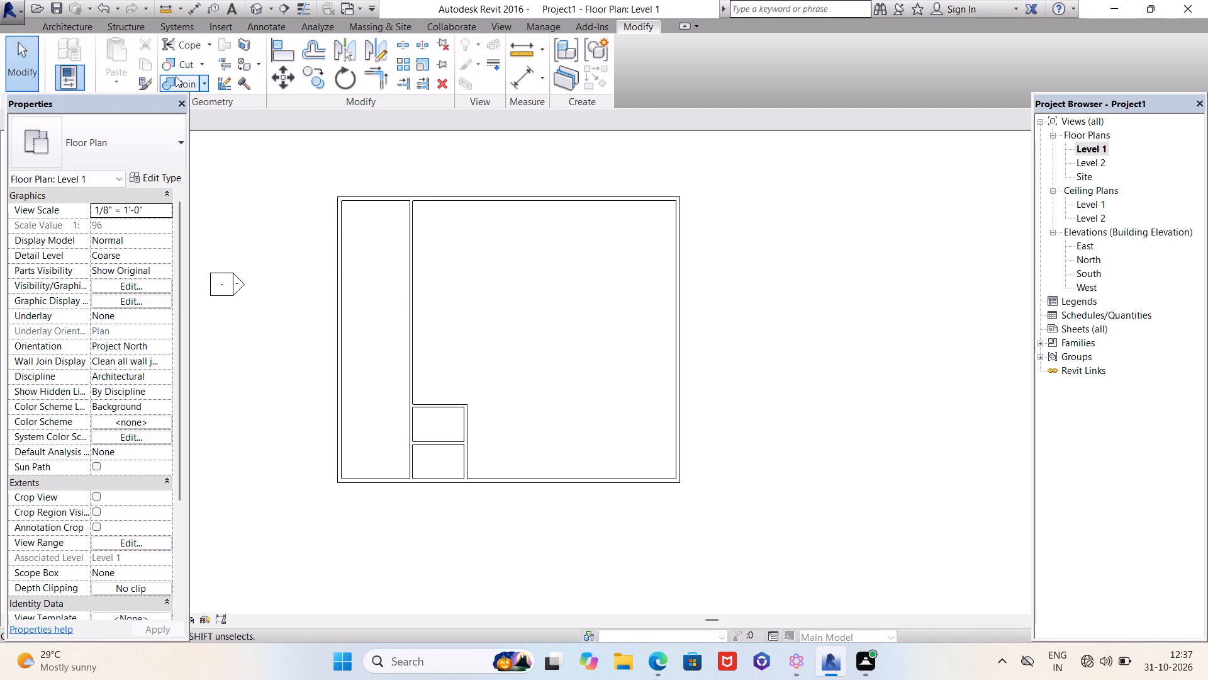
Draw a Generic - 6" wall from the north to the south enclosure wall, offset 10' west of the east wall's inner face.
click(86, 29)
click(48, 52)
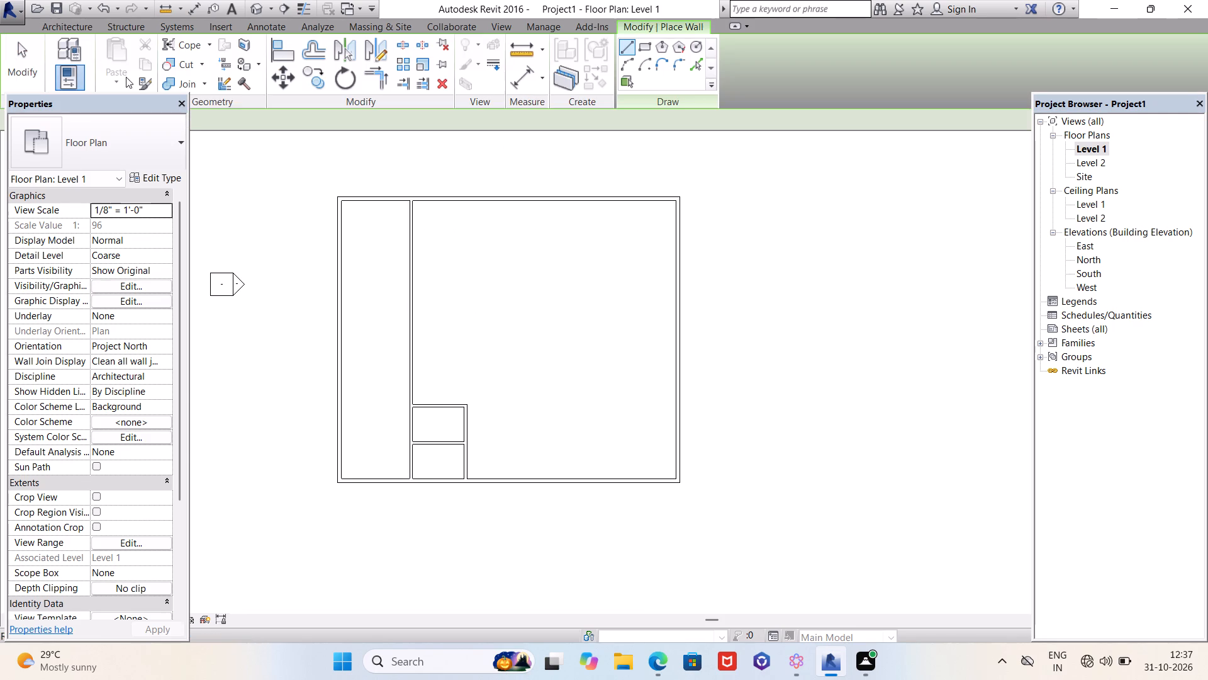
scroll(655, 212, up, 2)
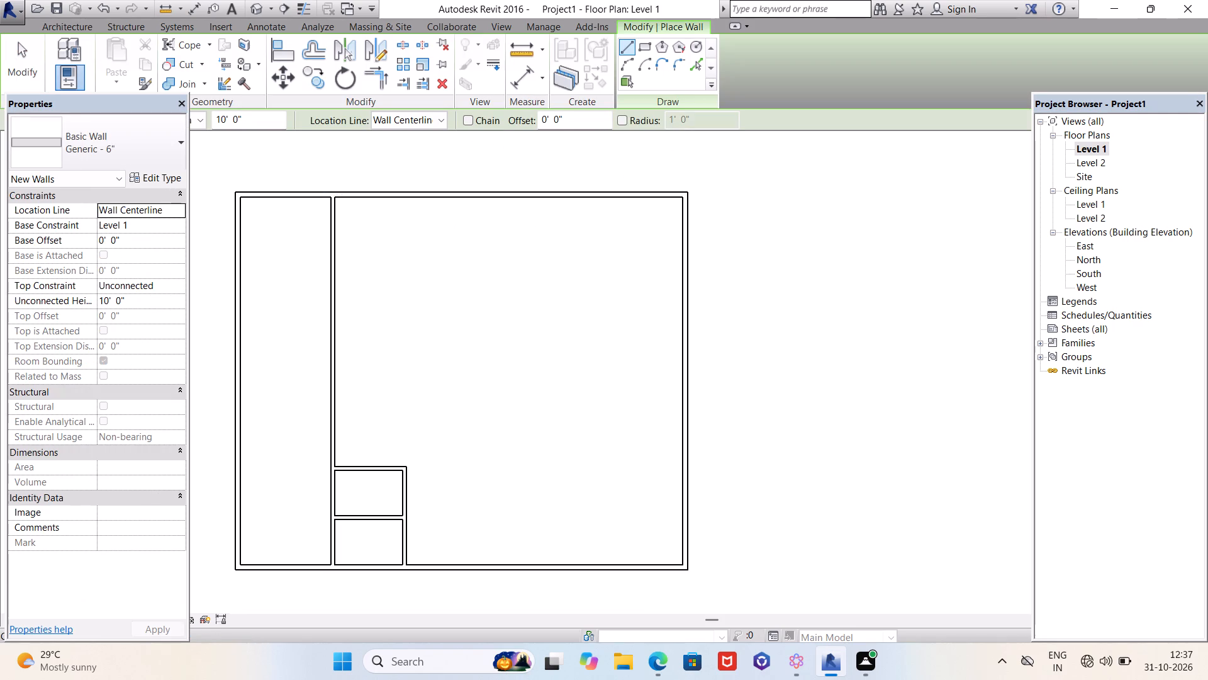
drag(585, 119, 530, 120)
text(12)
key(BackSpace)
key(BackSpace)
text(10')
key(Return)
scroll(634, 239, down, 1)
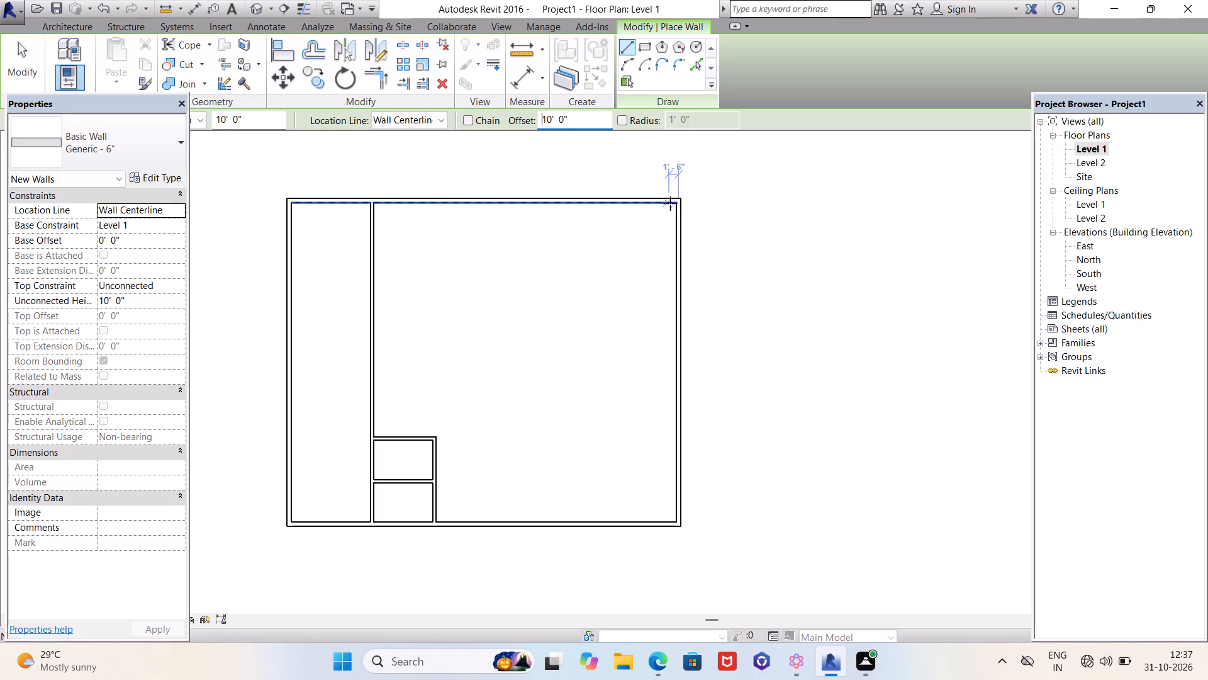
scroll(676, 203, up, 2)
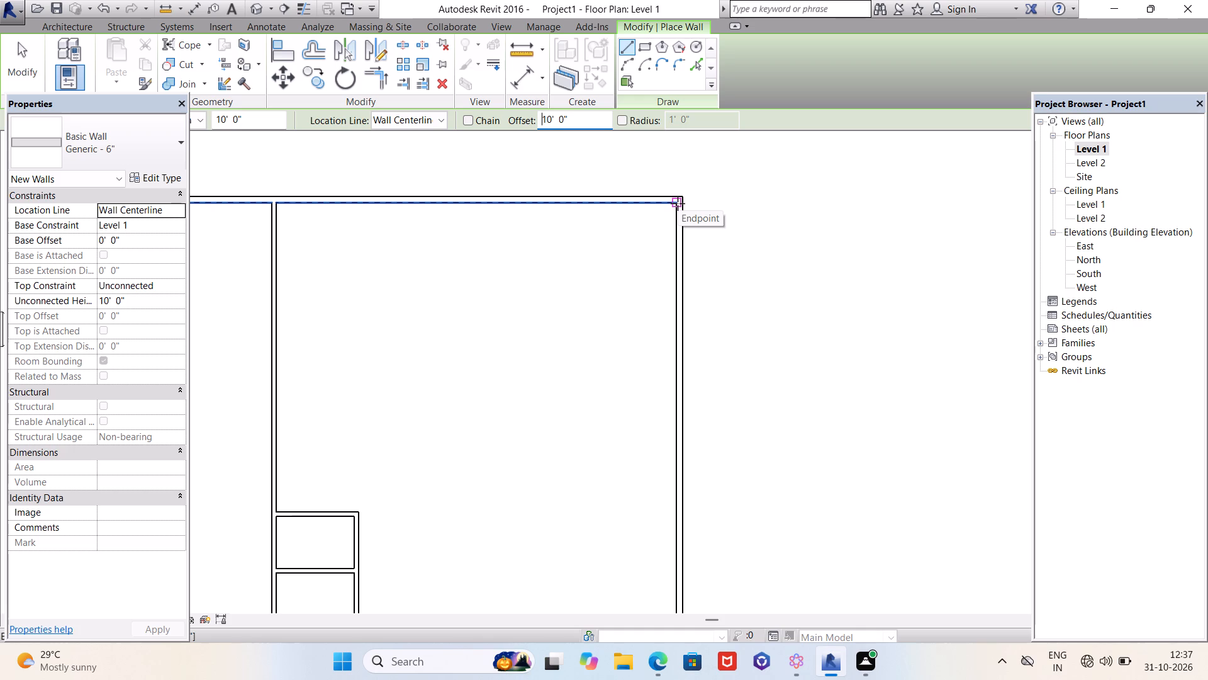
click(678, 203)
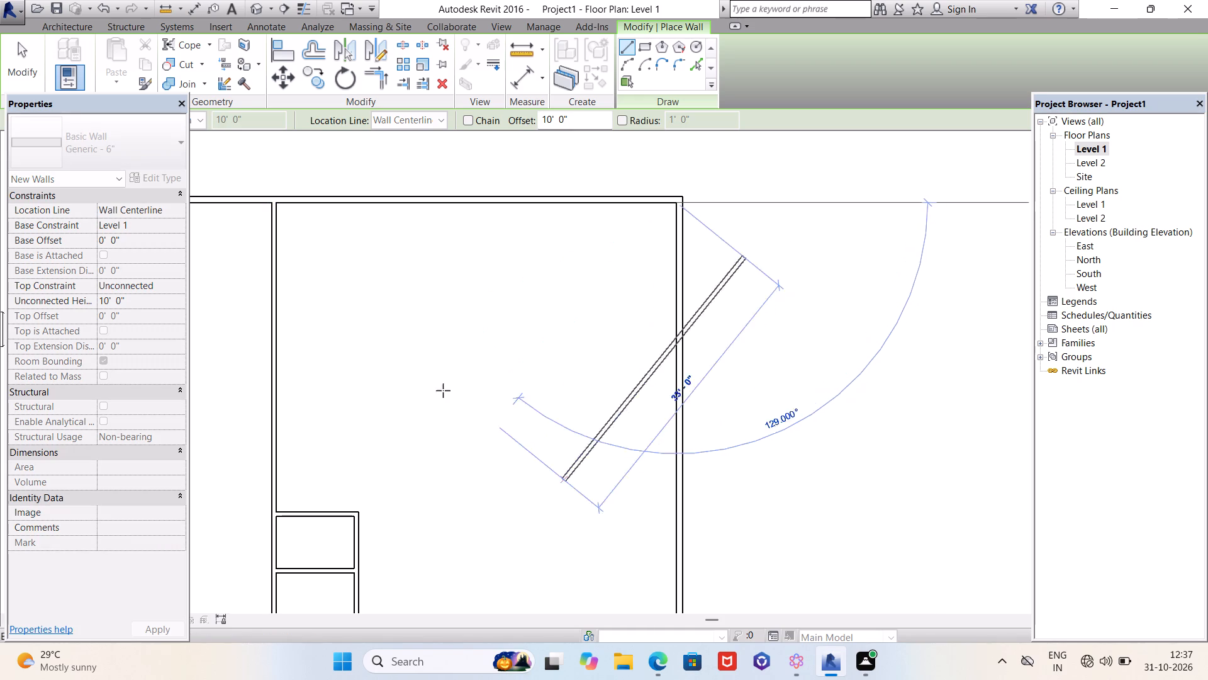
key(space)
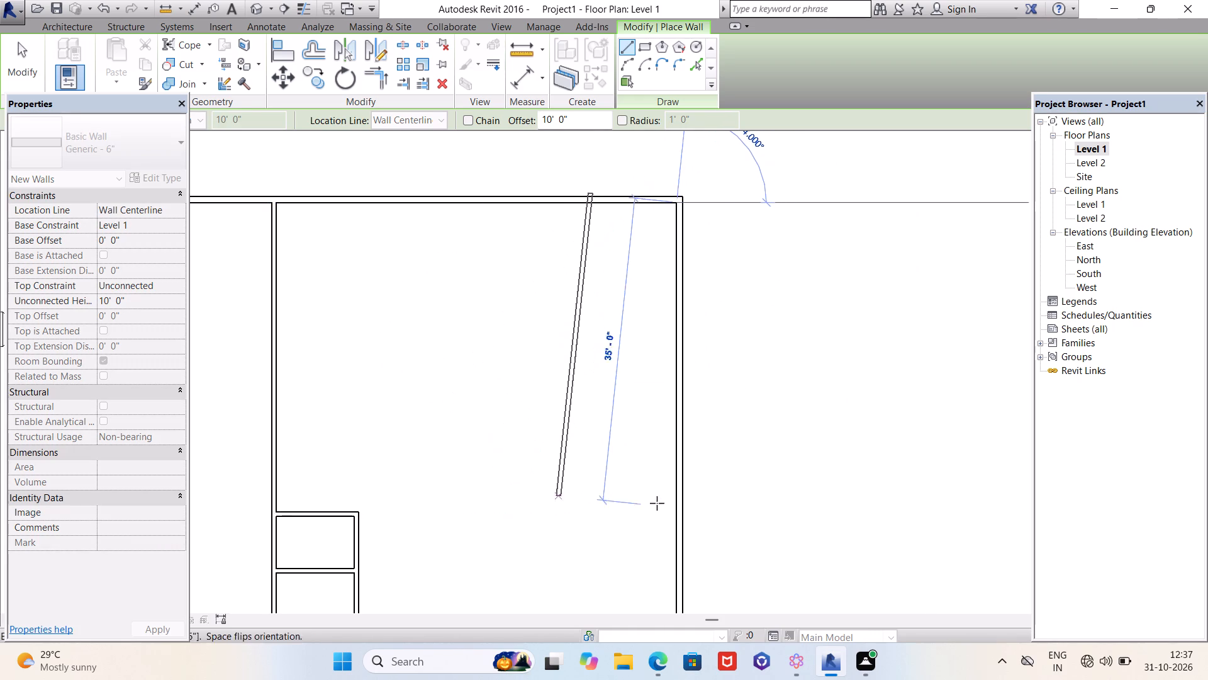
scroll(650, 450, down, 3)
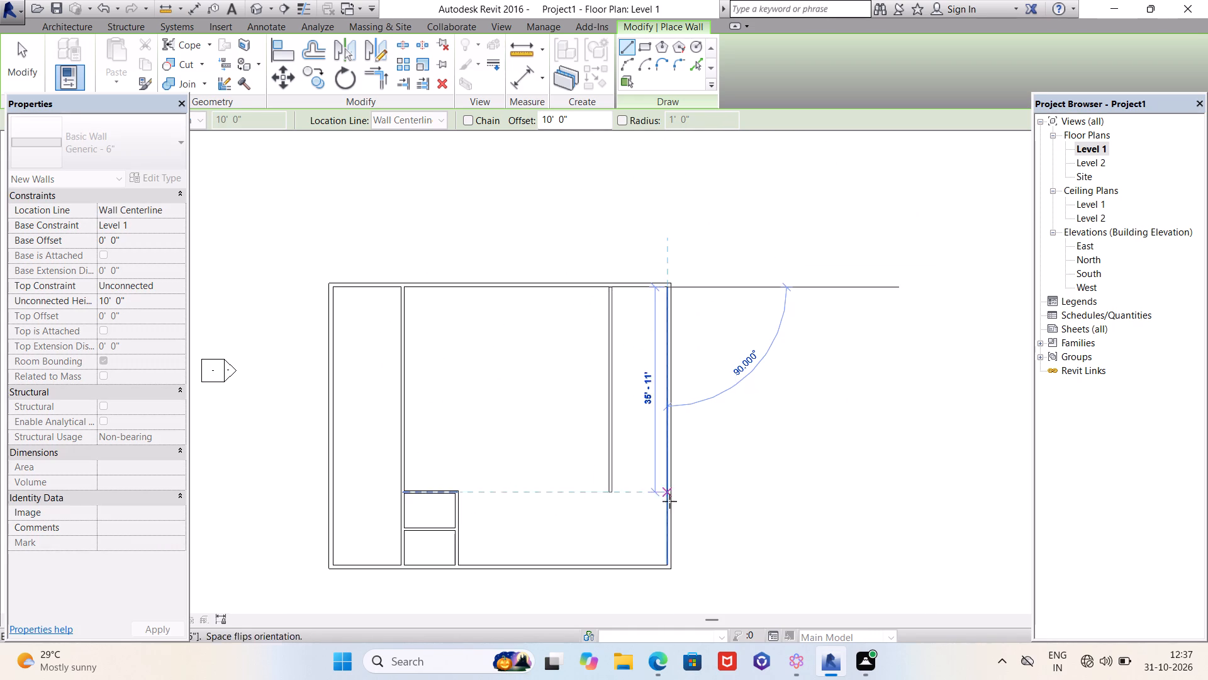
scroll(669, 561, up, 9)
click(664, 574)
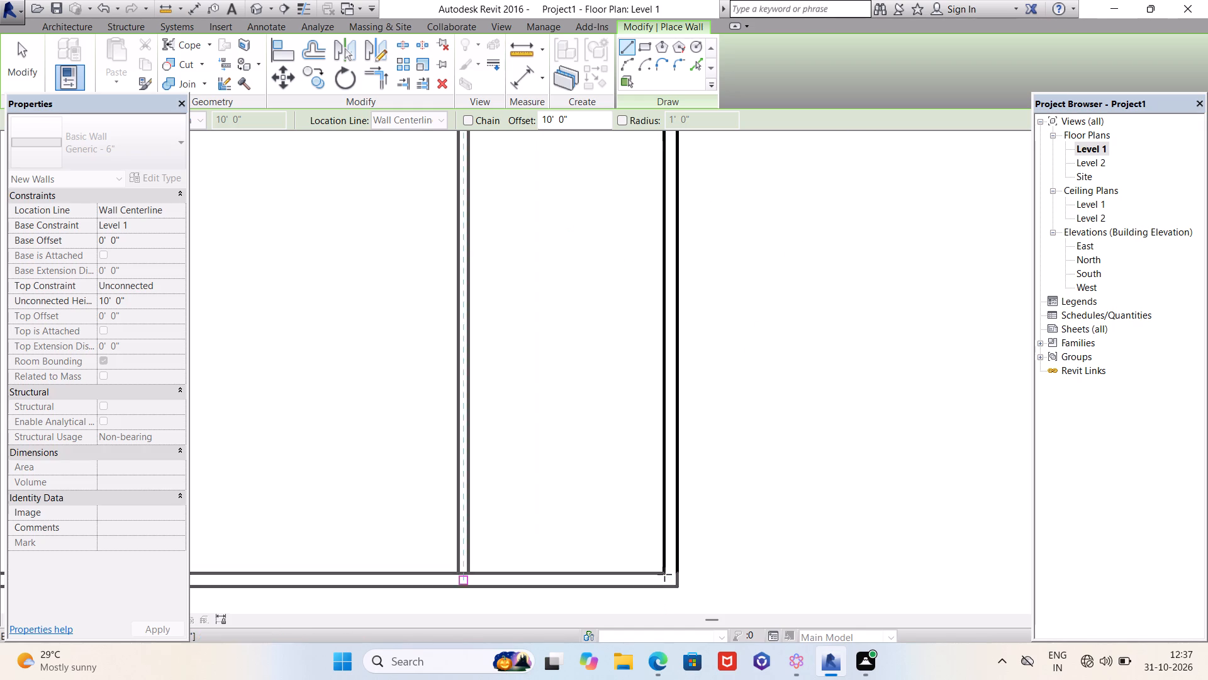
Check the new partition's position relative to the east enclosure wall.
scroll(710, 549, down, 2)
scroll(710, 549, up, 2)
scroll(710, 549, down, 11)
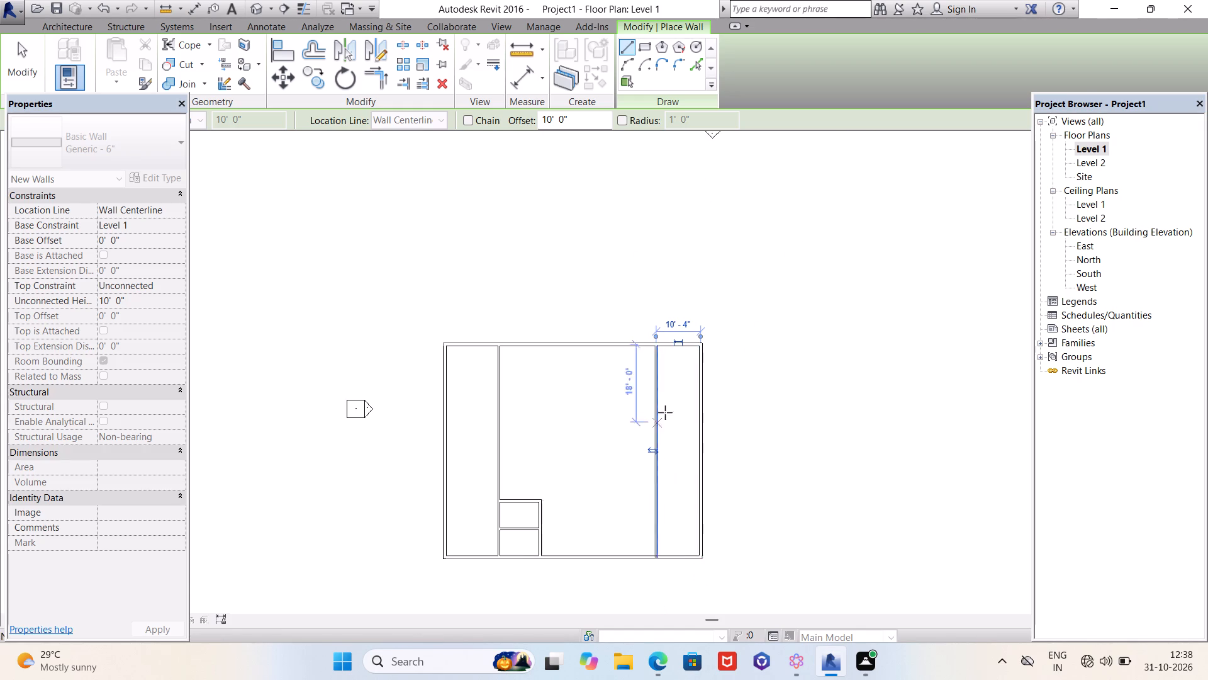
scroll(666, 394, up, 5)
scroll(556, 276, down, 3)
scroll(650, 305, up, 2)
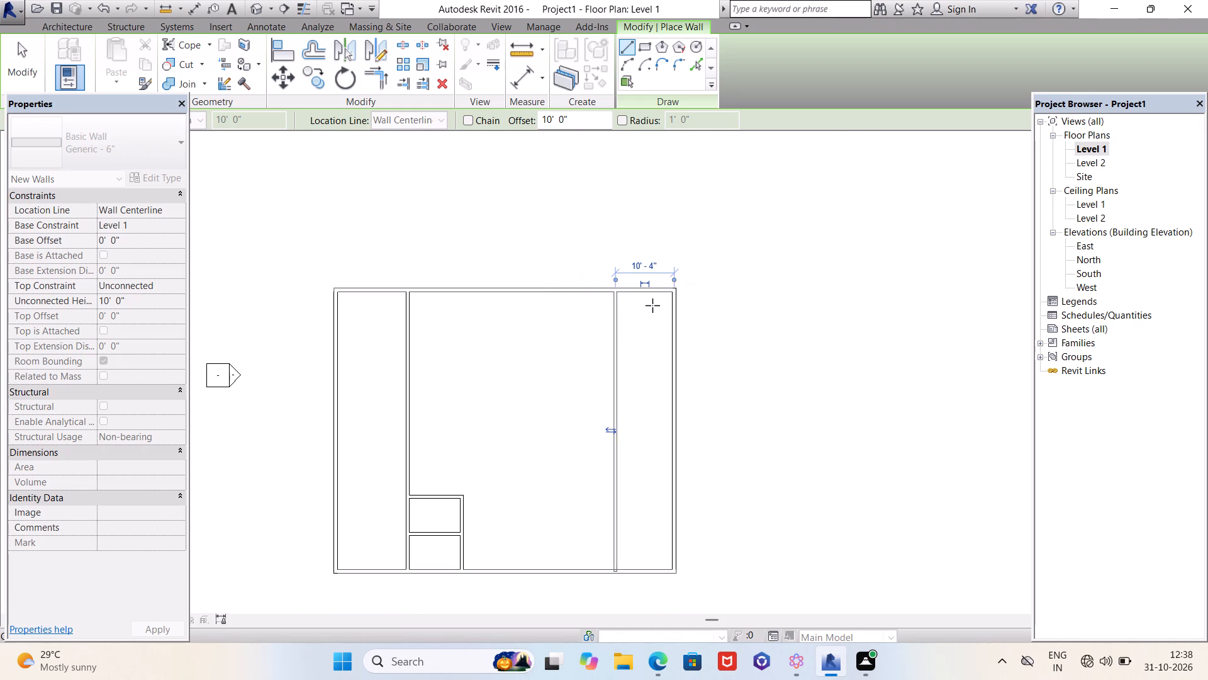
Examine the east strip and its partition within the whole enclosure plan.
scroll(652, 305, up, 2)
key(Escape)
scroll(647, 292, down, 3)
scroll(599, 399, down, 5)
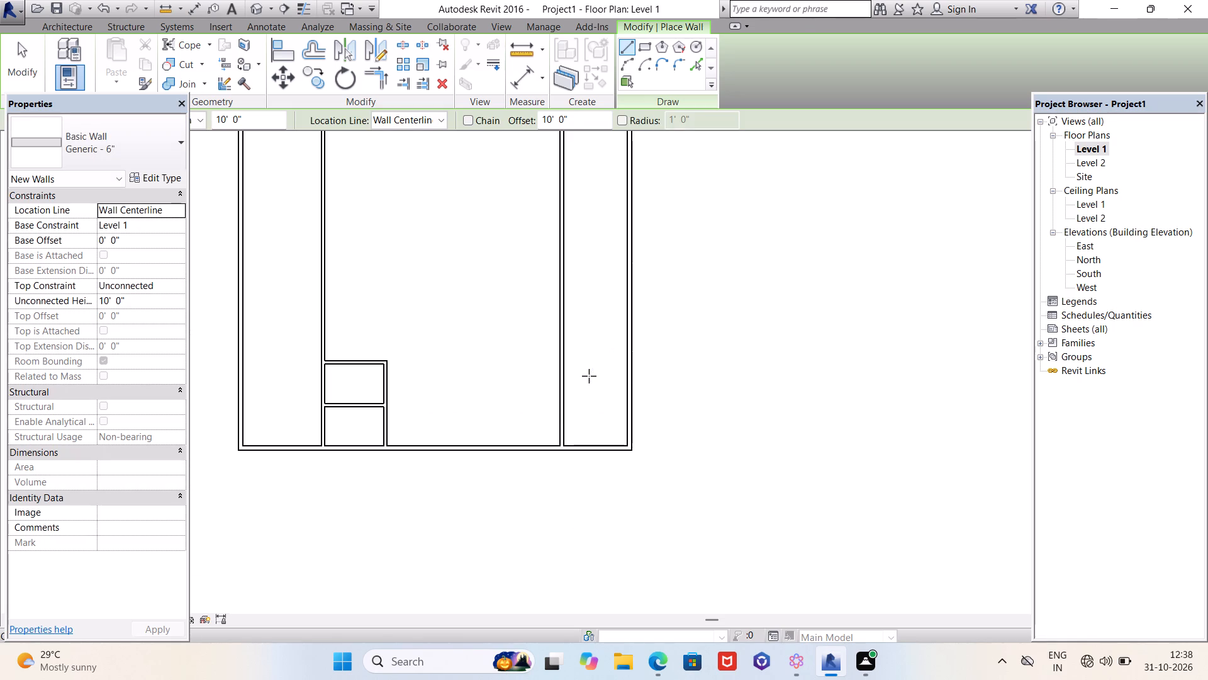
scroll(589, 395, down, 5)
scroll(592, 325, up, 4)
scroll(572, 231, up, 4)
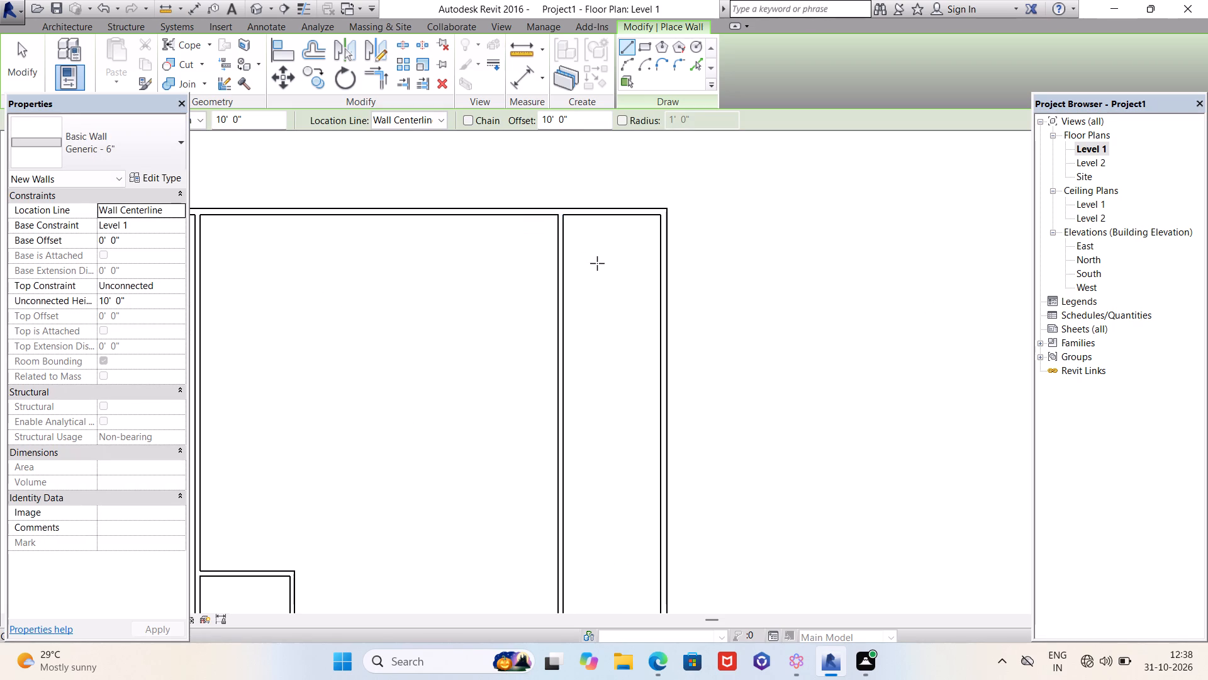
scroll(597, 263, down, 4)
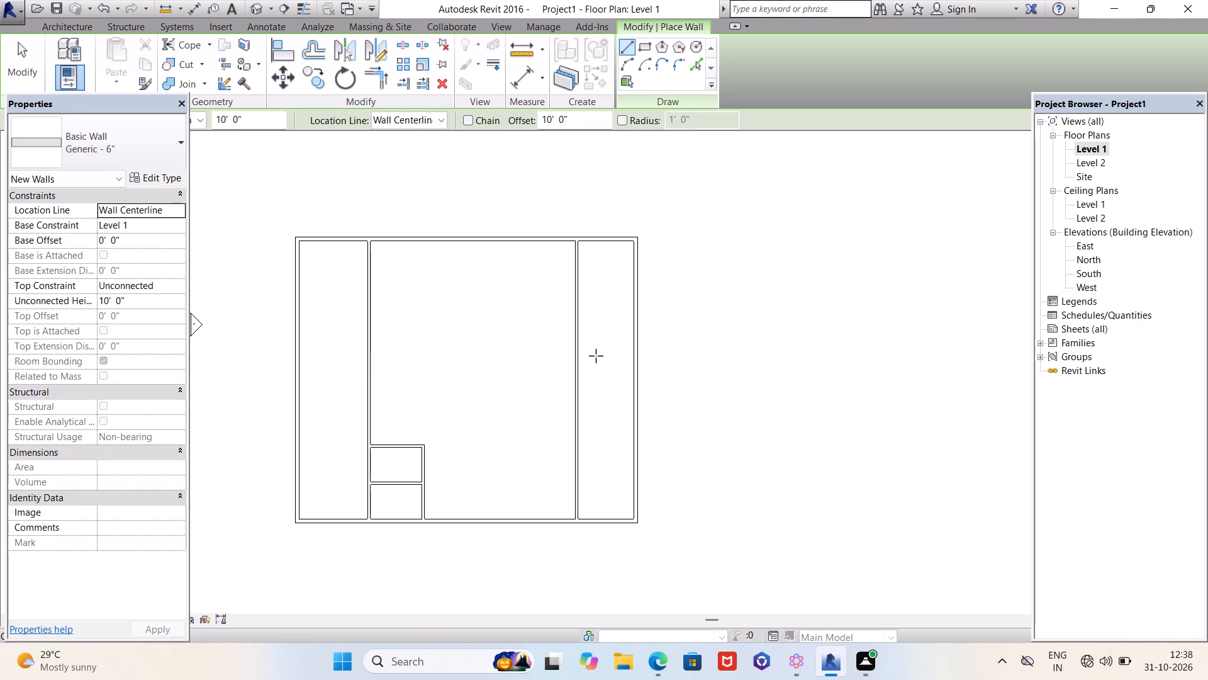
scroll(596, 356, down, 1)
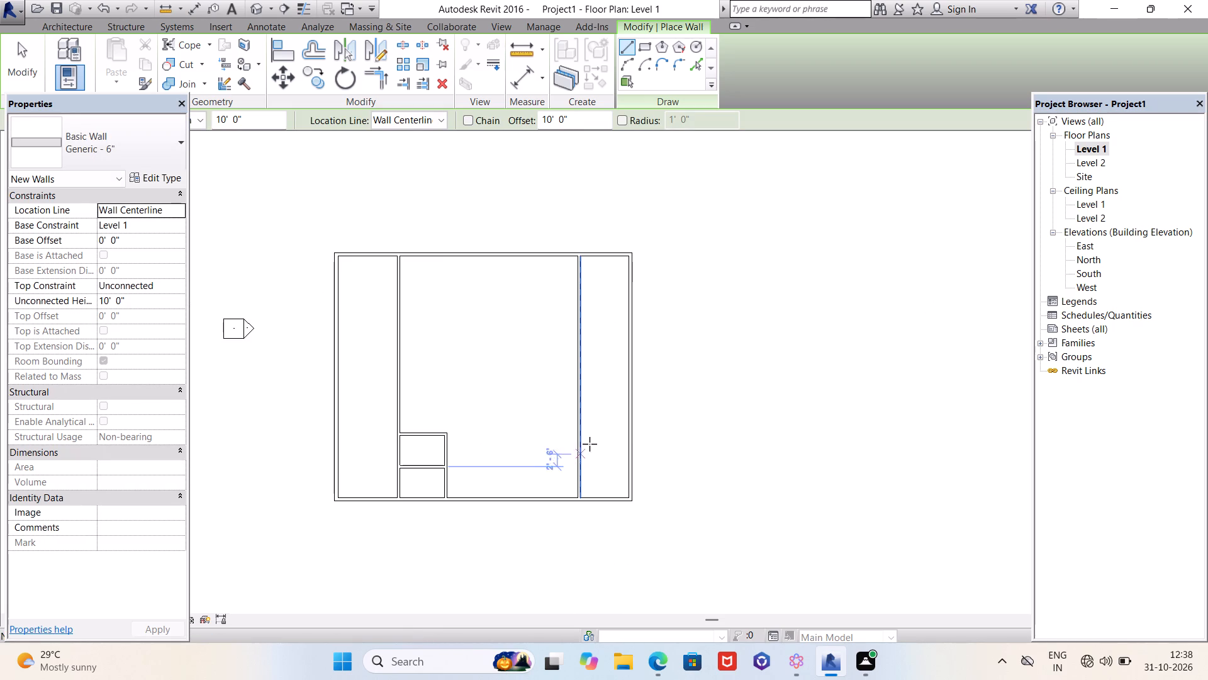
scroll(596, 457, up, 4)
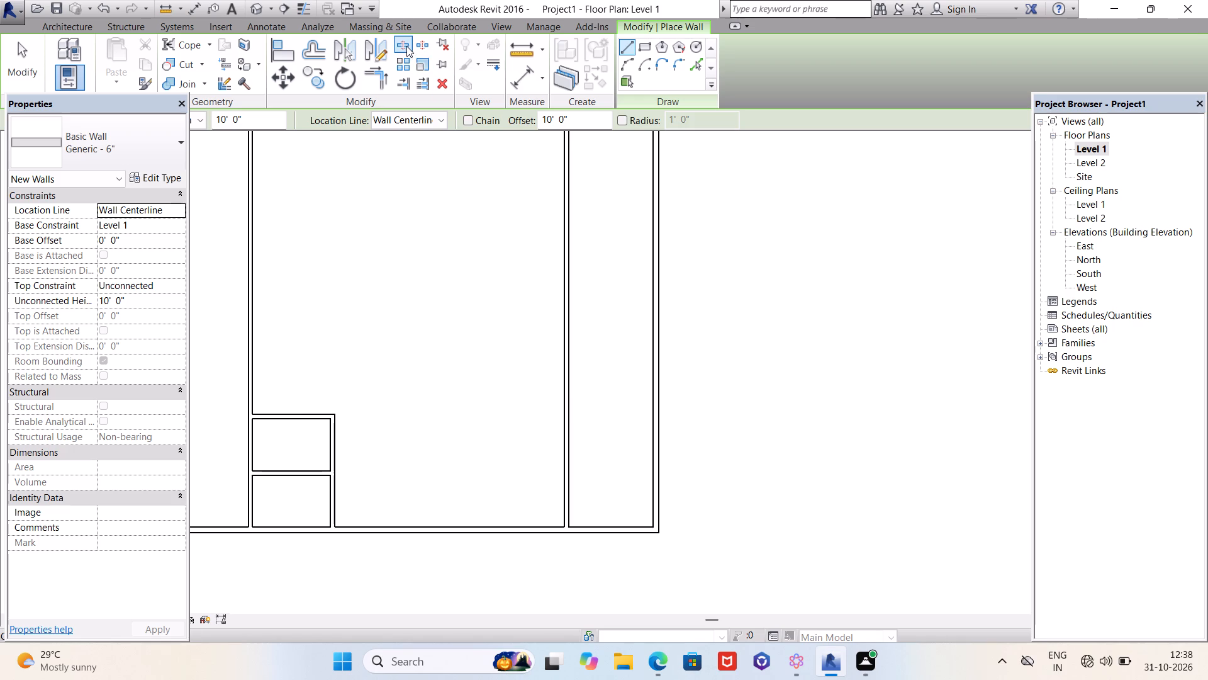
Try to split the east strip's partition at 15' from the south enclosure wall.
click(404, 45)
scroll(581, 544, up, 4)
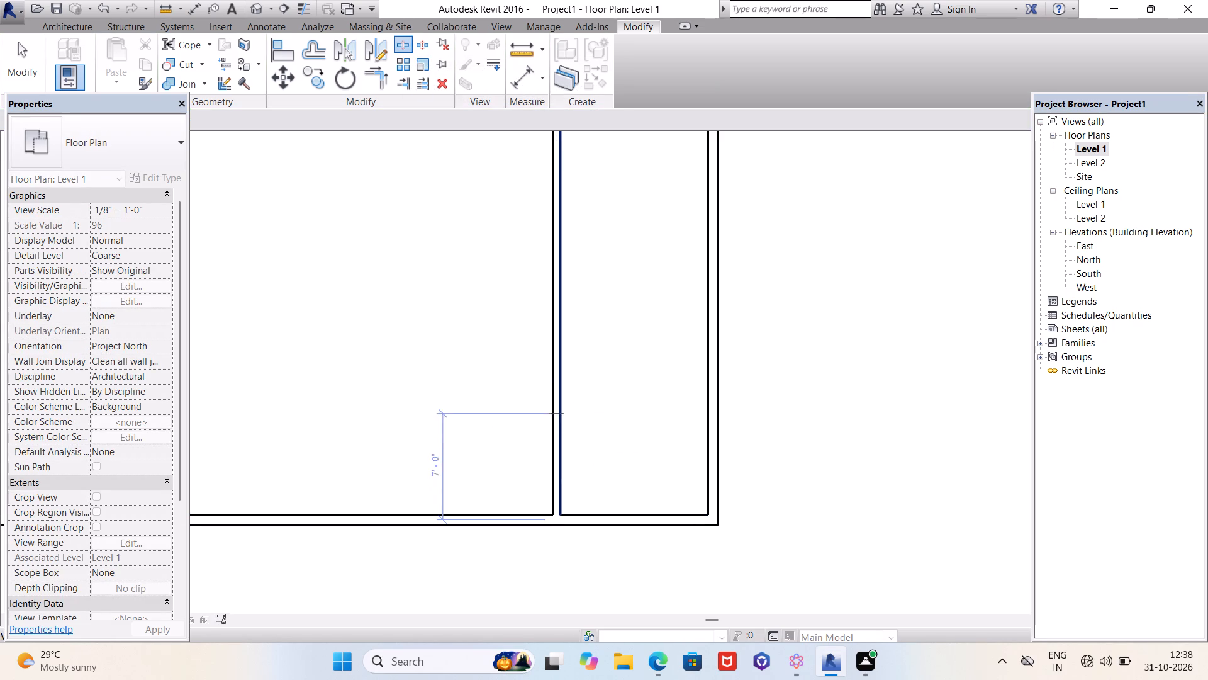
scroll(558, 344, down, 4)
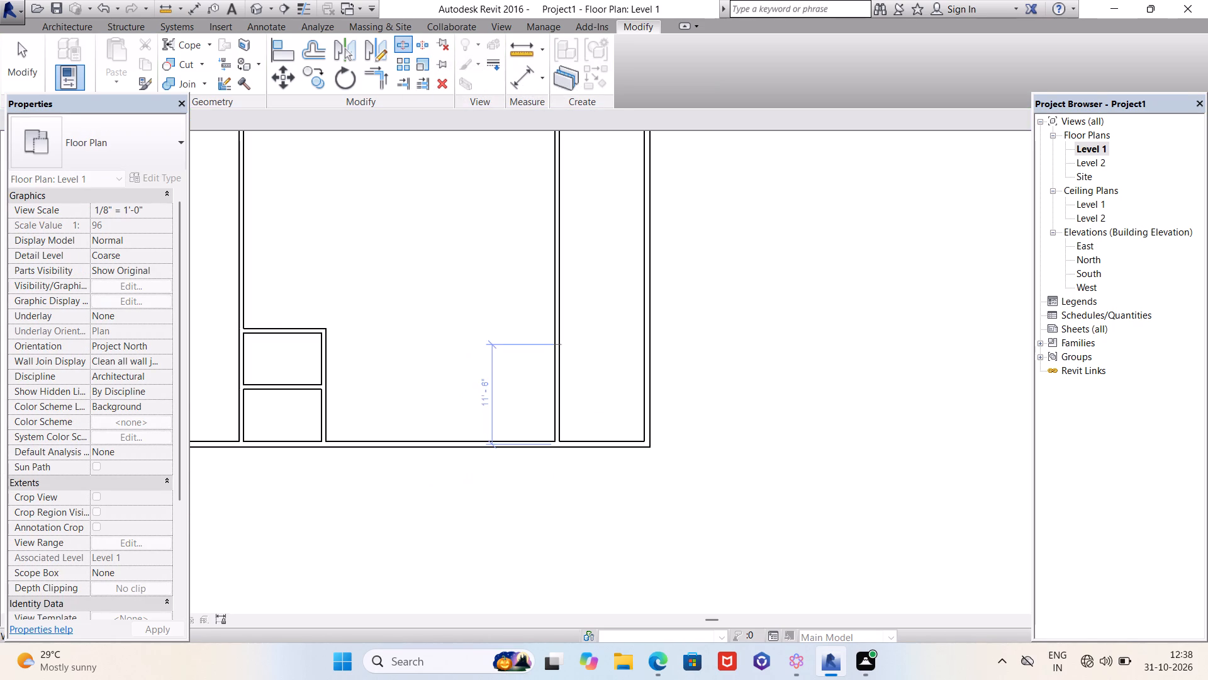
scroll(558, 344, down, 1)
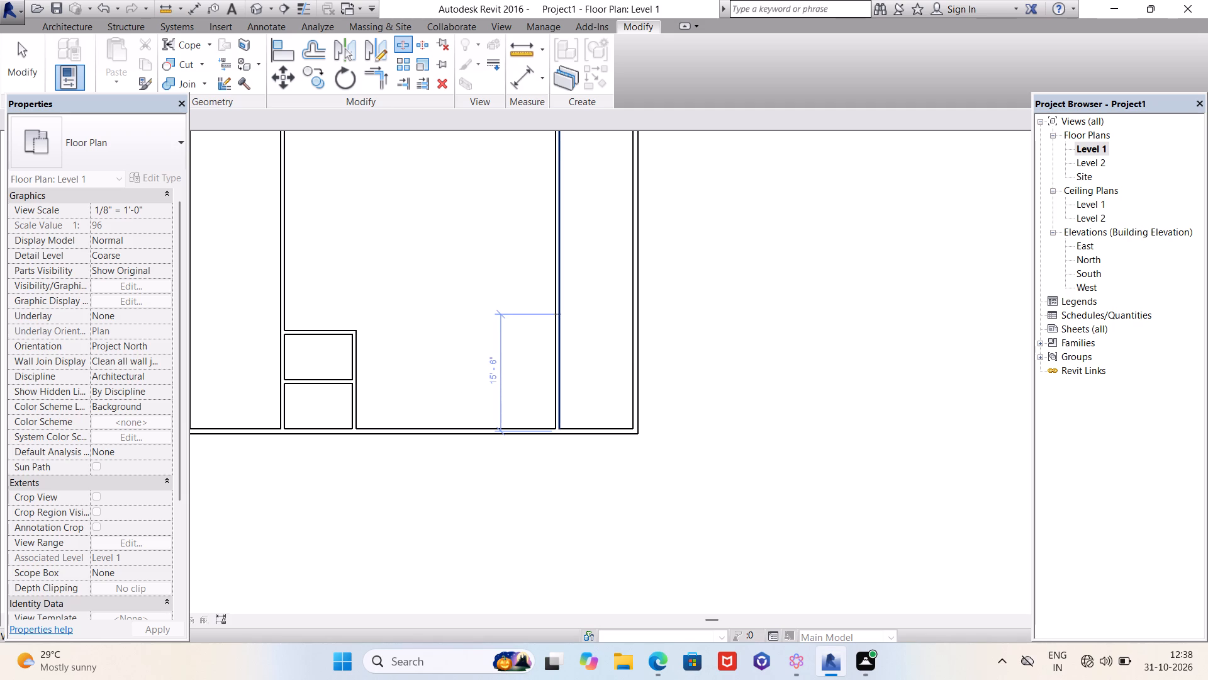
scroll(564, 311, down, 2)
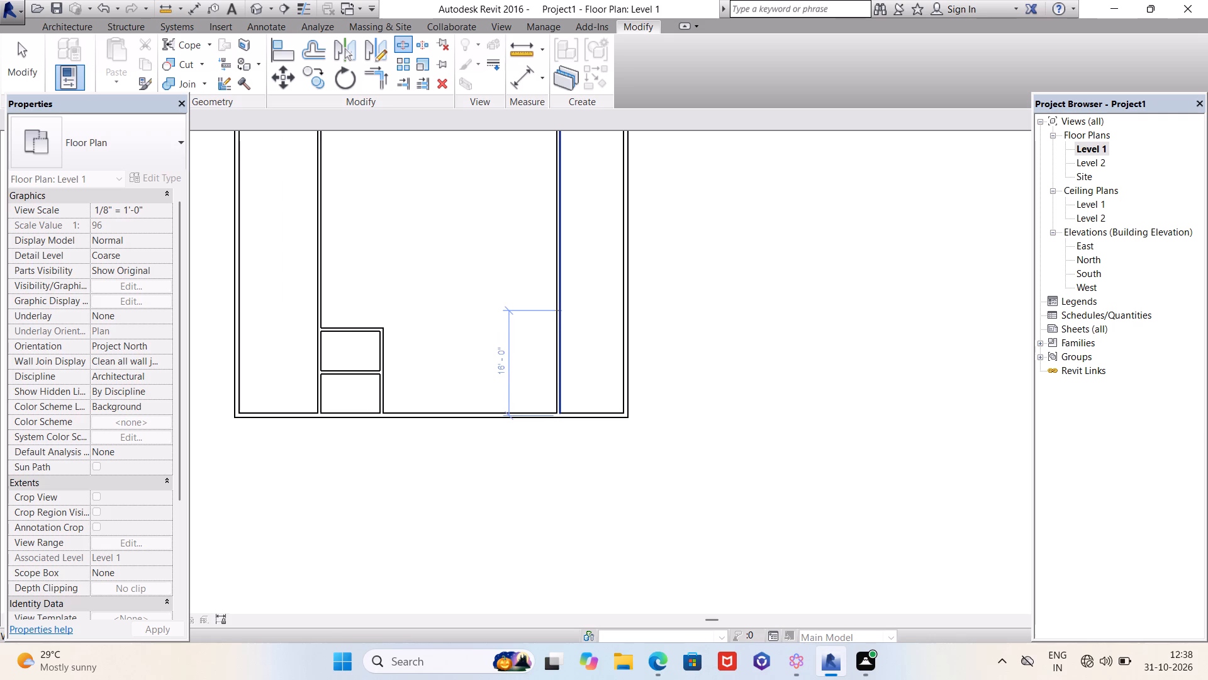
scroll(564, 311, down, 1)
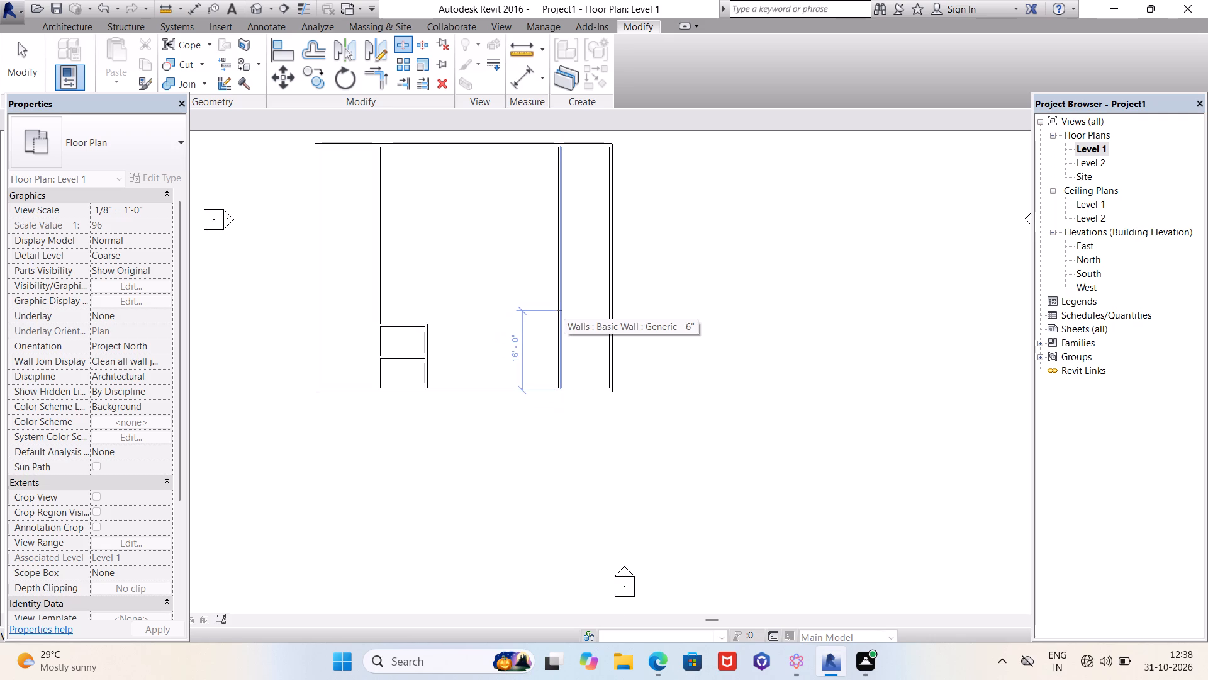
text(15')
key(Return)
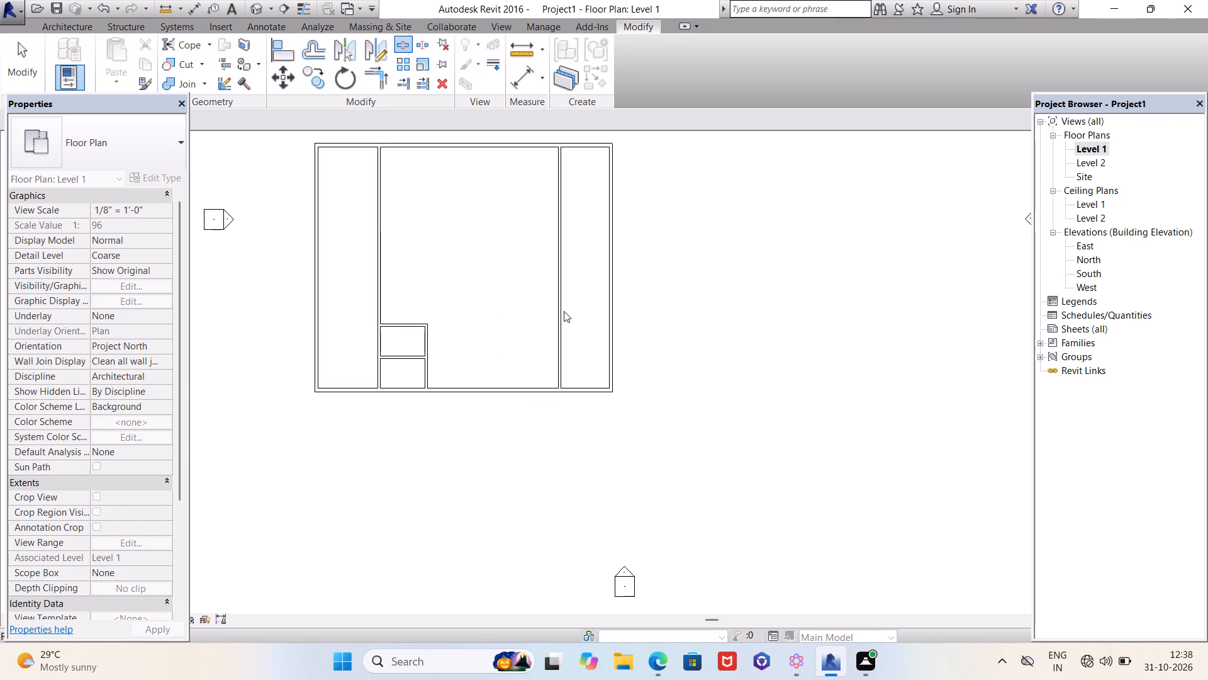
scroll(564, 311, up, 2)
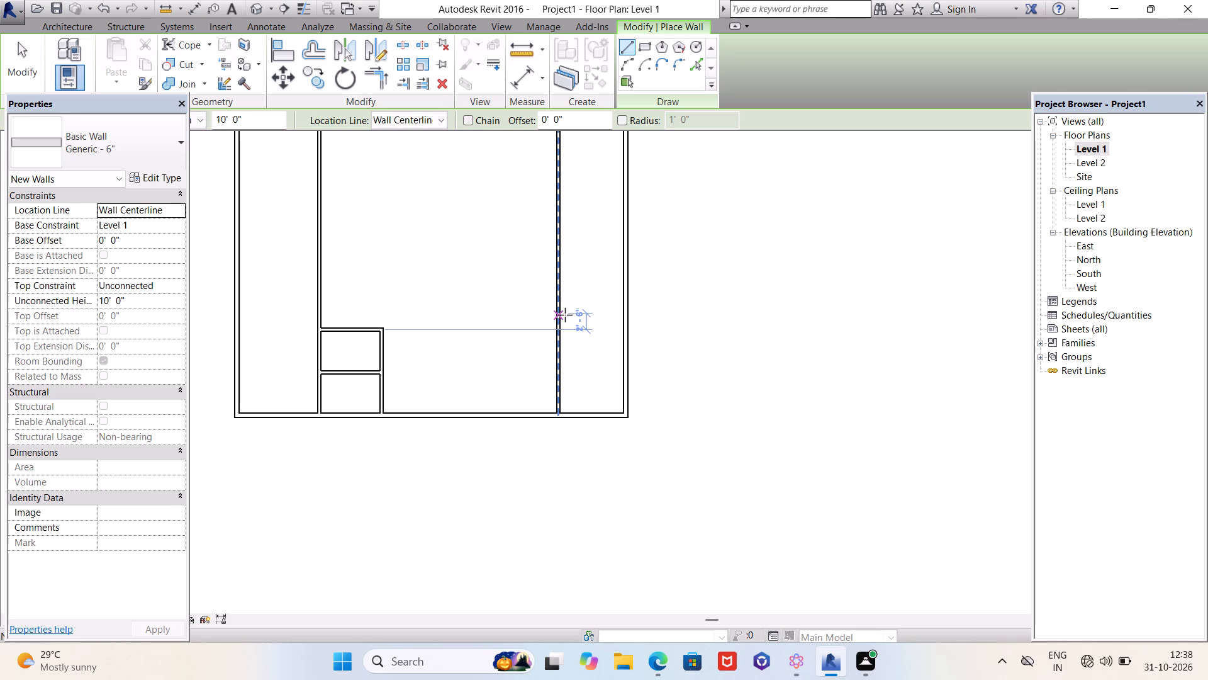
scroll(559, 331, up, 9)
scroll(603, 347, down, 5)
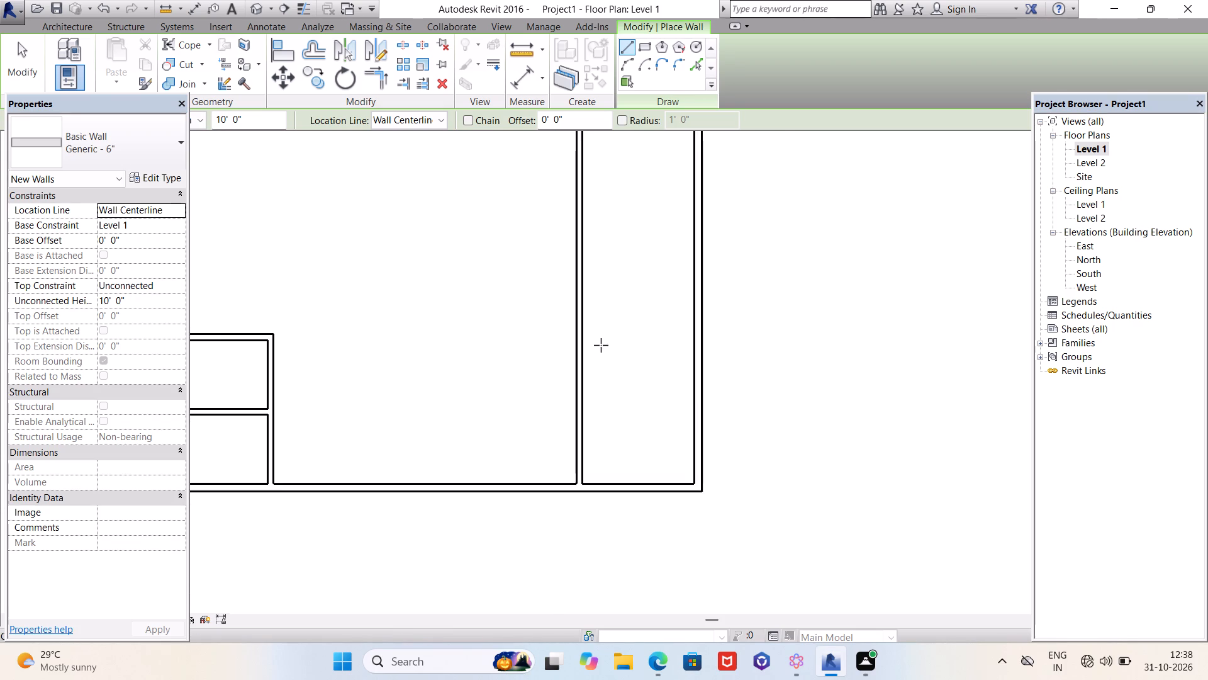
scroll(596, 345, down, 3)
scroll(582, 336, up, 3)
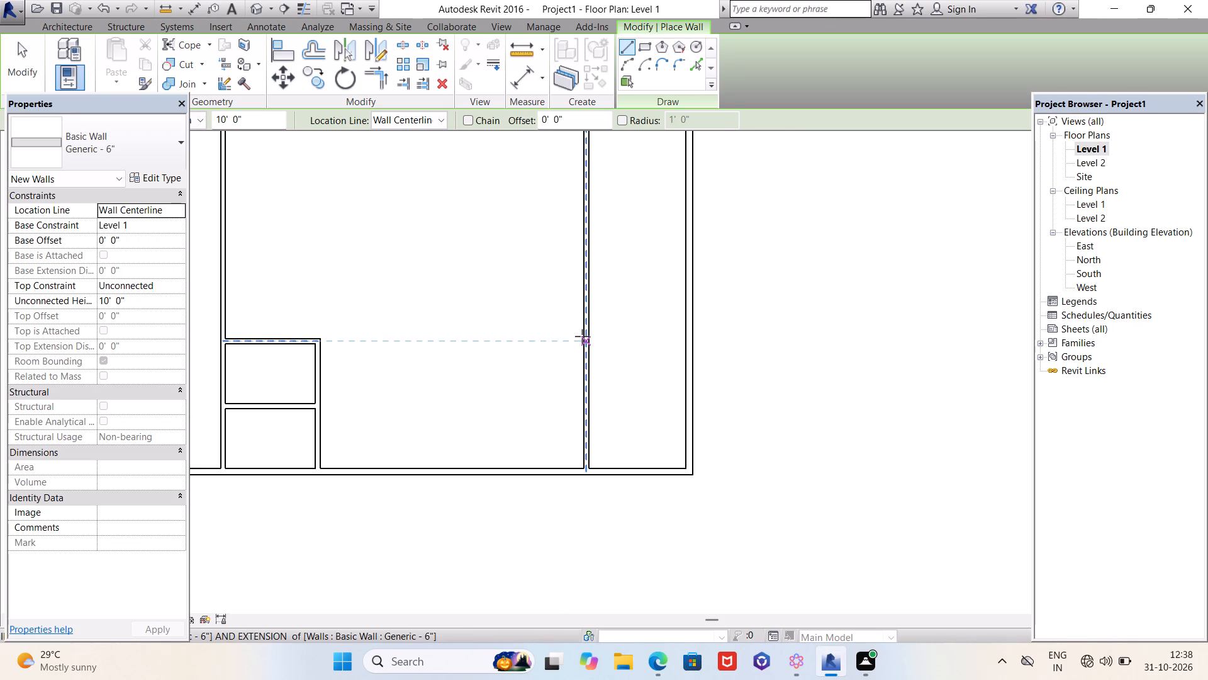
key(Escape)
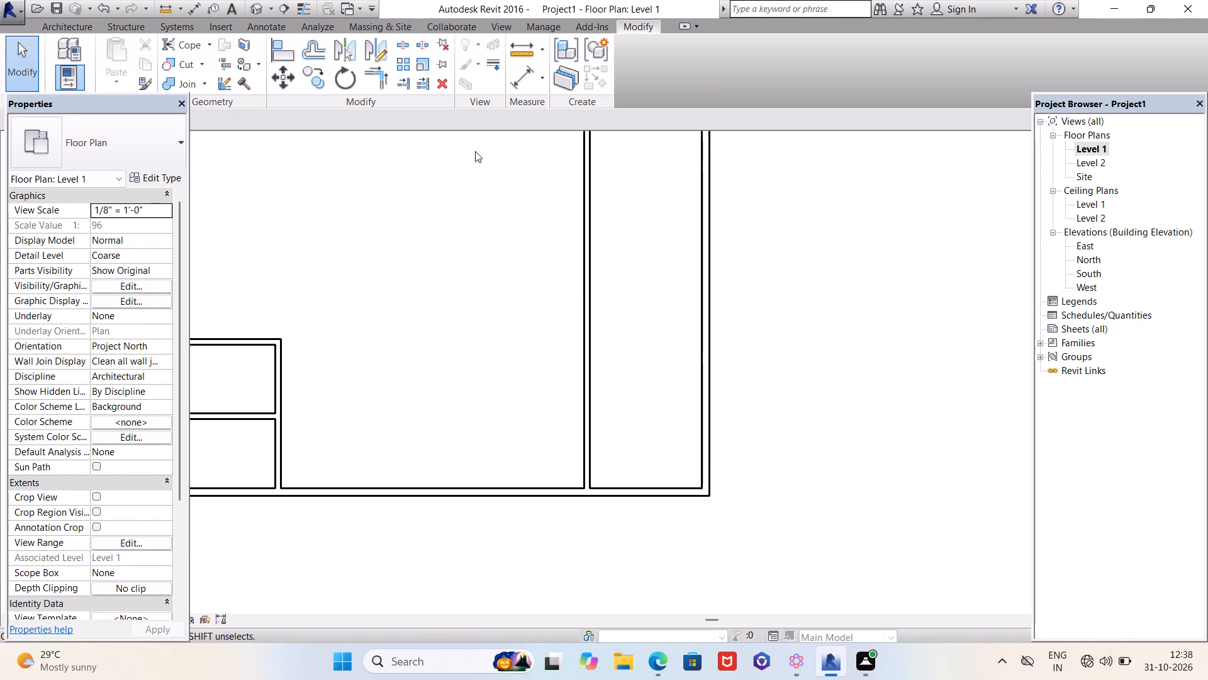
Split the east strip's partition 15' north of the south enclosure wall.
click(405, 43)
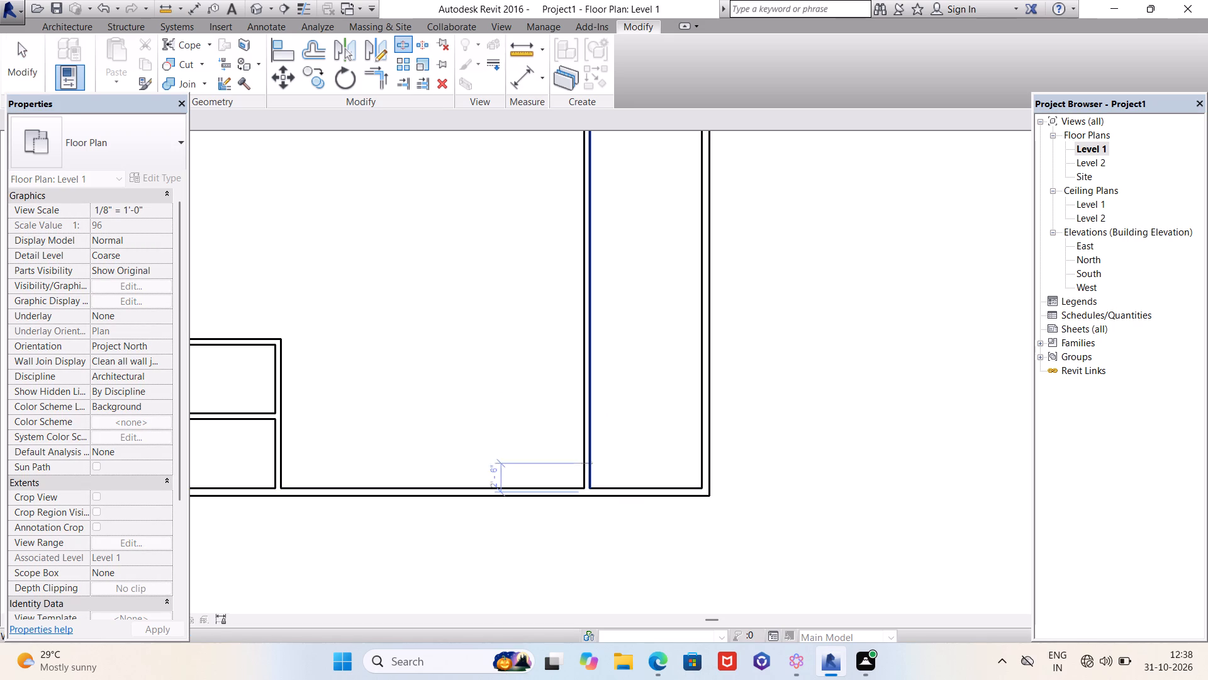
click(585, 319)
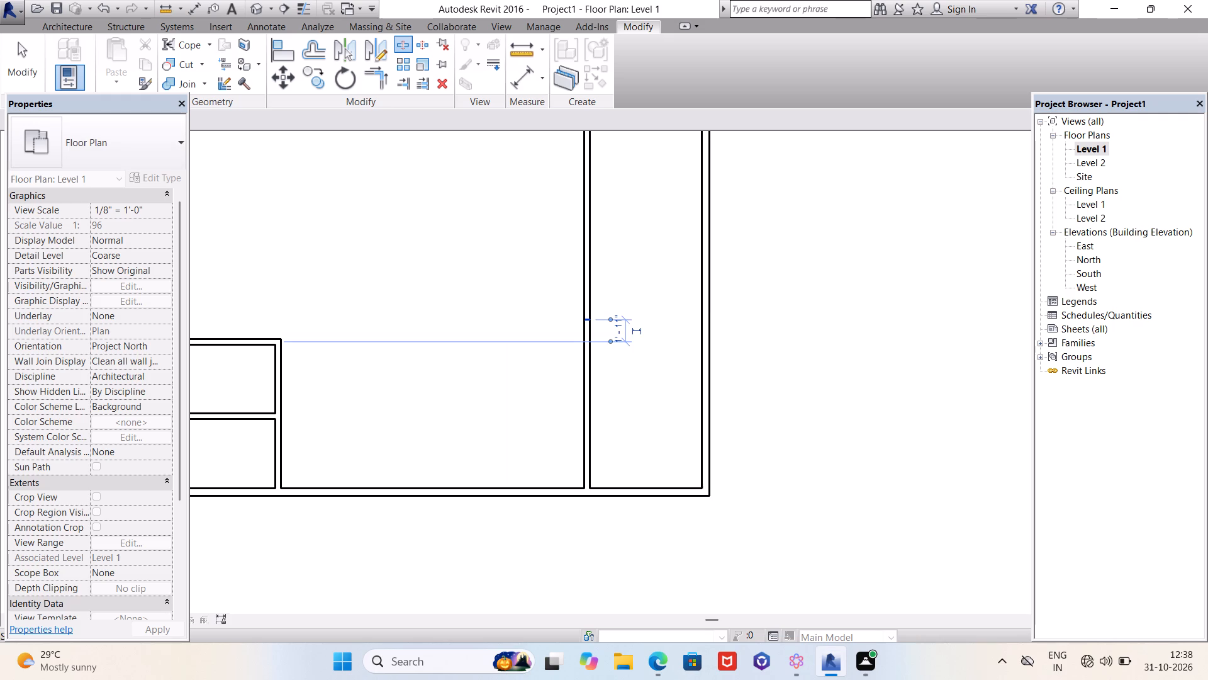
scroll(591, 323, up, 4)
scroll(591, 323, down, 1)
scroll(591, 323, up, 6)
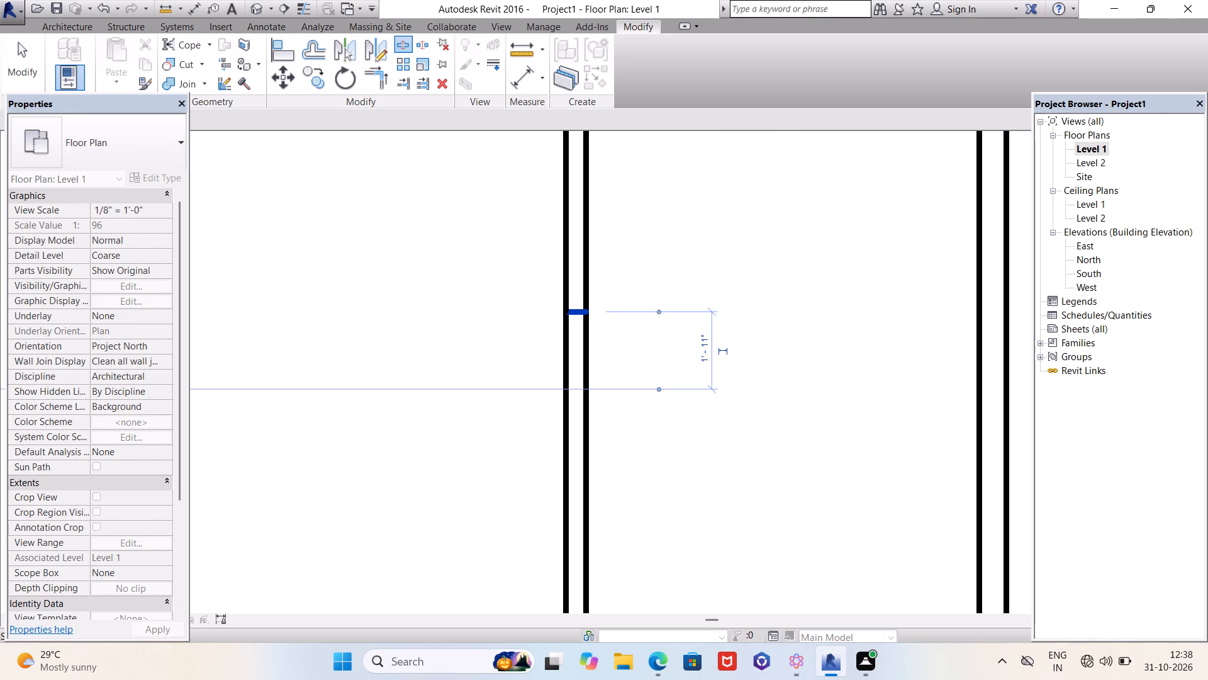
key(Escape)
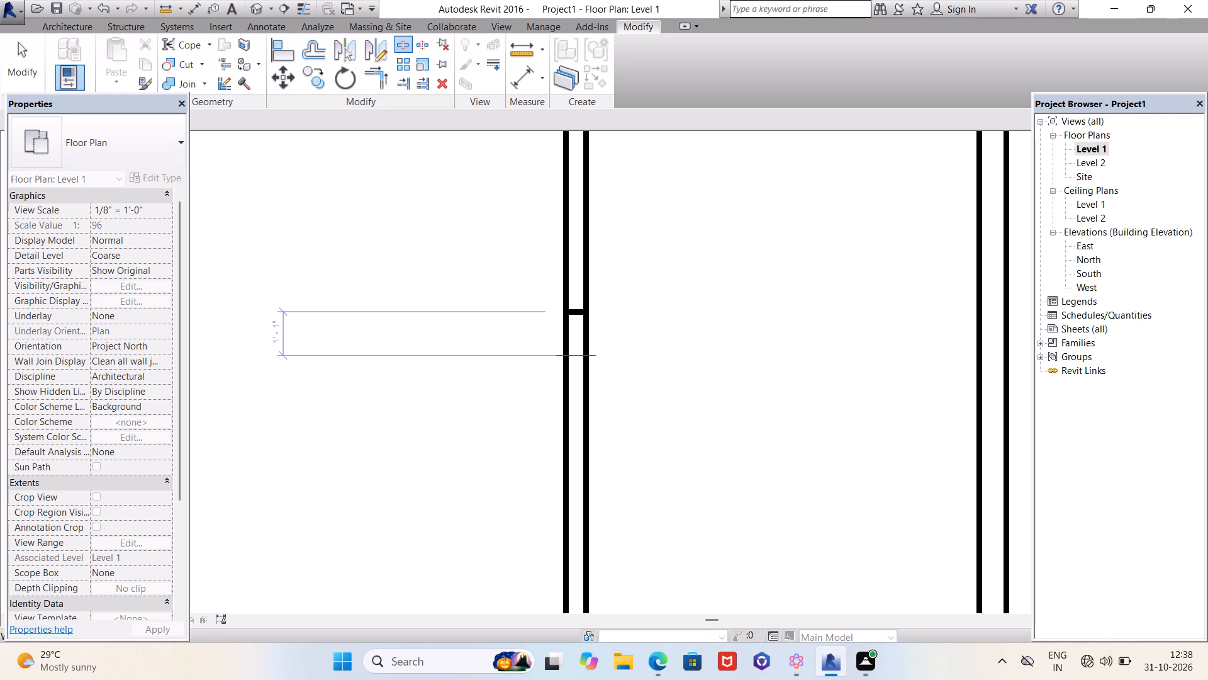
key(Escape)
Delete the southern segment of the split east partition.
click(584, 359)
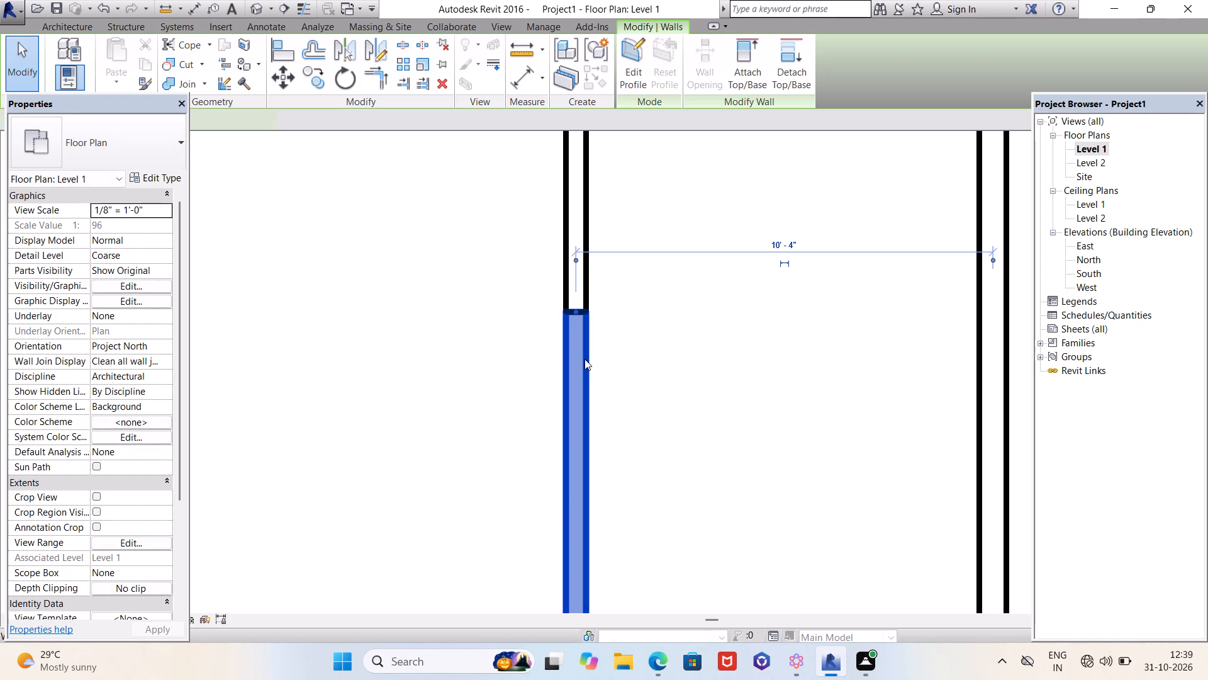
key(Delete)
scroll(673, 295, down, 5)
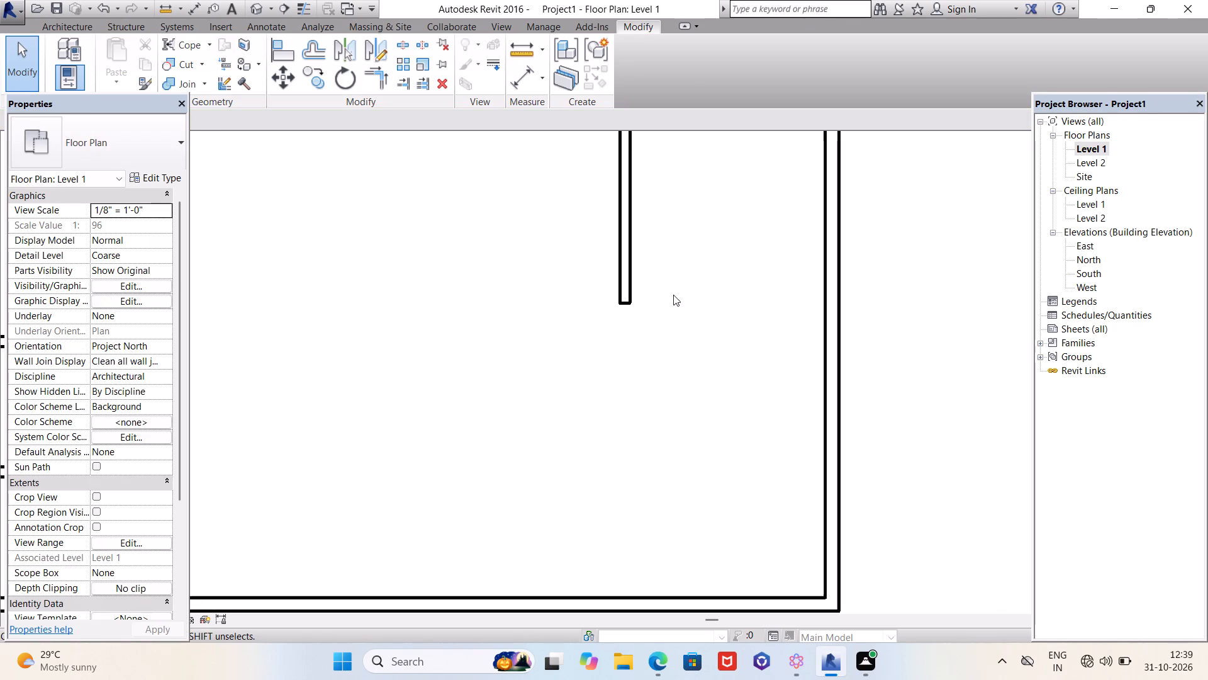
scroll(676, 307, down, 4)
scroll(710, 407, down, 5)
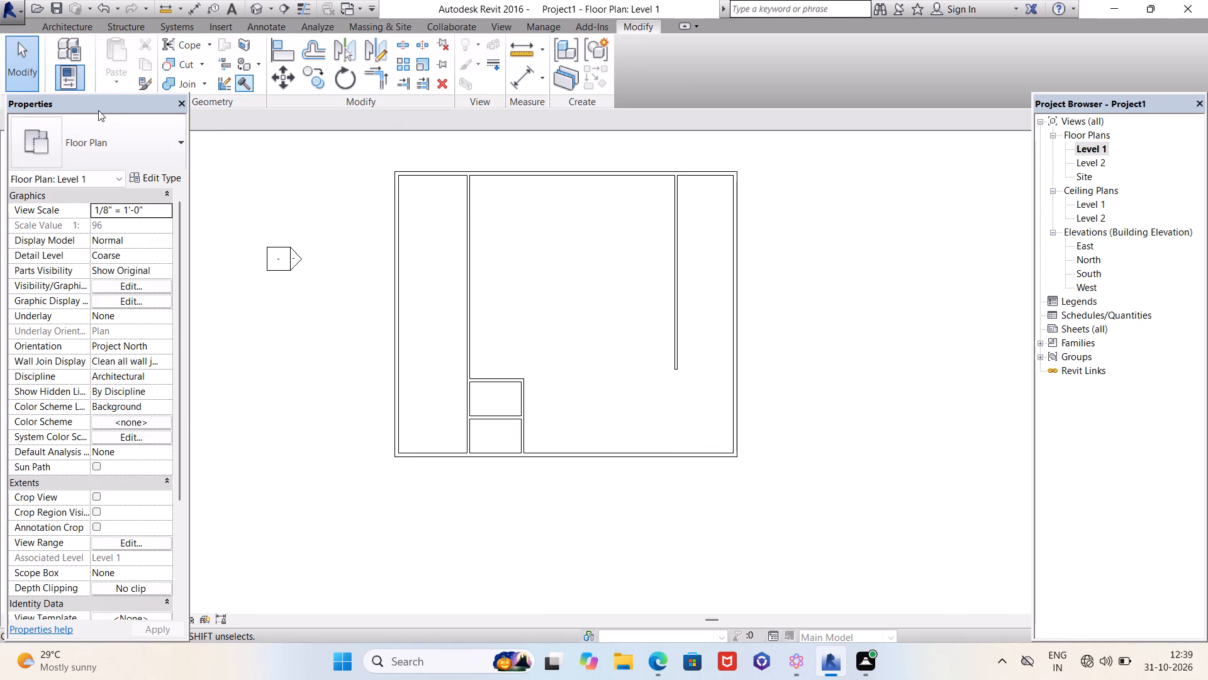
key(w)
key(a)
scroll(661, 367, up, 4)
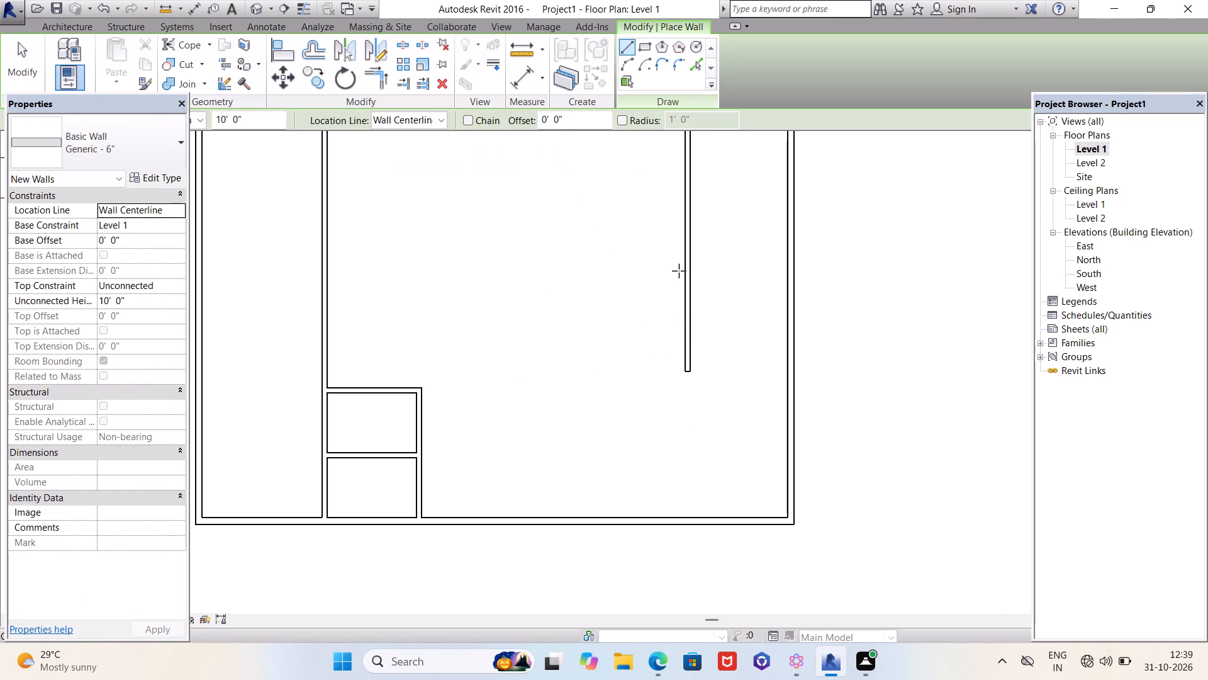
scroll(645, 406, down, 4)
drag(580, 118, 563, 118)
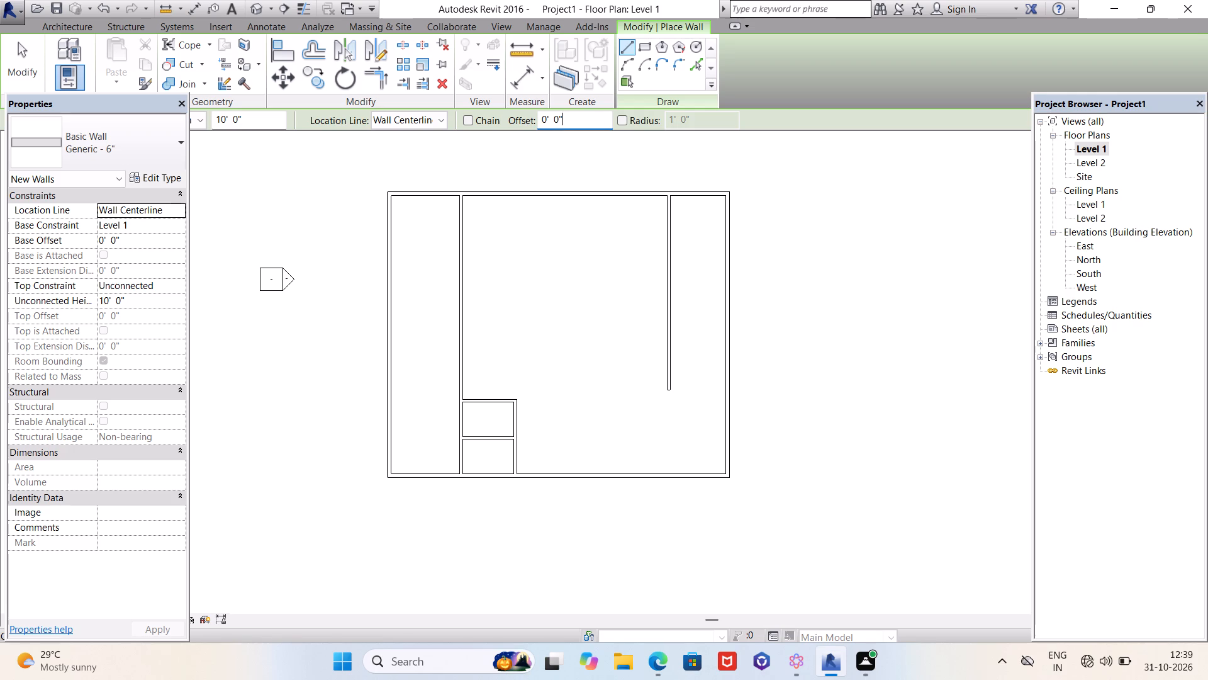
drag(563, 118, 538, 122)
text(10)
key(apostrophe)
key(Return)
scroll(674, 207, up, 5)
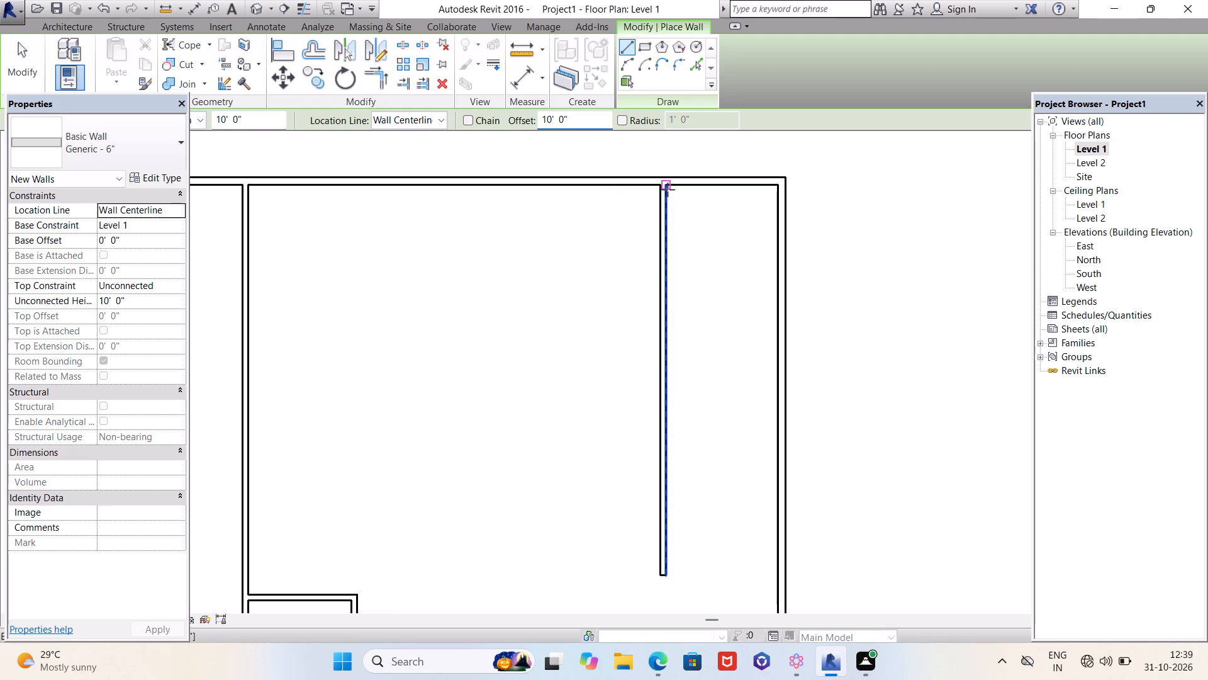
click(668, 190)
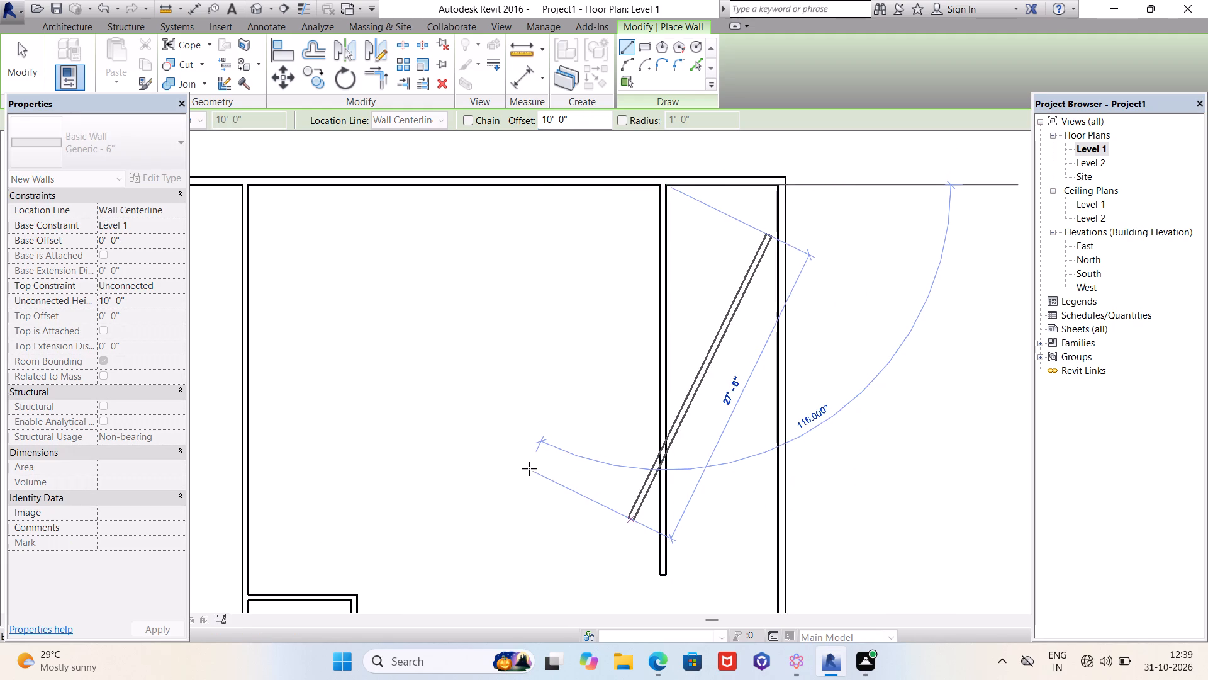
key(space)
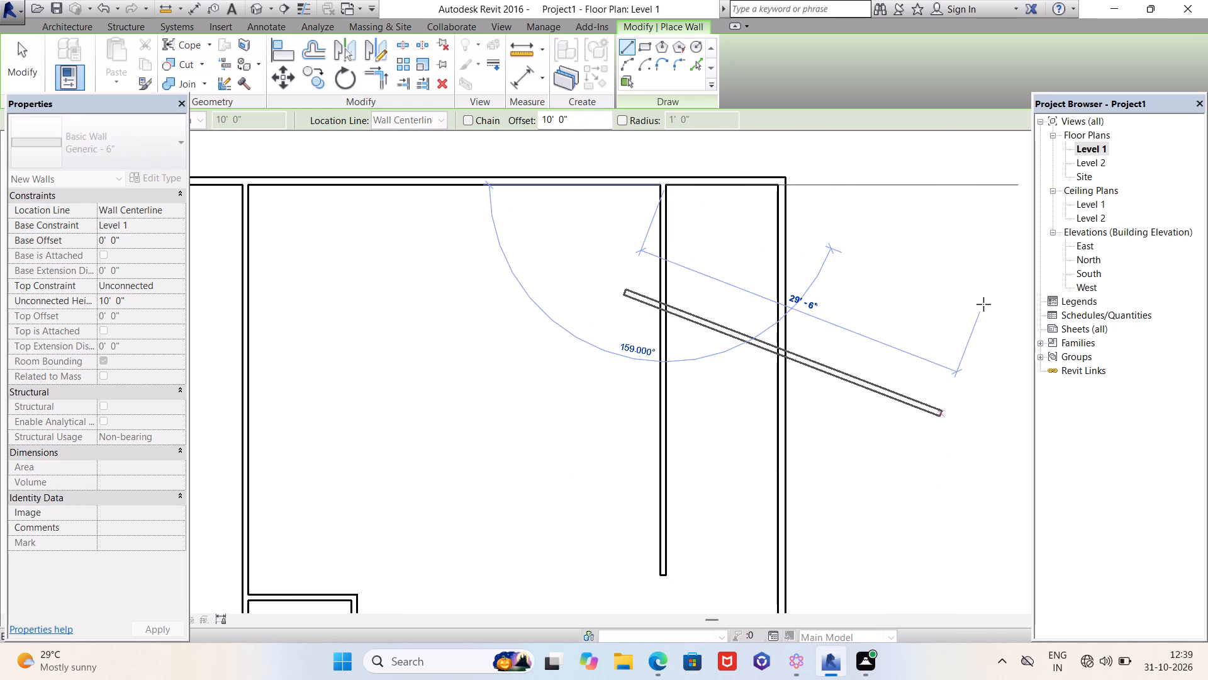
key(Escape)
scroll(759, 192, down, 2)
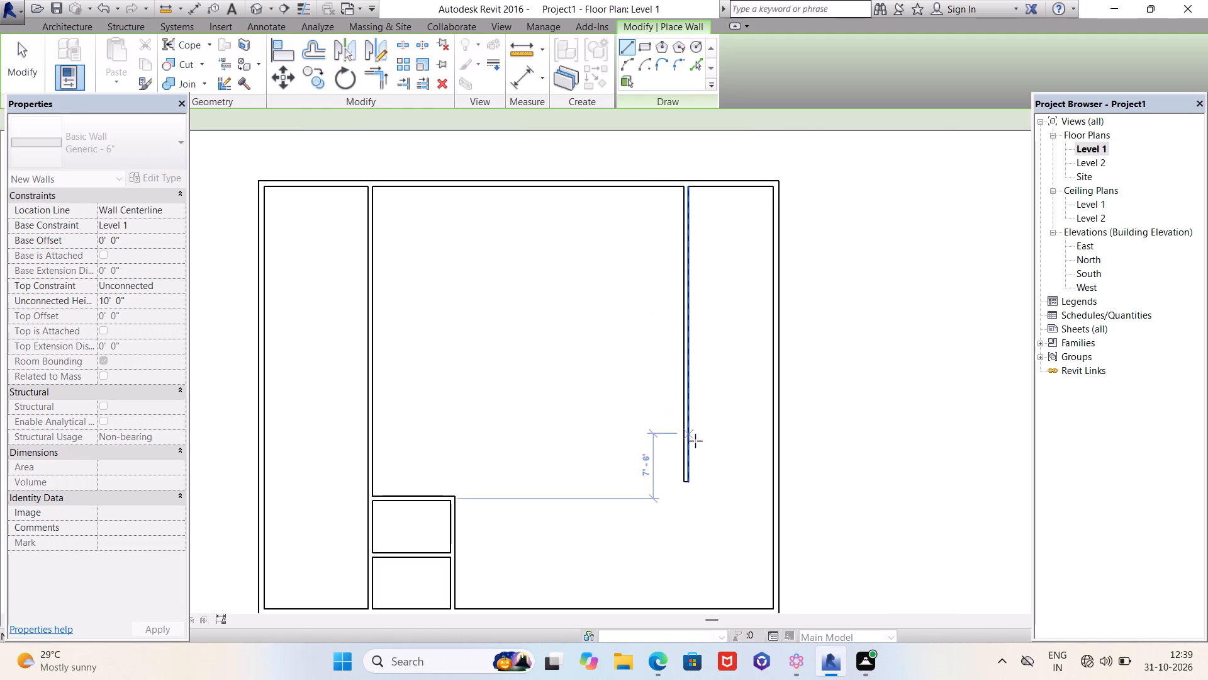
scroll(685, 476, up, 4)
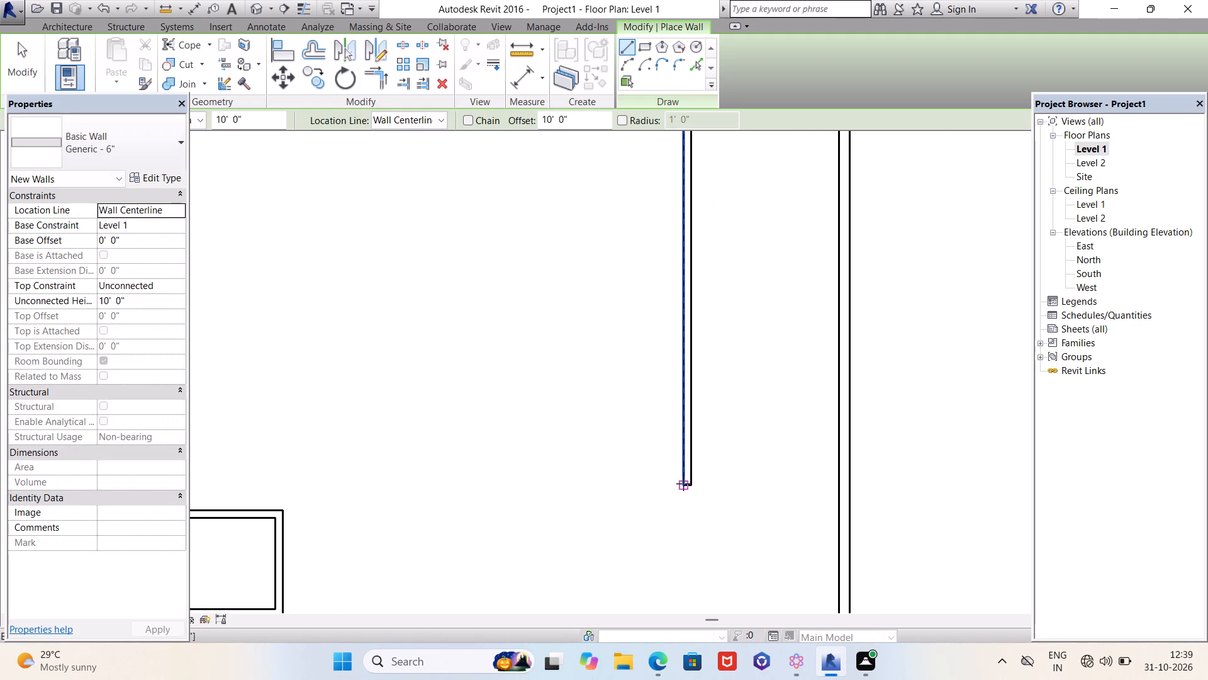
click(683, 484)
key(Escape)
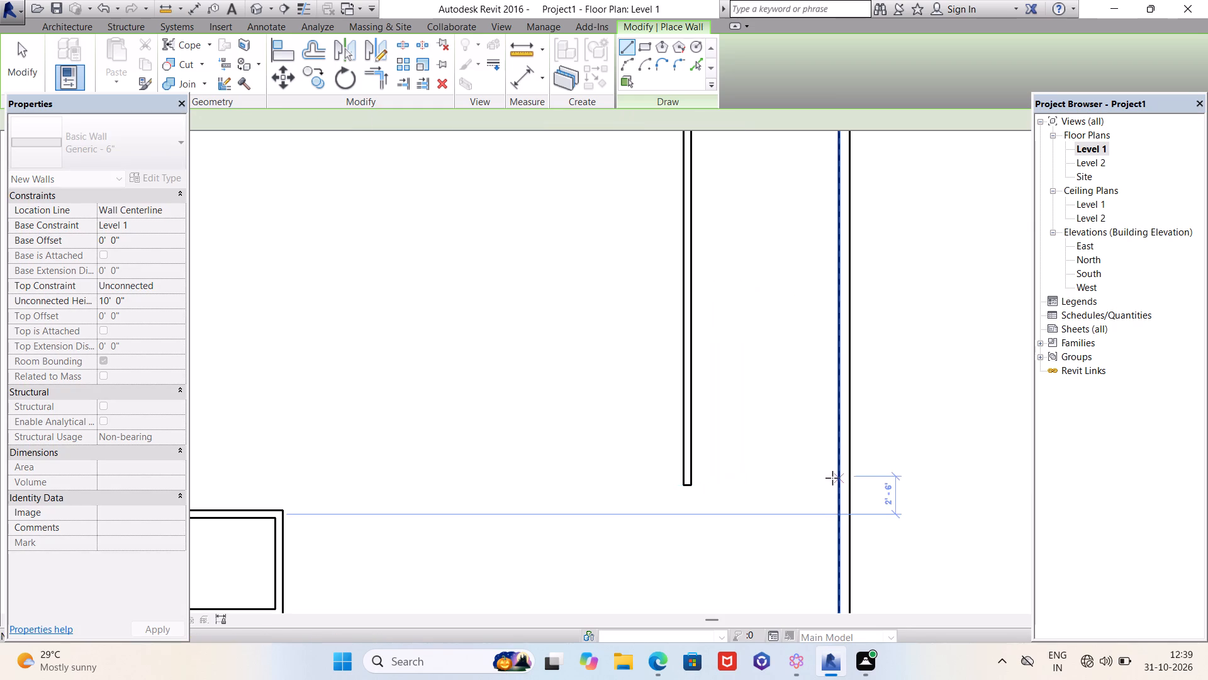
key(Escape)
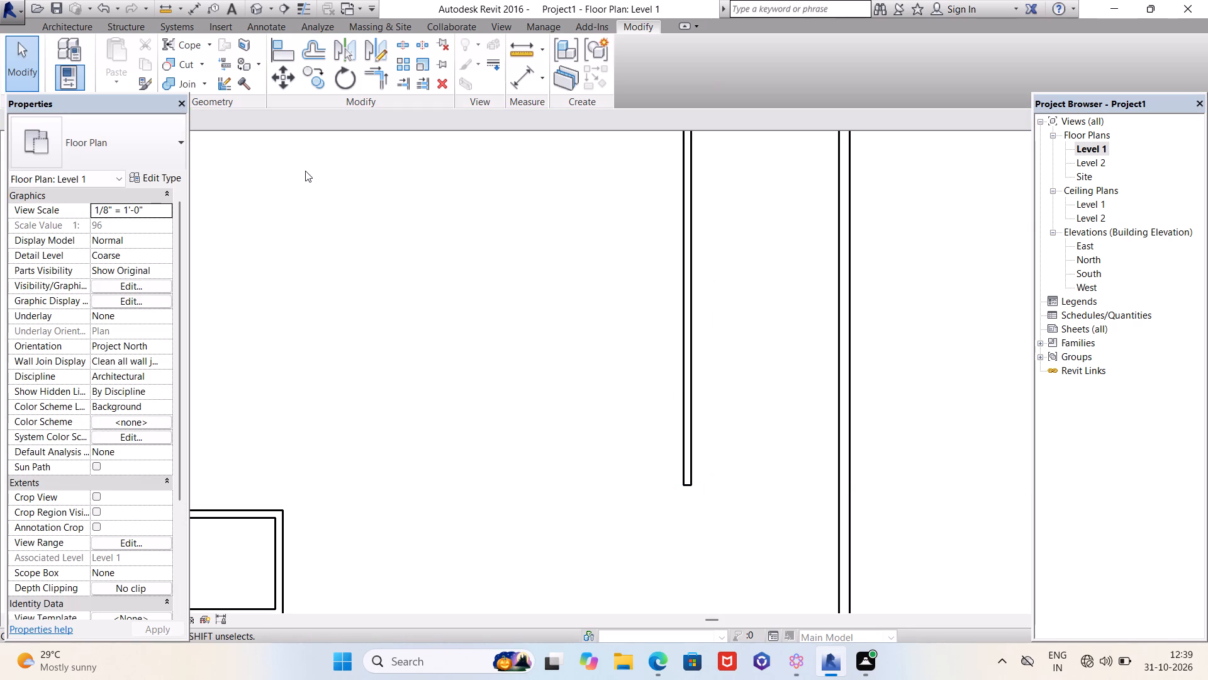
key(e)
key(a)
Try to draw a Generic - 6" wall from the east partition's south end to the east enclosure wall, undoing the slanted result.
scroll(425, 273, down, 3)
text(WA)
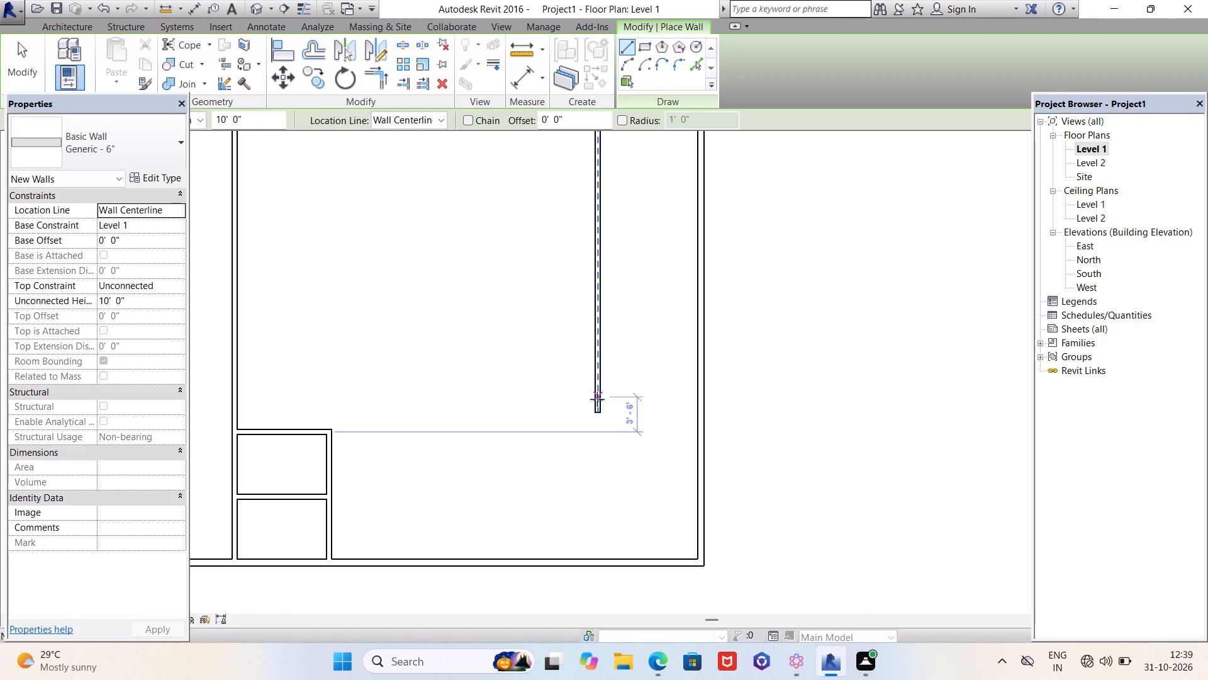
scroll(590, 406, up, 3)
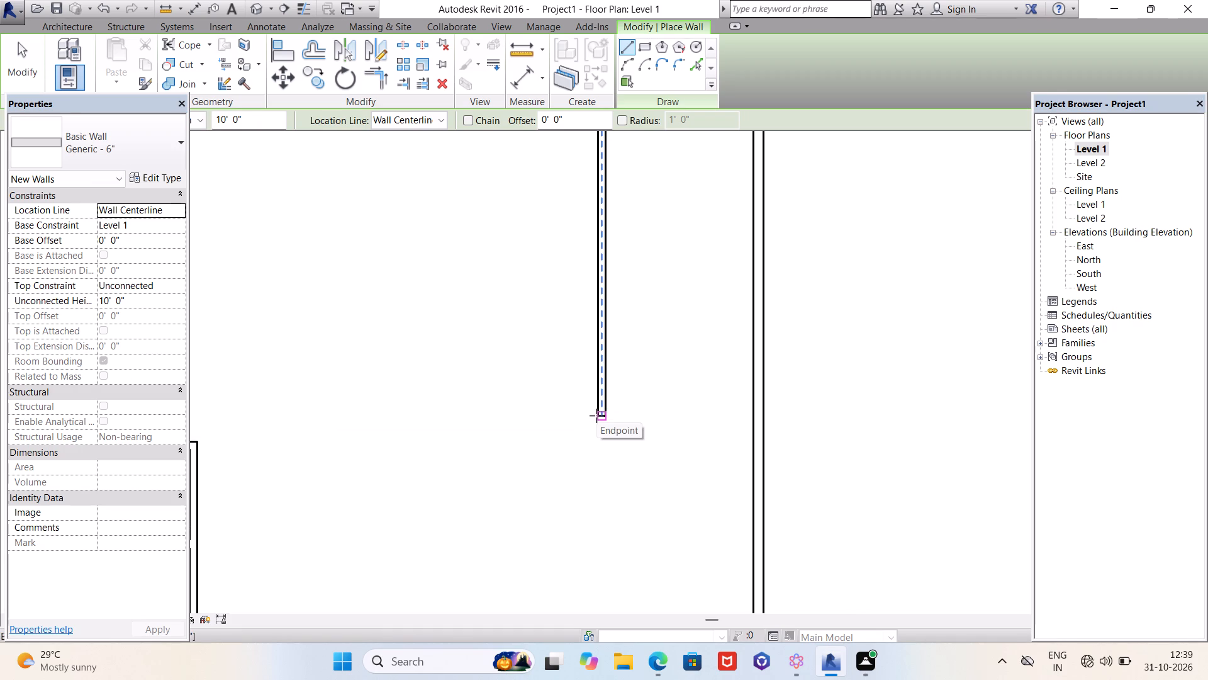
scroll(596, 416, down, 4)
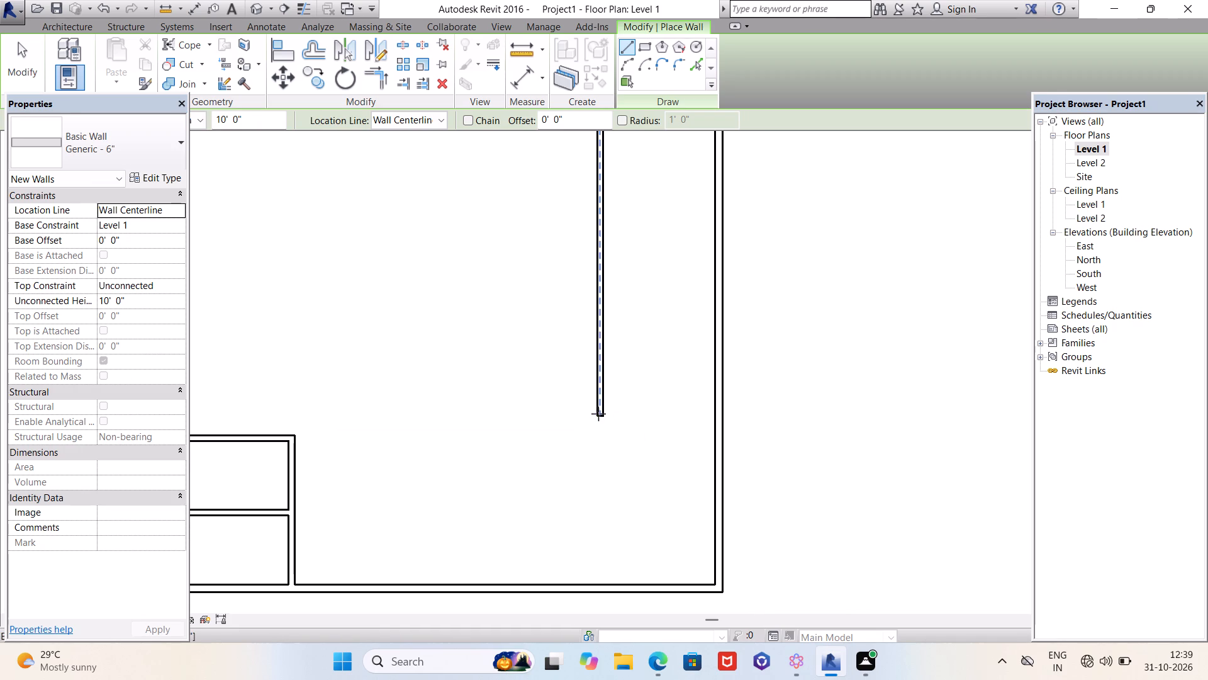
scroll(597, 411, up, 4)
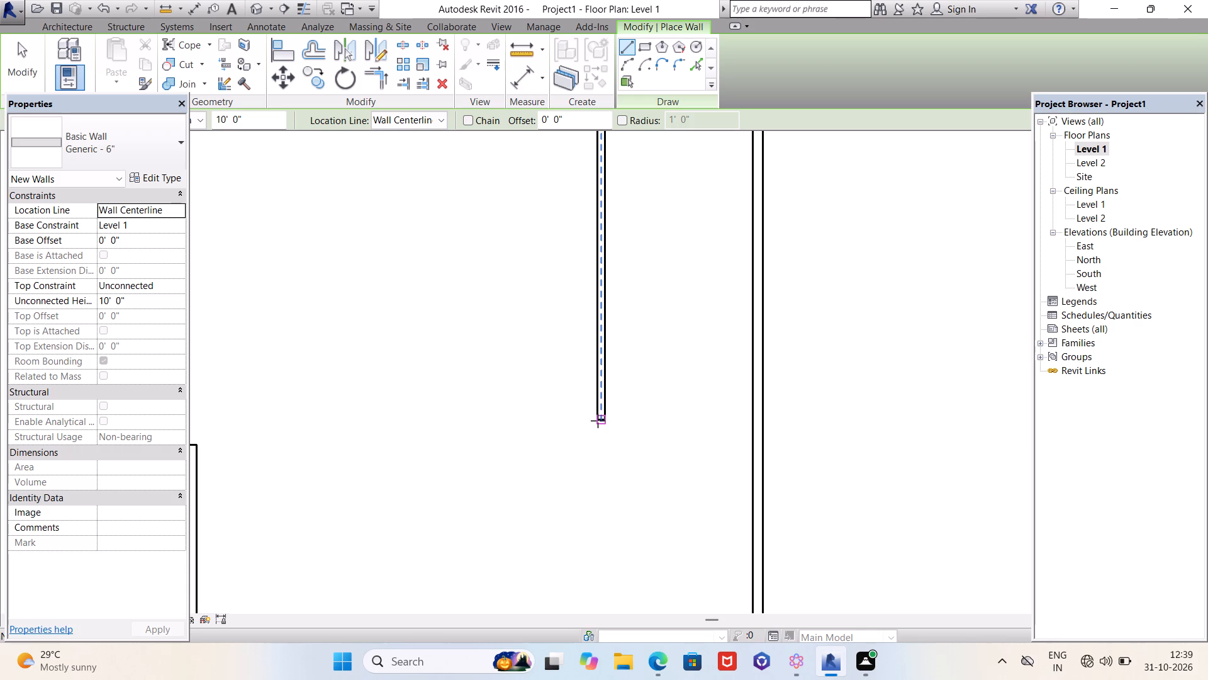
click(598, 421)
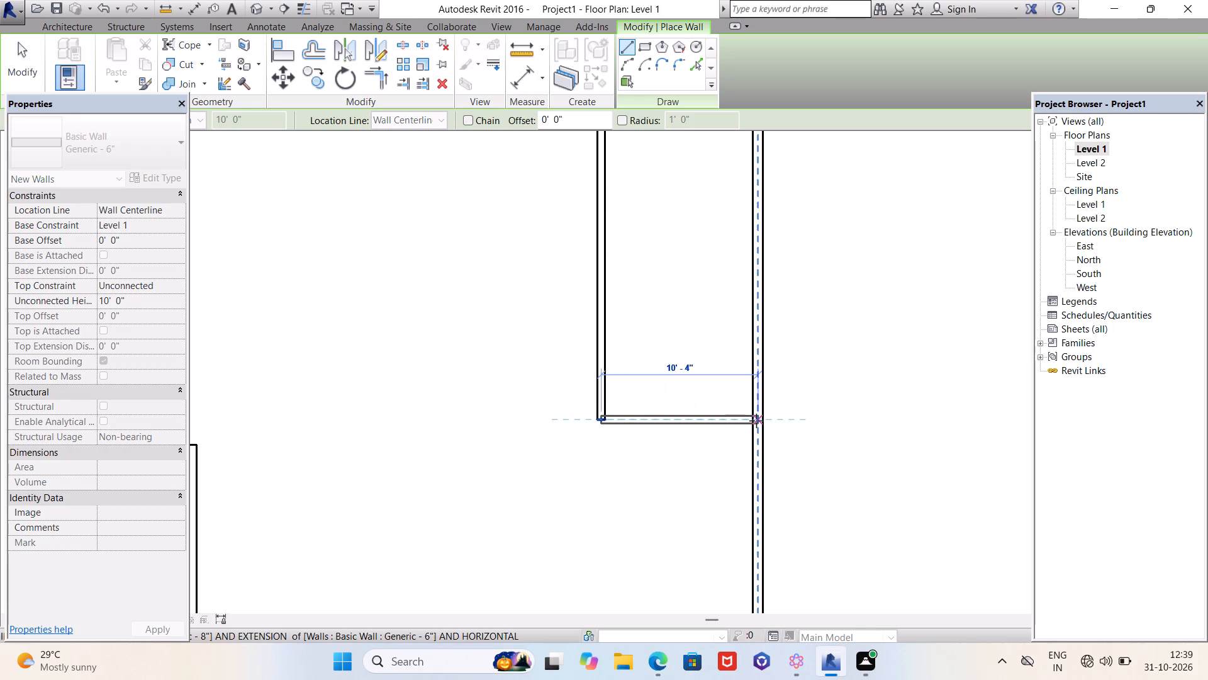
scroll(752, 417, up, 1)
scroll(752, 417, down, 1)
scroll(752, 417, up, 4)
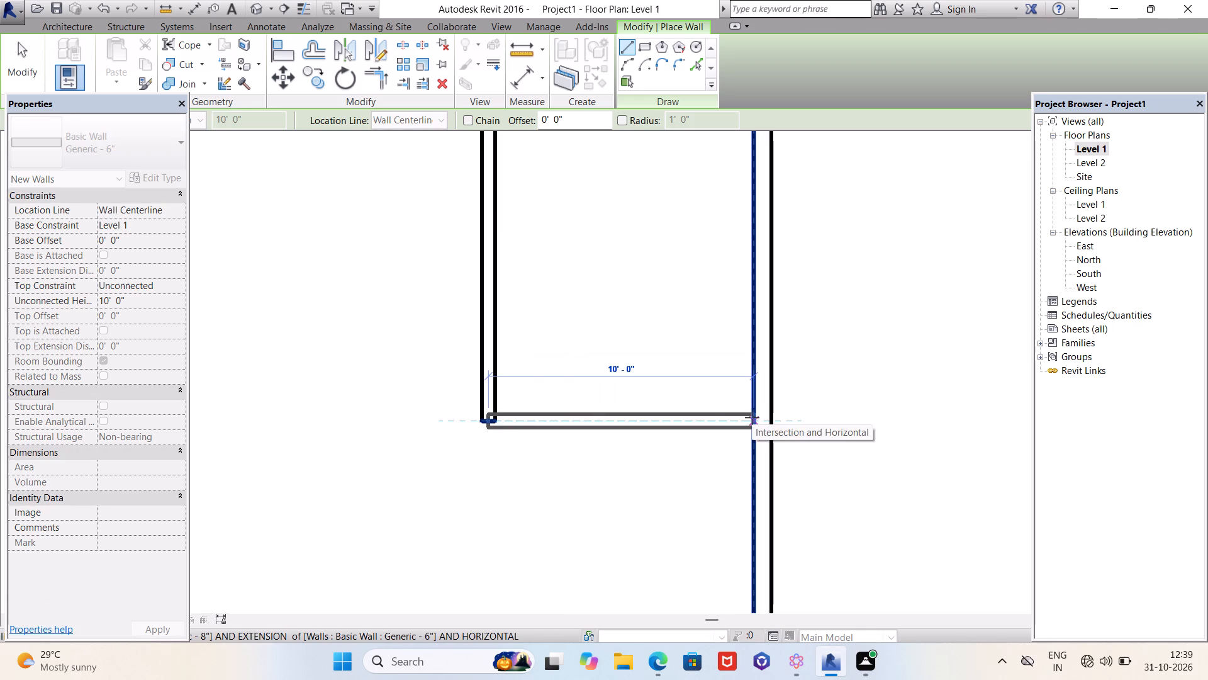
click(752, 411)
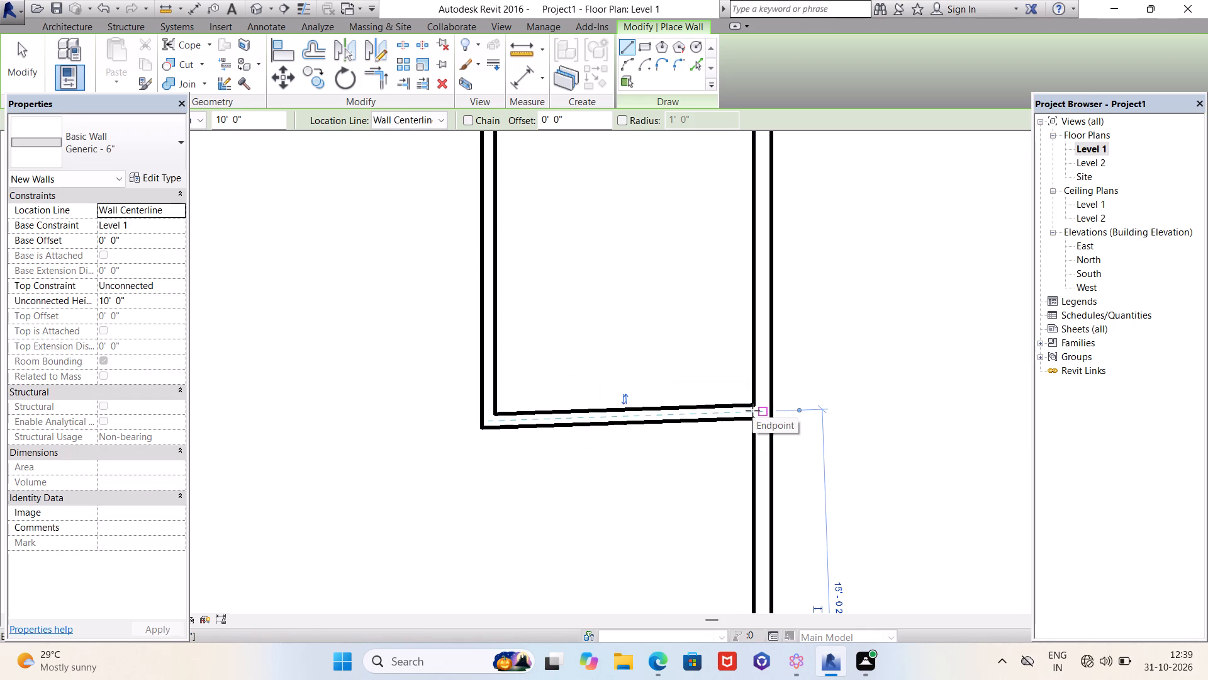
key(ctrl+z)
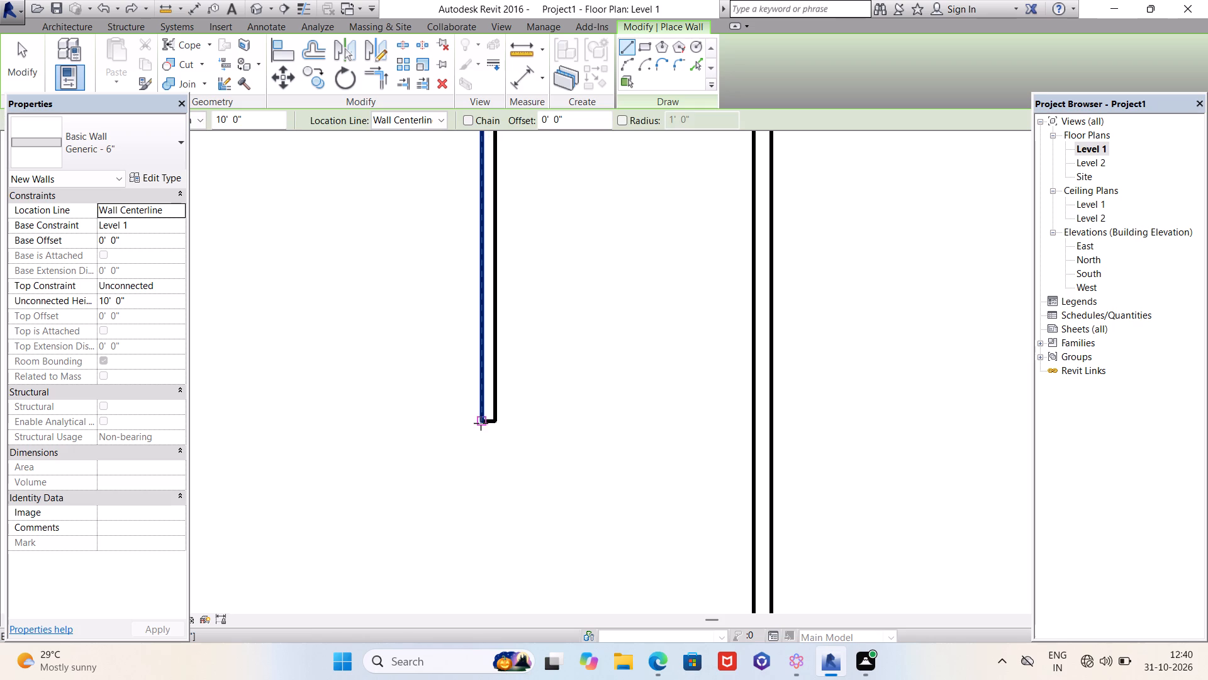
Close the east strip's south end with a horizontal Generic - 6" wall from the partition's end to the east enclosure wall.
click(481, 422)
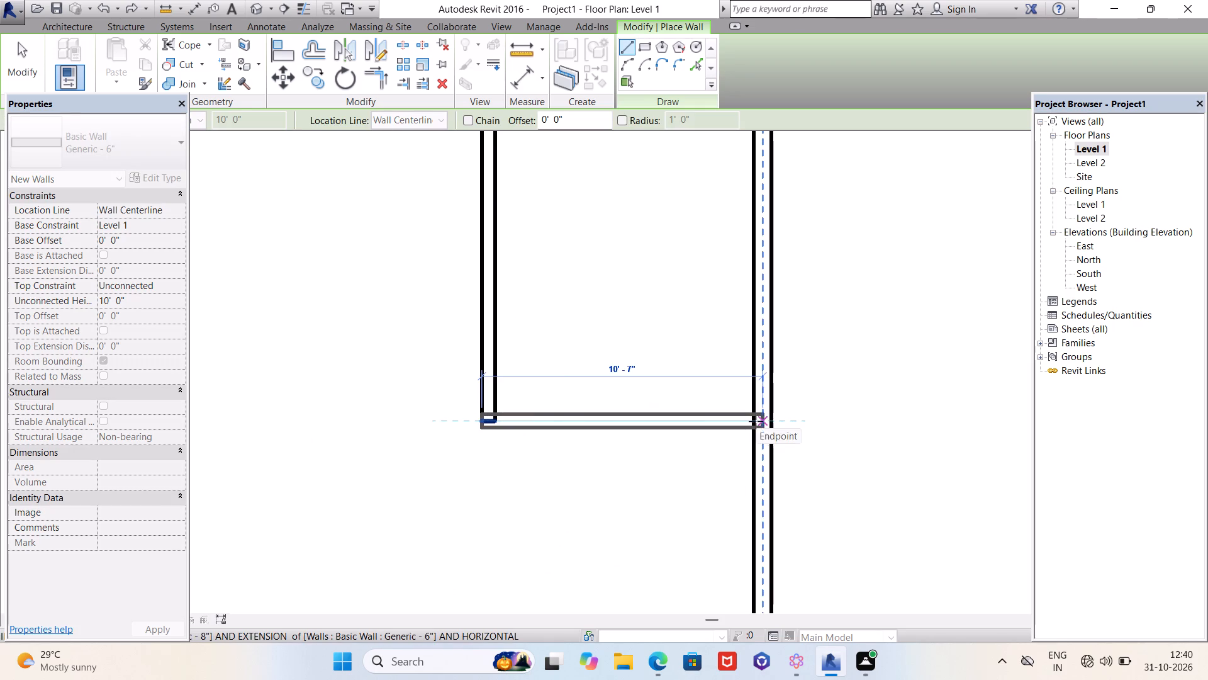
click(750, 420)
key(Escape)
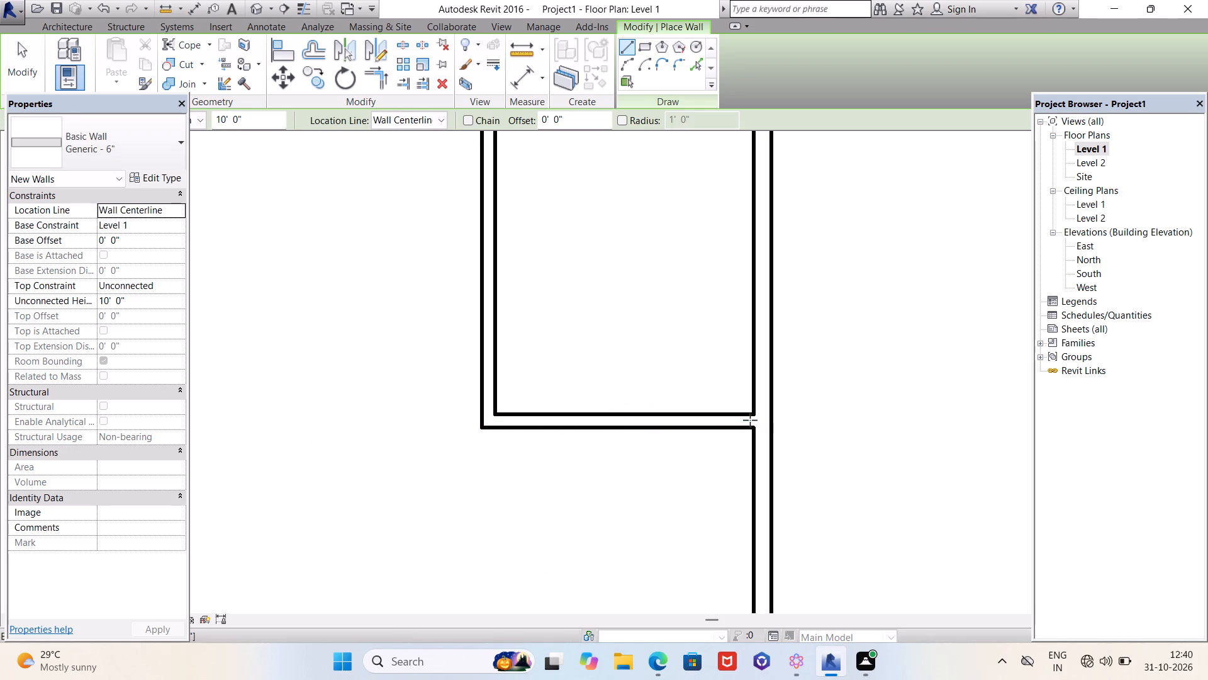
scroll(749, 422, down, 10)
key(Escape)
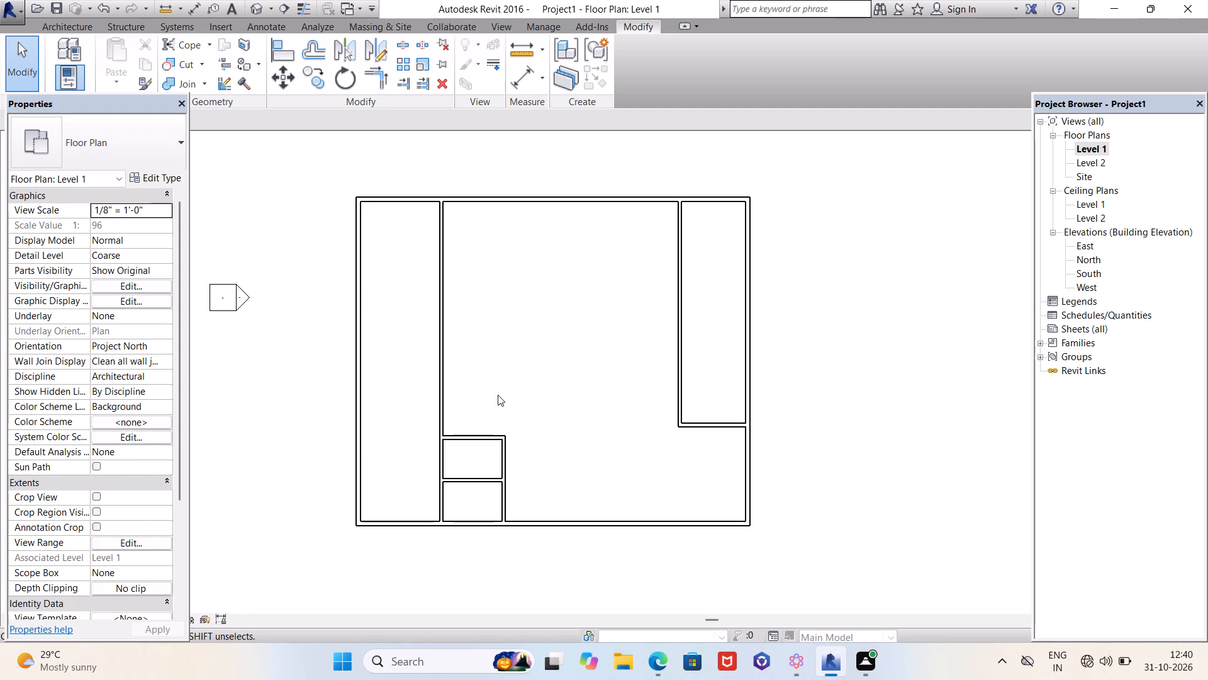
Examine the whole enclosure plan, including the west strip, the two small rooms and the closed east strip.
scroll(498, 395, down, 3)
scroll(547, 389, up, 2)
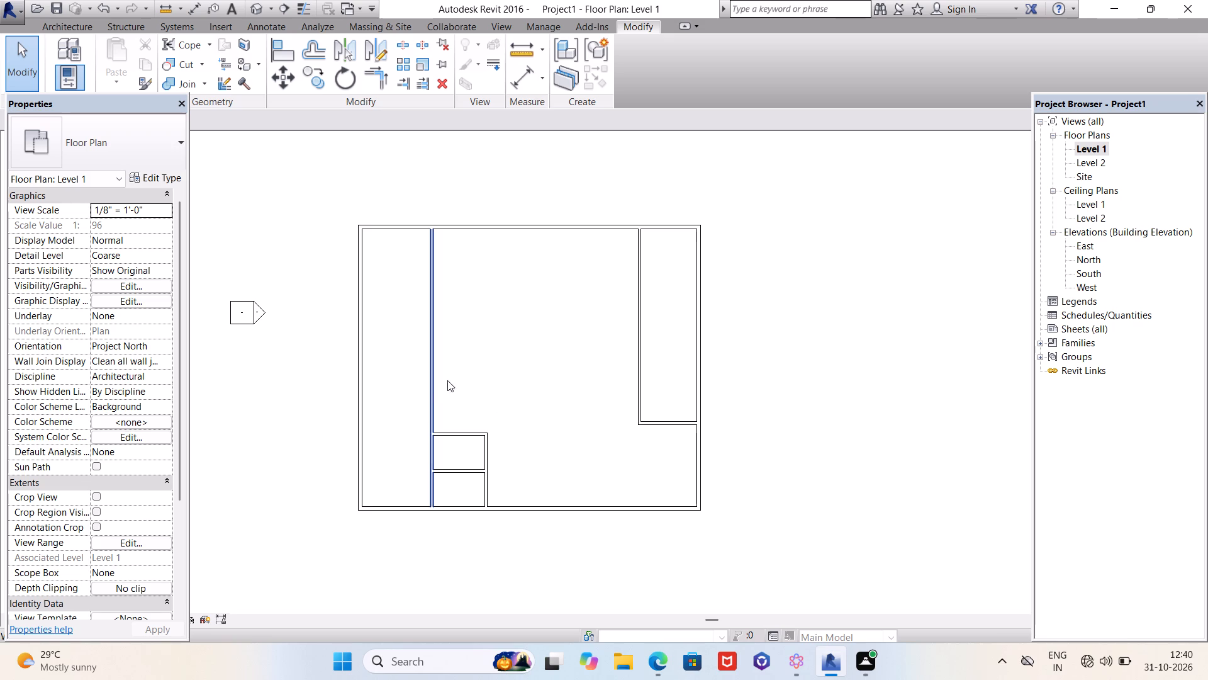
scroll(628, 467, up, 1)
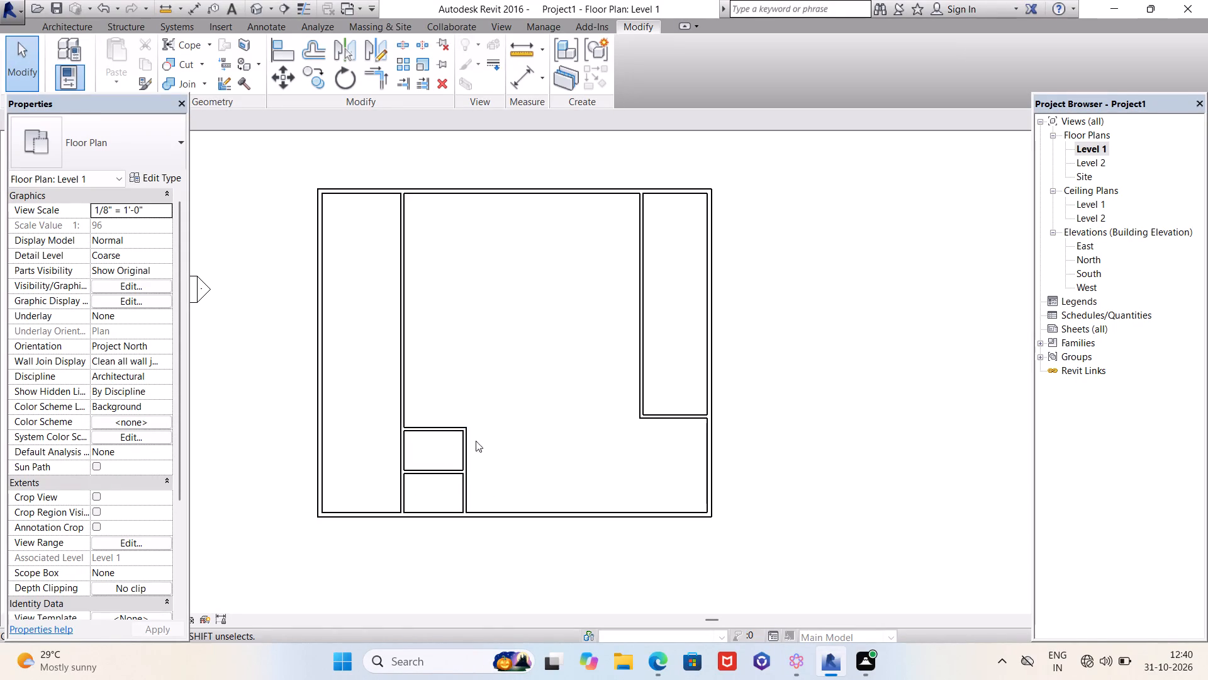
scroll(636, 473, down, 3)
scroll(632, 443, up, 4)
scroll(634, 454, down, 4)
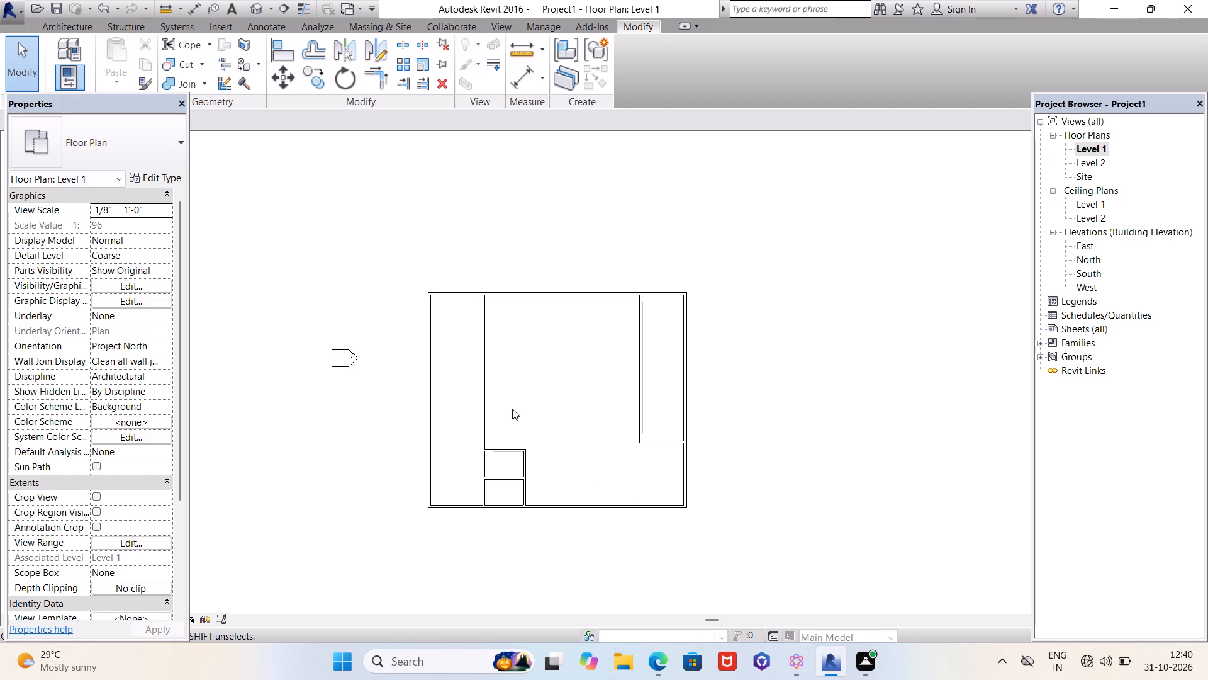
scroll(512, 414, up, 2)
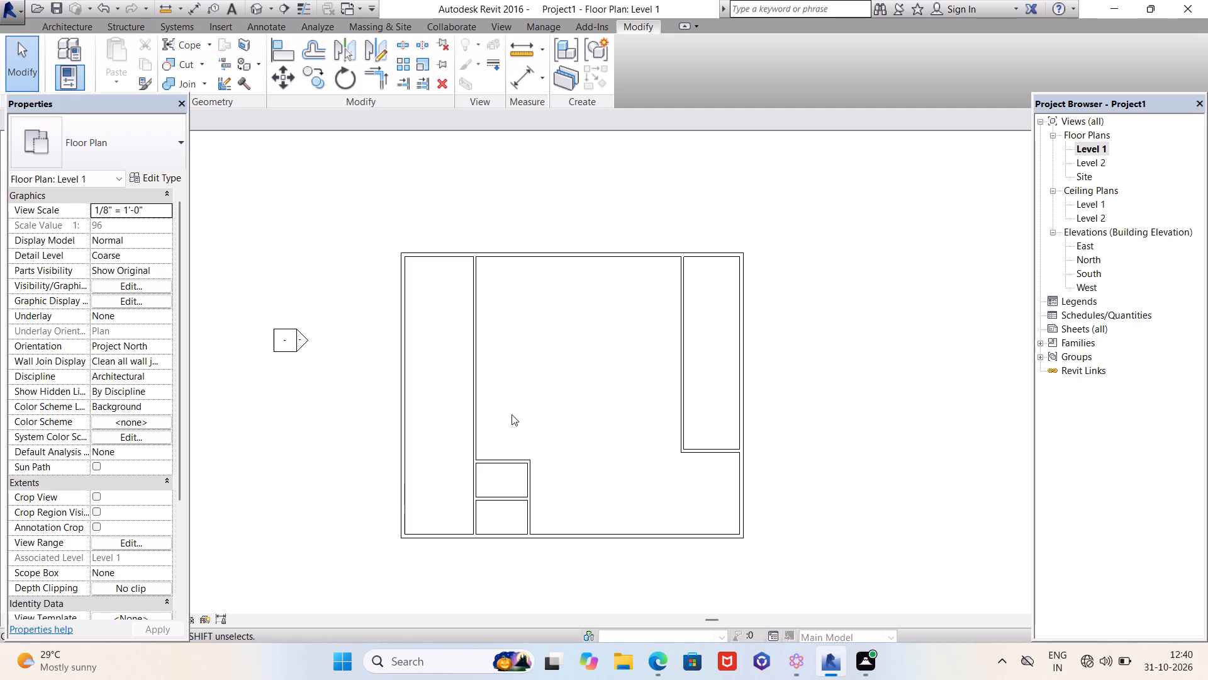
scroll(706, 316, up, 3)
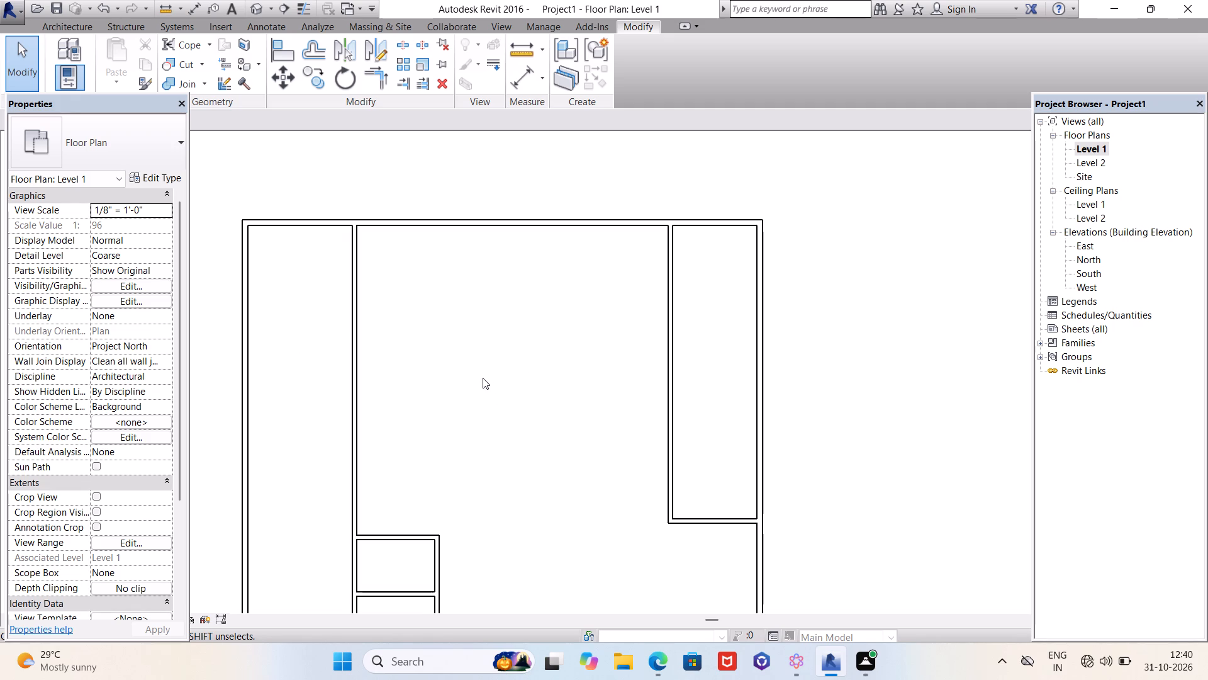
scroll(422, 385, down, 2)
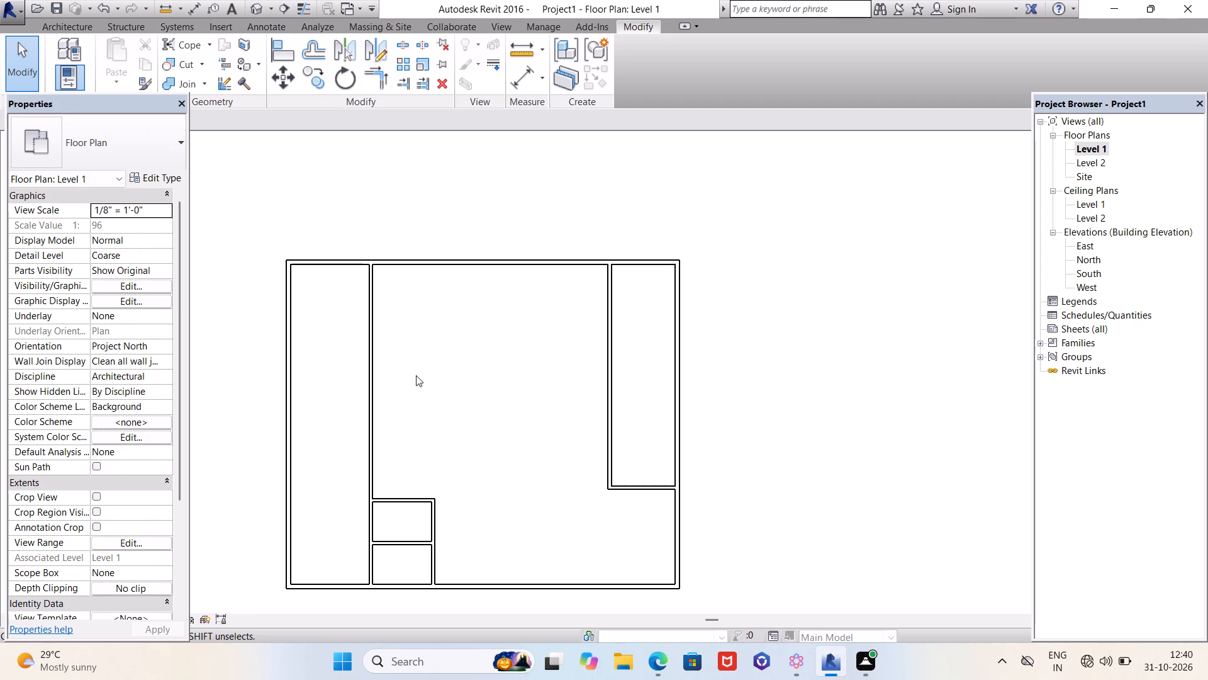
scroll(520, 380, down, 4)
scroll(417, 387, up, 8)
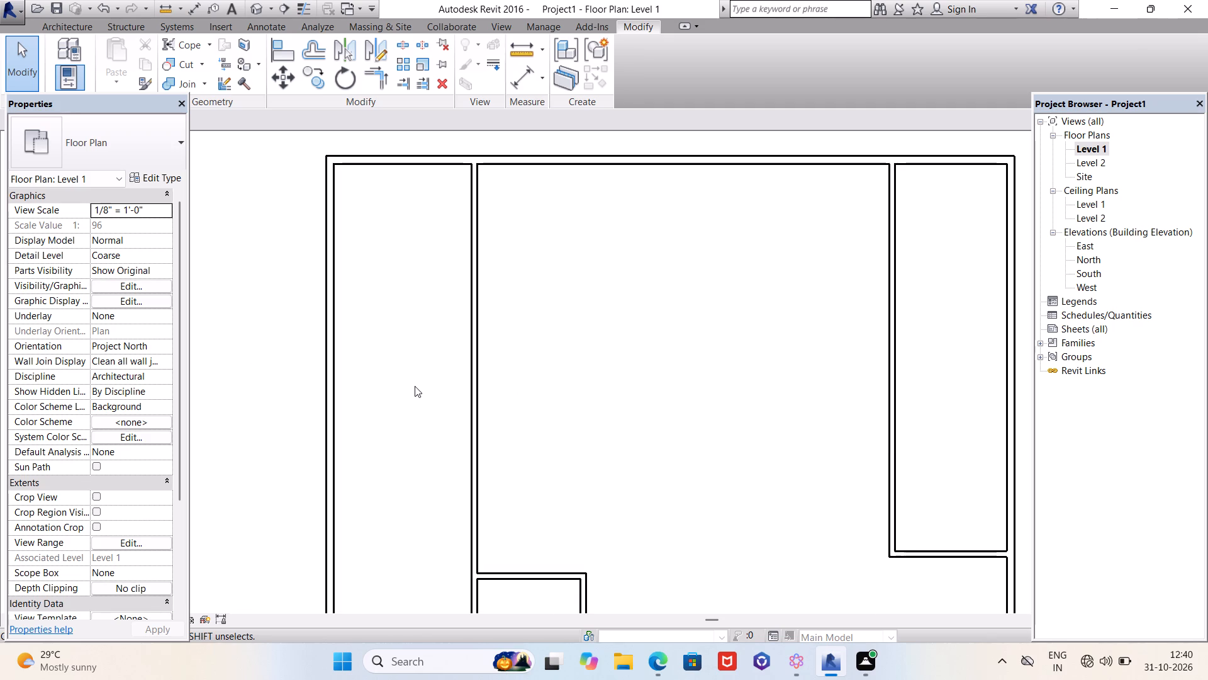
scroll(415, 383, down, 3)
middle_drag(581, 409, 562, 345)
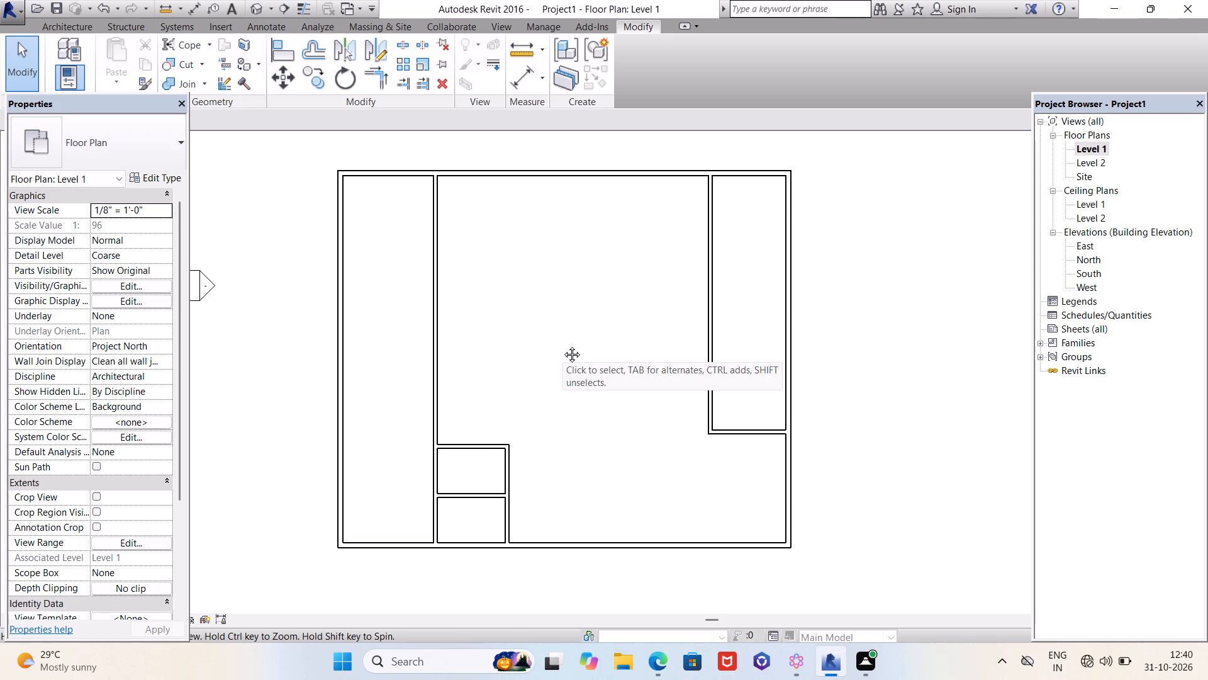
middle_drag(562, 345, 513, 399)
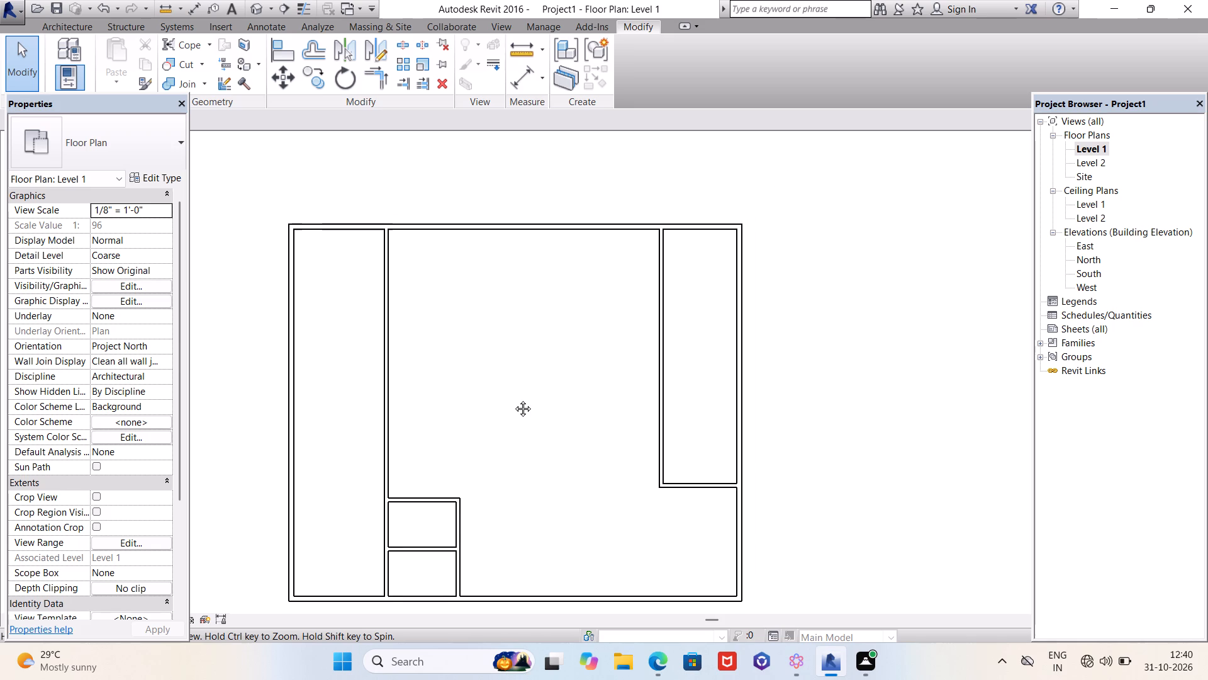
middle_drag(513, 399, 510, 404)
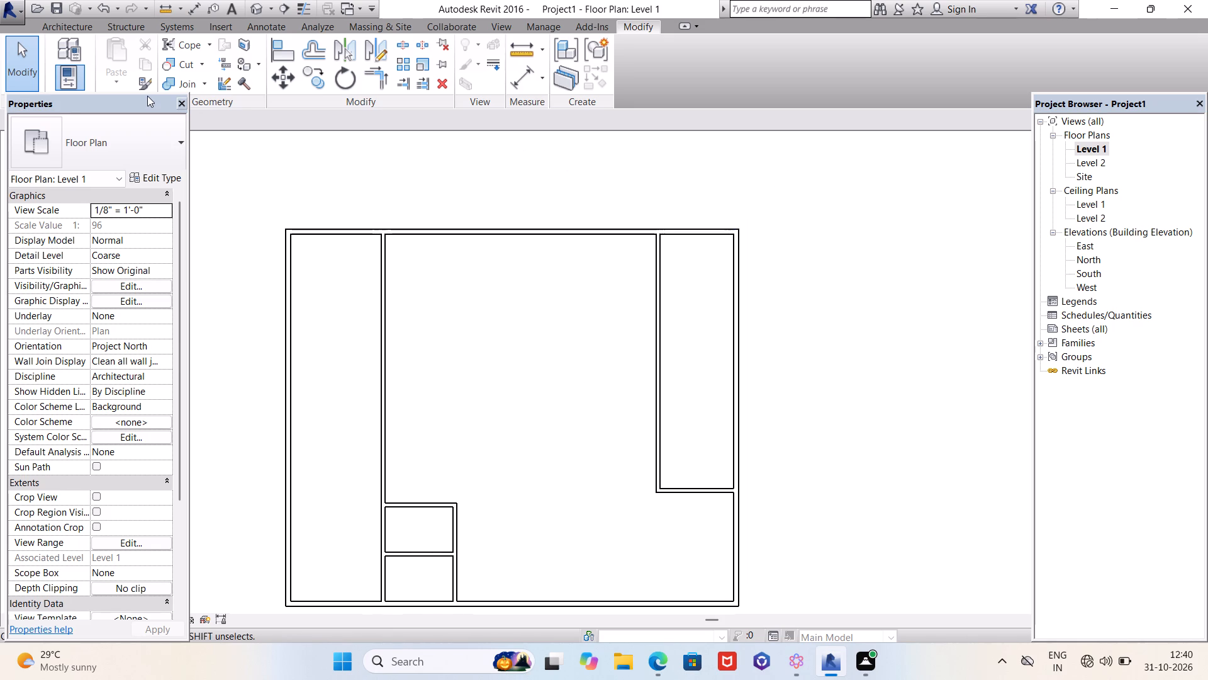
Draw a Generic - 6" cross wall through the east strip, offset 7' south of the north enclosure wall's inner face.
text(WA)
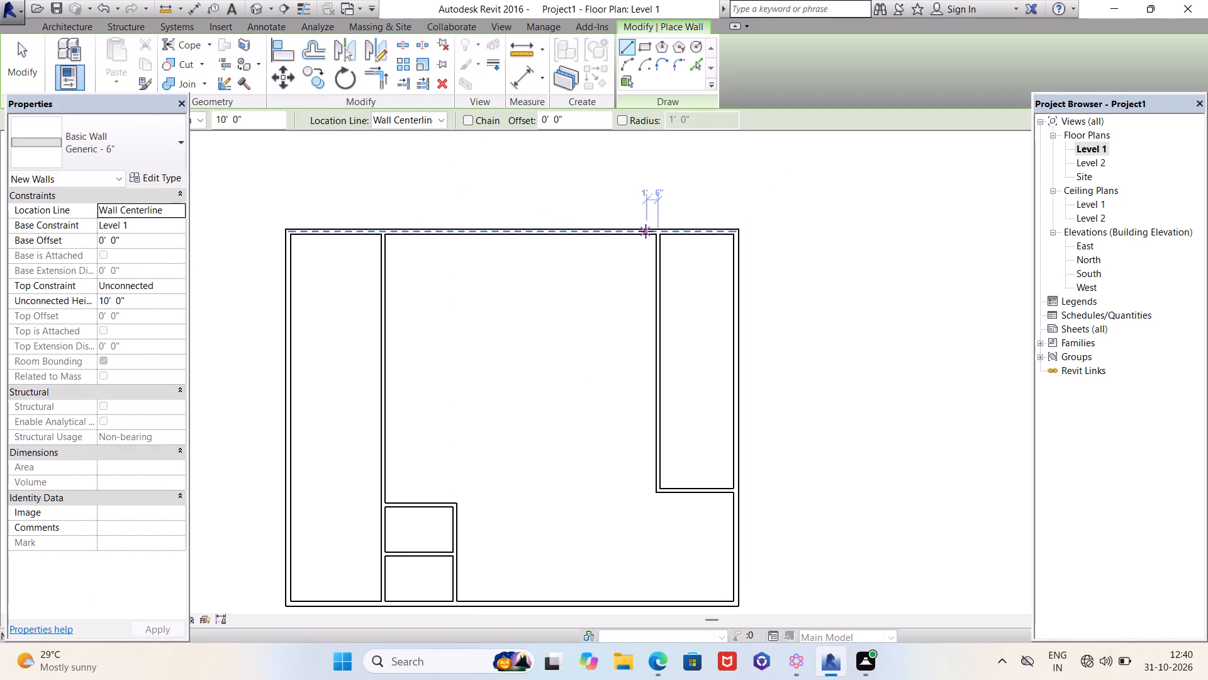
scroll(648, 244, up, 3)
drag(581, 122, 522, 123)
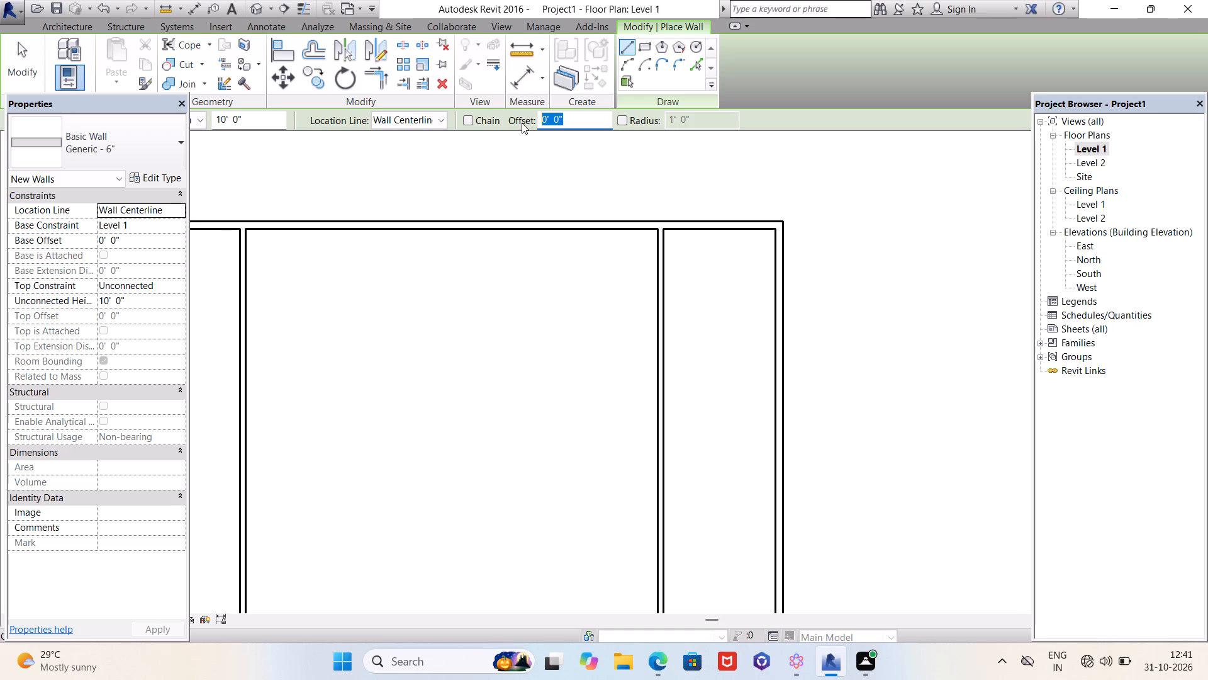
text(7')
key(Return)
click(663, 229)
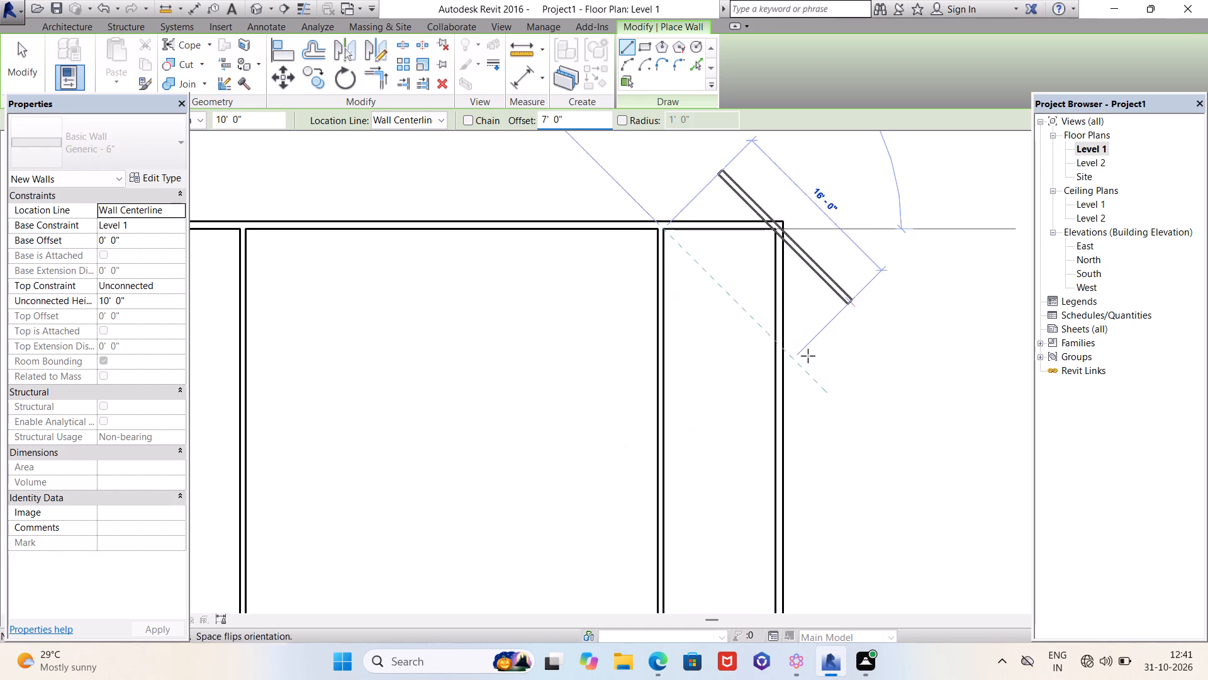
key(space)
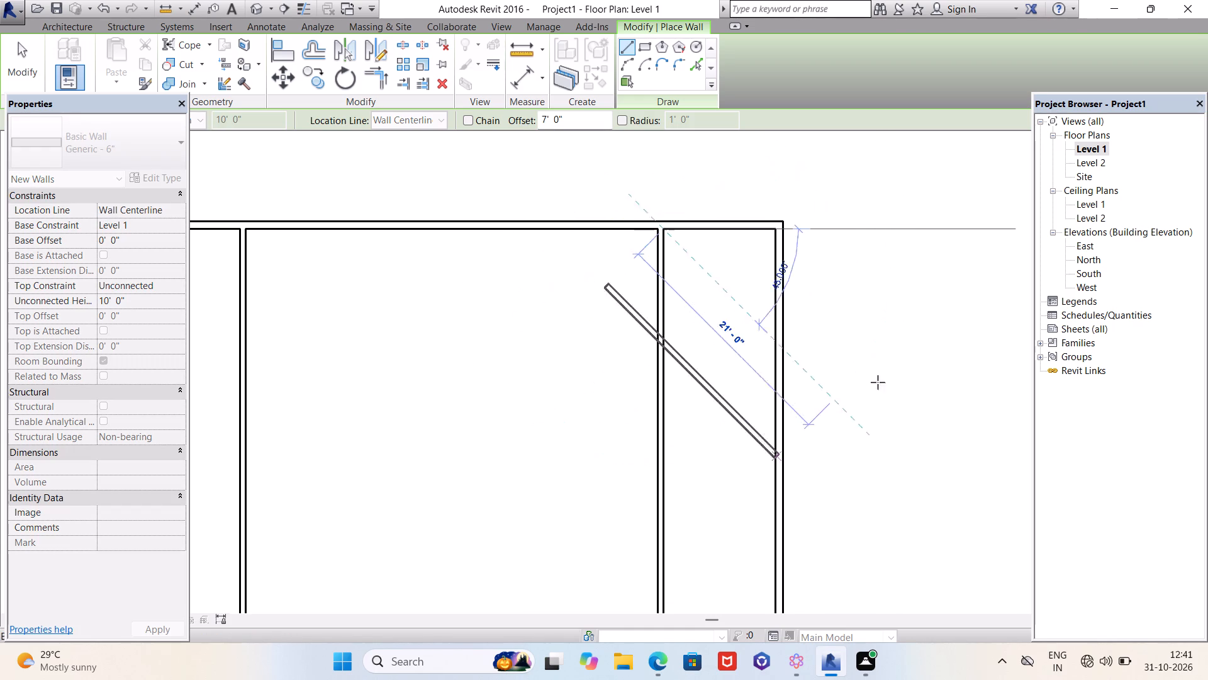
click(776, 230)
key(Escape)
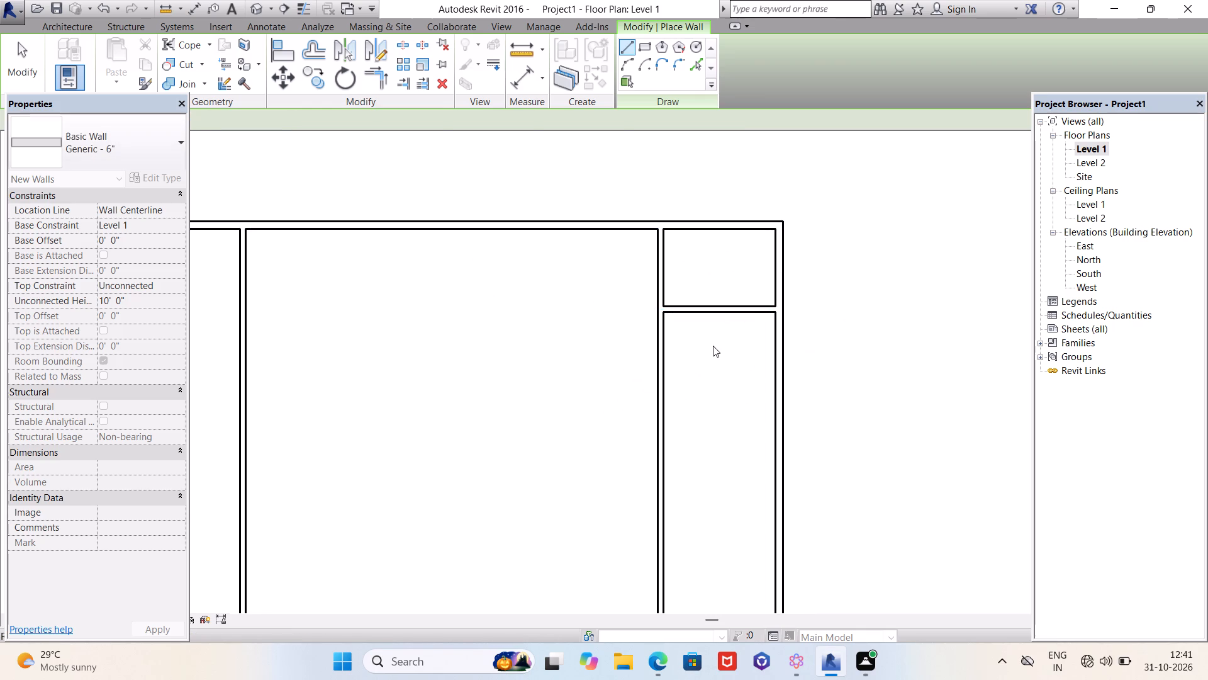
scroll(715, 348, down, 2)
scroll(712, 347, up, 2)
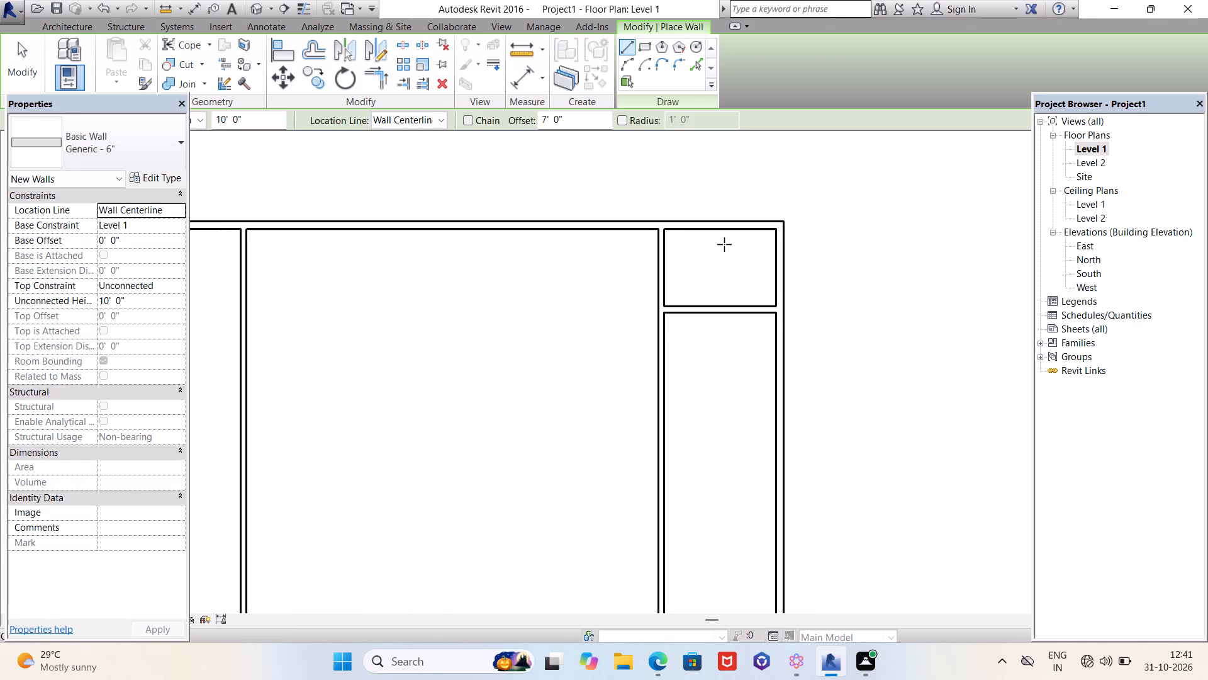
key(Escape)
Inspect the north enclosure wall, east partition and east enclosure wall around the northeast room for their temporary spacing dimensions.
click(729, 234)
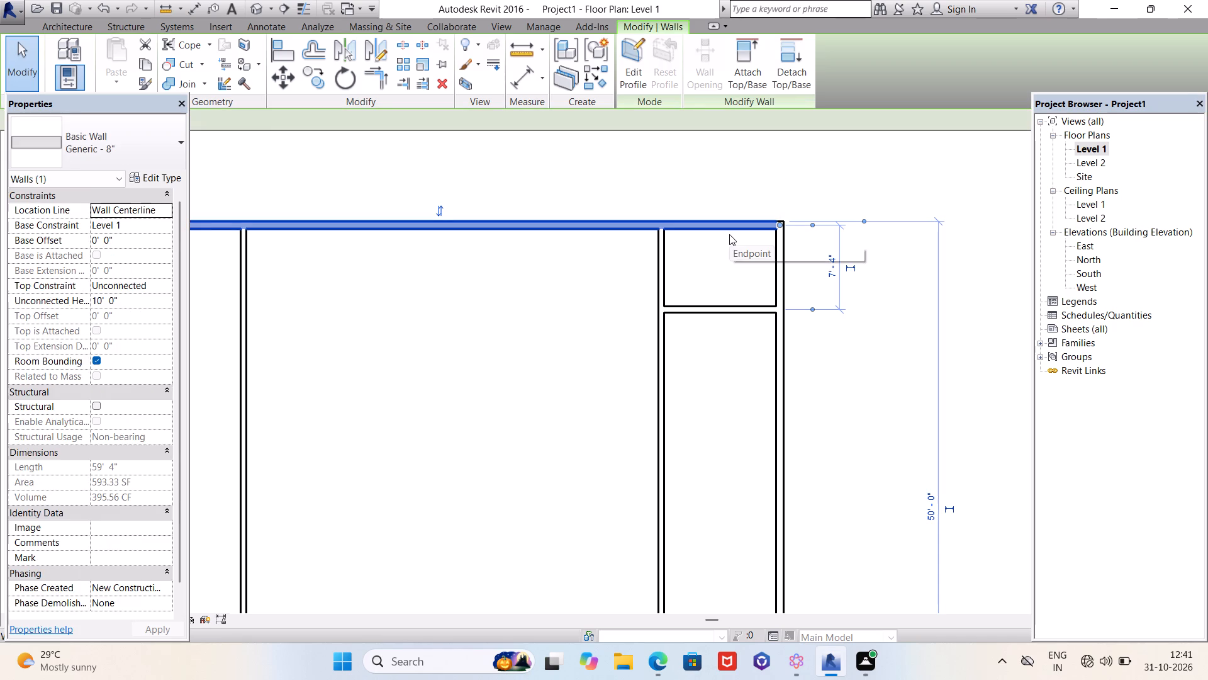
click(661, 354)
scroll(786, 310, down, 1)
key(Escape)
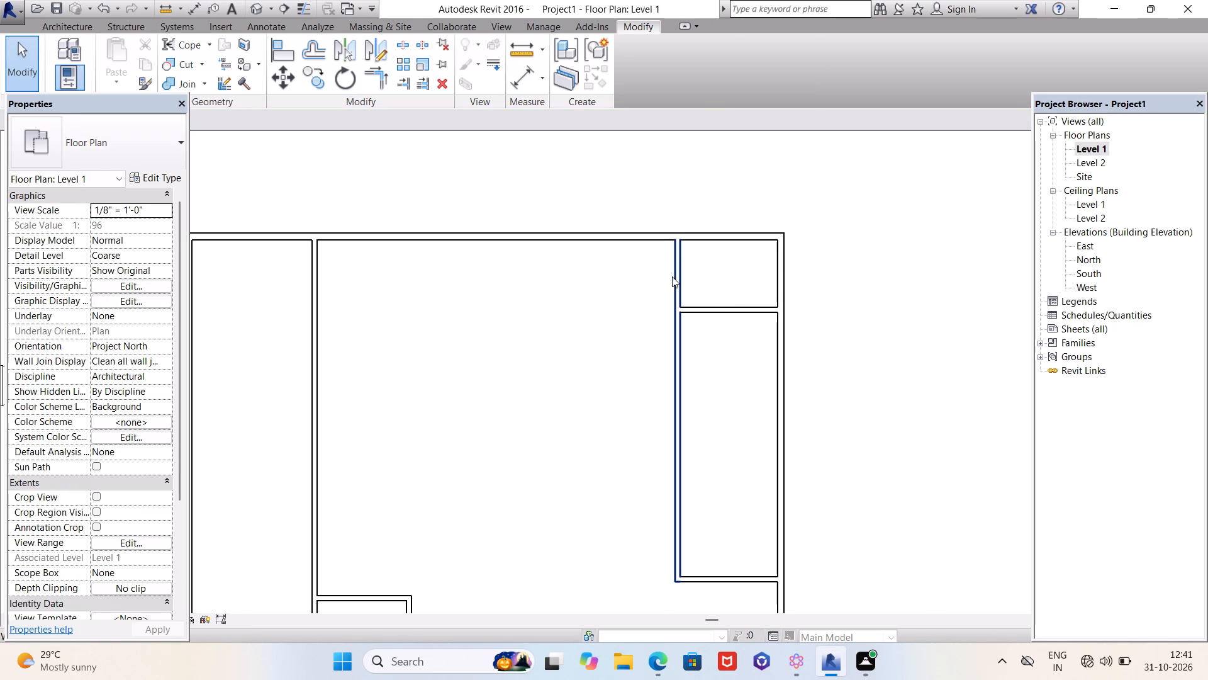
click(677, 273)
key(Escape)
click(780, 273)
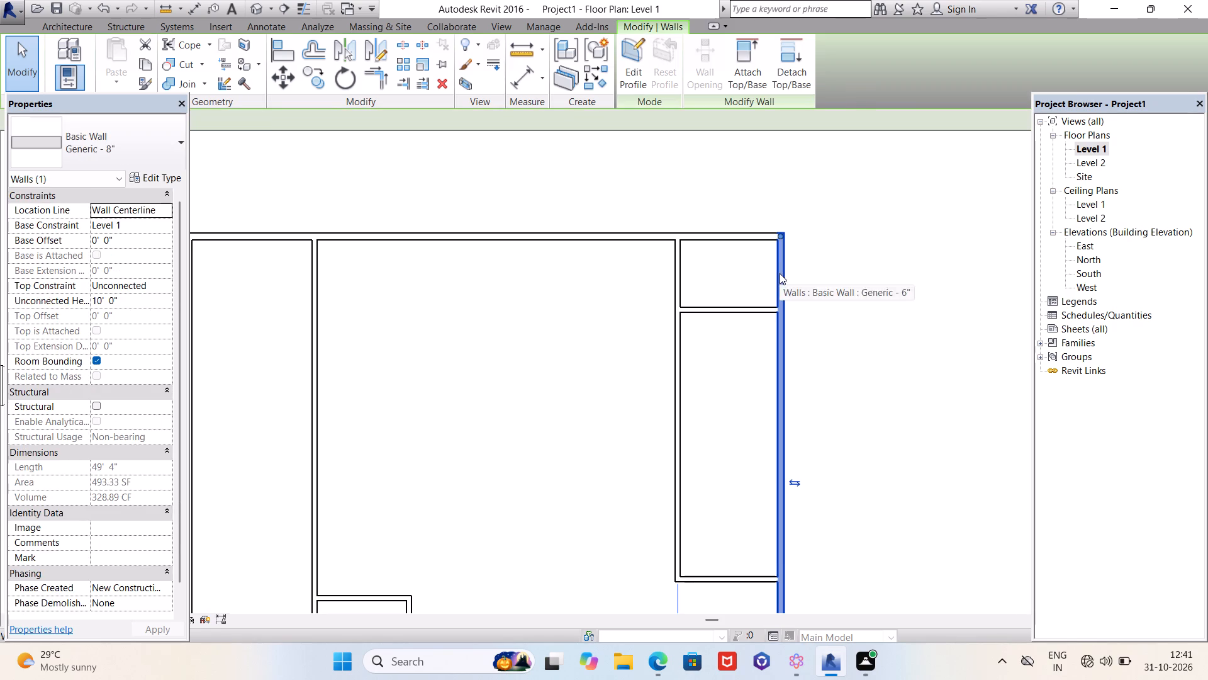
key(Escape)
click(737, 242)
scroll(737, 266, up, 3)
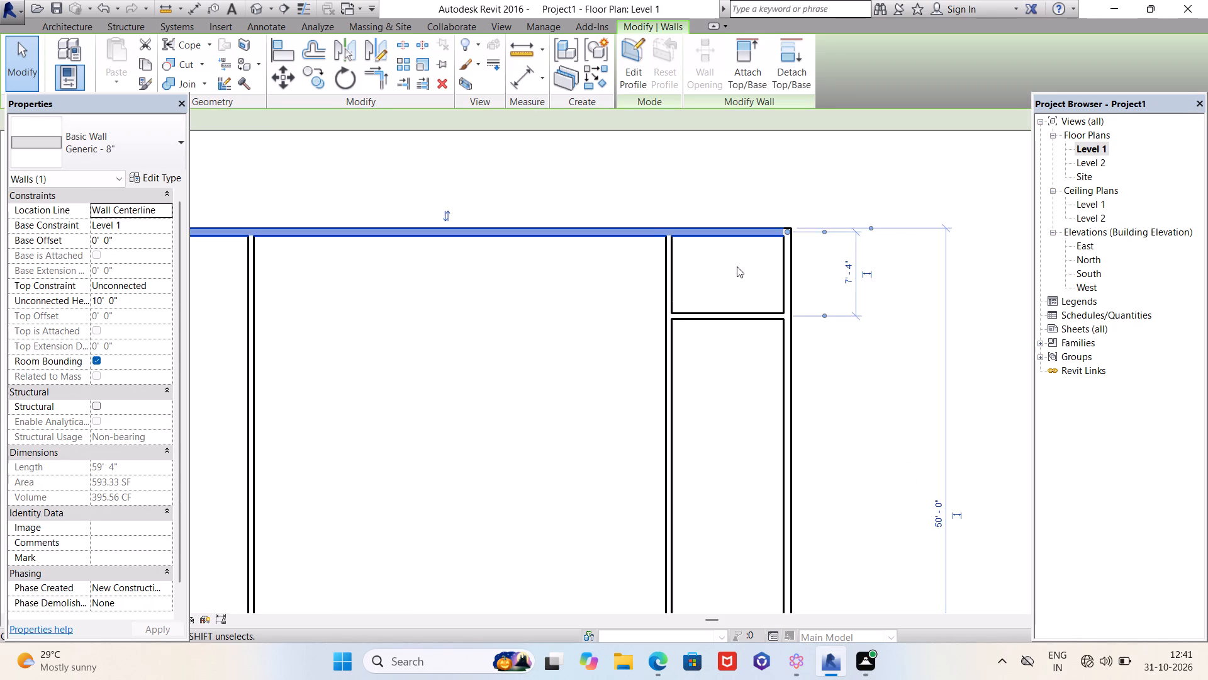
scroll(739, 283, up, 1)
key(Escape)
Measure the clear distance from the east strip's cross wall to the north enclosure wall's inner face using its temporary dimension.
click(721, 335)
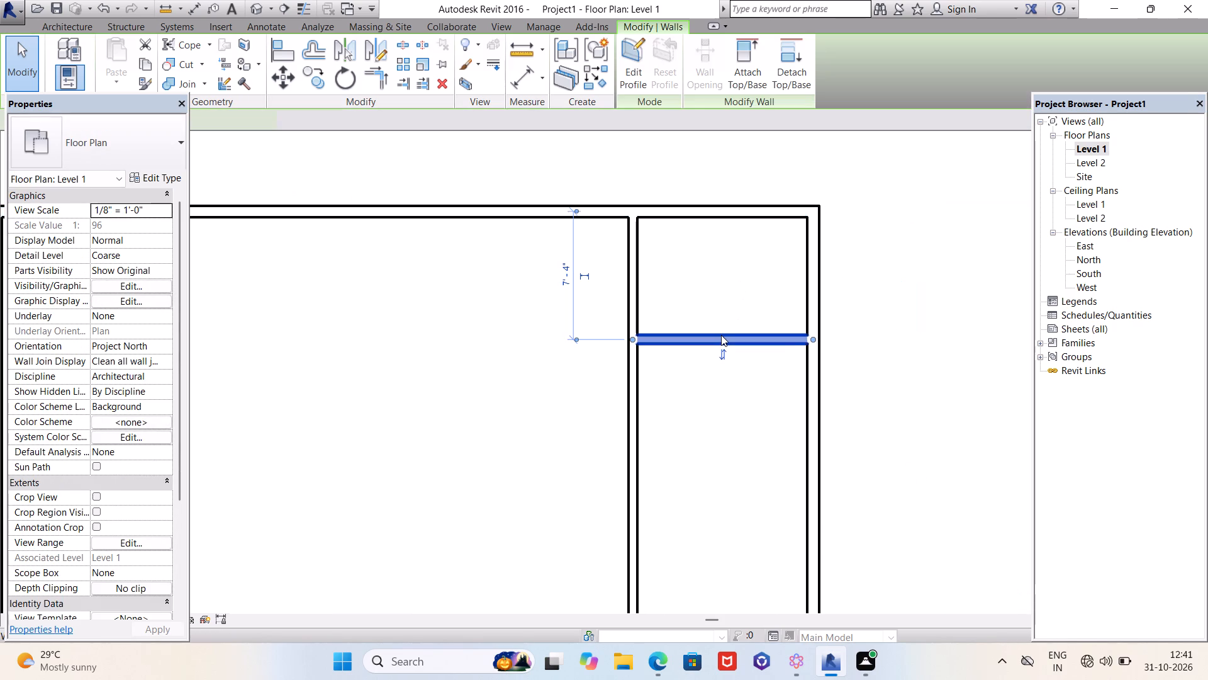
scroll(567, 253, up, 3)
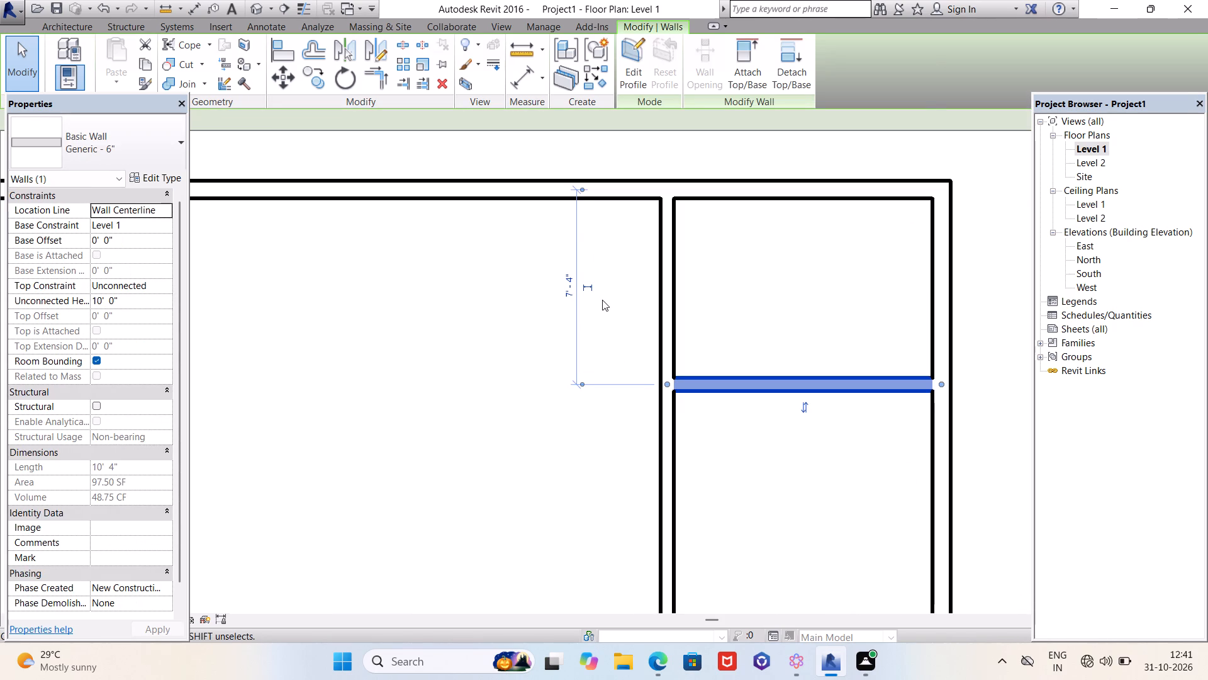
click(579, 190)
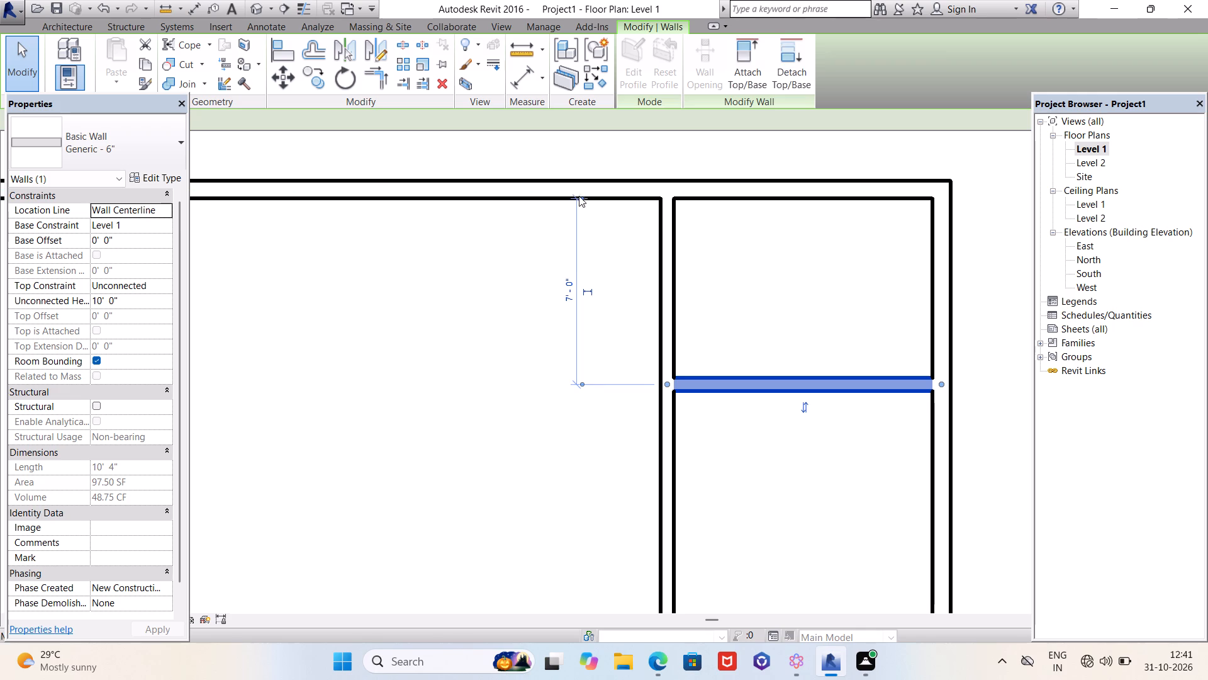
key(Escape)
Shift the east enclosure wall's temporary dimension to the inner faces of the partition and enclosure wall, and open its value for editing.
click(754, 201)
scroll(754, 201, down, 3)
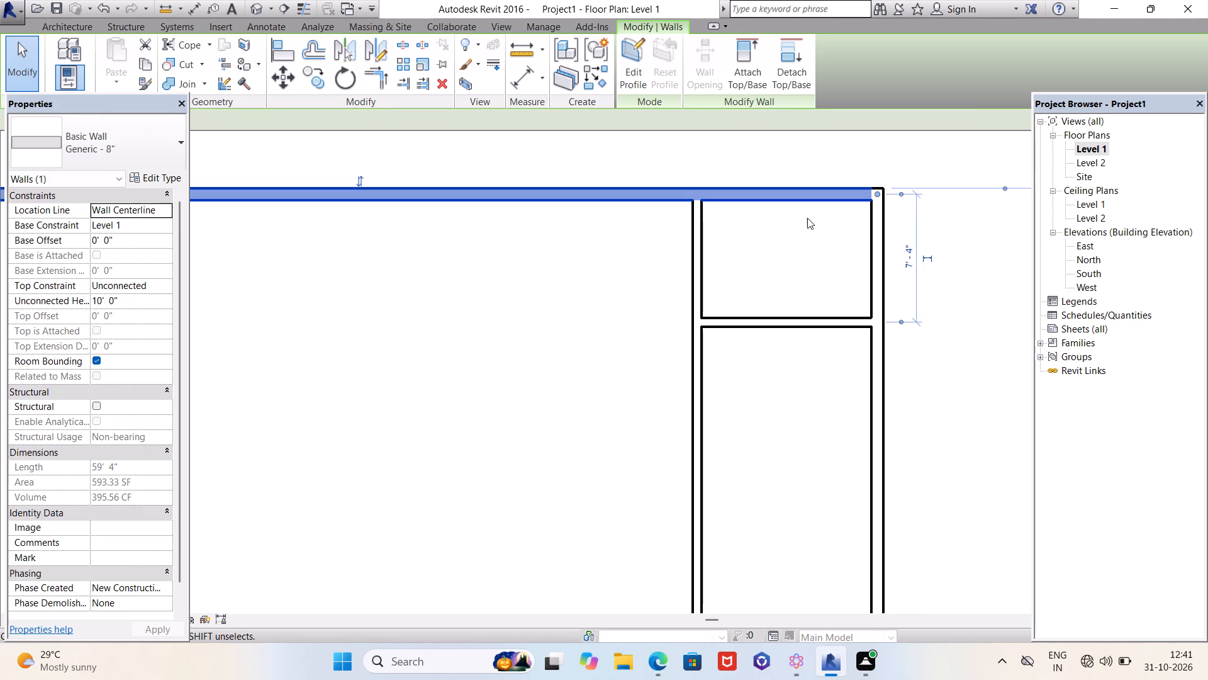
click(880, 256)
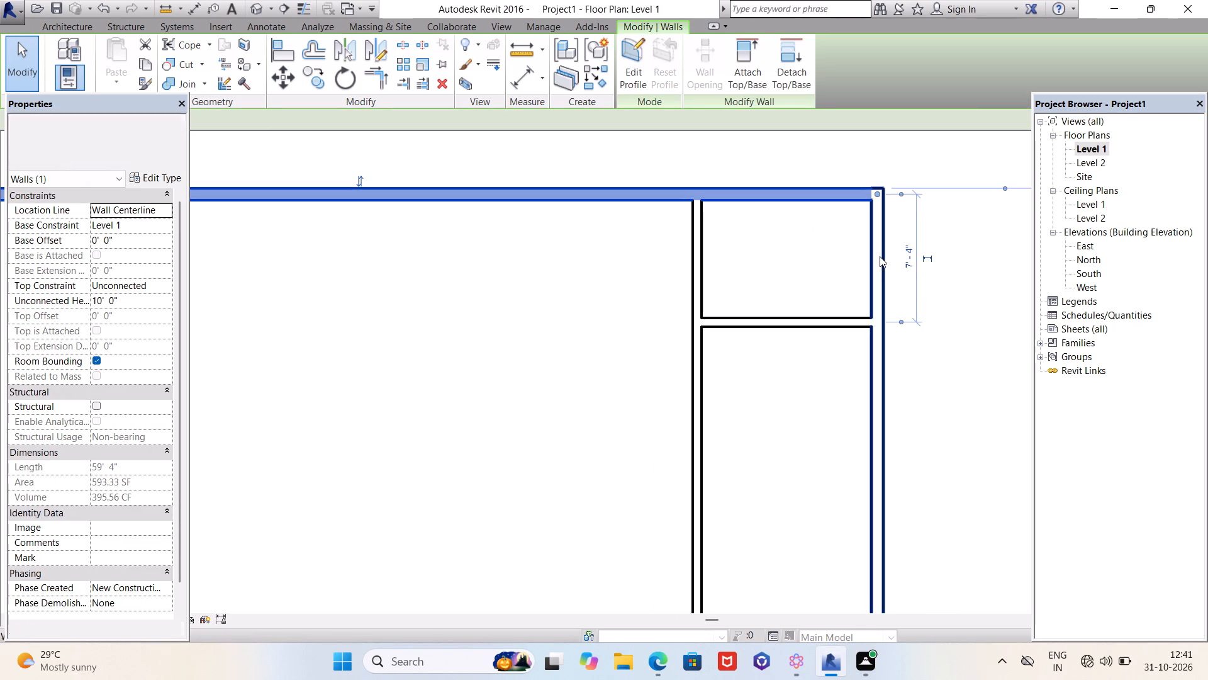
scroll(787, 258, down, 7)
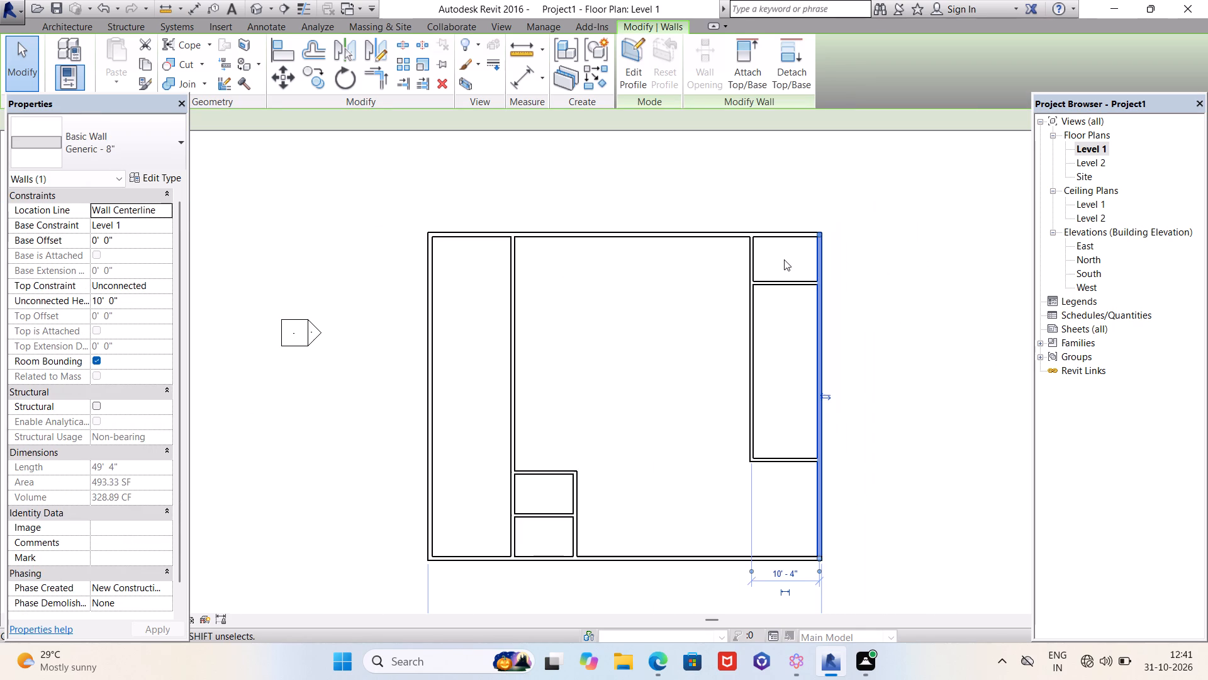
scroll(776, 365, down, 3)
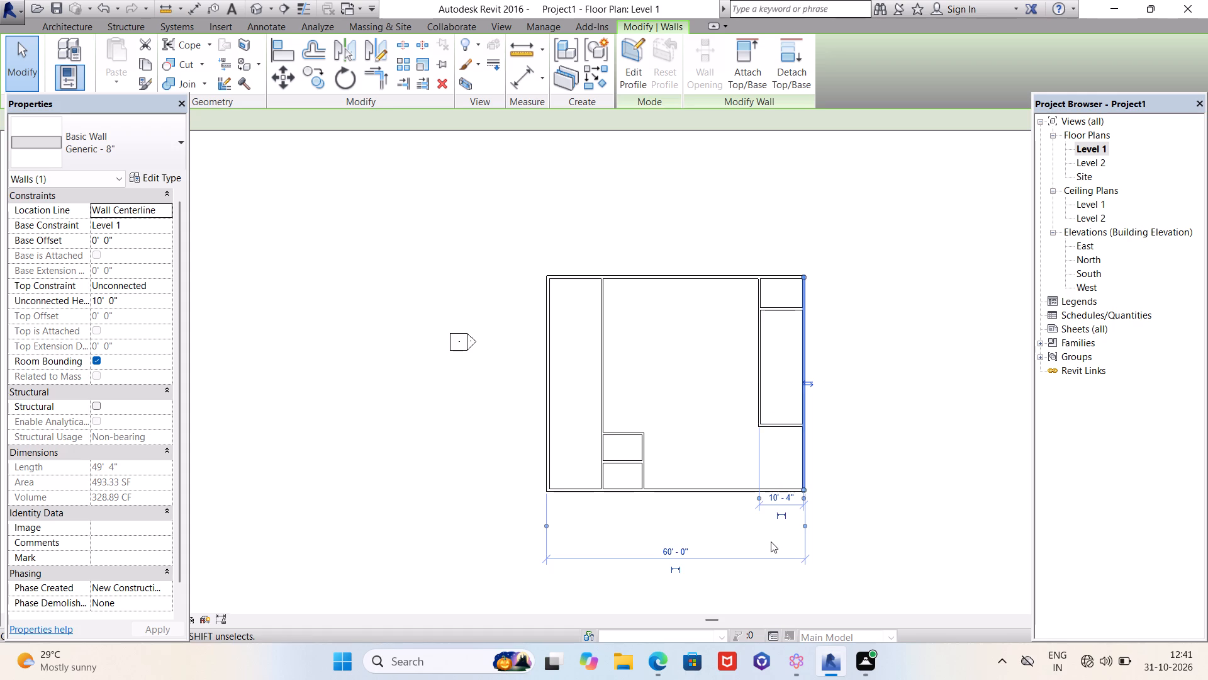
scroll(771, 540, up, 9)
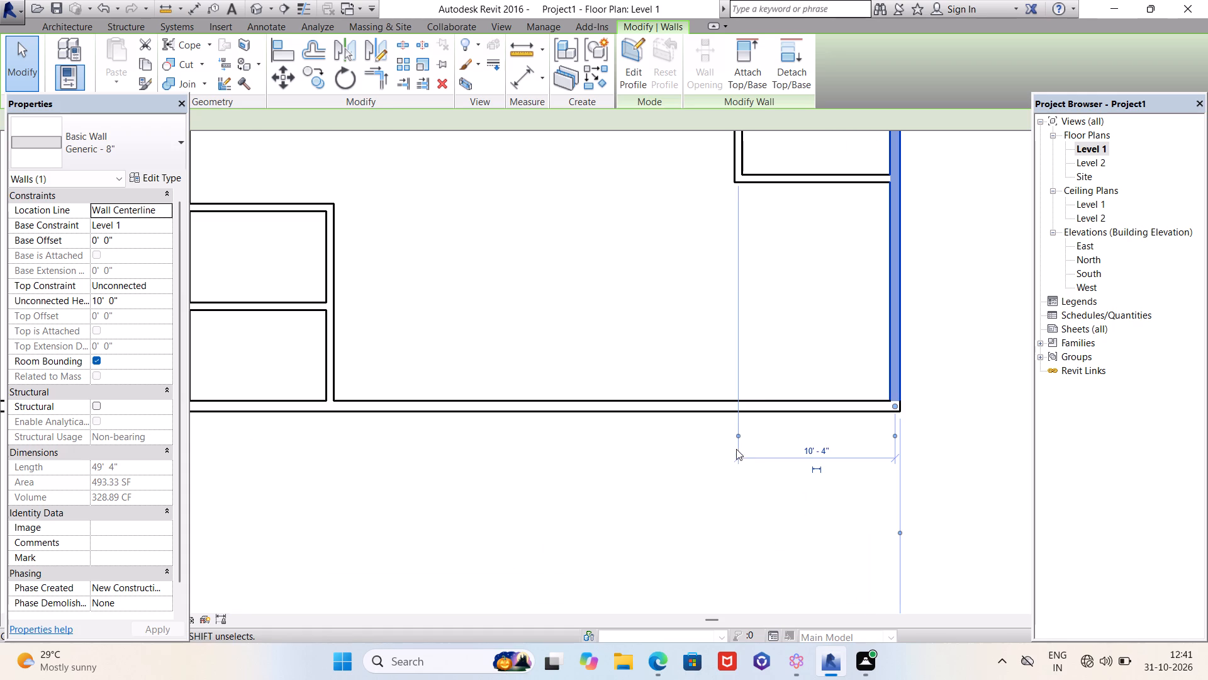
click(736, 437)
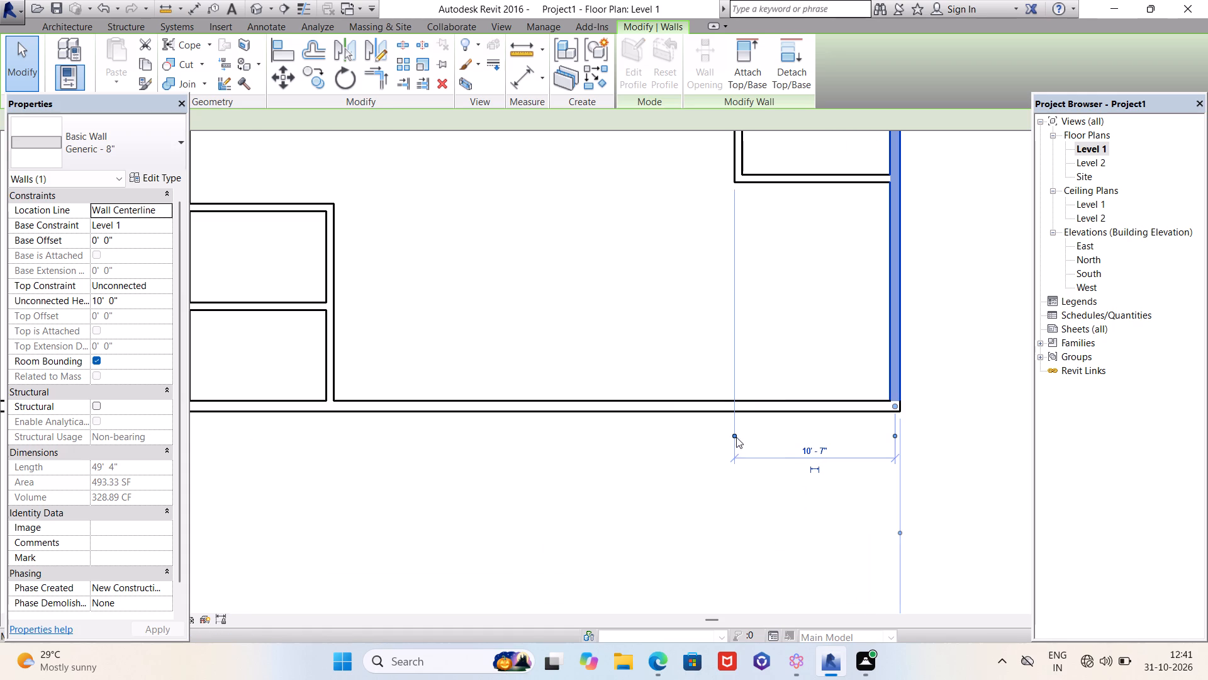
click(736, 437)
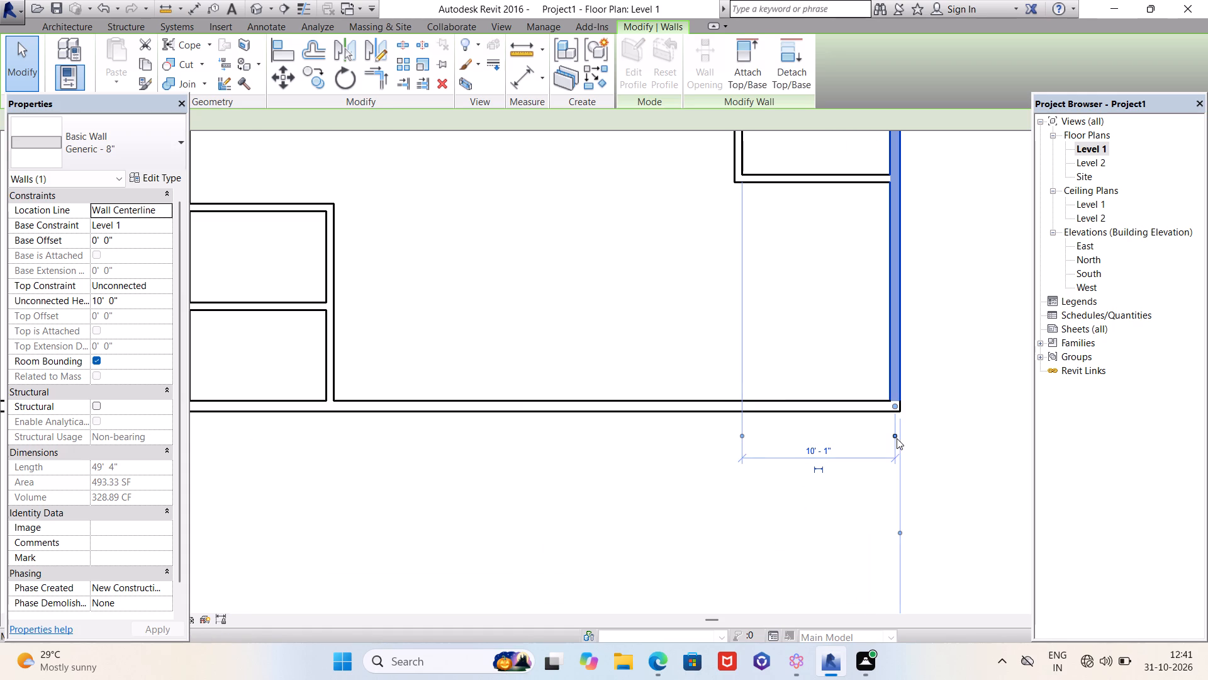
click(897, 438)
click(800, 449)
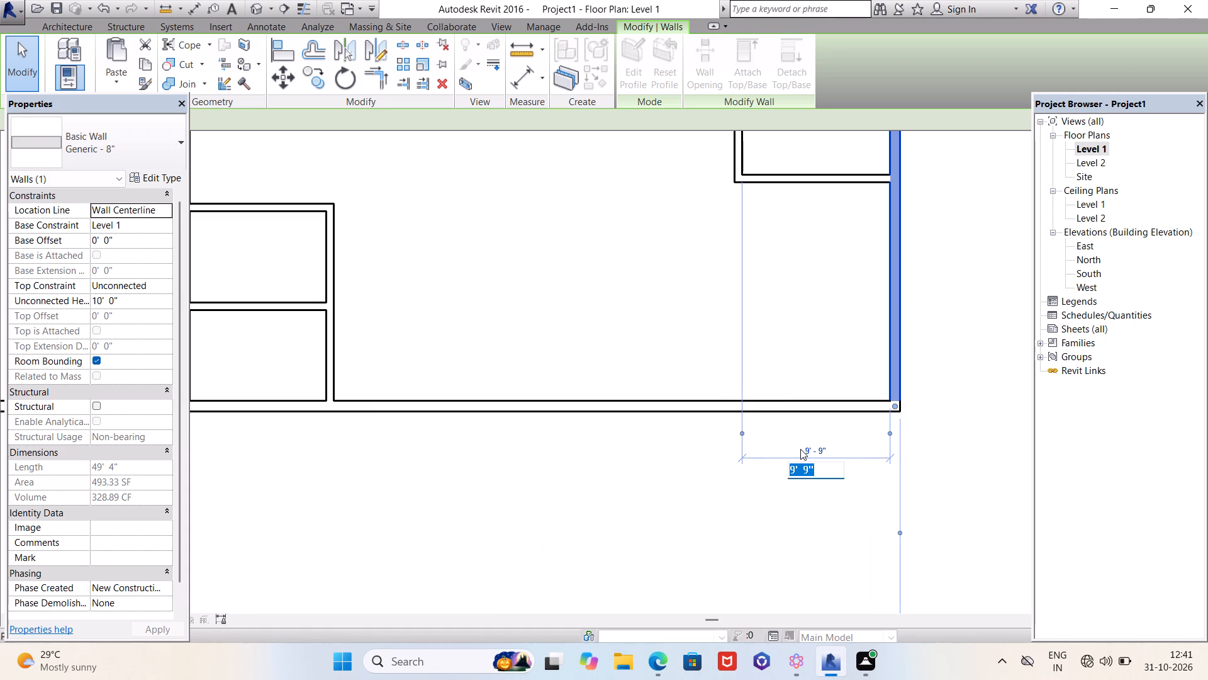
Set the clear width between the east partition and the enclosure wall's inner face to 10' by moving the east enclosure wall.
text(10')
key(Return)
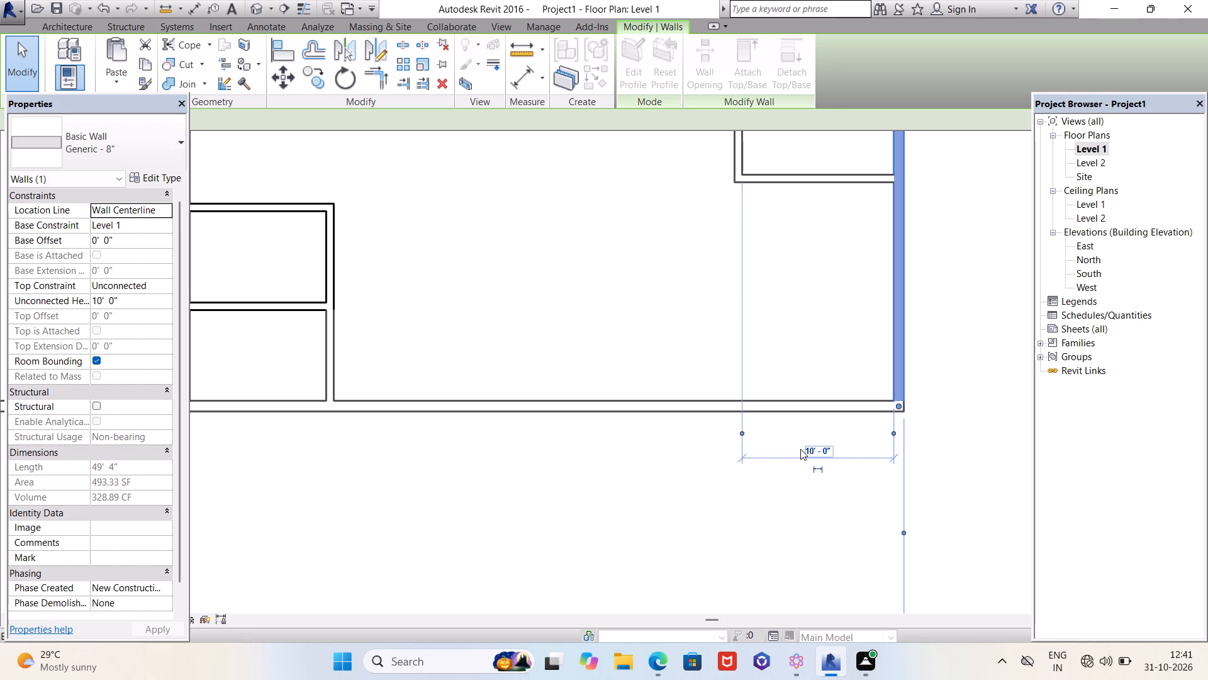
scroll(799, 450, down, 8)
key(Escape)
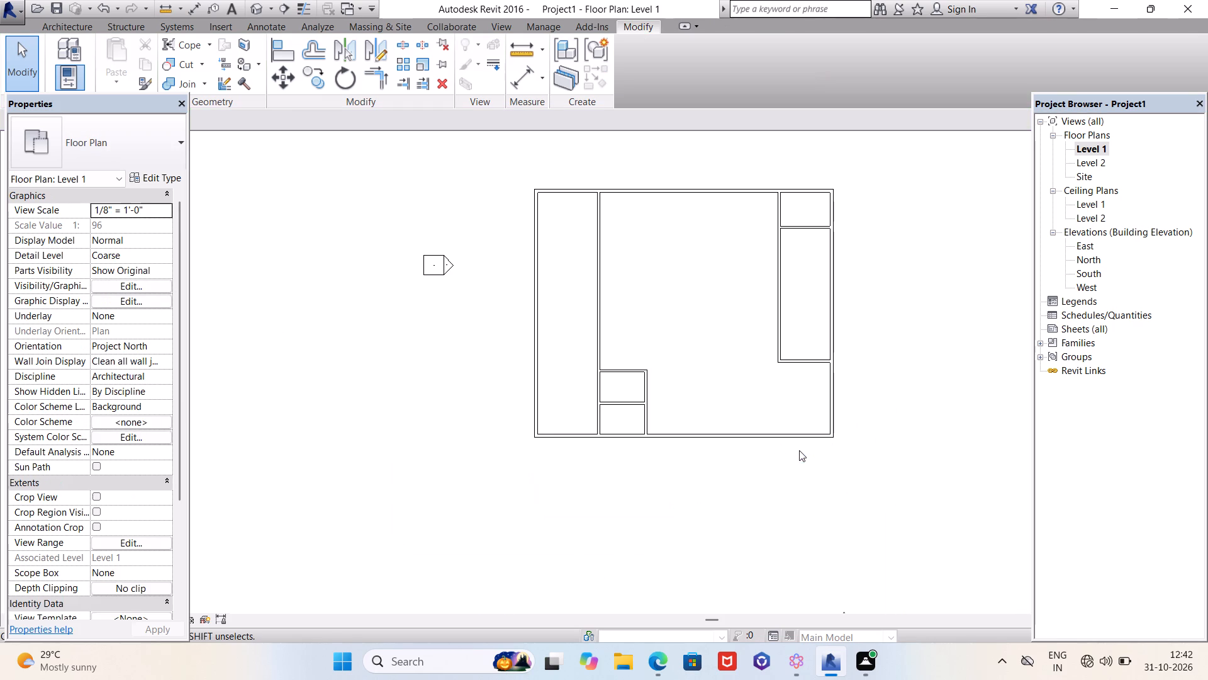
Measure the overall outer length of the north enclosure wall from its west corner to its east corner.
scroll(821, 202, up, 2)
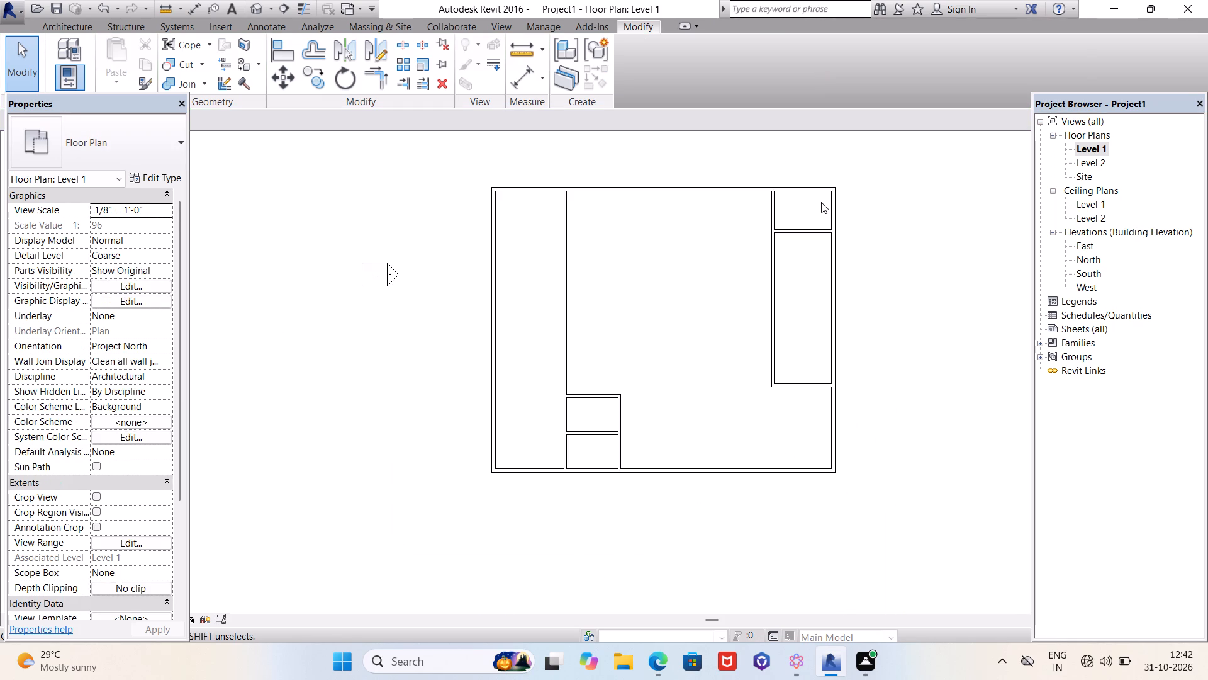
click(518, 47)
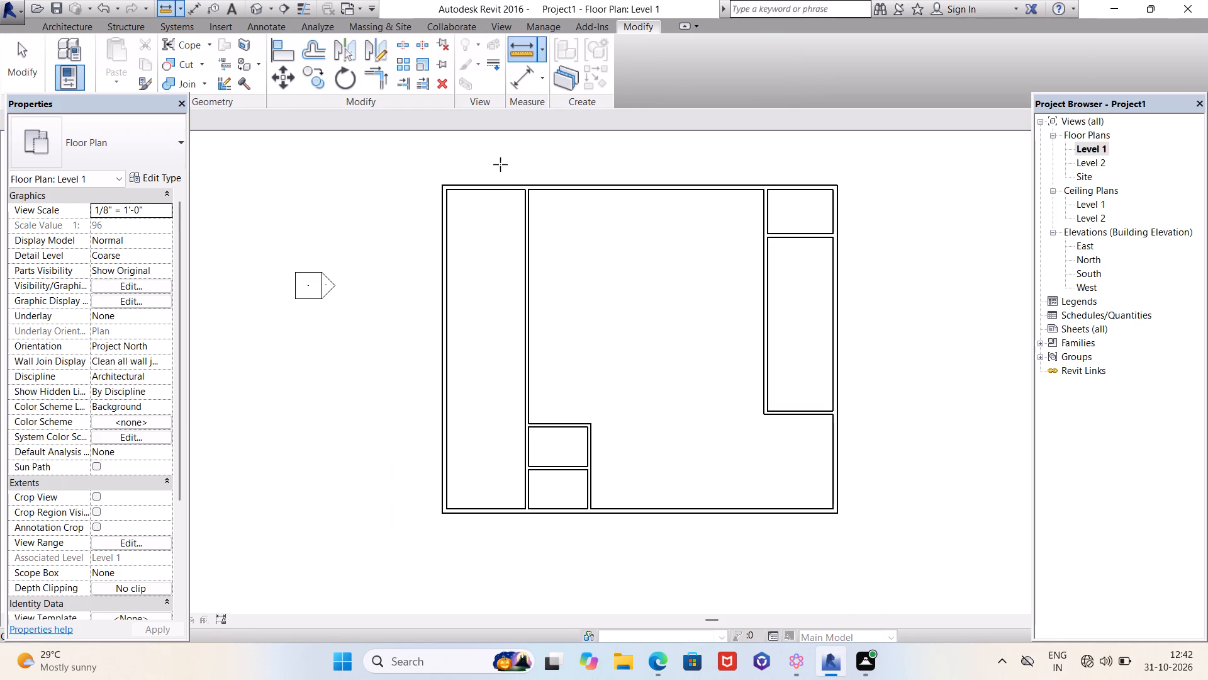
click(444, 185)
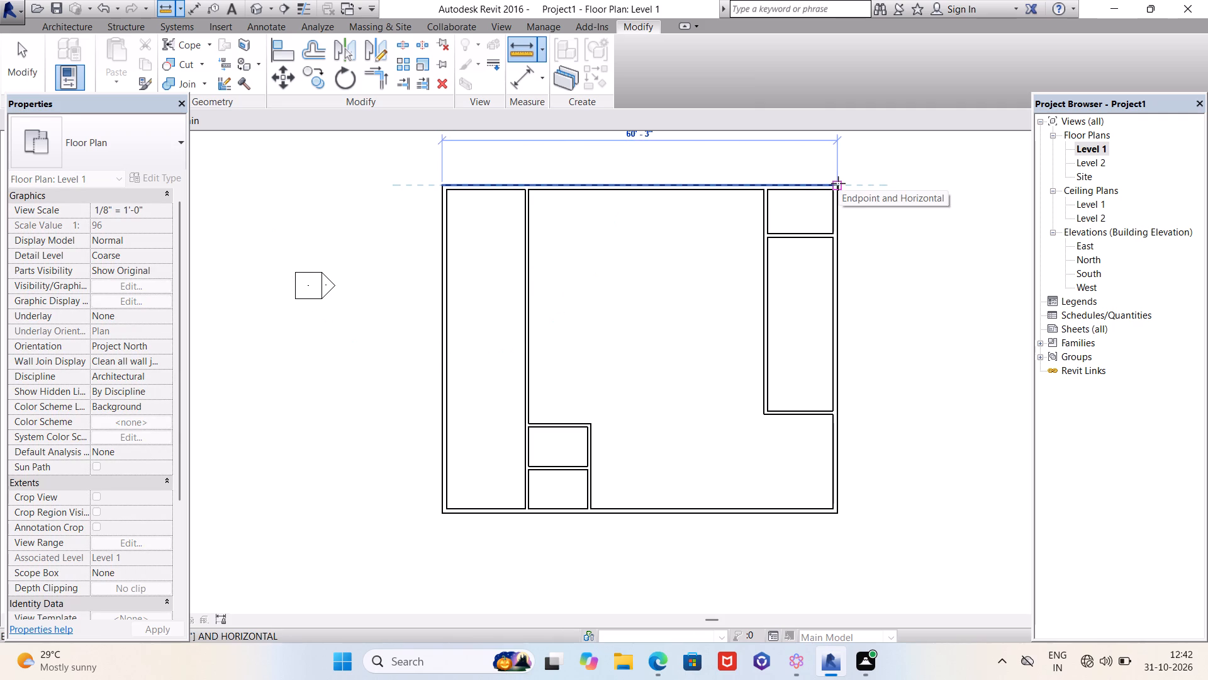
key(Escape)
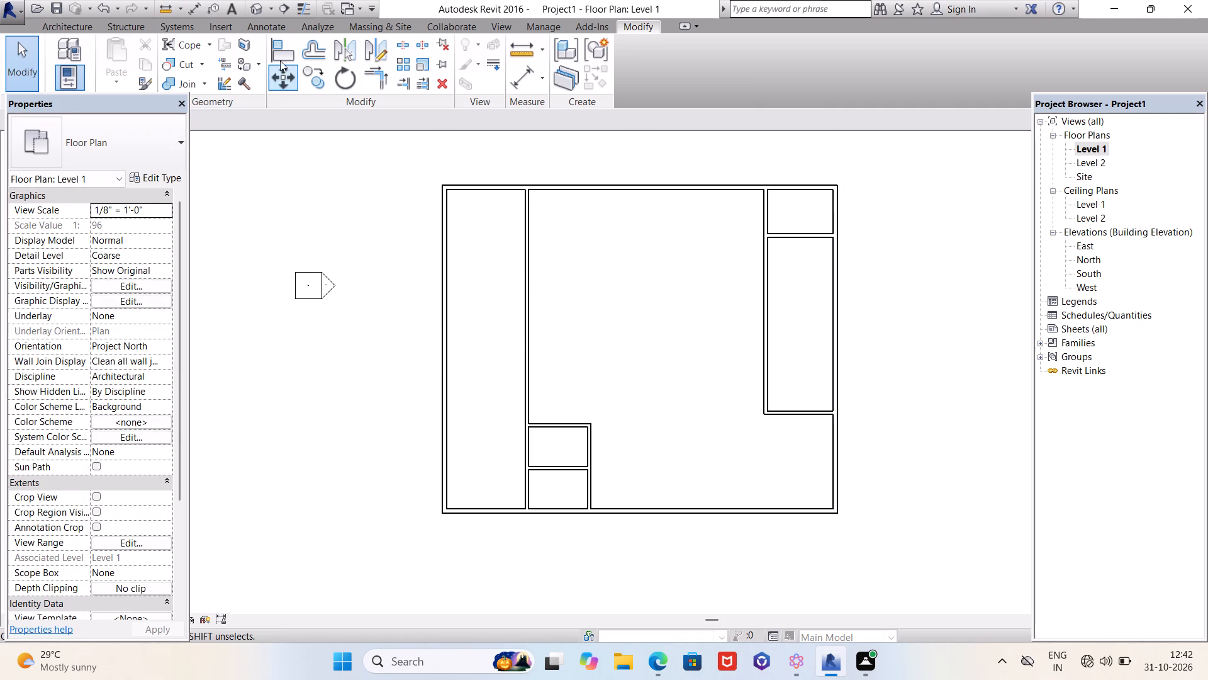
click(581, 187)
key(Escape)
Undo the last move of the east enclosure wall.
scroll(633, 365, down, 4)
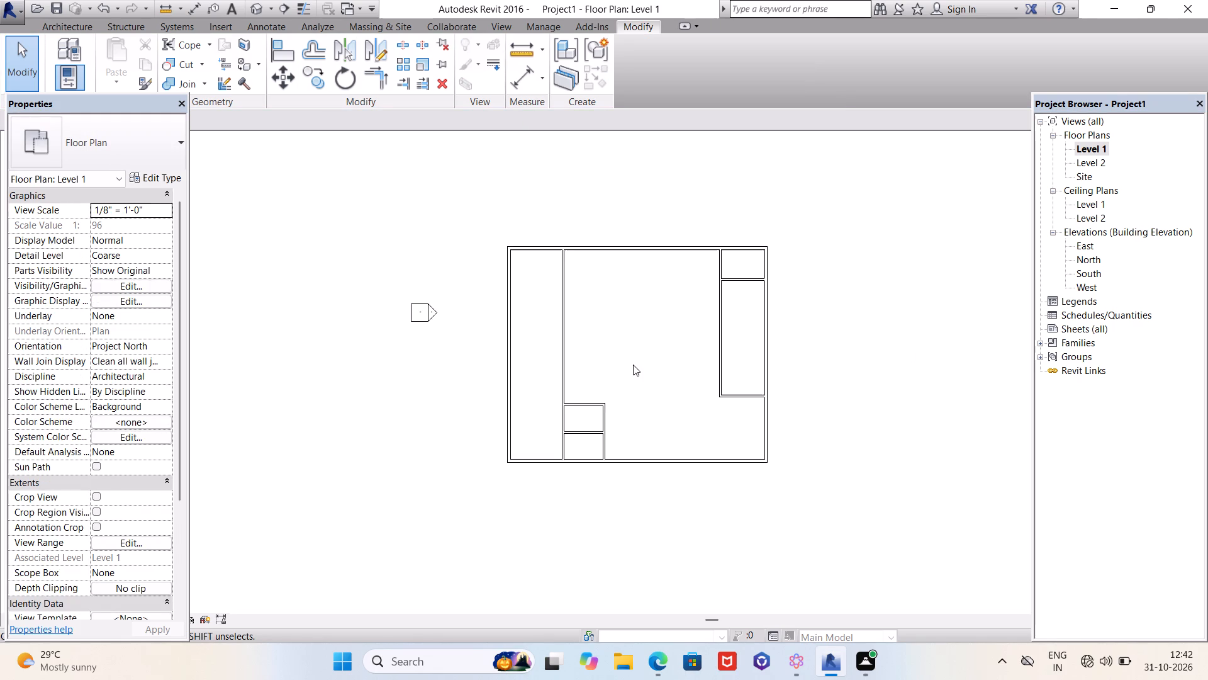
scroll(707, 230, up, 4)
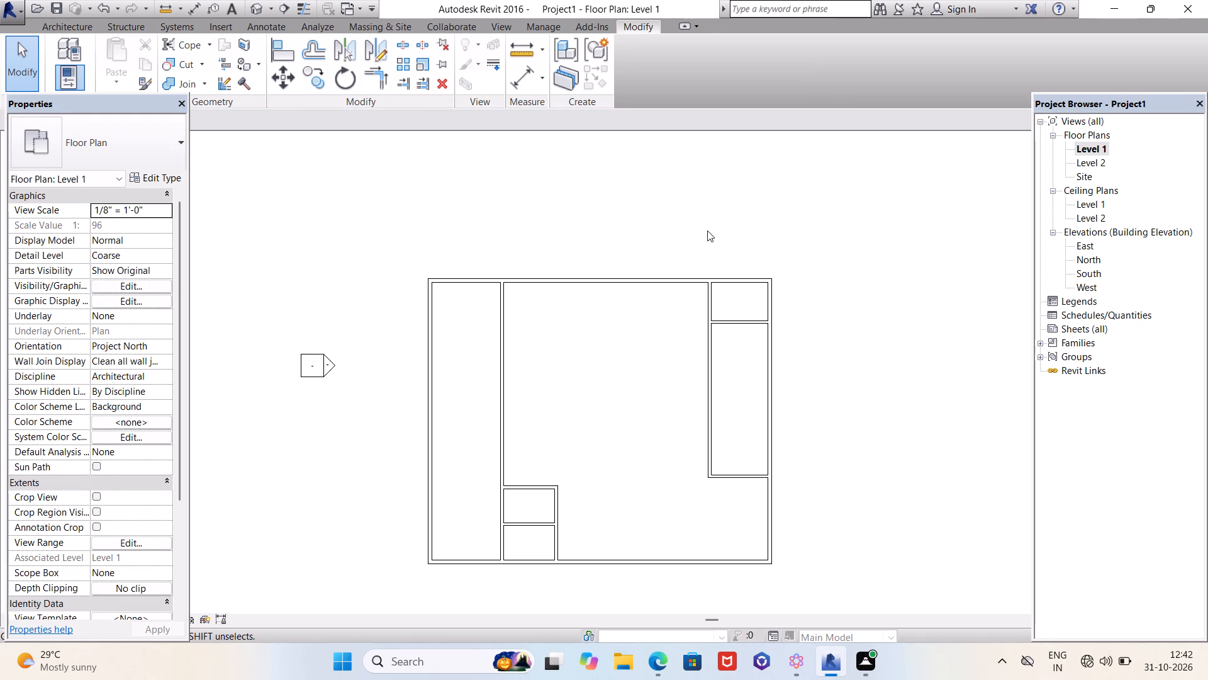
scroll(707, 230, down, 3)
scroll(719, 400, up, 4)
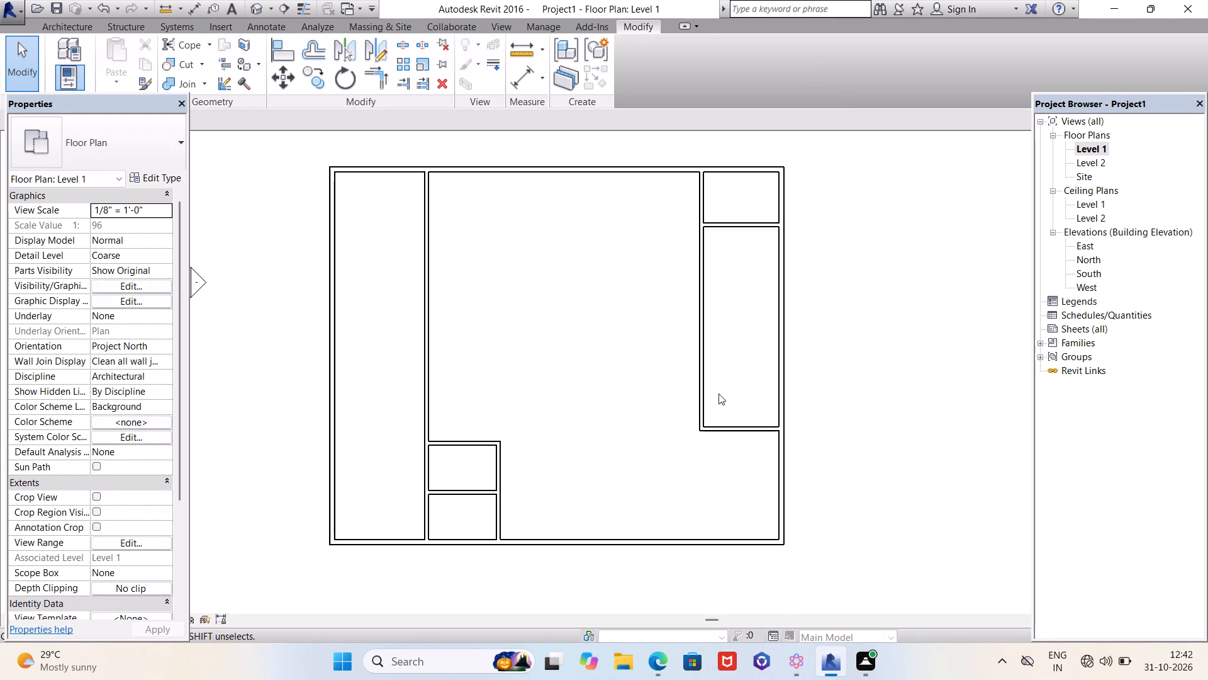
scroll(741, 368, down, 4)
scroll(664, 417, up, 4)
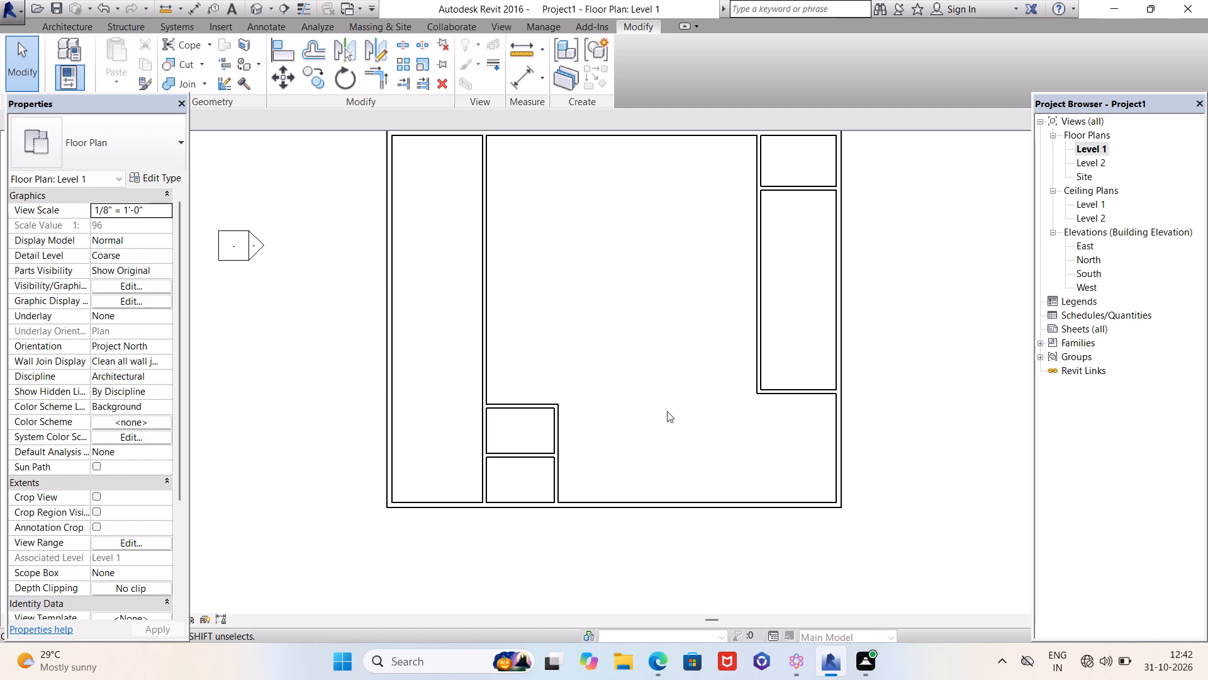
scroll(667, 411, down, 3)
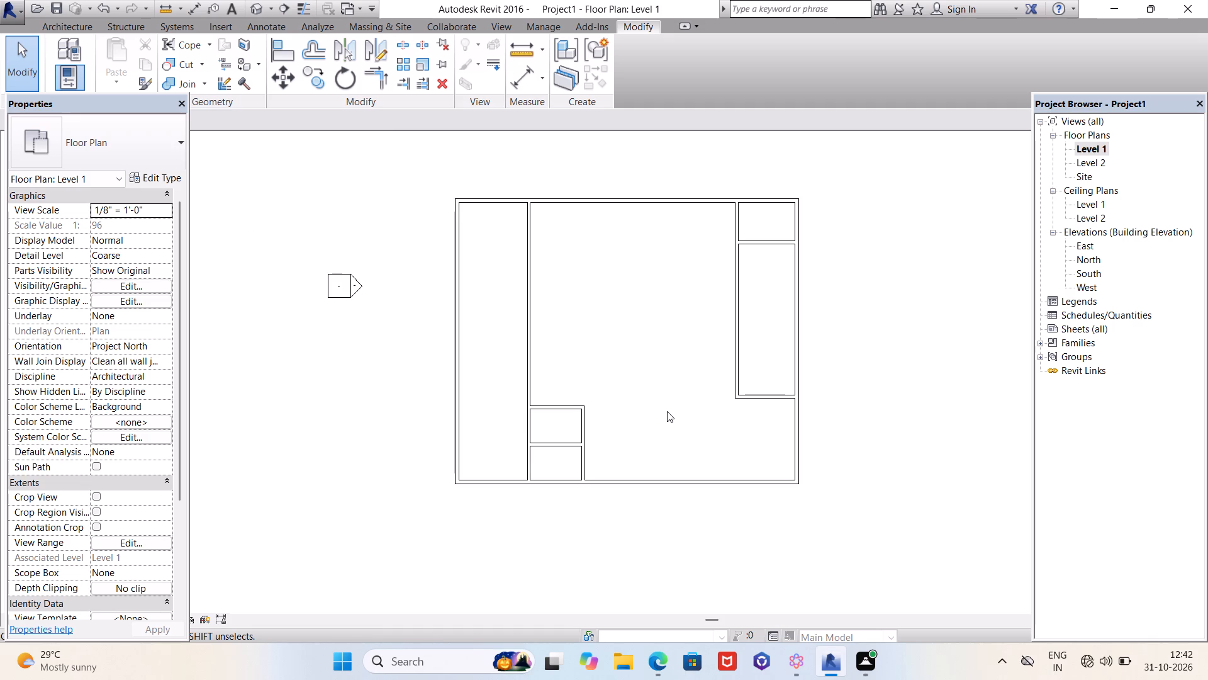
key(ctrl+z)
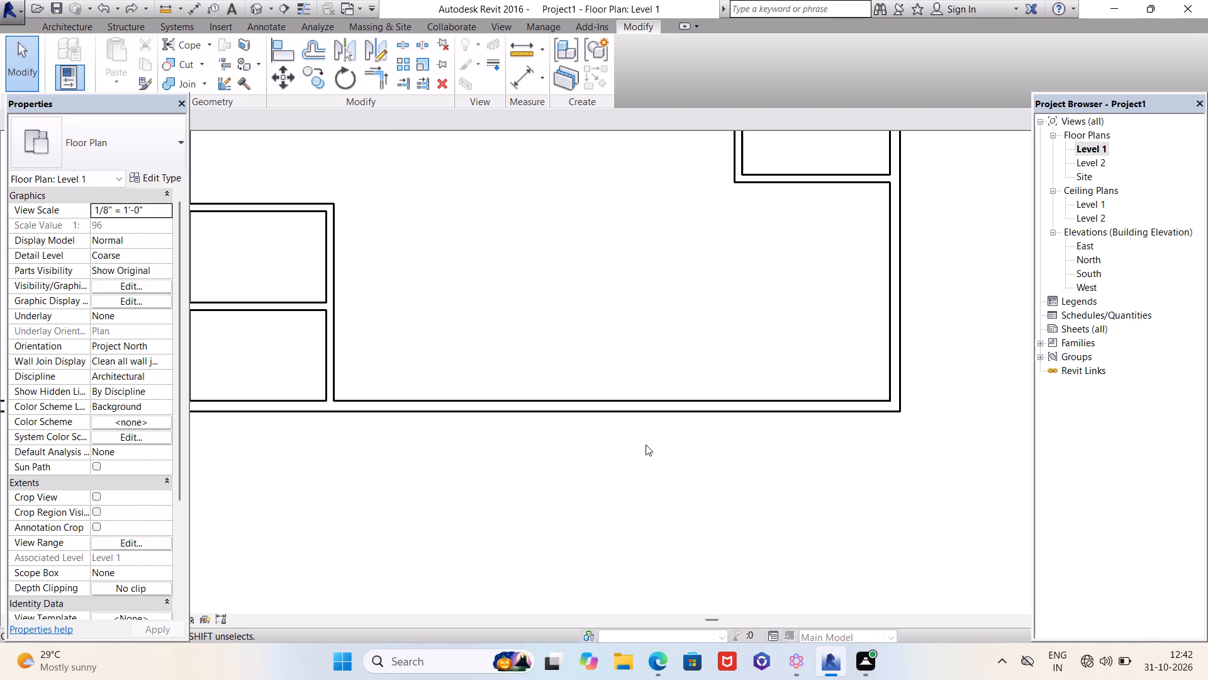
Move the east partition so its inner face sits 10' clear of the east enclosure wall's inner face.
scroll(631, 469, down, 9)
scroll(675, 331, up, 4)
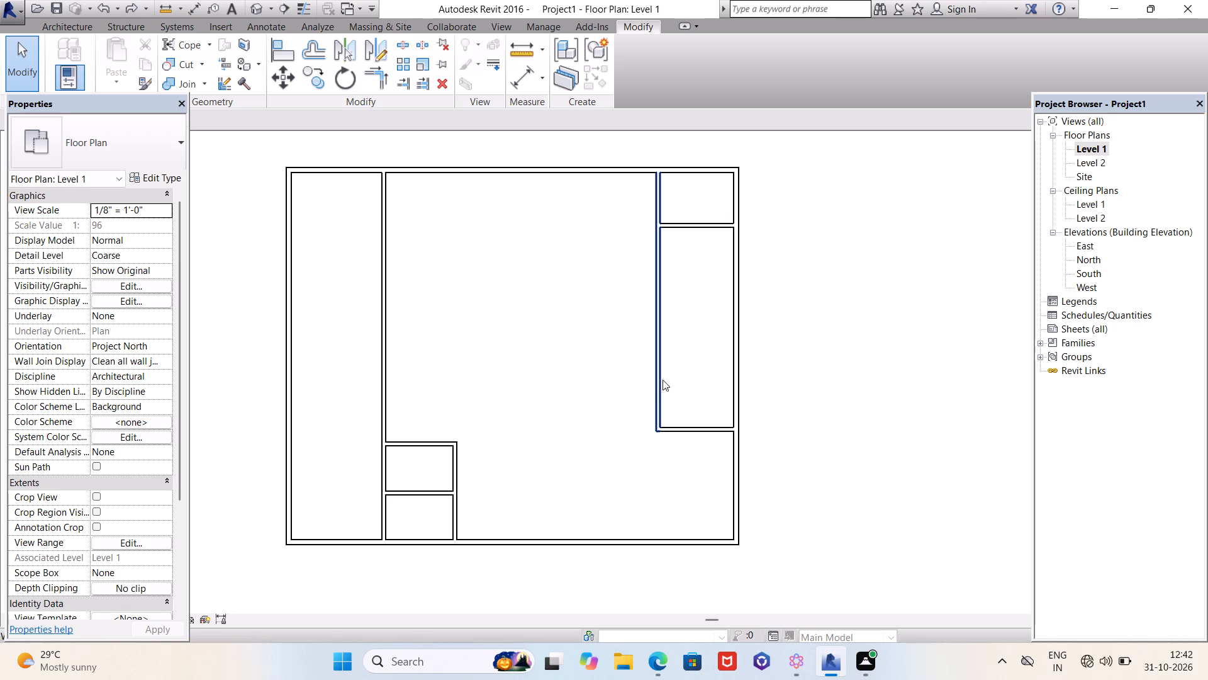
click(661, 377)
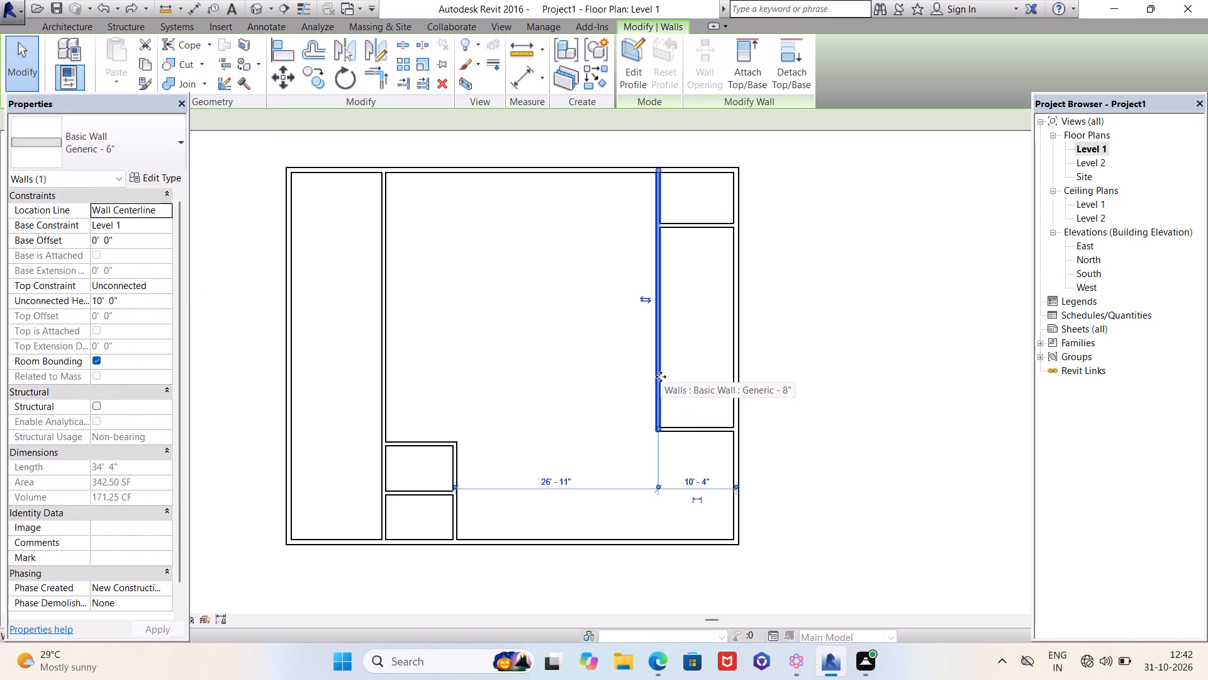
scroll(685, 496, up, 4)
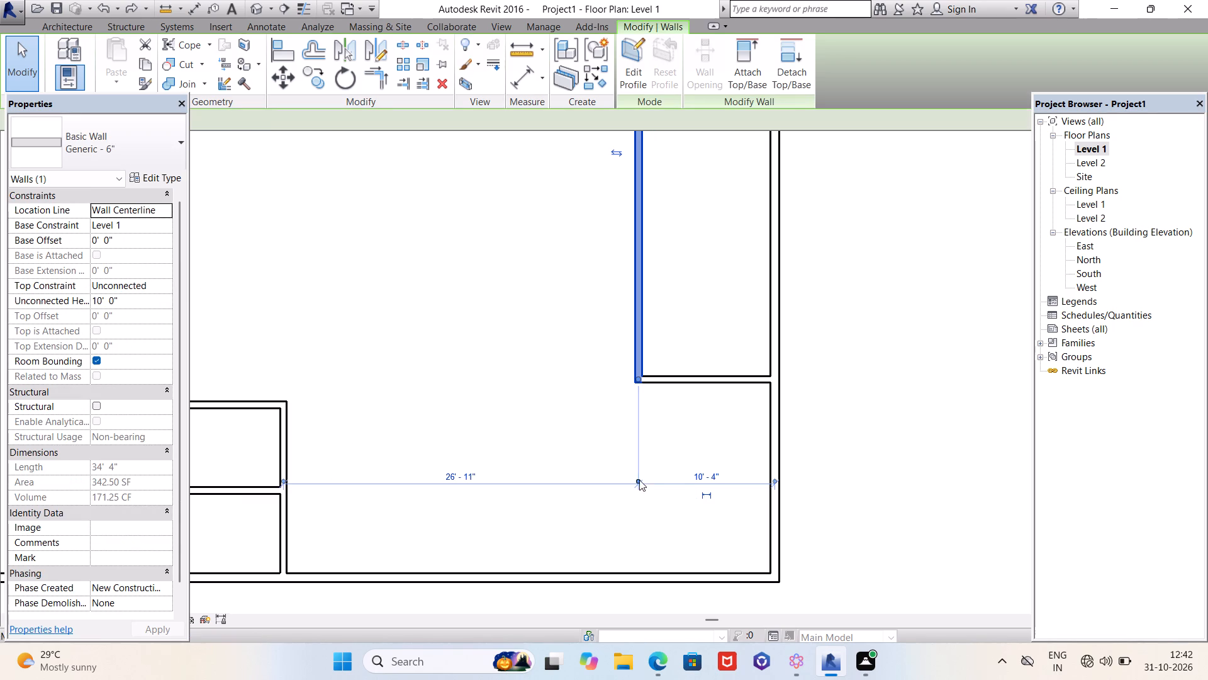
click(636, 480)
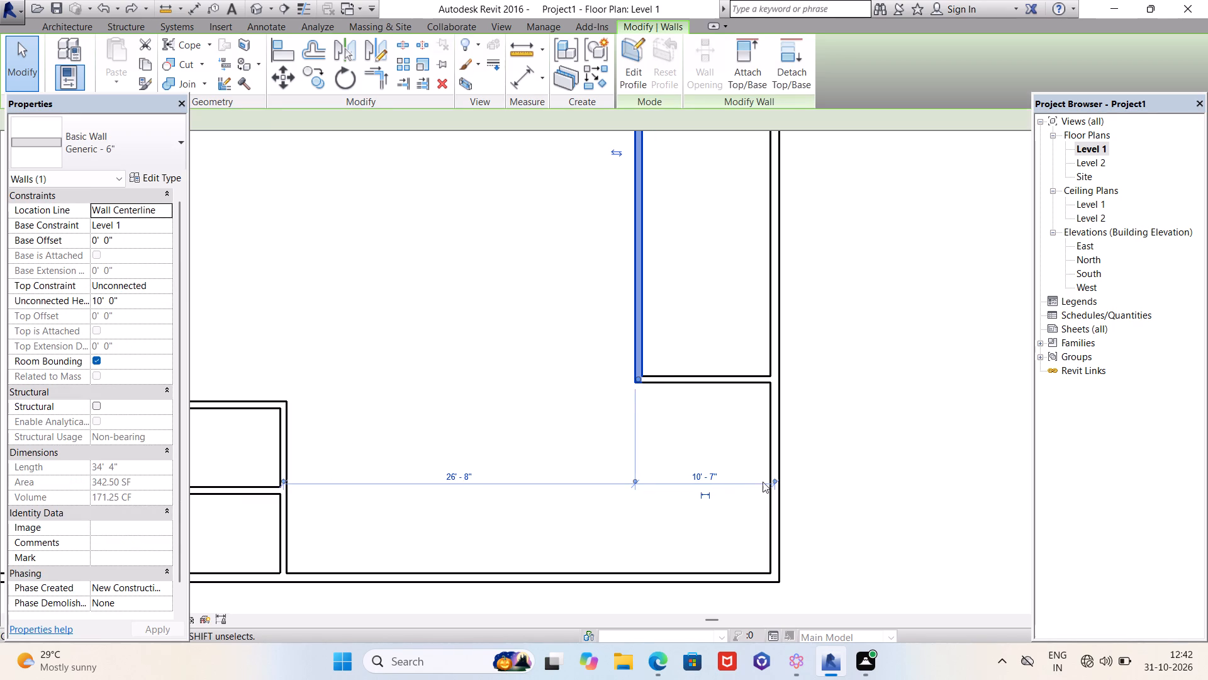
click(773, 480)
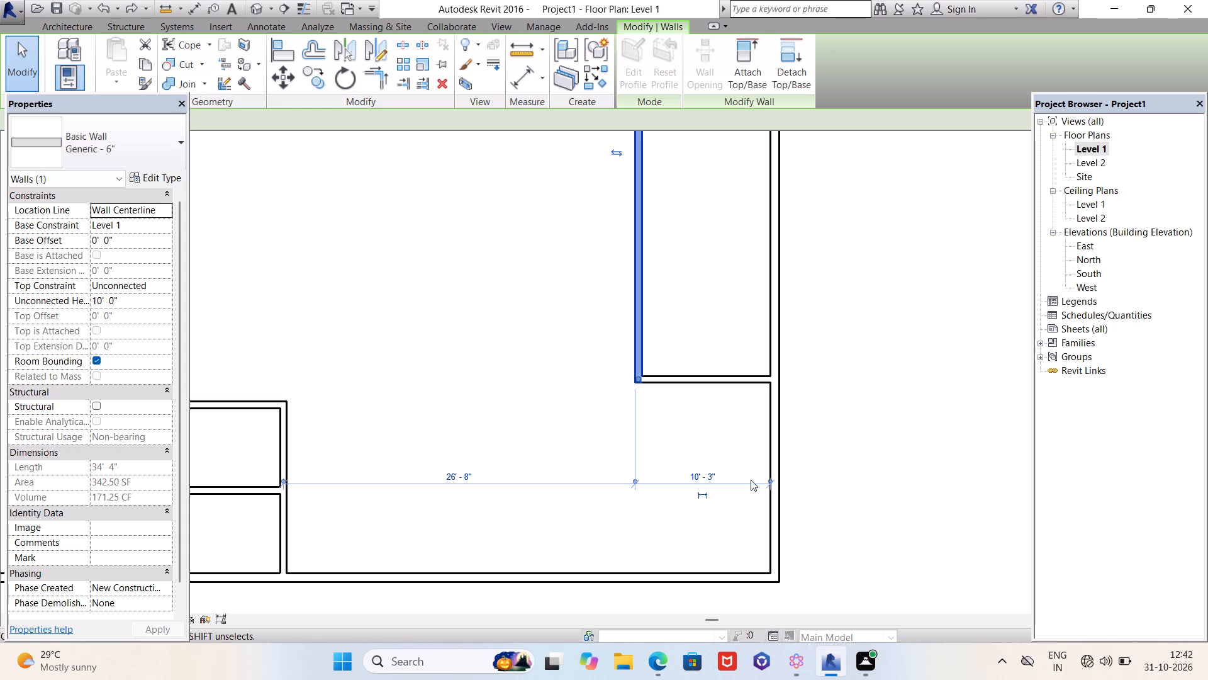
click(710, 473)
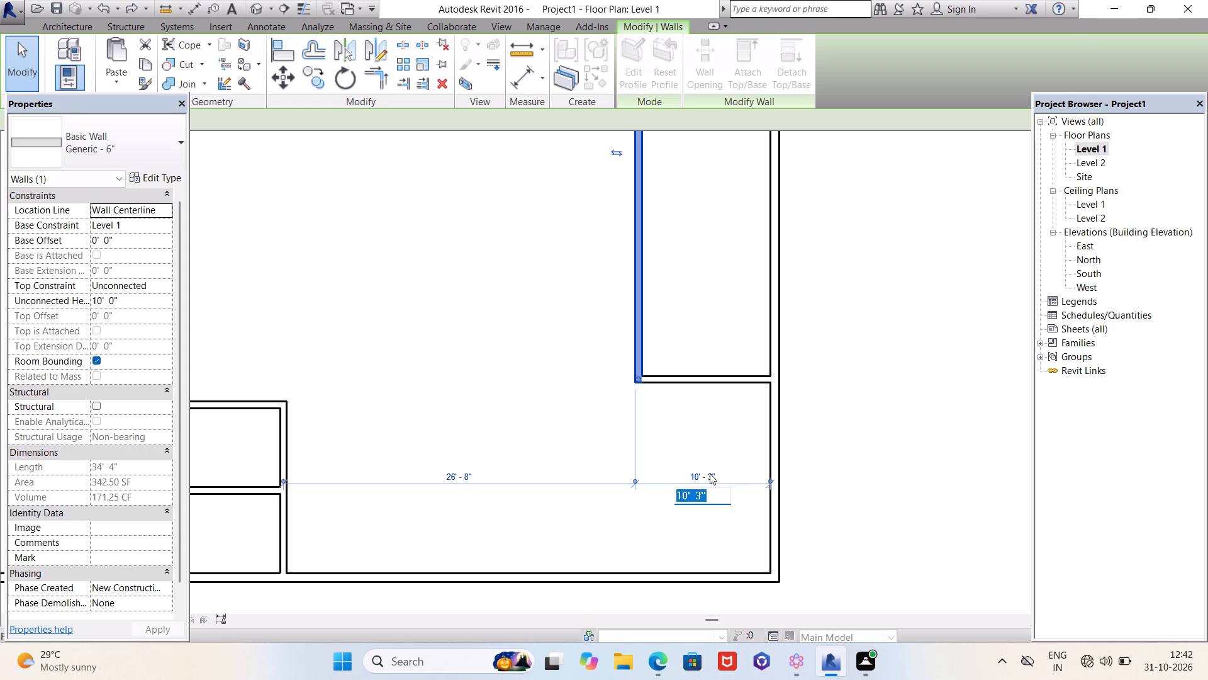
scroll(819, 511, down, 3)
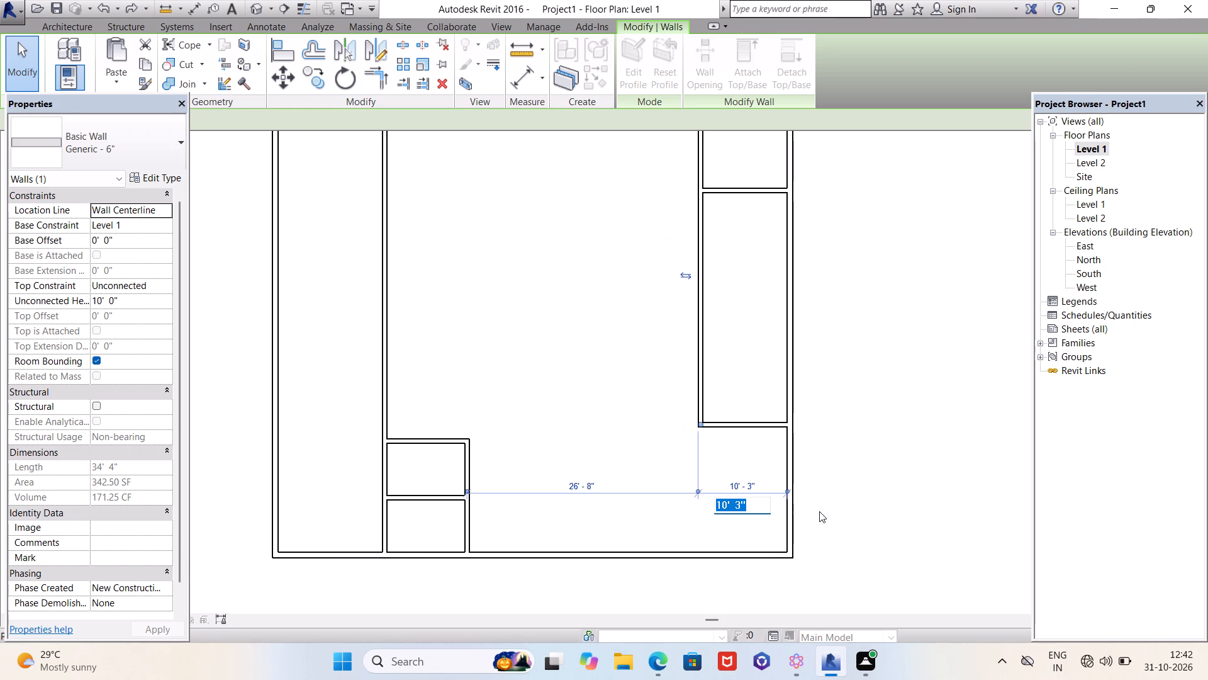
click(696, 492)
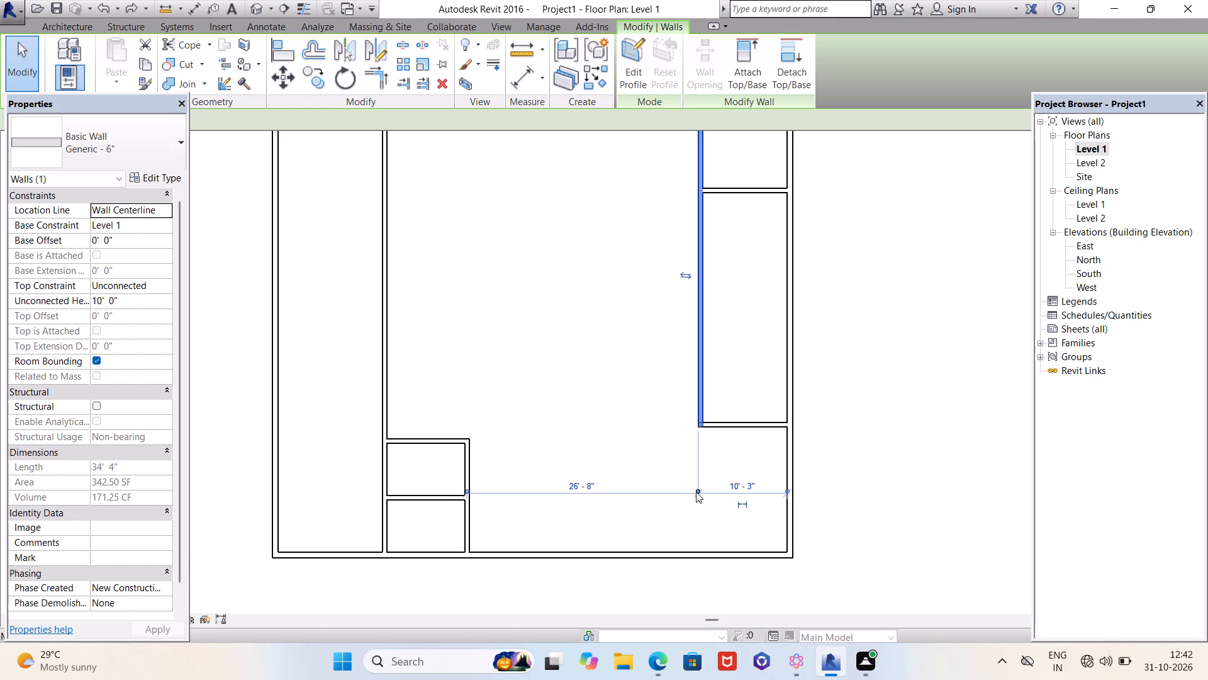
click(697, 490)
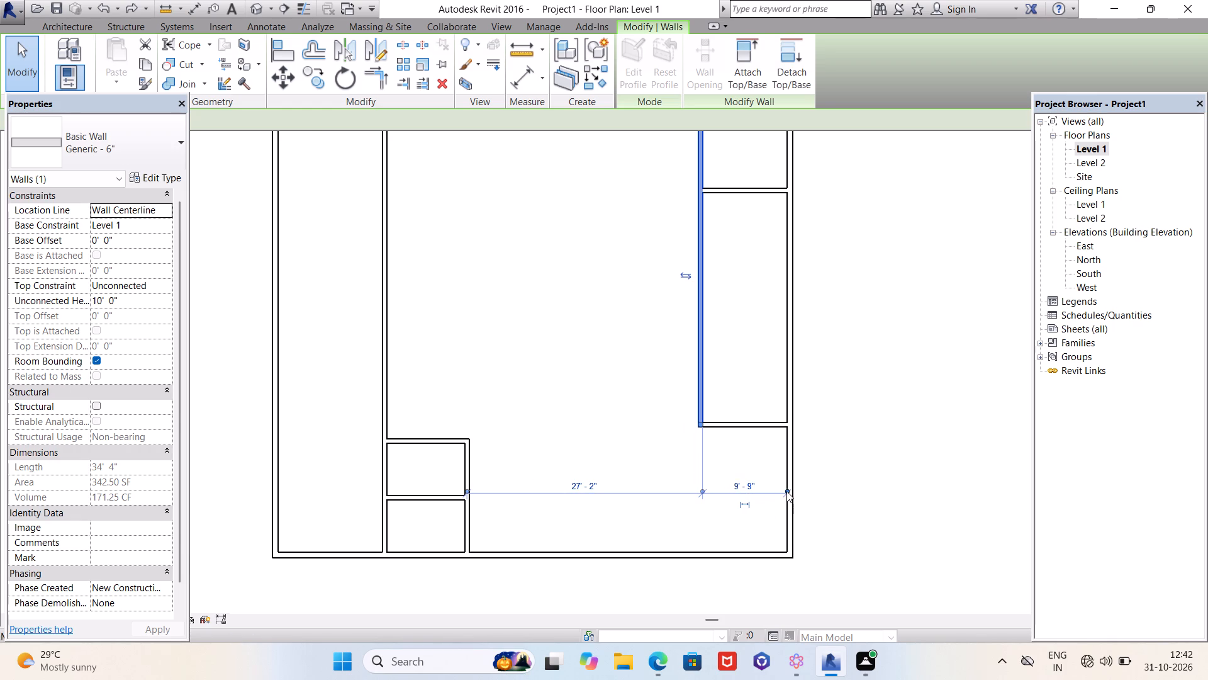
click(739, 485)
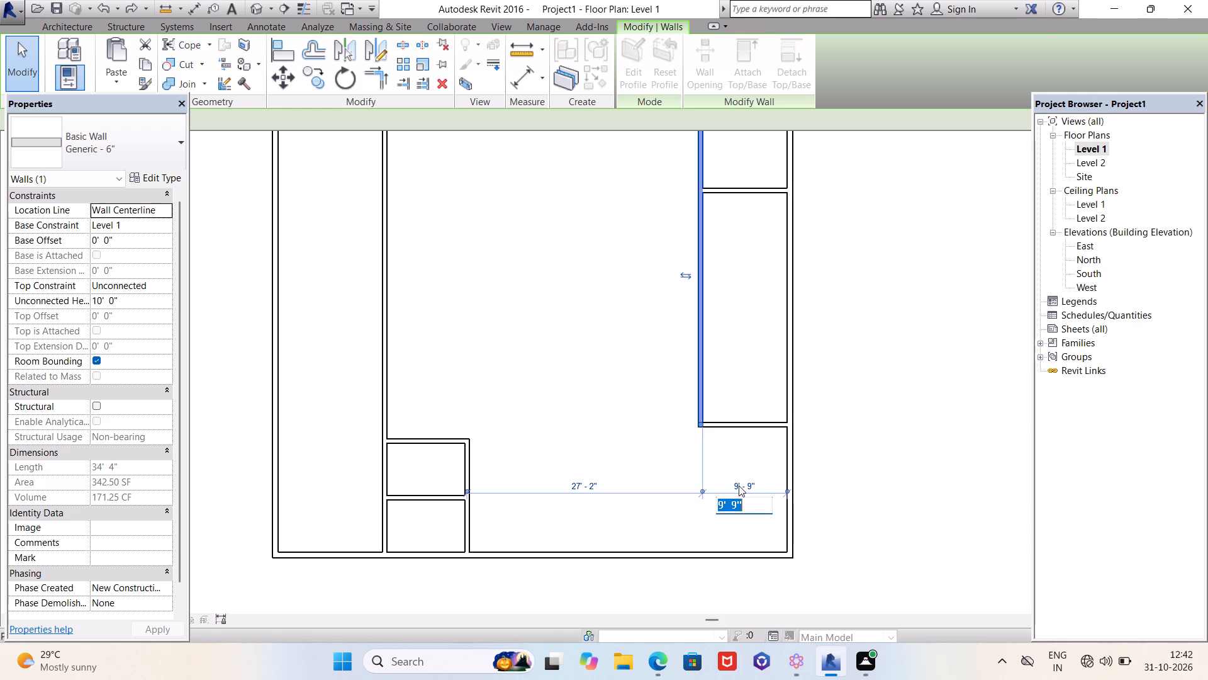
text(10')
key(Return)
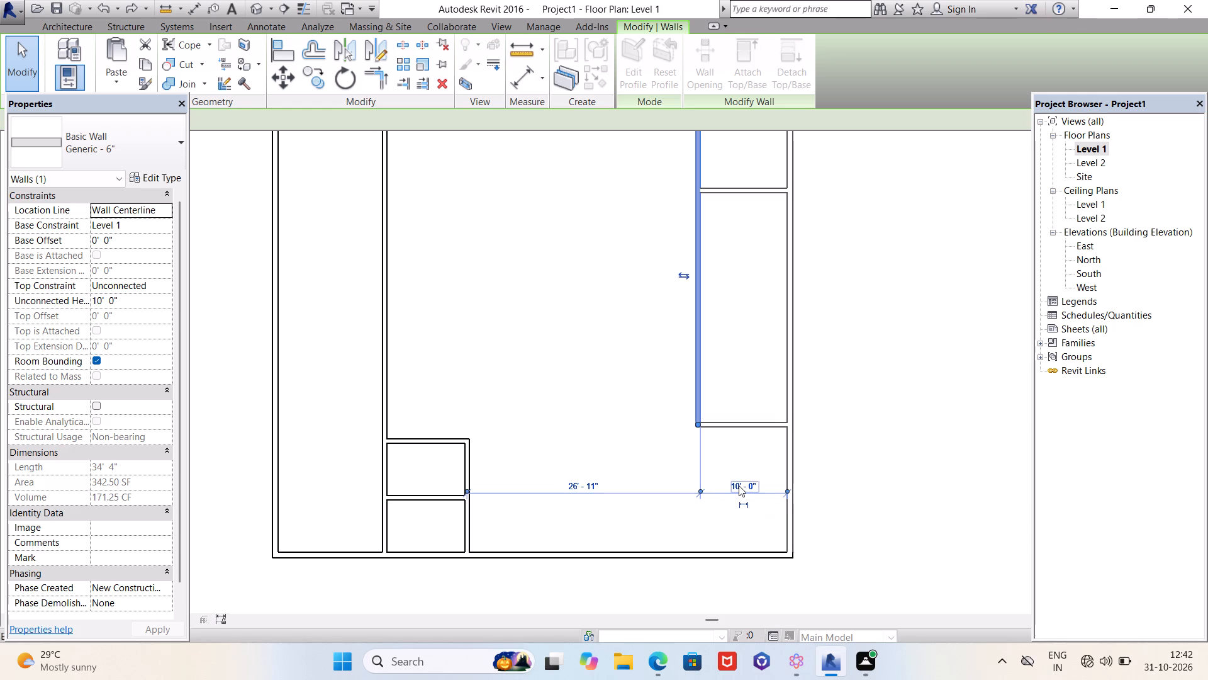
key(Escape)
Examine the northeast rooms and the overall wall layout of the plan.
scroll(746, 501, down, 3)
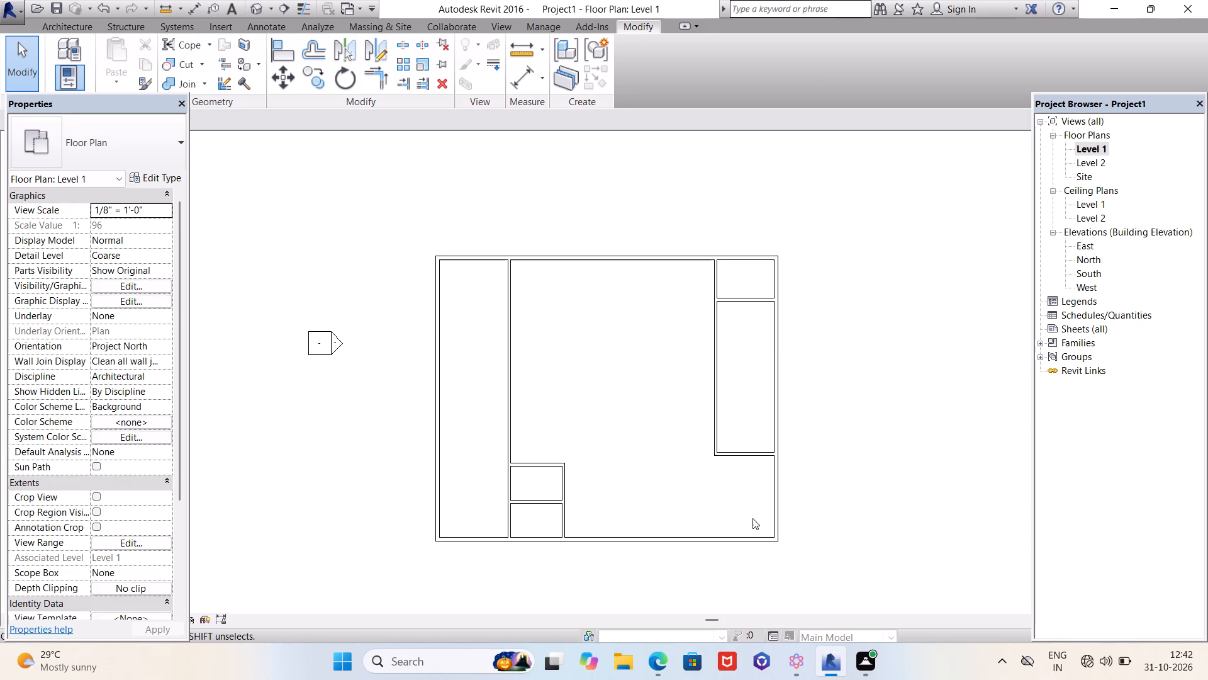
scroll(752, 518, down, 2)
scroll(742, 371, up, 8)
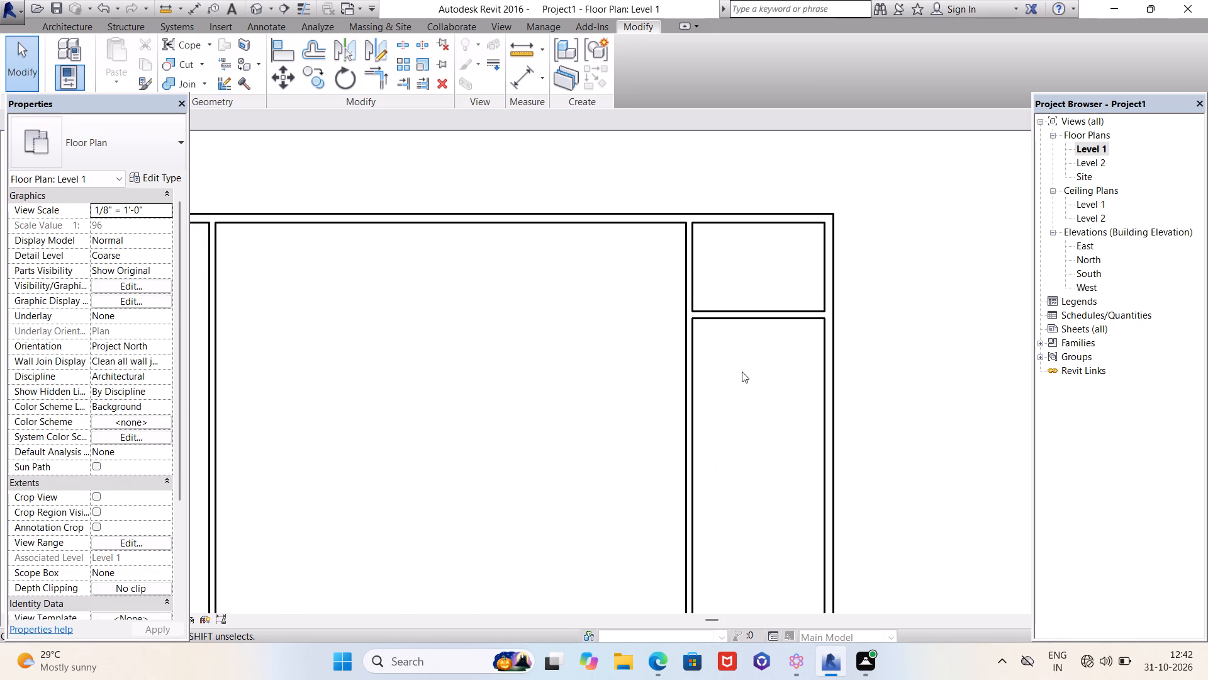
scroll(243, 356, down, 2)
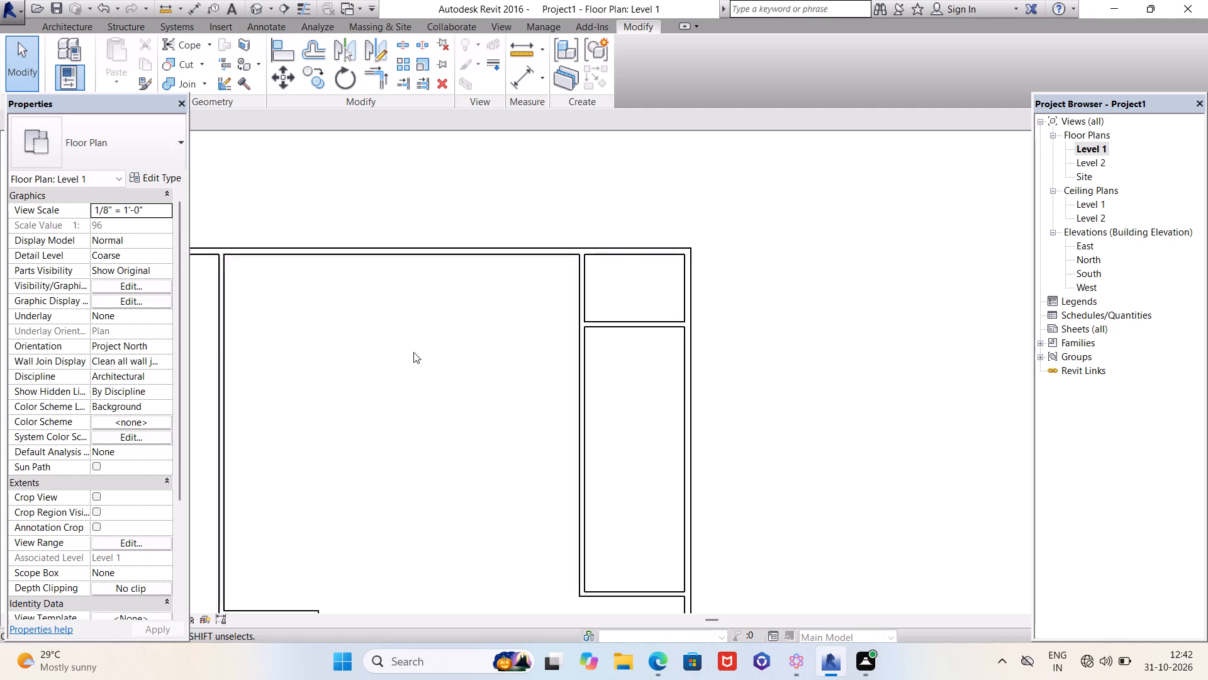
scroll(413, 352, down, 1)
scroll(586, 356, down, 2)
middle_drag(365, 344, 447, 288)
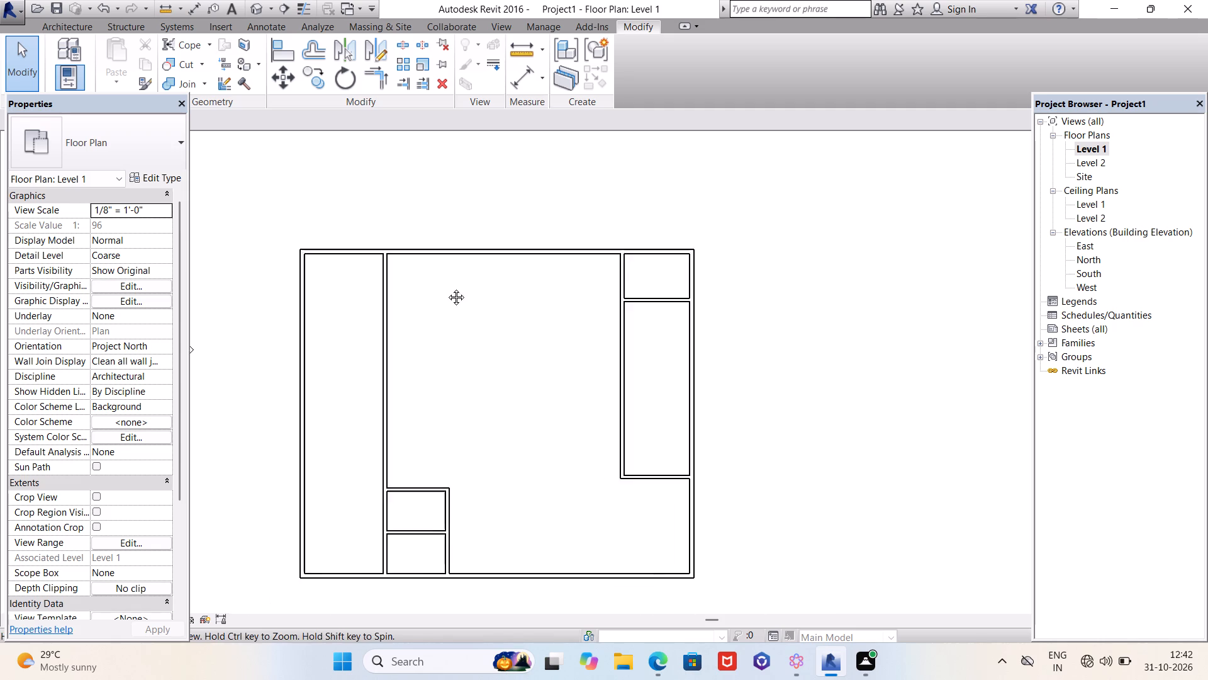
middle_drag(447, 288, 543, 258)
scroll(613, 272, up, 2)
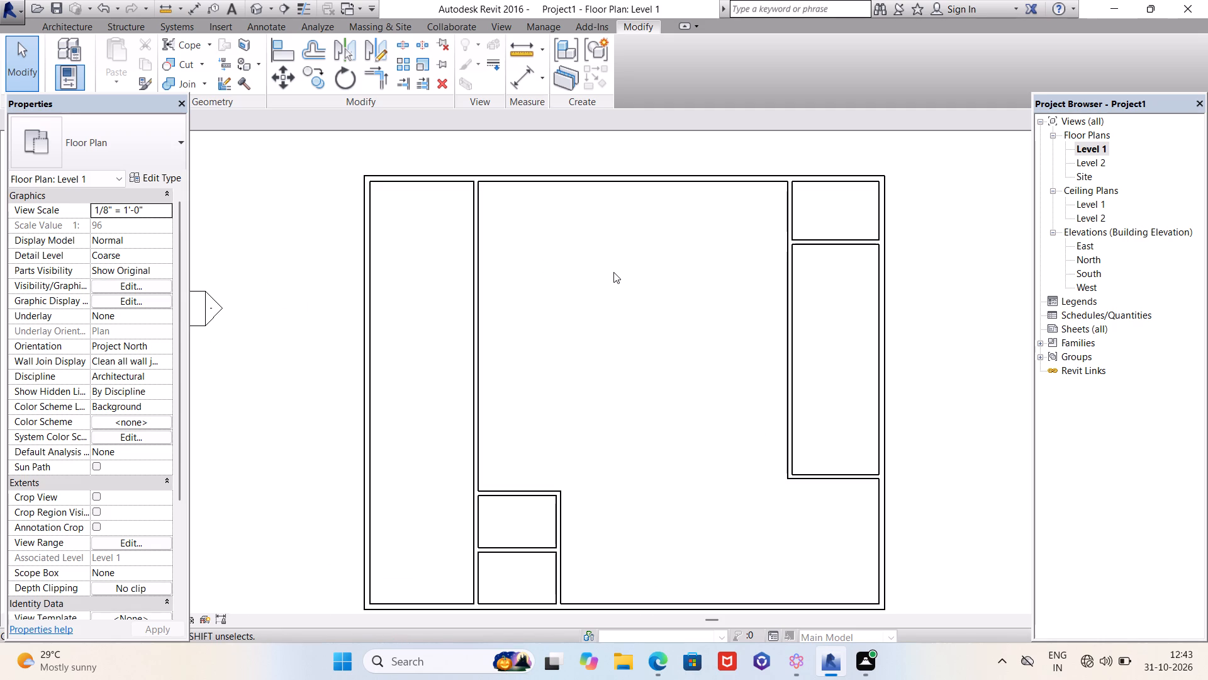
scroll(613, 272, down, 1)
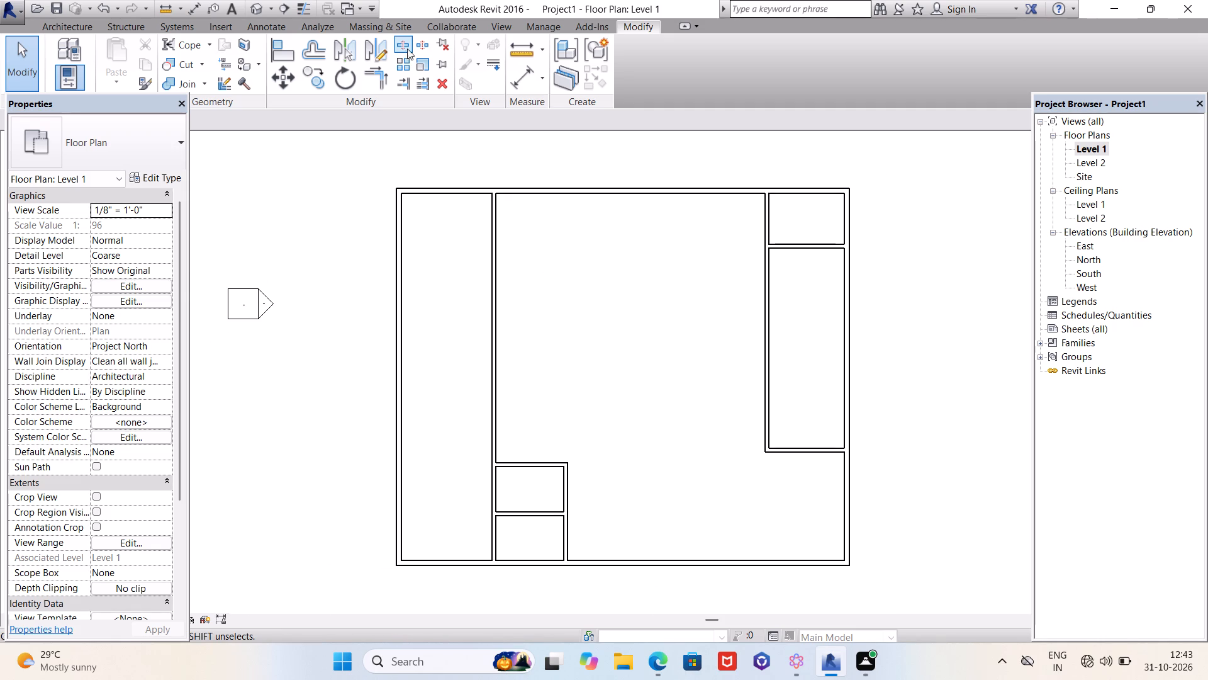
Split the west enclosure wall about 7'-8" south of the east strip's cross wall and about 2'-7" south of the small rooms' north wall.
click(413, 39)
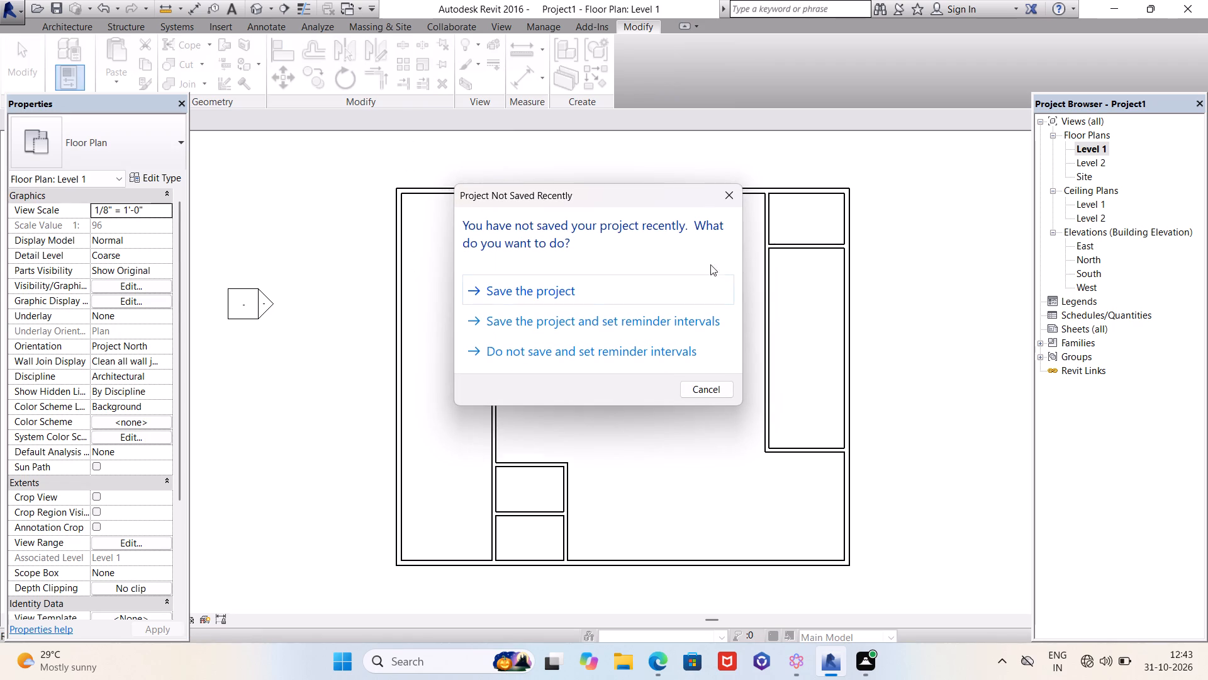
click(726, 195)
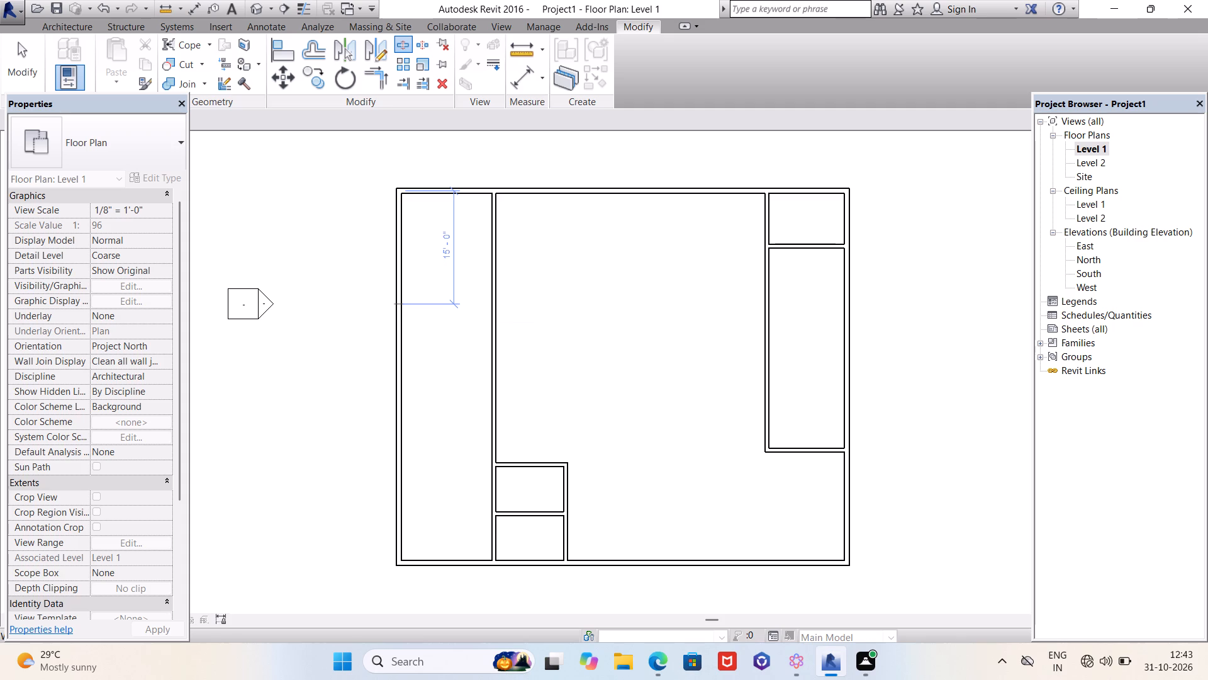
click(398, 303)
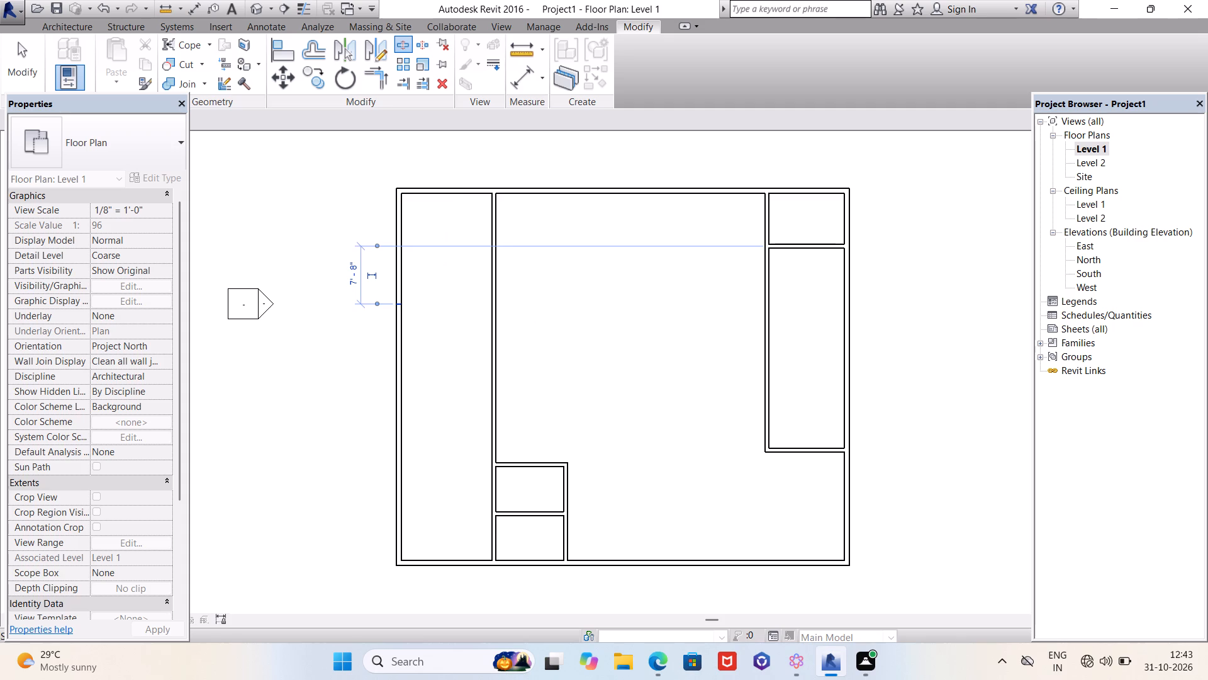
key(Escape)
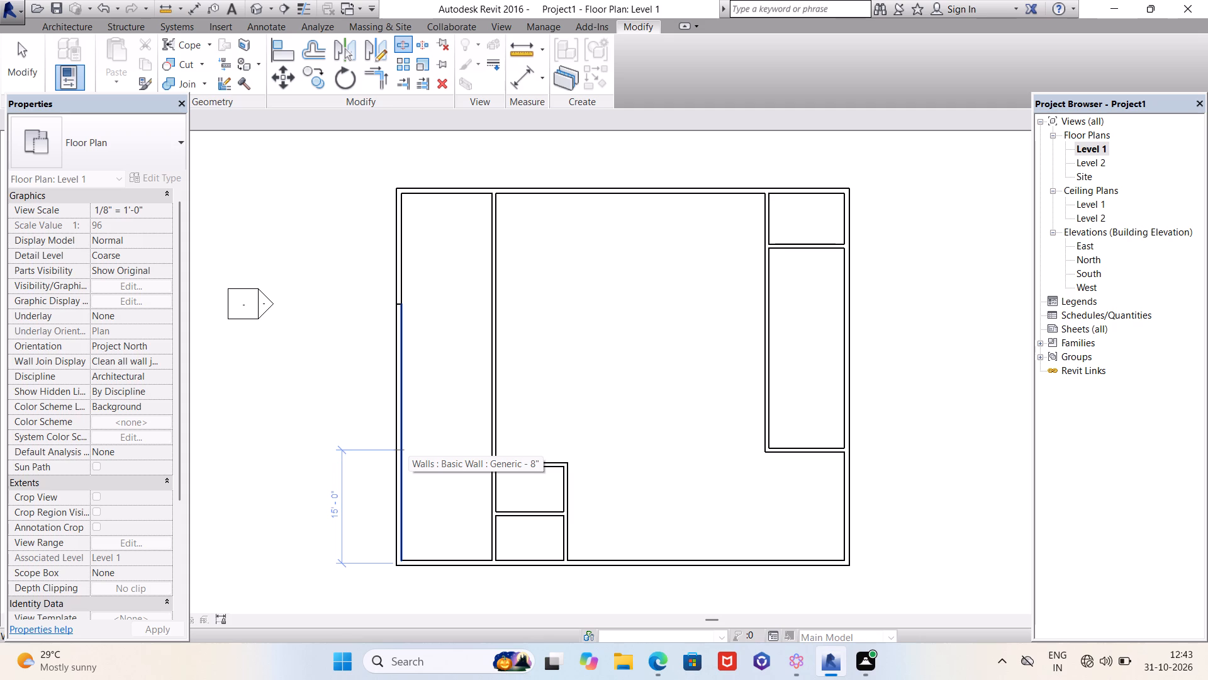
click(407, 484)
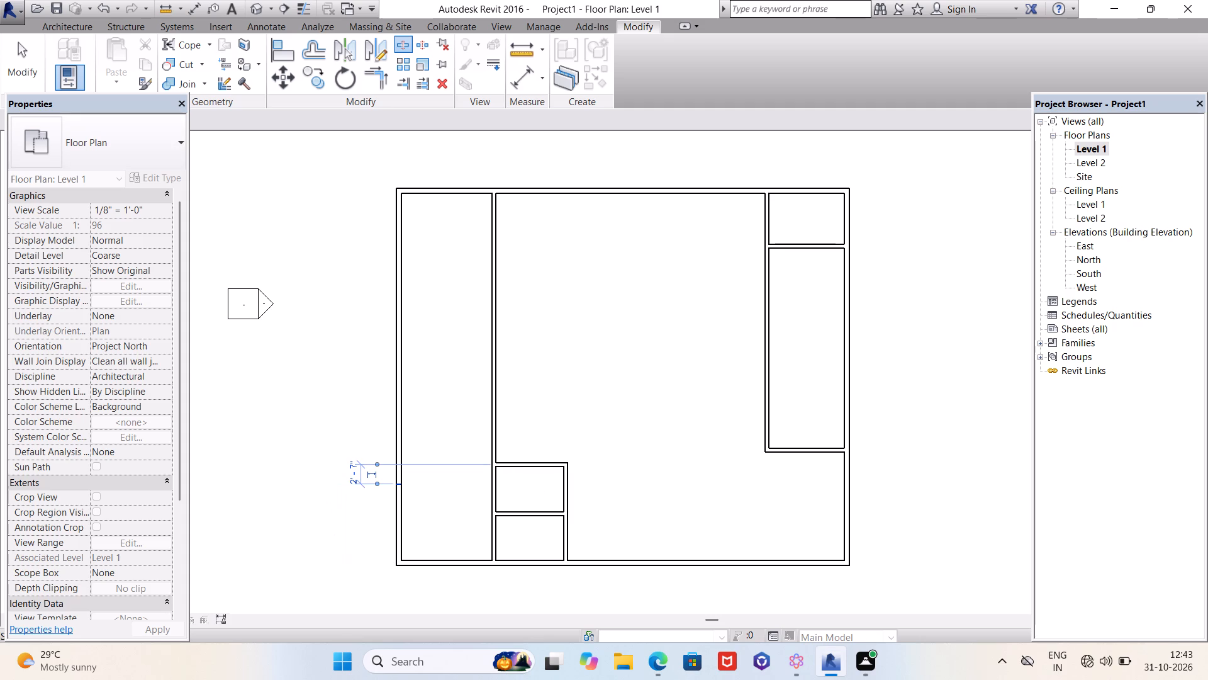
key(Escape)
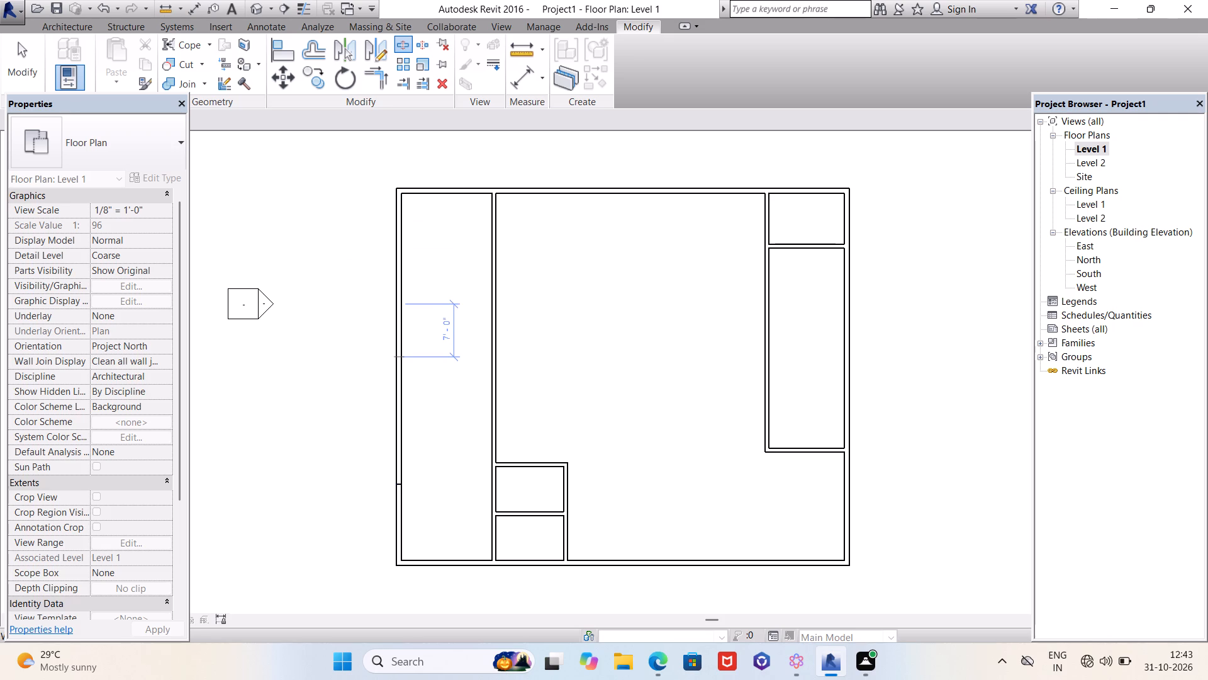
Undo the two splits of the west enclosure wall.
key(Escape)
key(Escape)
key(Escape)
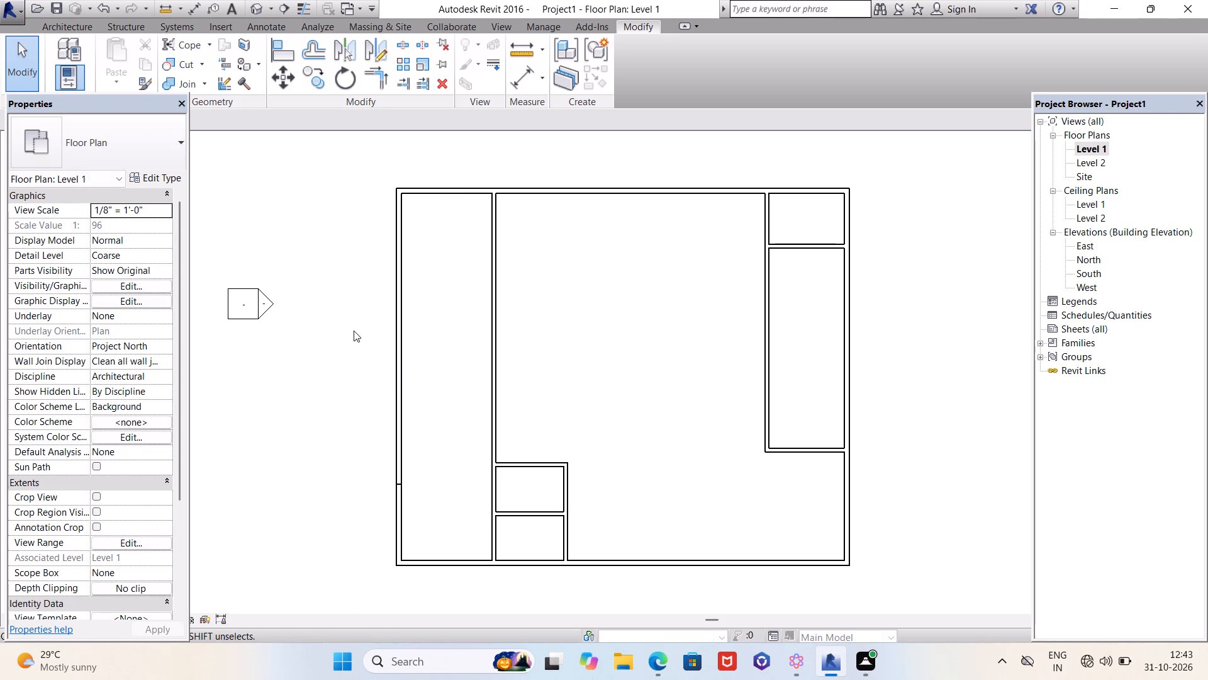
key(ctrl+z)
key(ctrl+z)
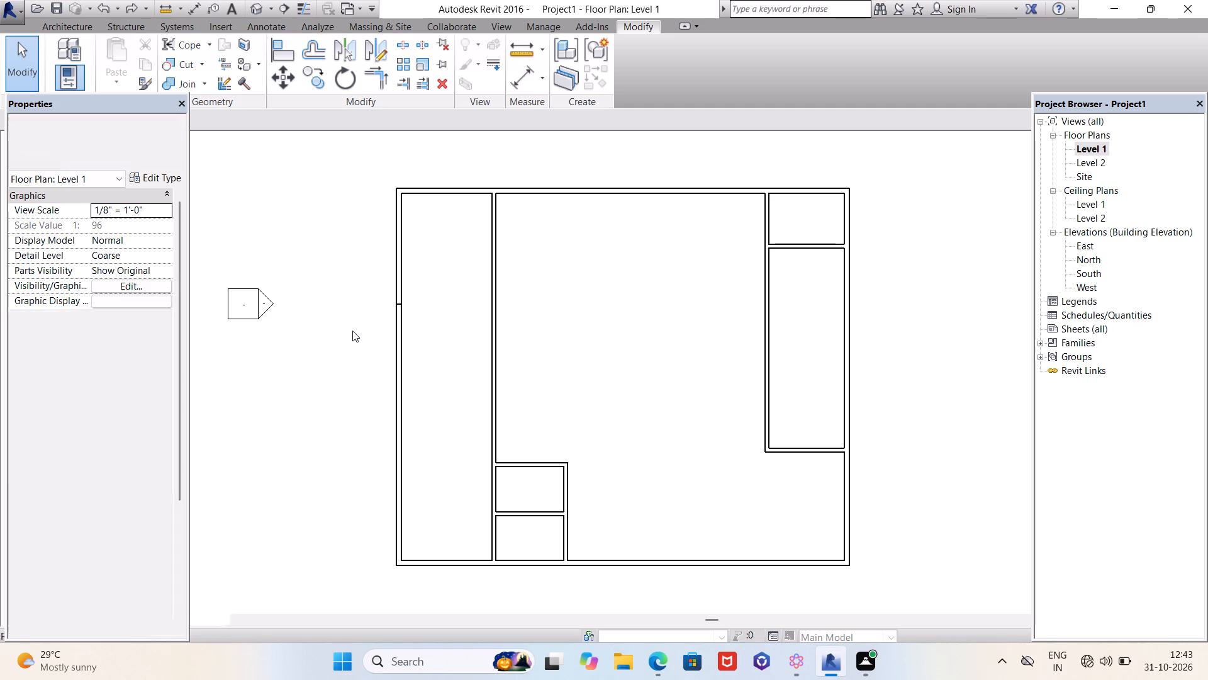
Split the west enclosure wall about 3'-8" south of the northeast cross wall and about 2'-1" south of the small rooms' north wall.
click(401, 52)
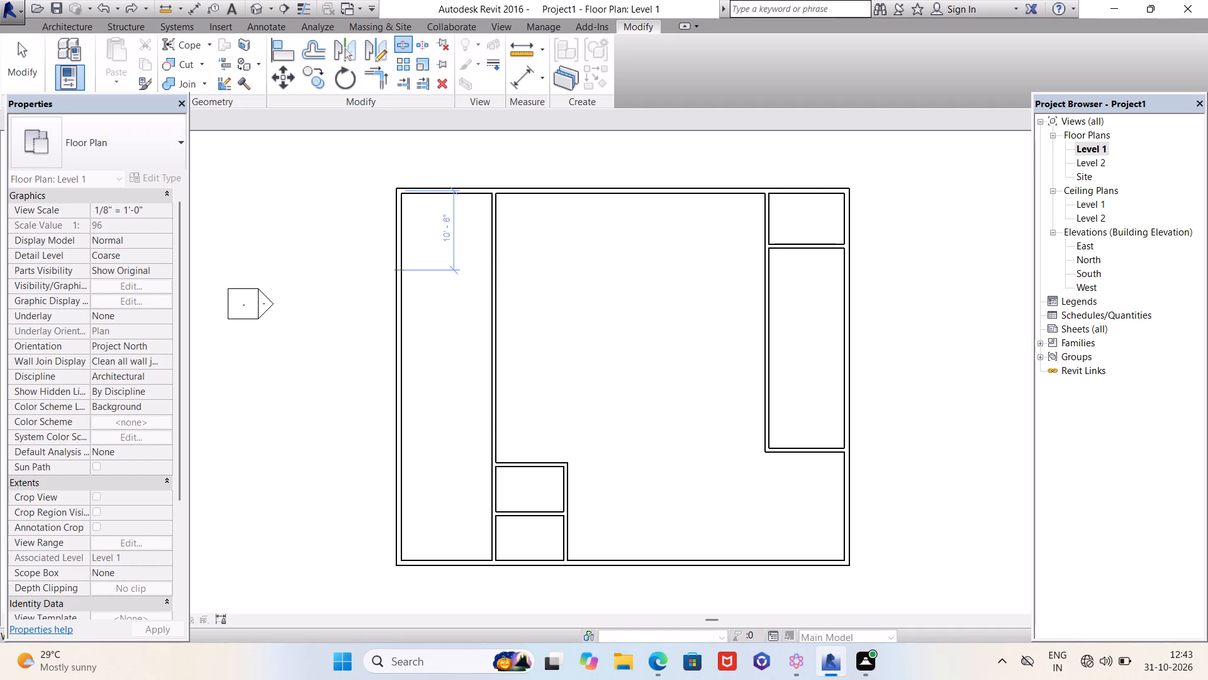
click(398, 274)
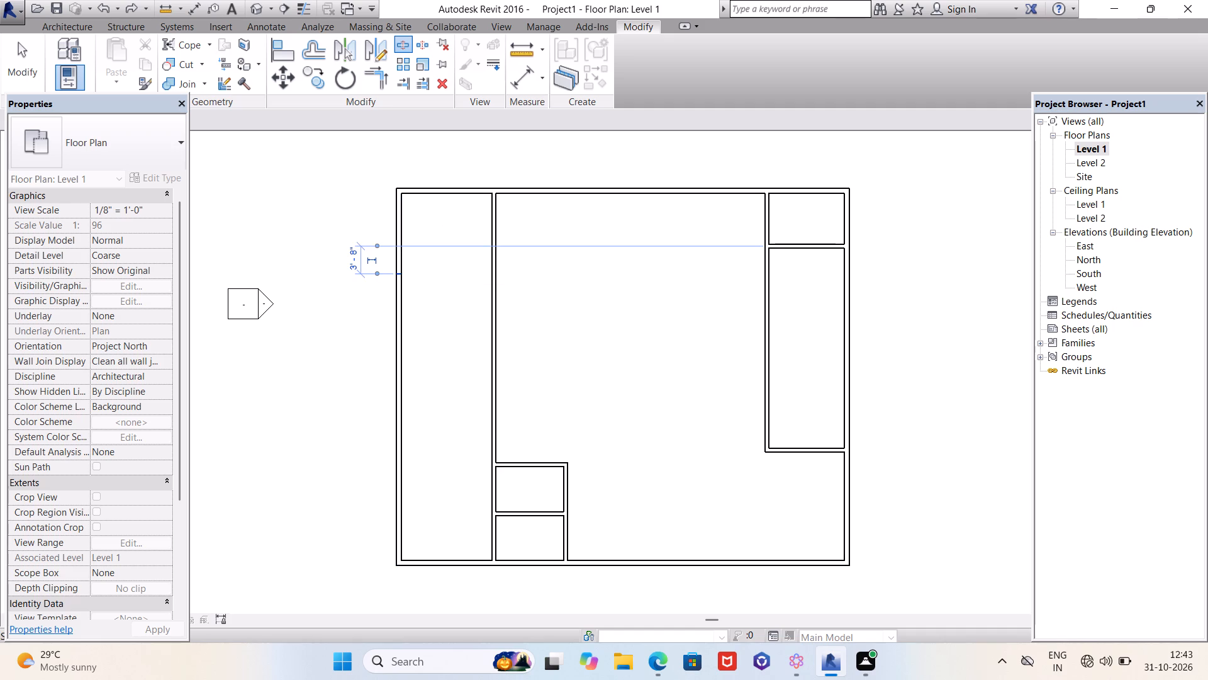
key(Escape)
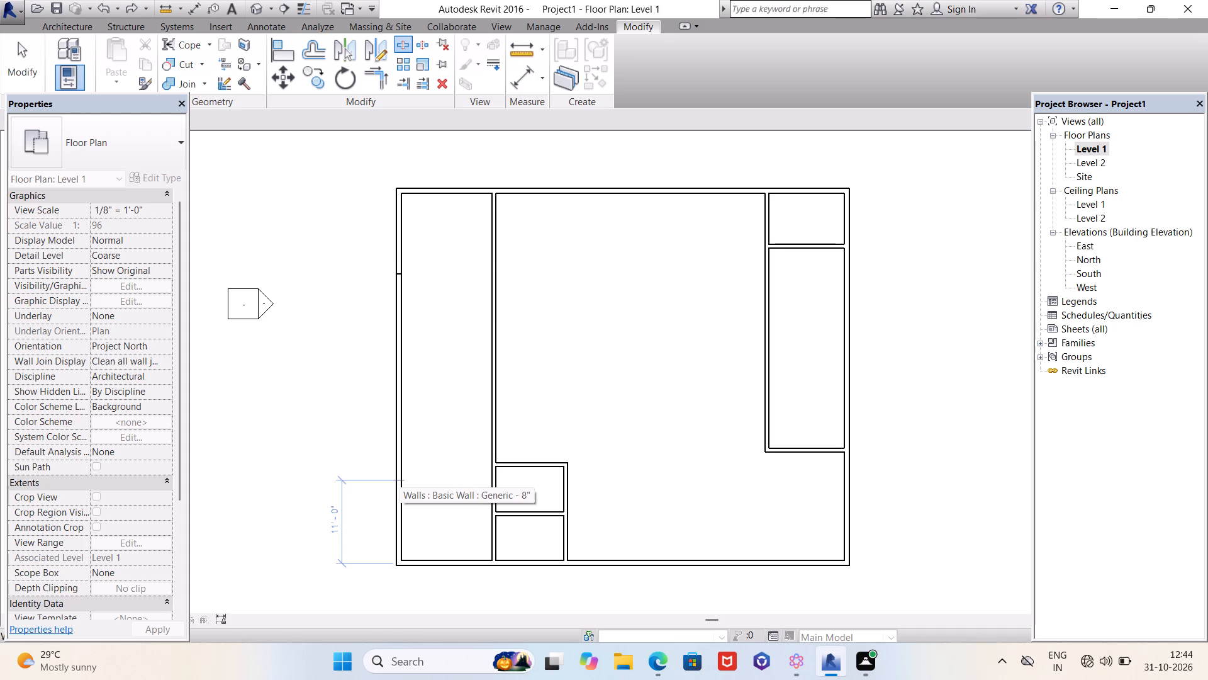
click(400, 480)
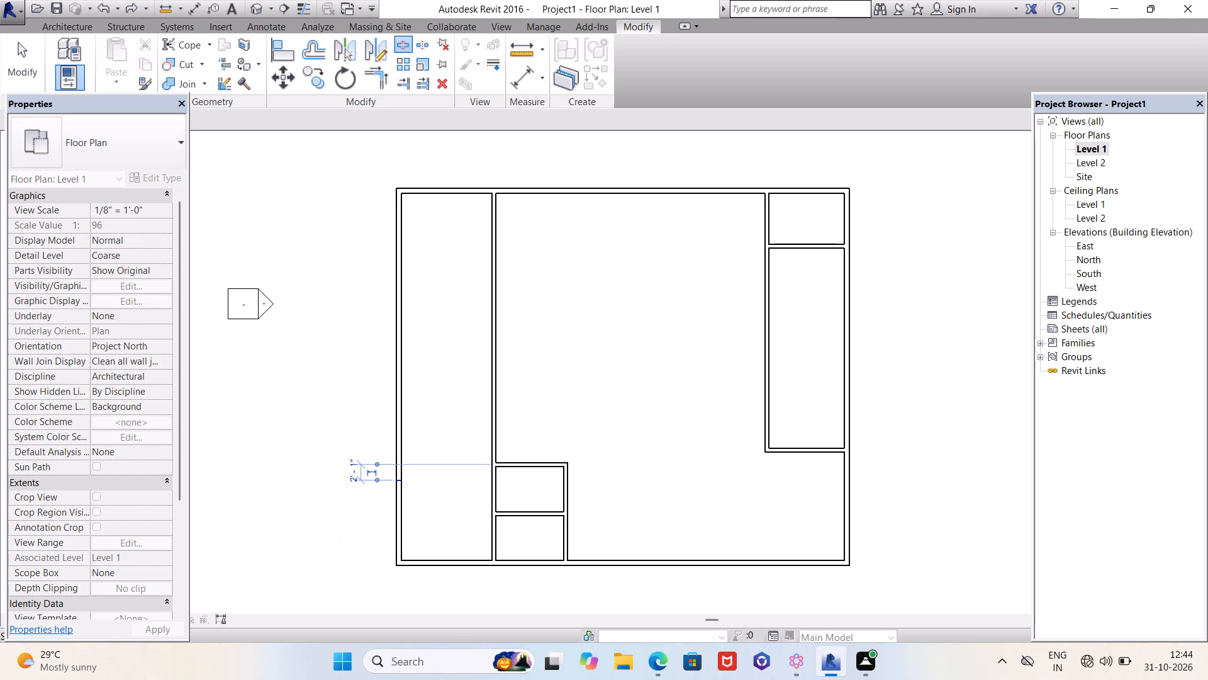
key(Escape)
key(Escape)
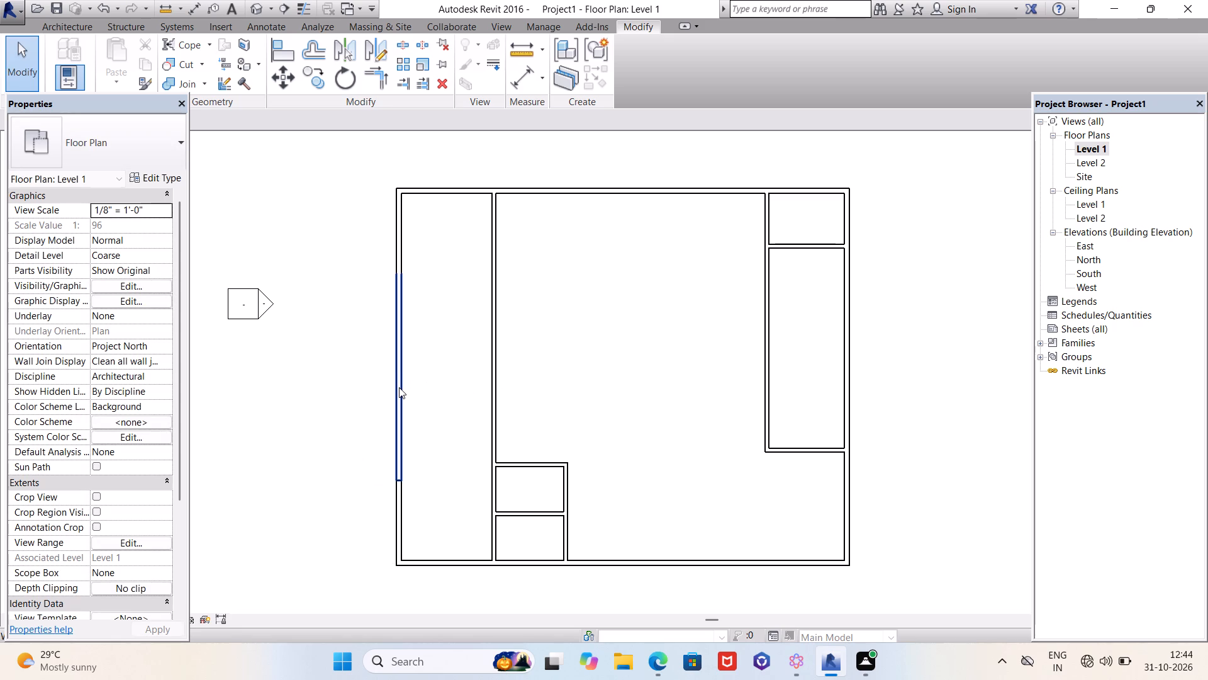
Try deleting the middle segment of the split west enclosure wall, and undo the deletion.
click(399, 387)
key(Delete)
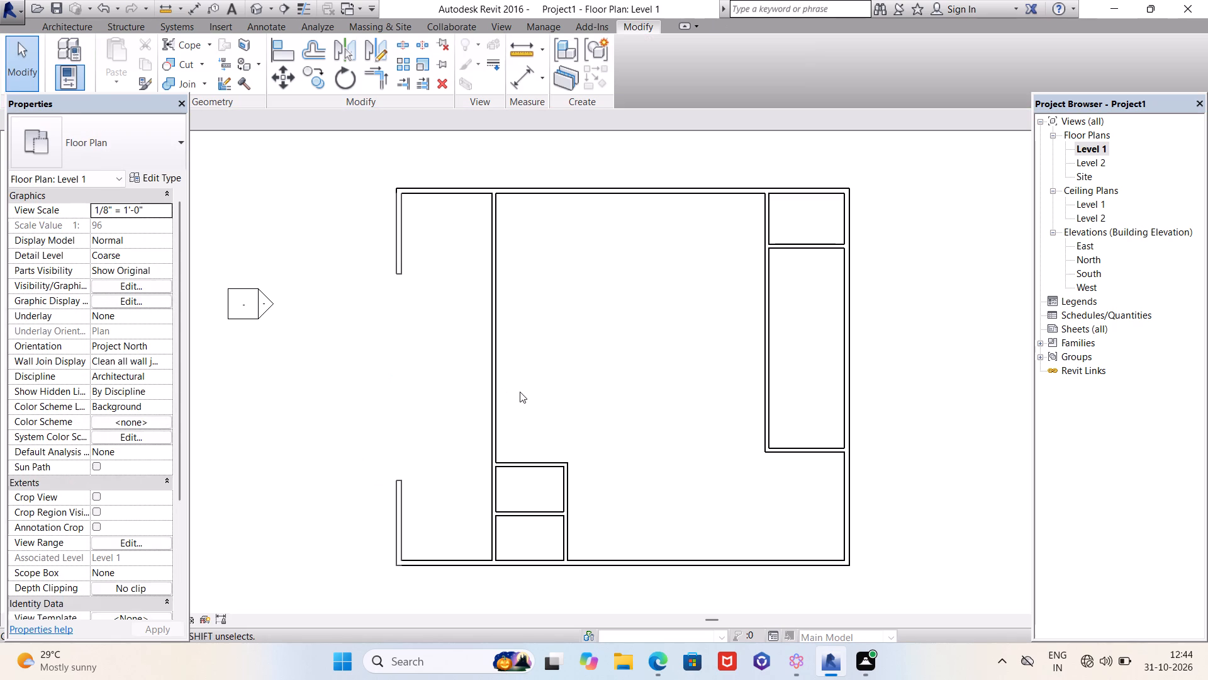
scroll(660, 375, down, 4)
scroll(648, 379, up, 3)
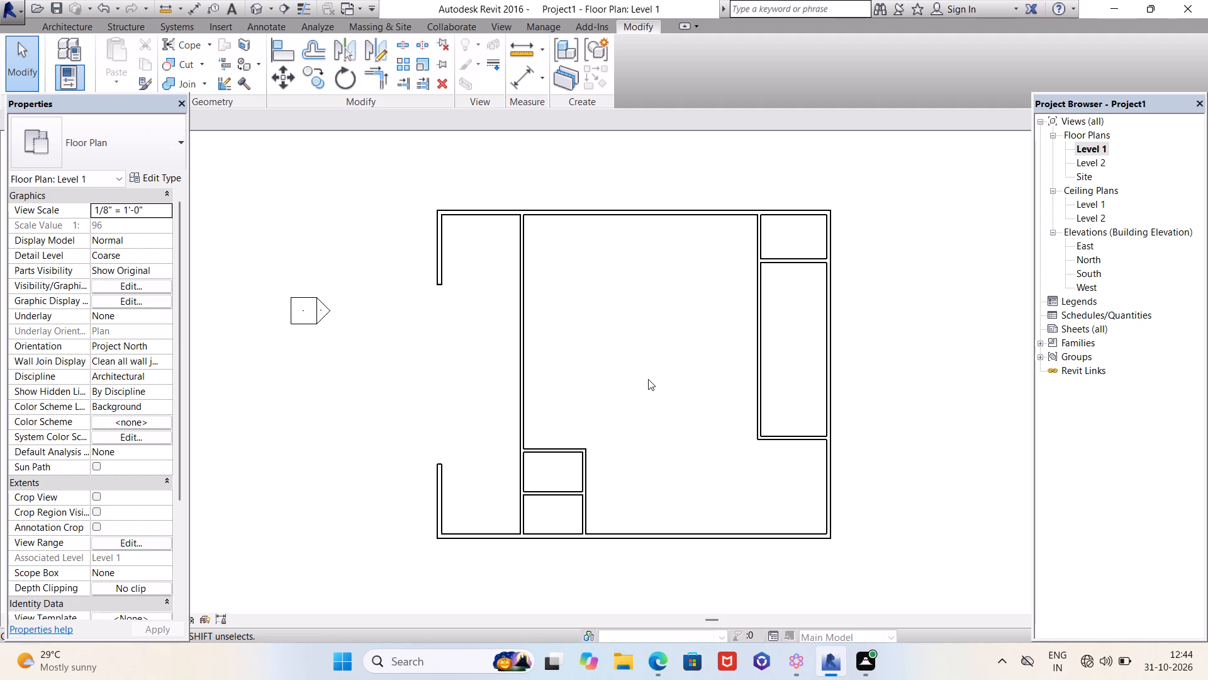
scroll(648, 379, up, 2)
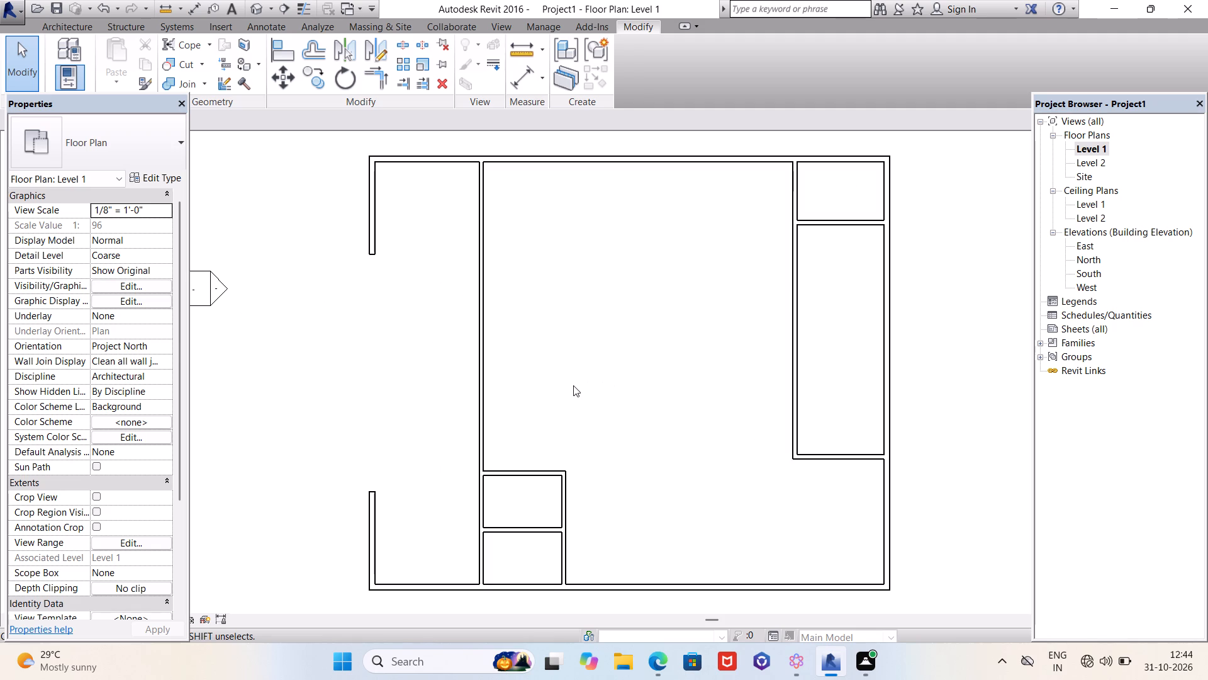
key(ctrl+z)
Change the middle segment of the west enclosure wall to the Curtain Wall type Exterior Glazing.
click(403, 376)
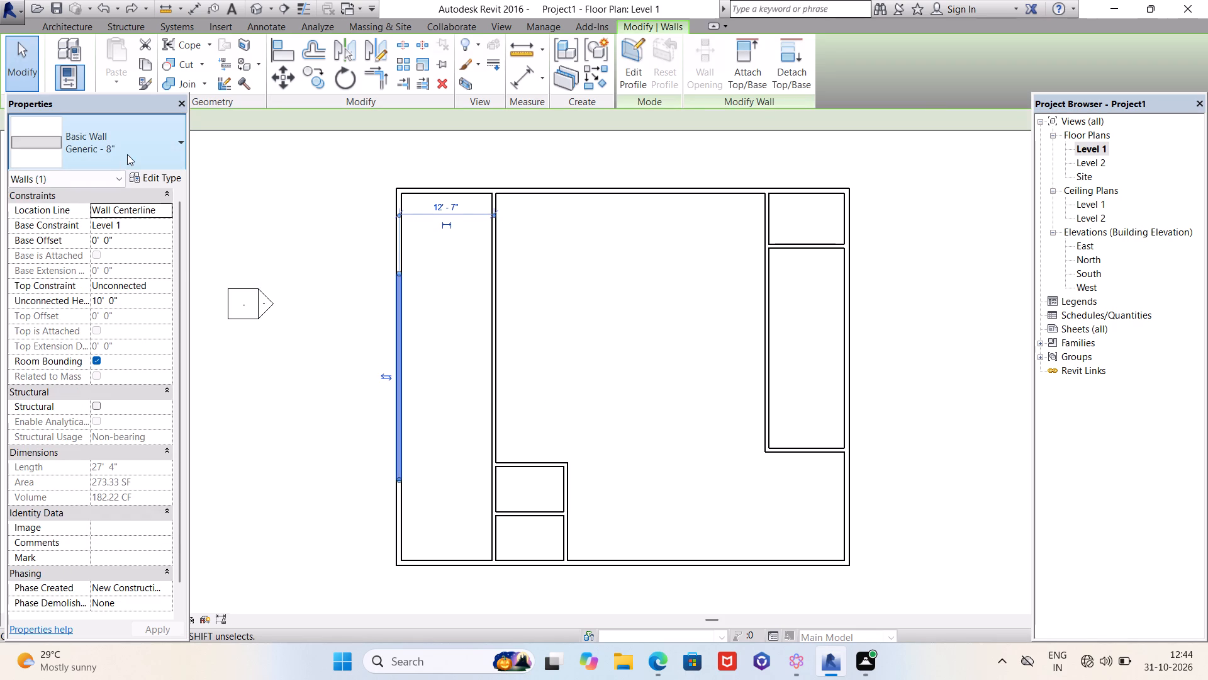
click(67, 23)
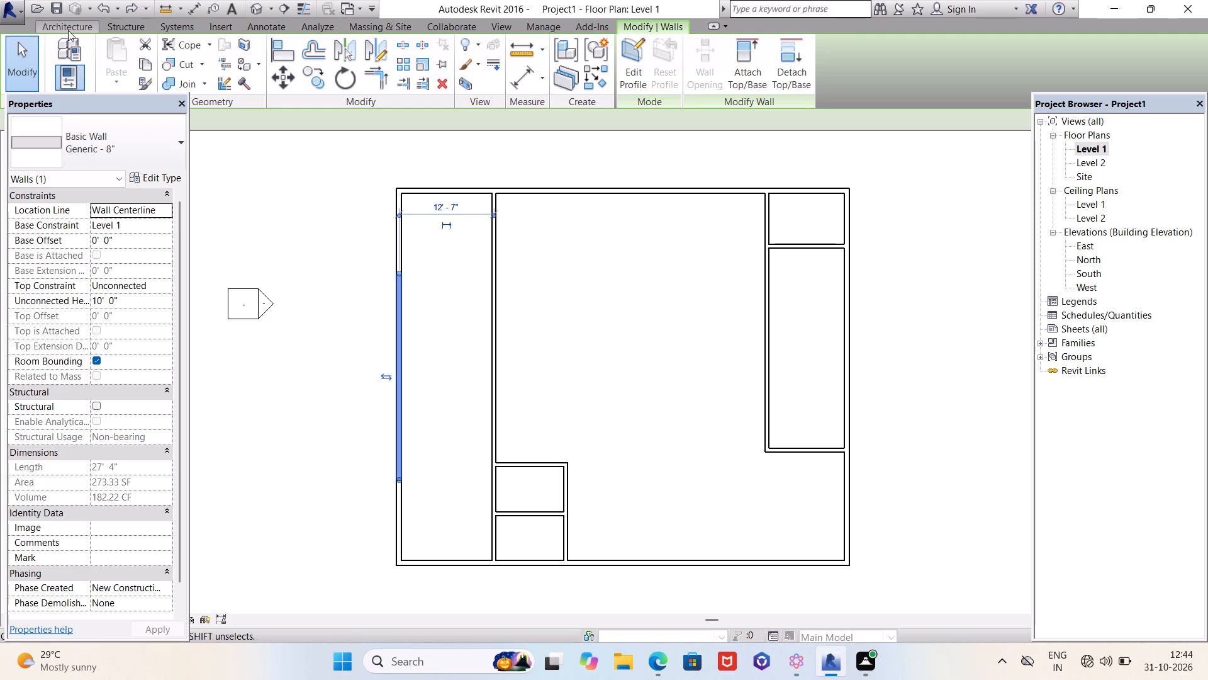
click(128, 142)
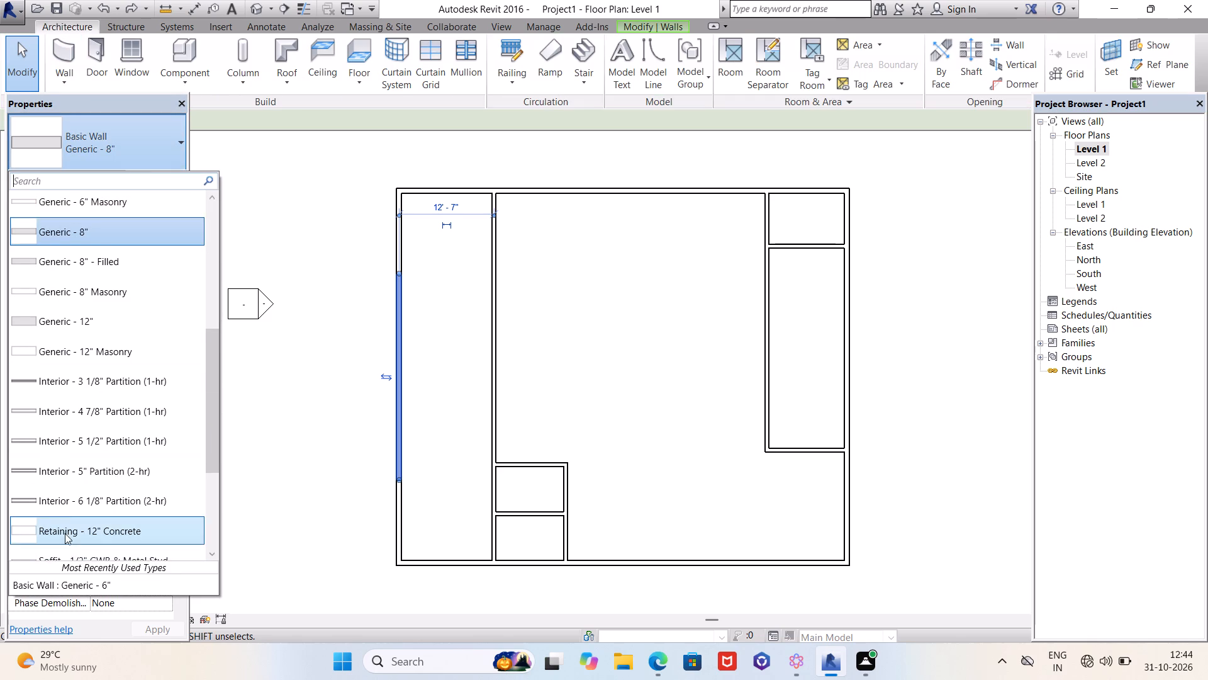
scroll(70, 509, down, 5)
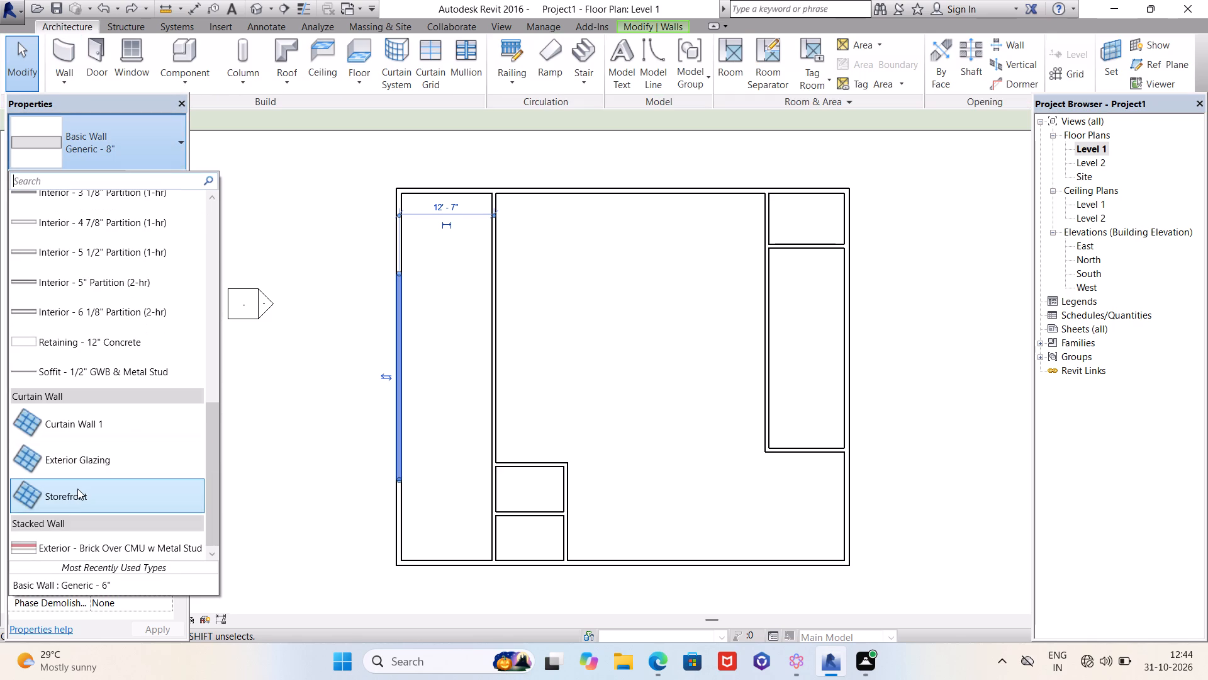
click(85, 470)
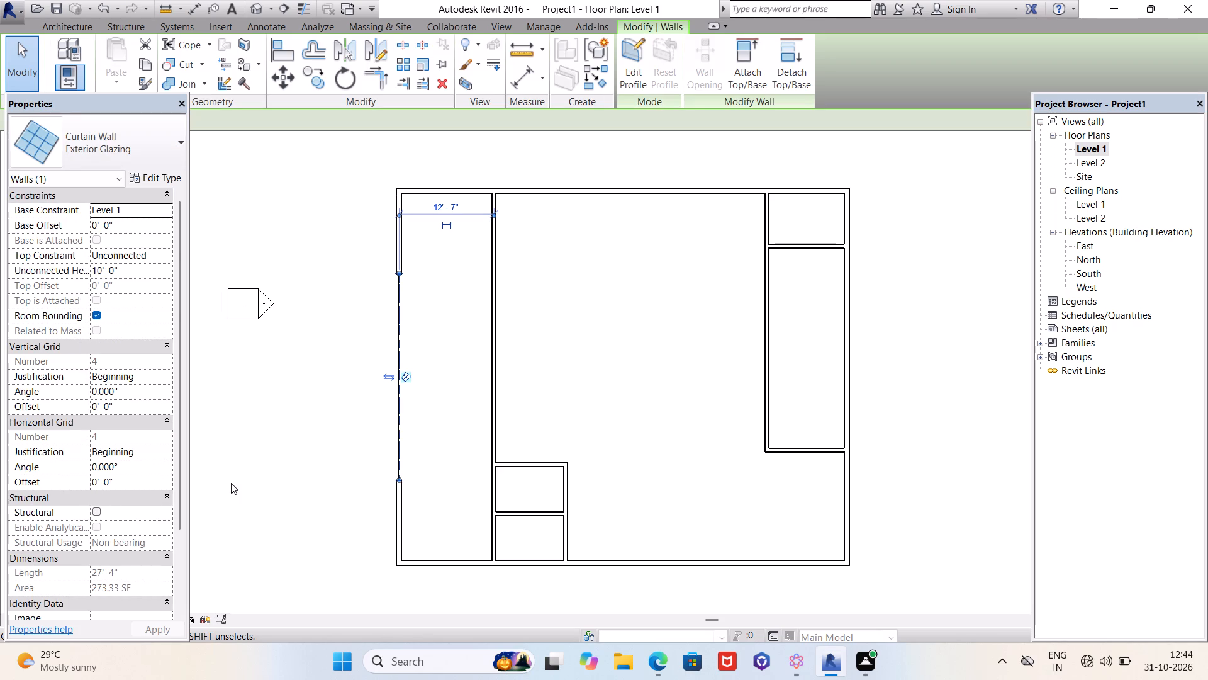
key(grave)
key(Escape)
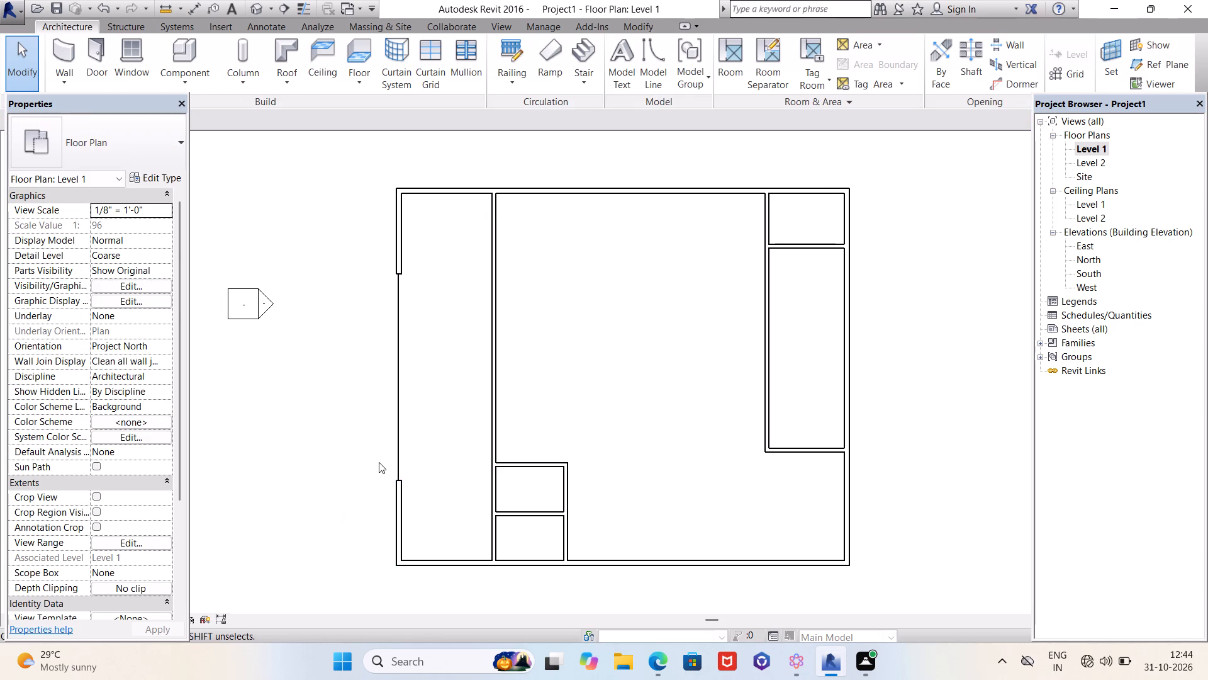
Open the default 3D view and examine the glazed segment of the west wall and its vertical grid lines.
scroll(379, 456, up, 2)
scroll(338, 353, down, 2)
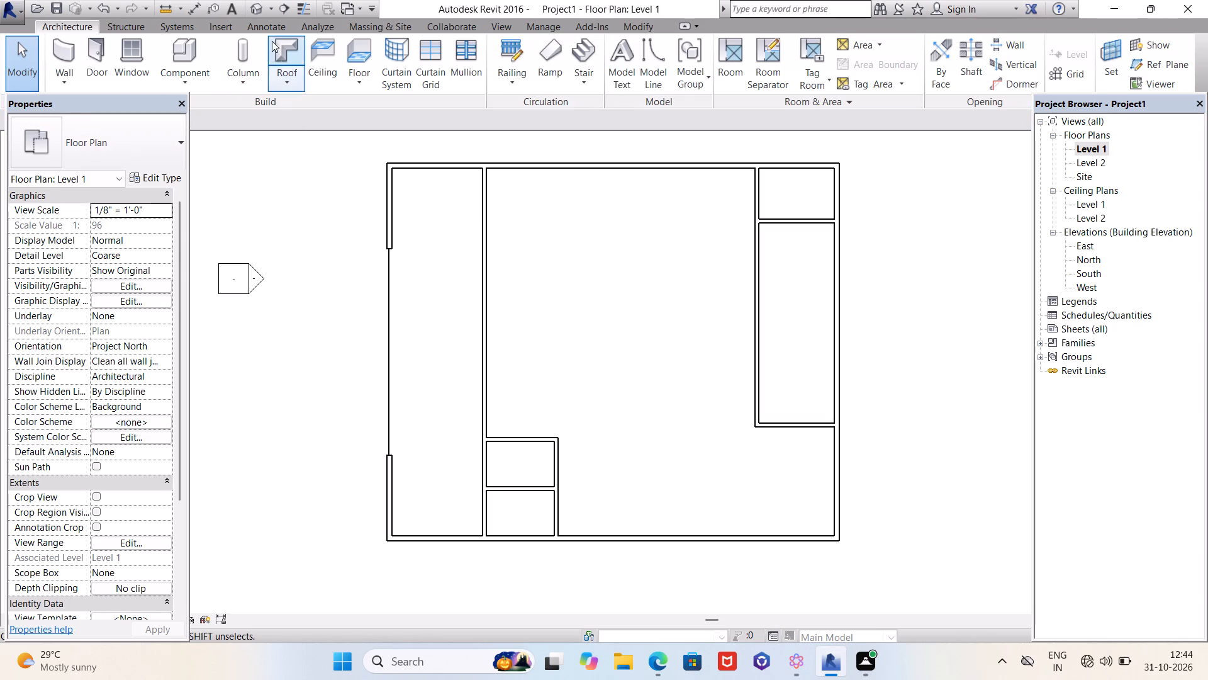
click(253, 8)
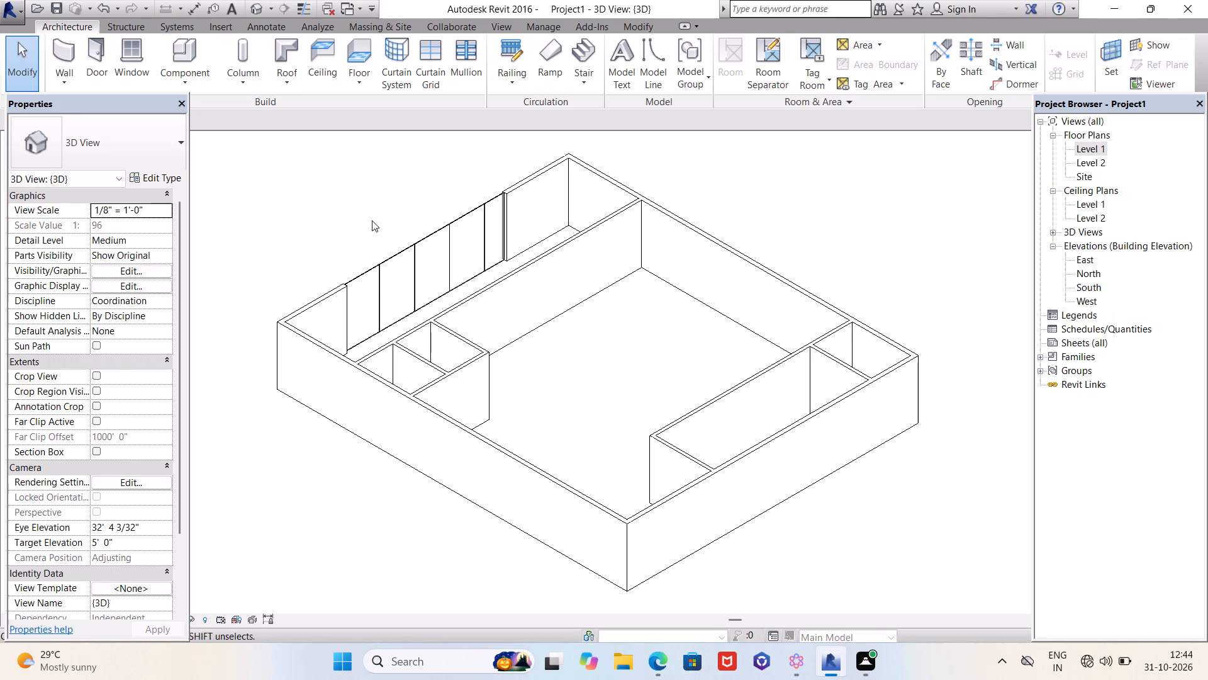
scroll(382, 258, up, 7)
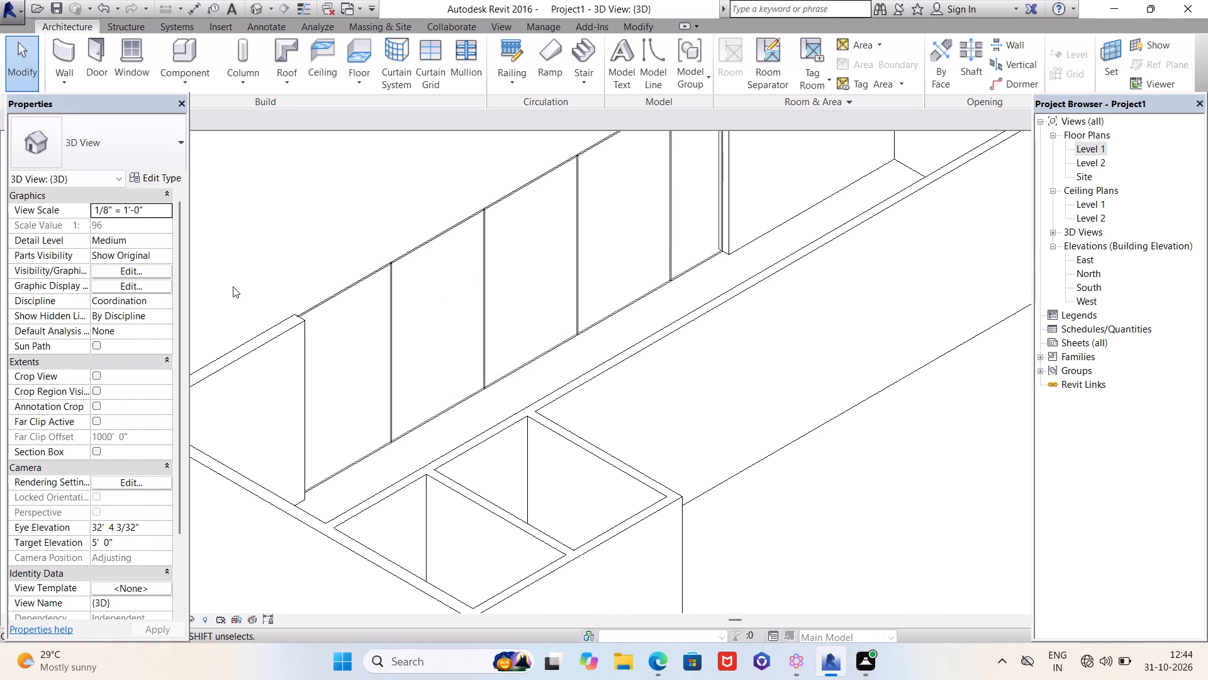
scroll(559, 421, down, 3)
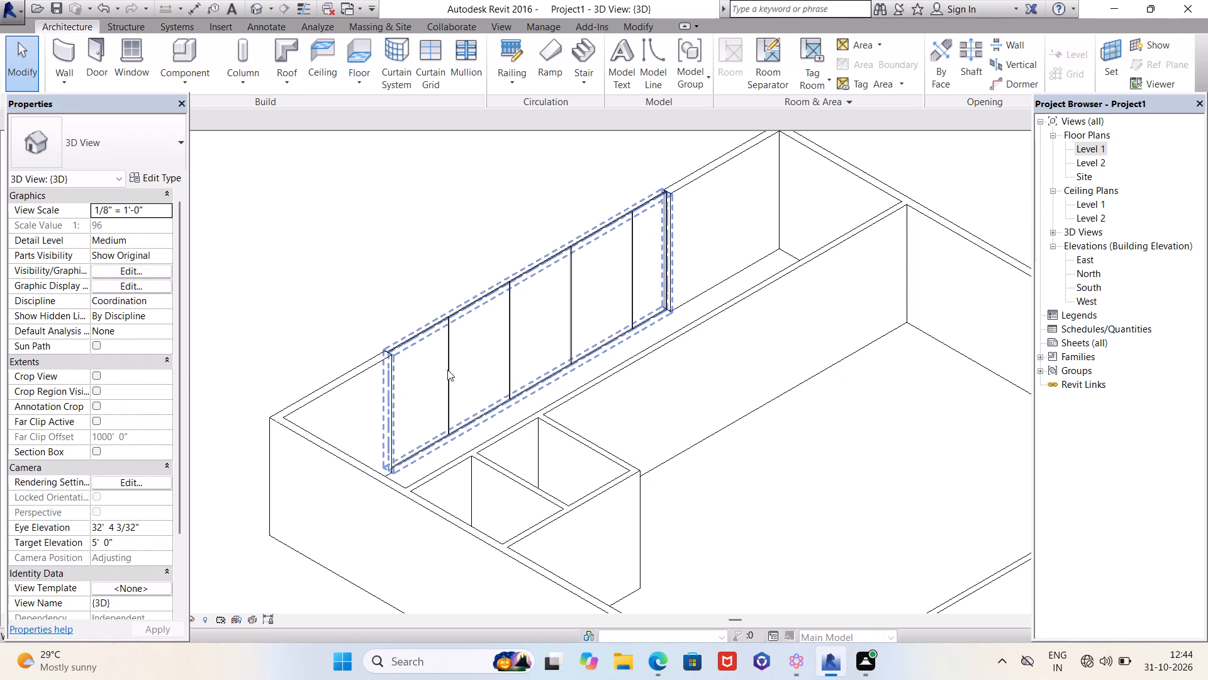
click(430, 388)
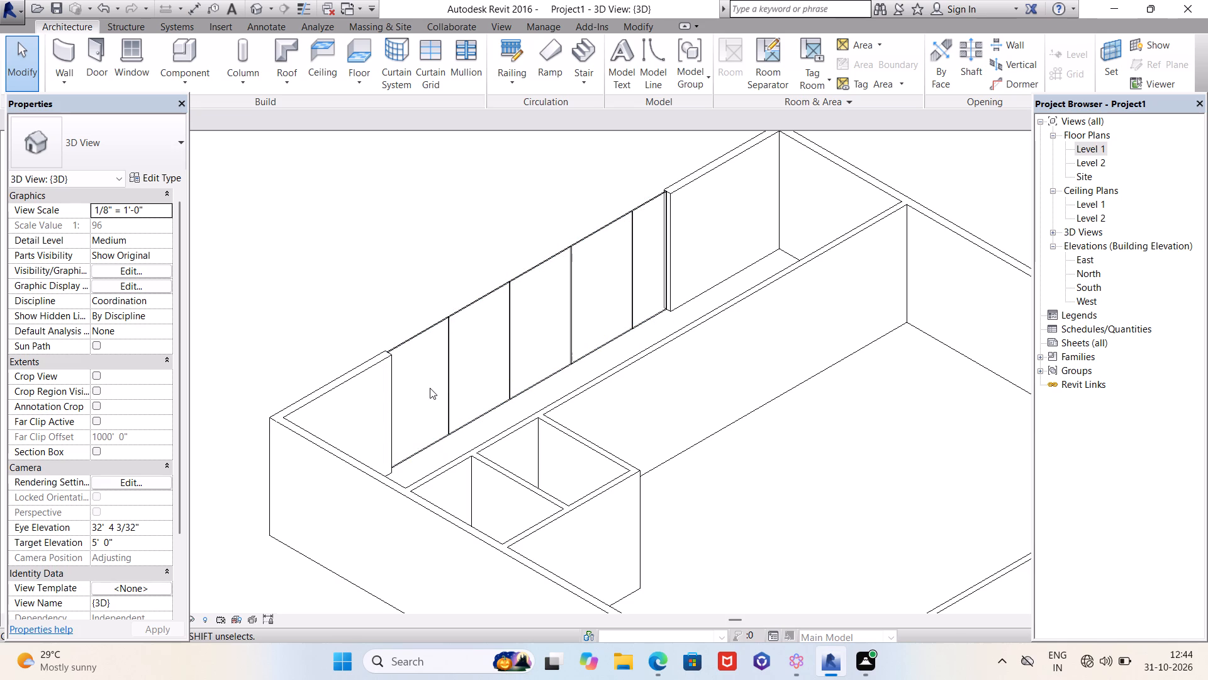
click(449, 373)
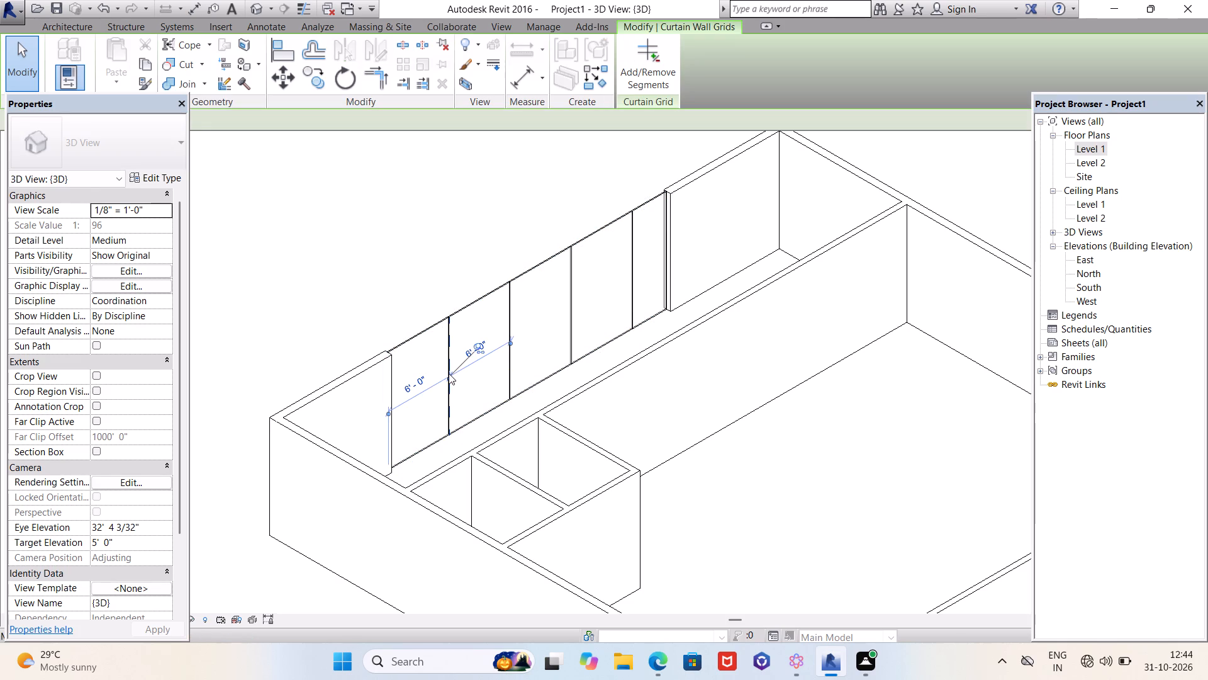
scroll(440, 386, up, 10)
key(Escape)
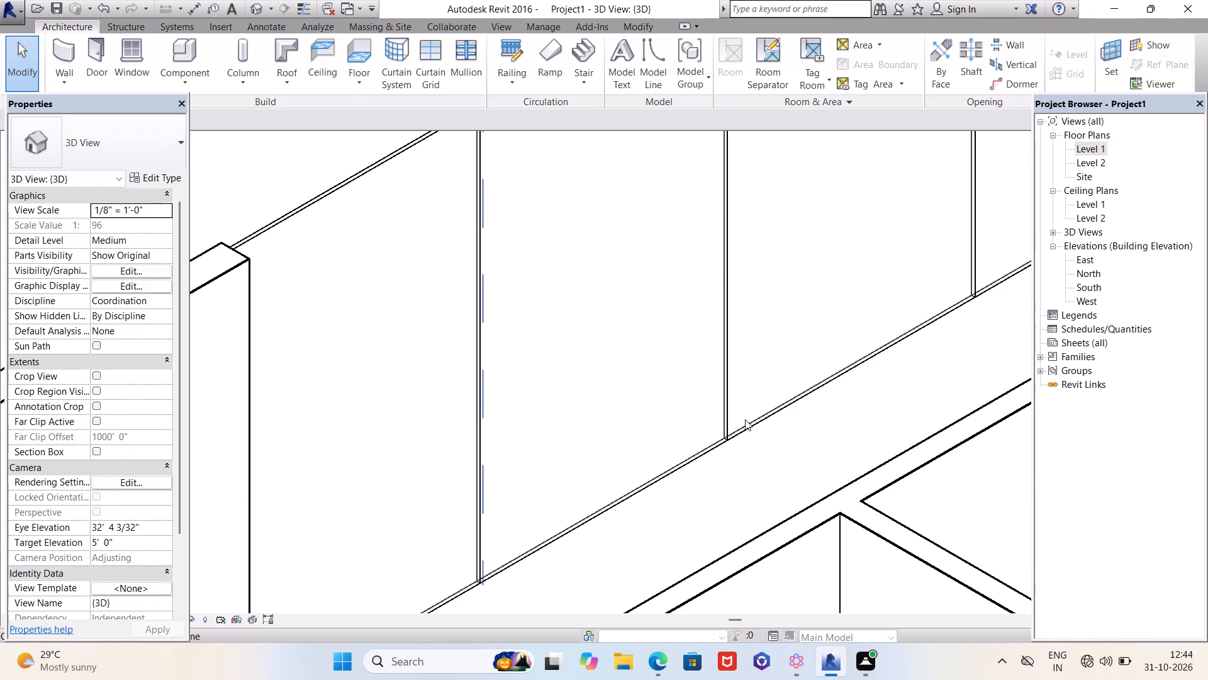
scroll(745, 419, down, 4)
scroll(613, 397, down, 3)
scroll(528, 392, down, 2)
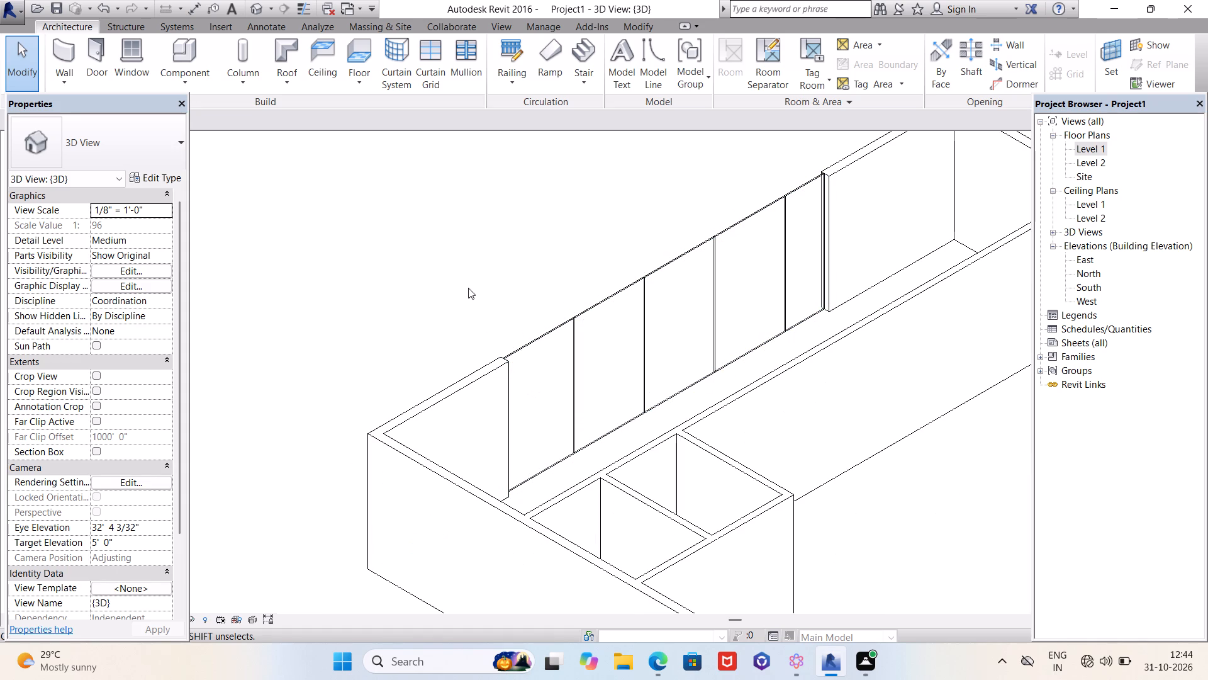
scroll(468, 288, down, 2)
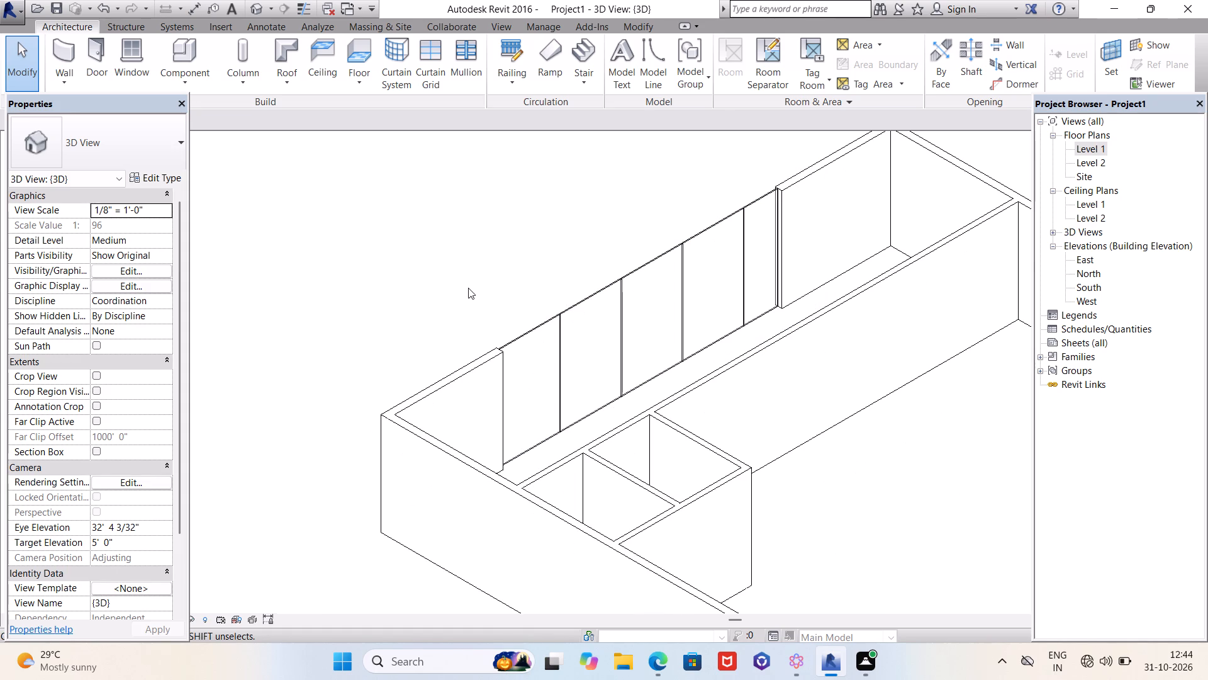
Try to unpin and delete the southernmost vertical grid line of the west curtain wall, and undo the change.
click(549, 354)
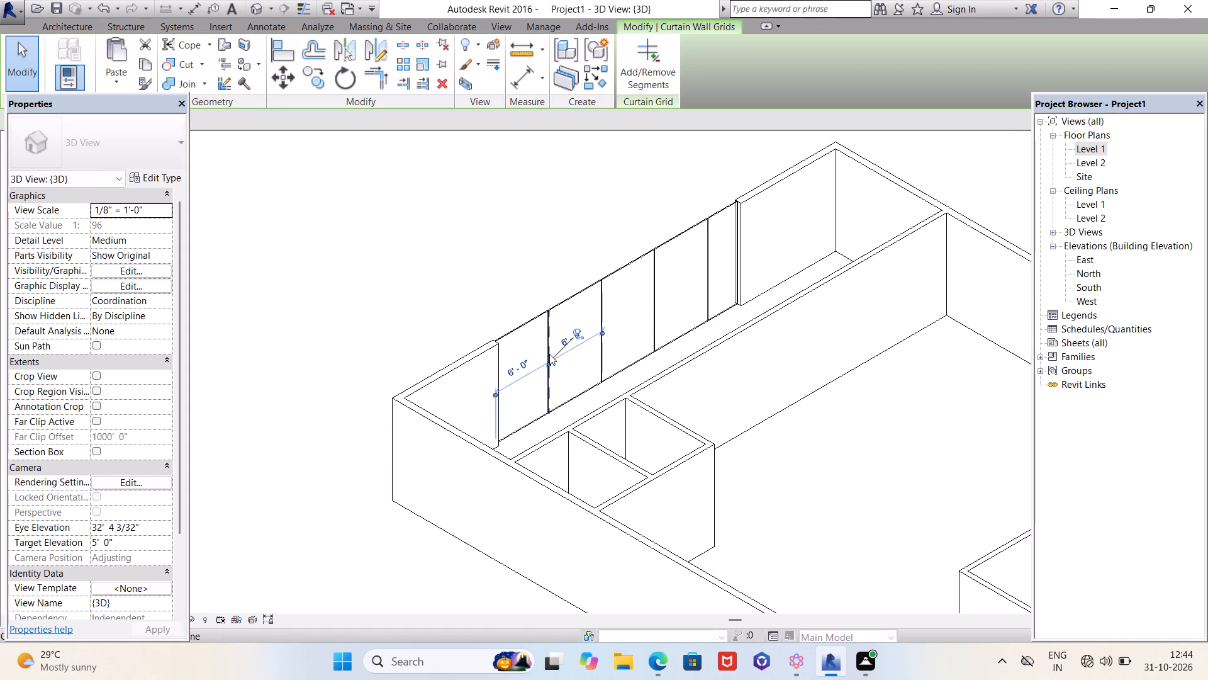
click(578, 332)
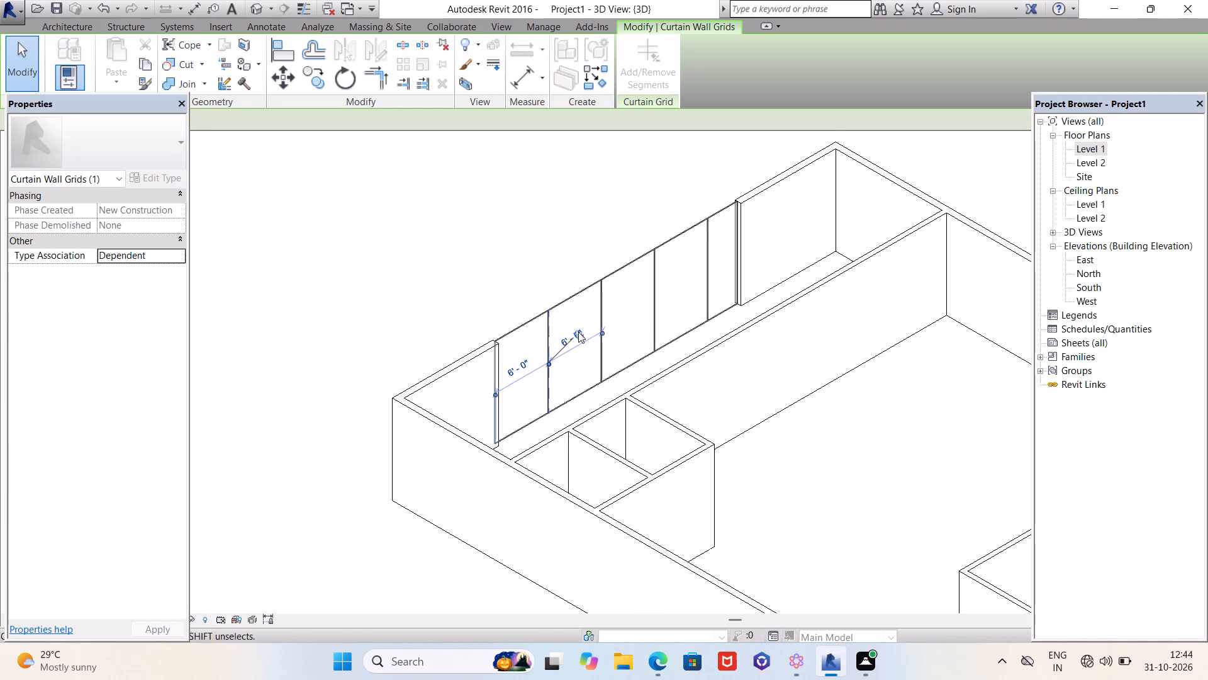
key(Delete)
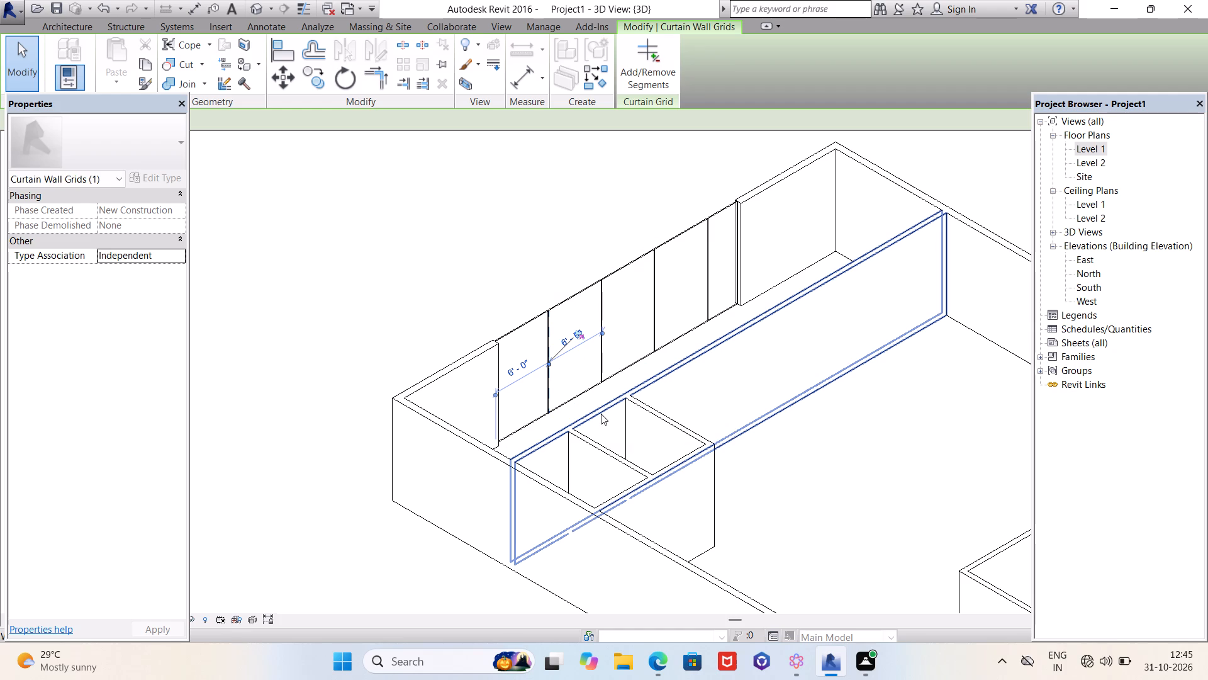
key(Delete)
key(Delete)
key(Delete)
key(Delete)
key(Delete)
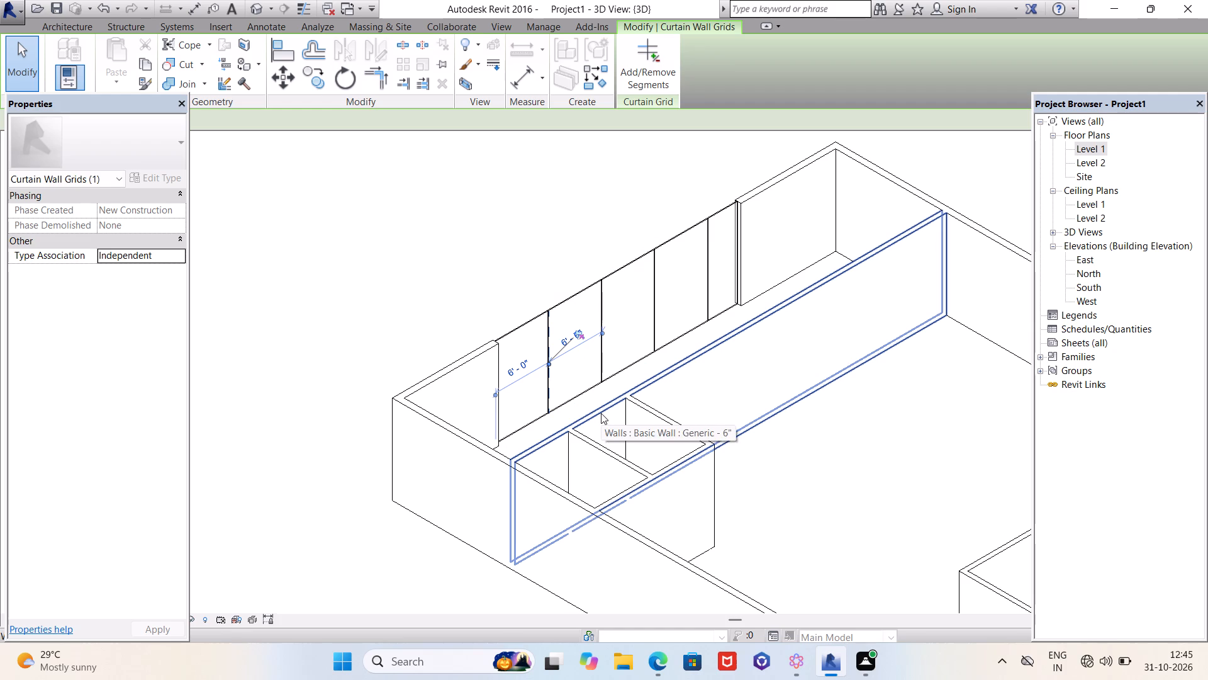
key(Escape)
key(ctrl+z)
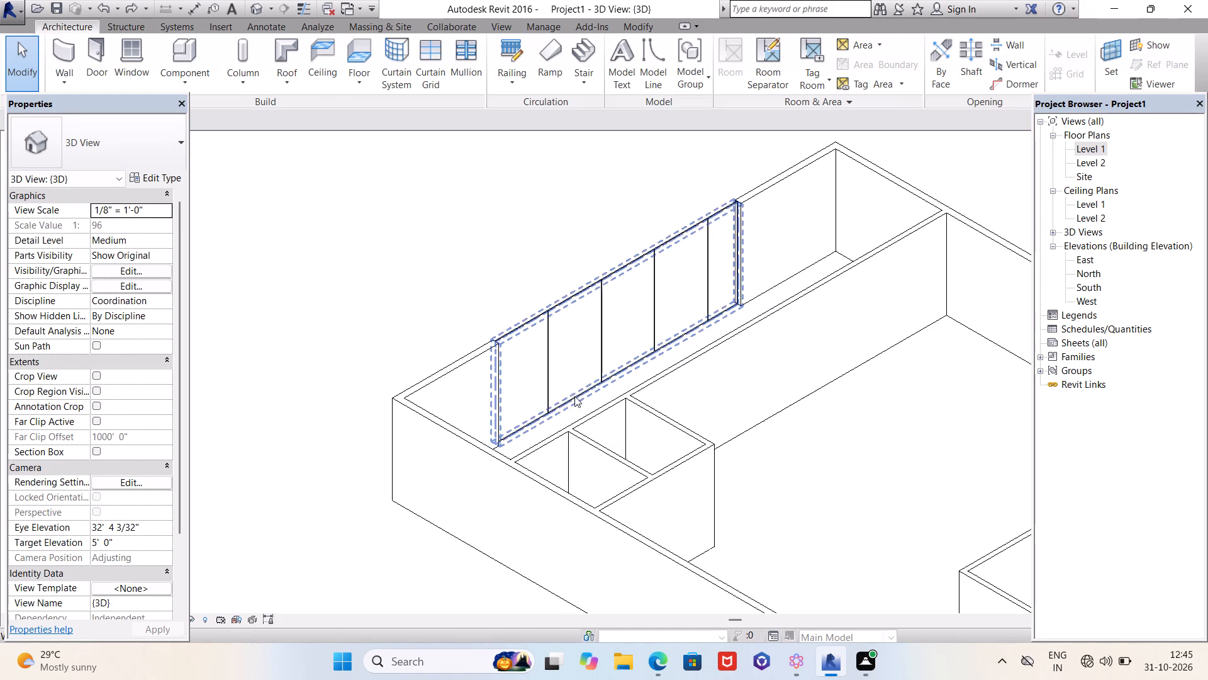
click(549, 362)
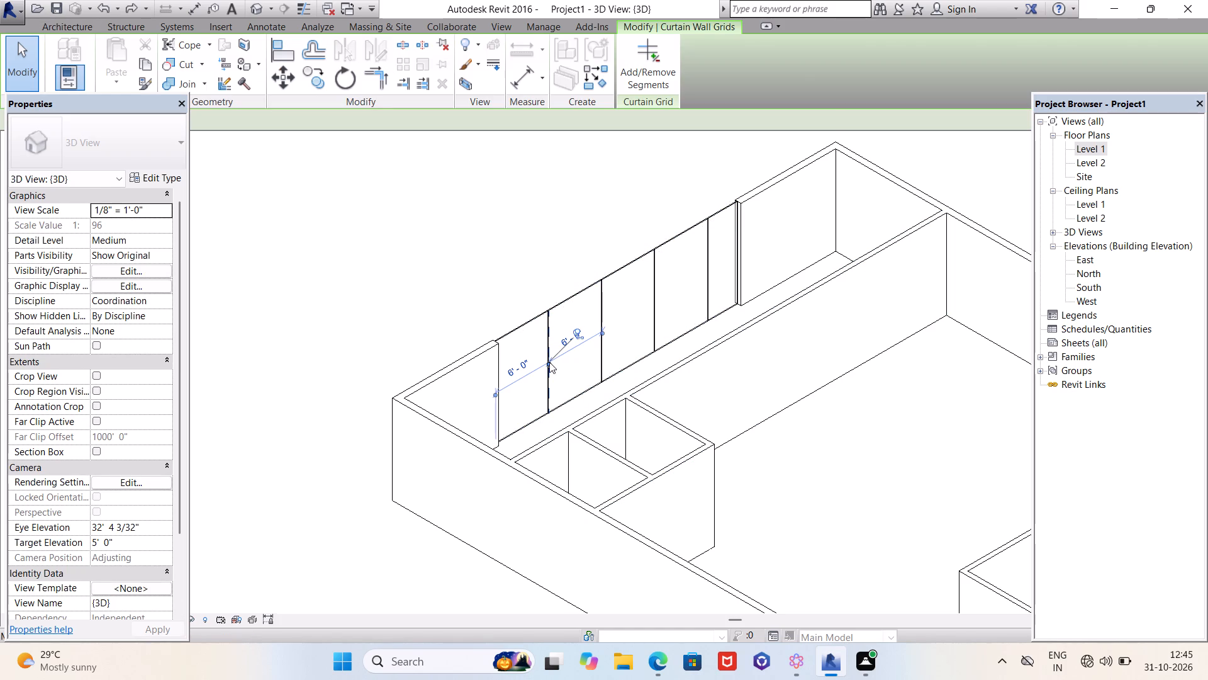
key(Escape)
Examine the whole building and its glazed west wall in the 3D view from several angles, including nearly from above.
scroll(400, 300, down, 7)
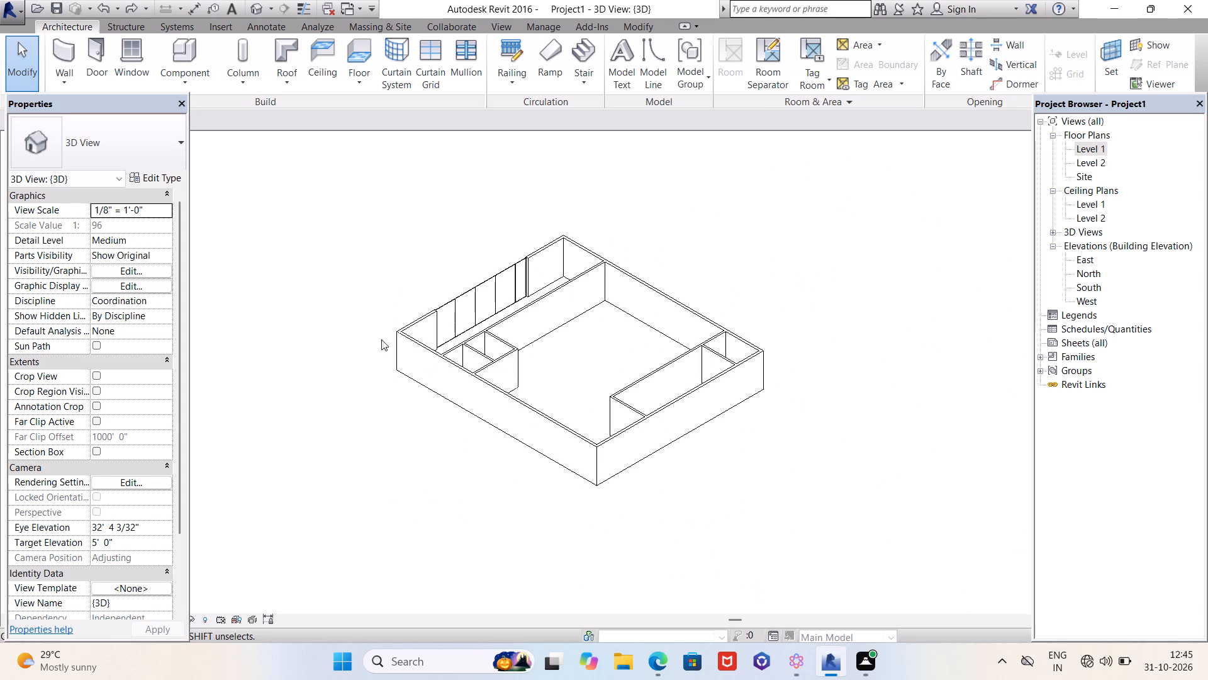
shift+middle_drag(369, 377, 342, 429)
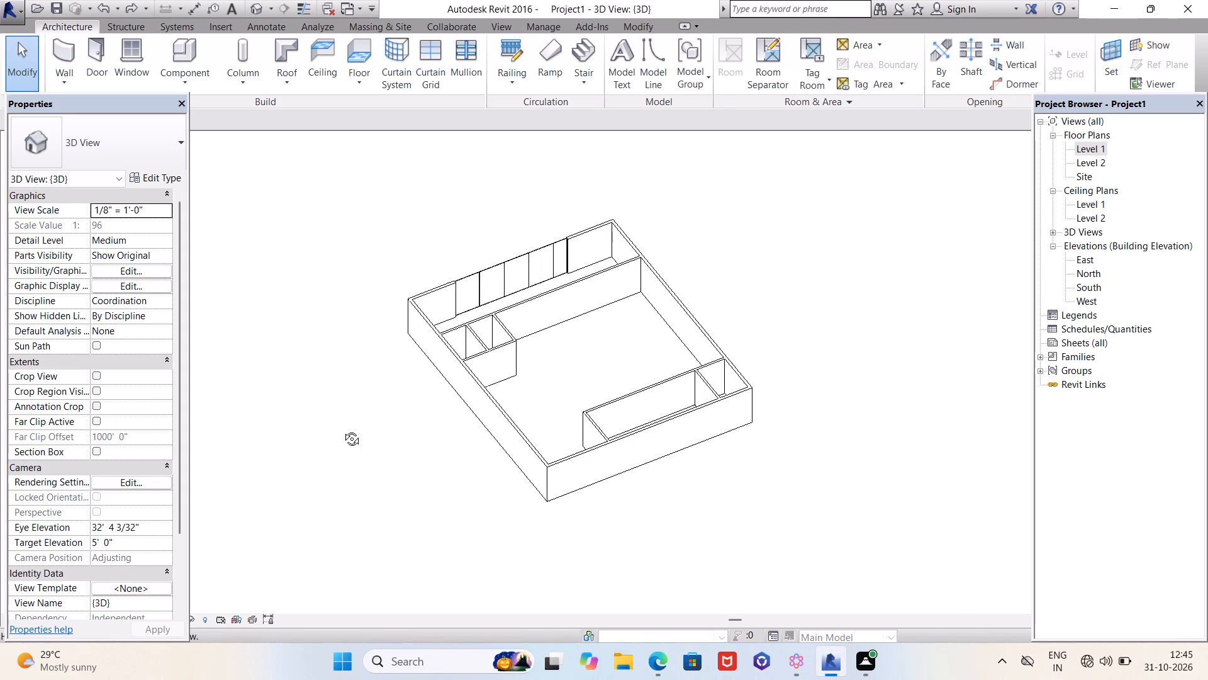
shift+middle_drag(342, 429, 328, 306)
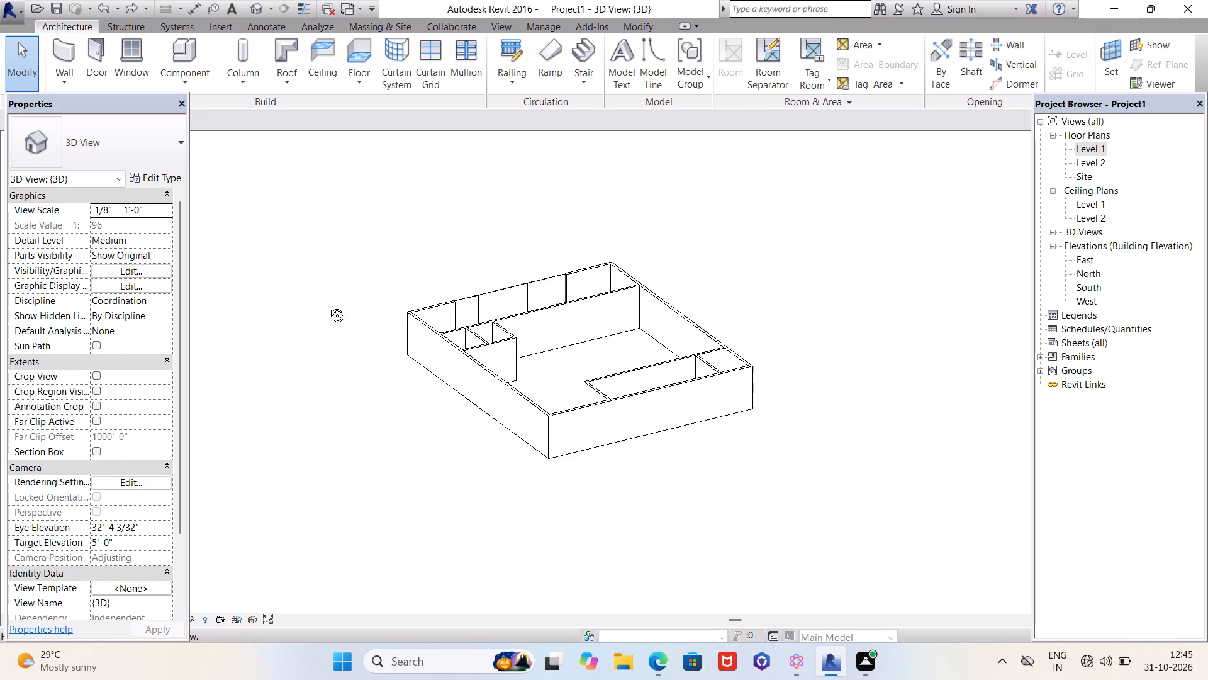
shift+middle_drag(328, 306, 489, 331)
scroll(489, 331, up, 1)
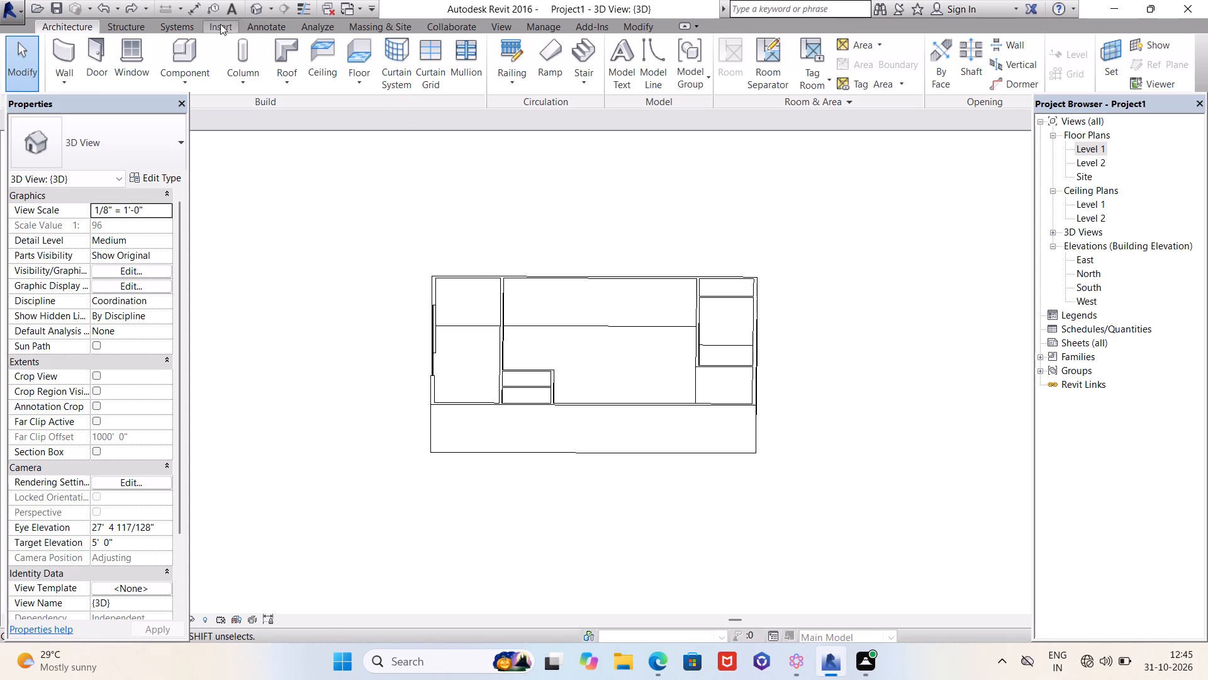
Return to the Level 1 floor plan and show the whole enclosure.
click(1084, 148)
click(1084, 148)
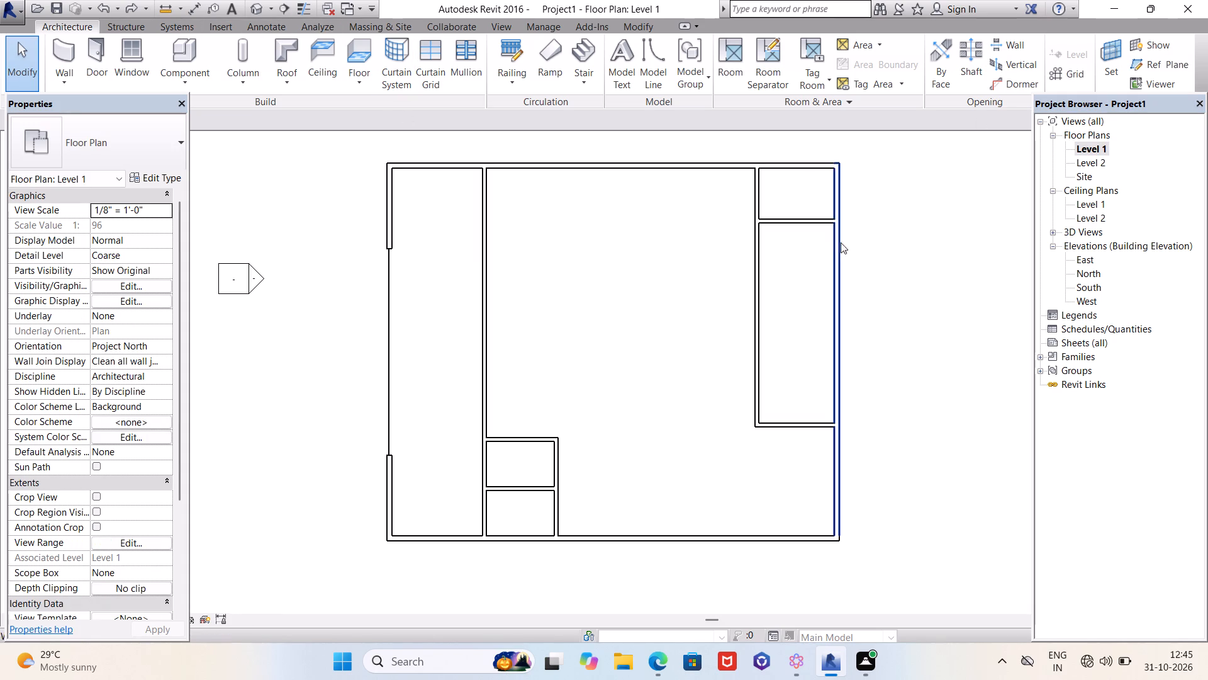
scroll(864, 200, down, 1)
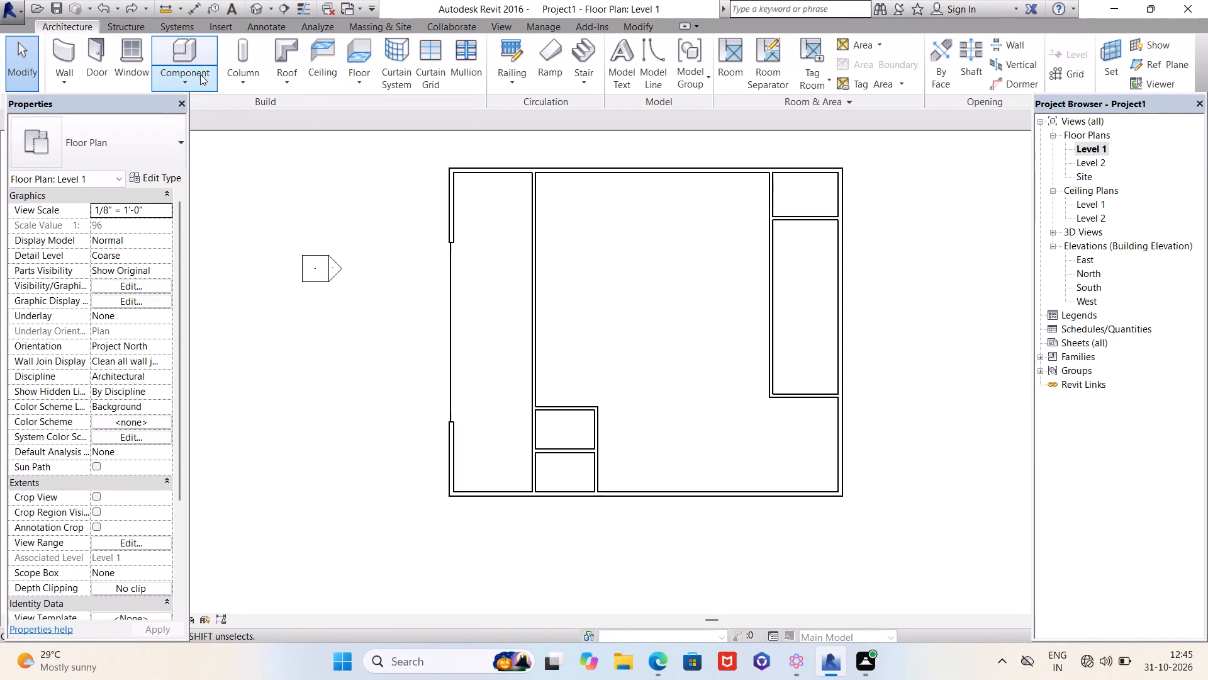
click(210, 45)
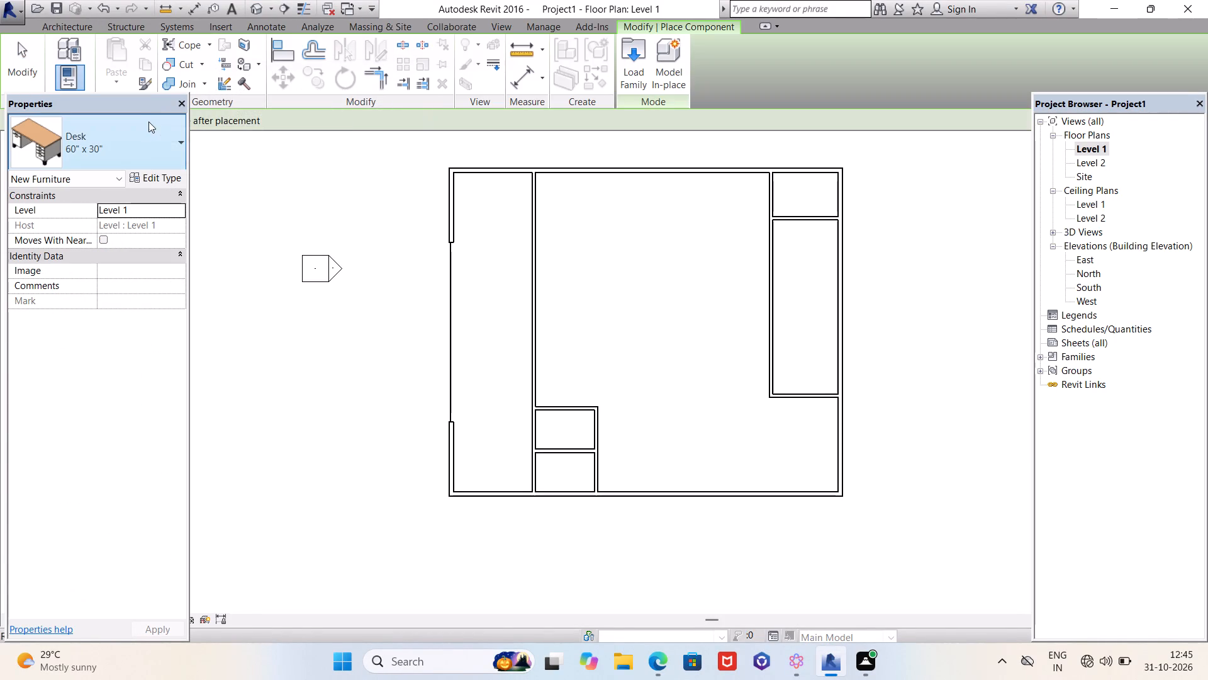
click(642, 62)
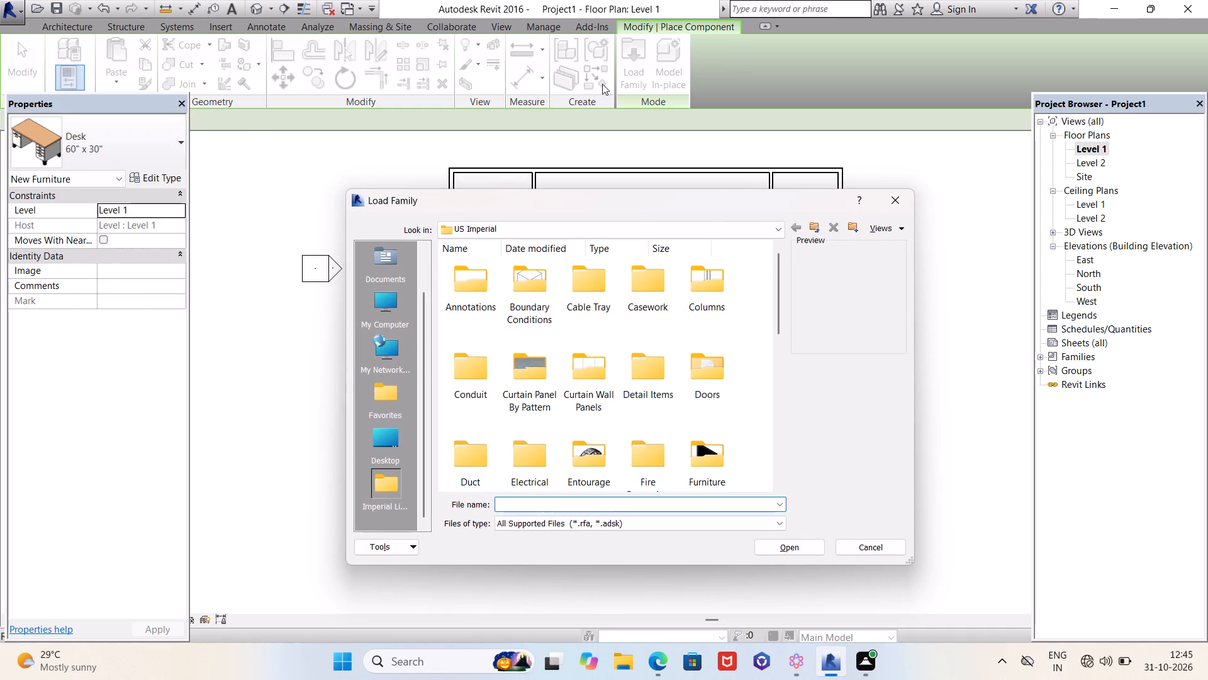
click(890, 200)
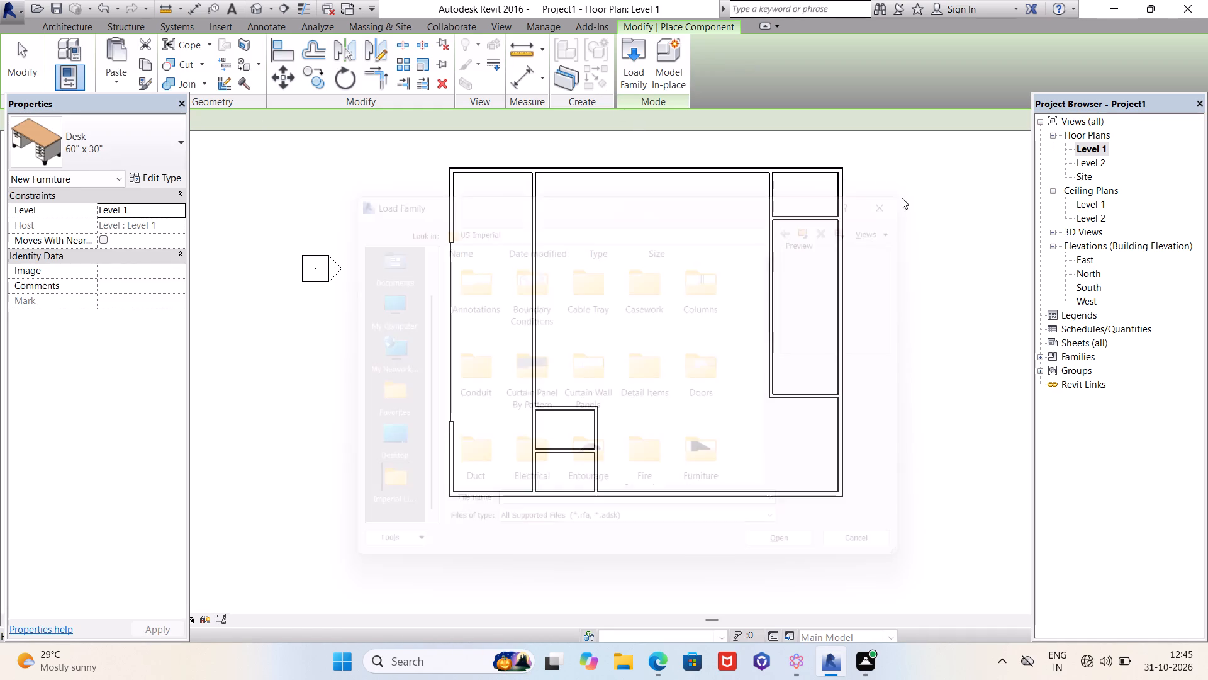
Start the Window command and load the Casement Dbl with Trim family from the US Imperial Windows library folder.
click(65, 25)
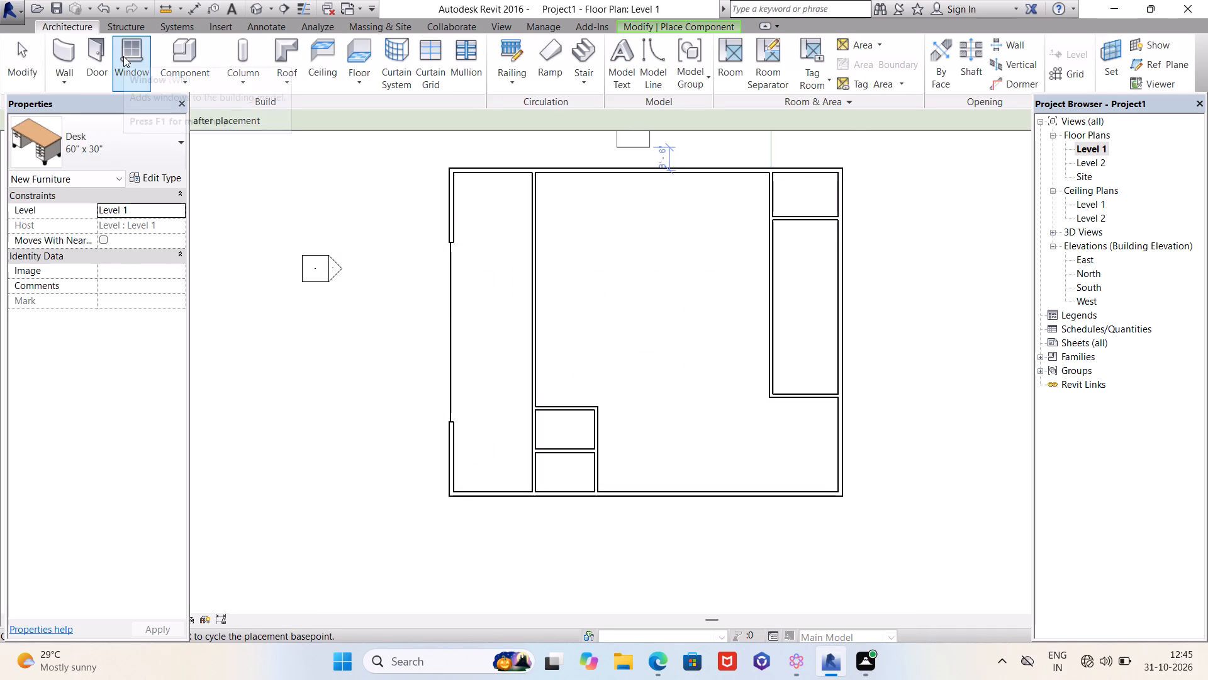
click(130, 48)
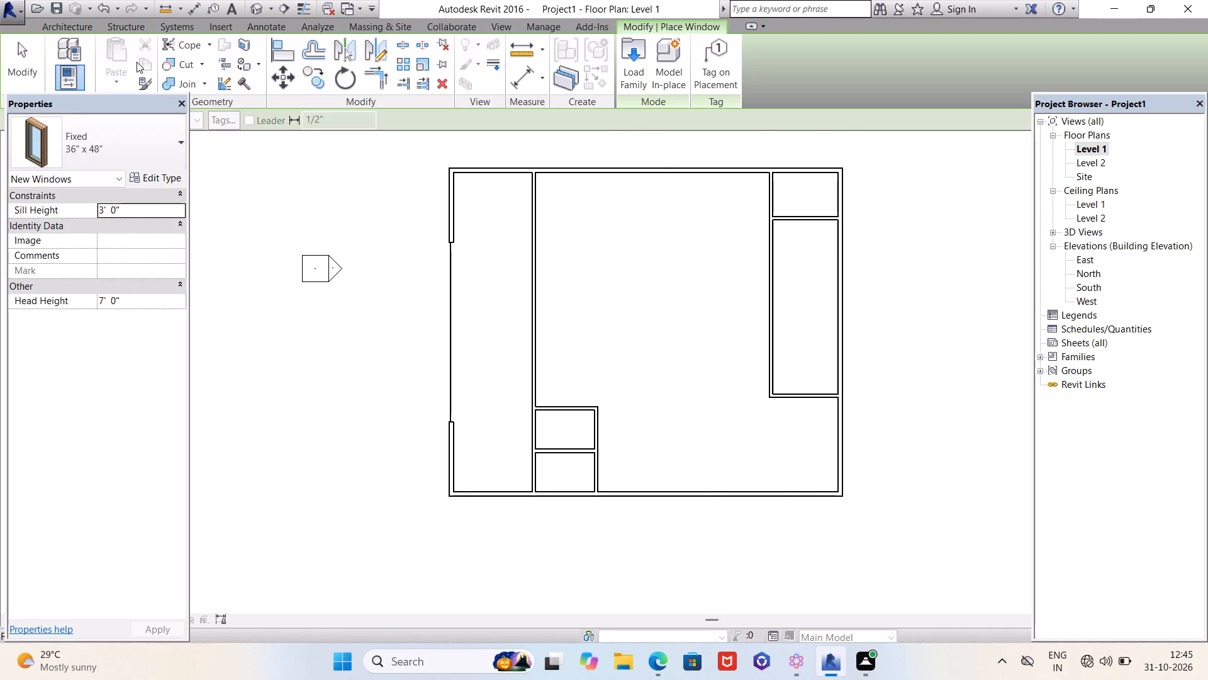
click(622, 58)
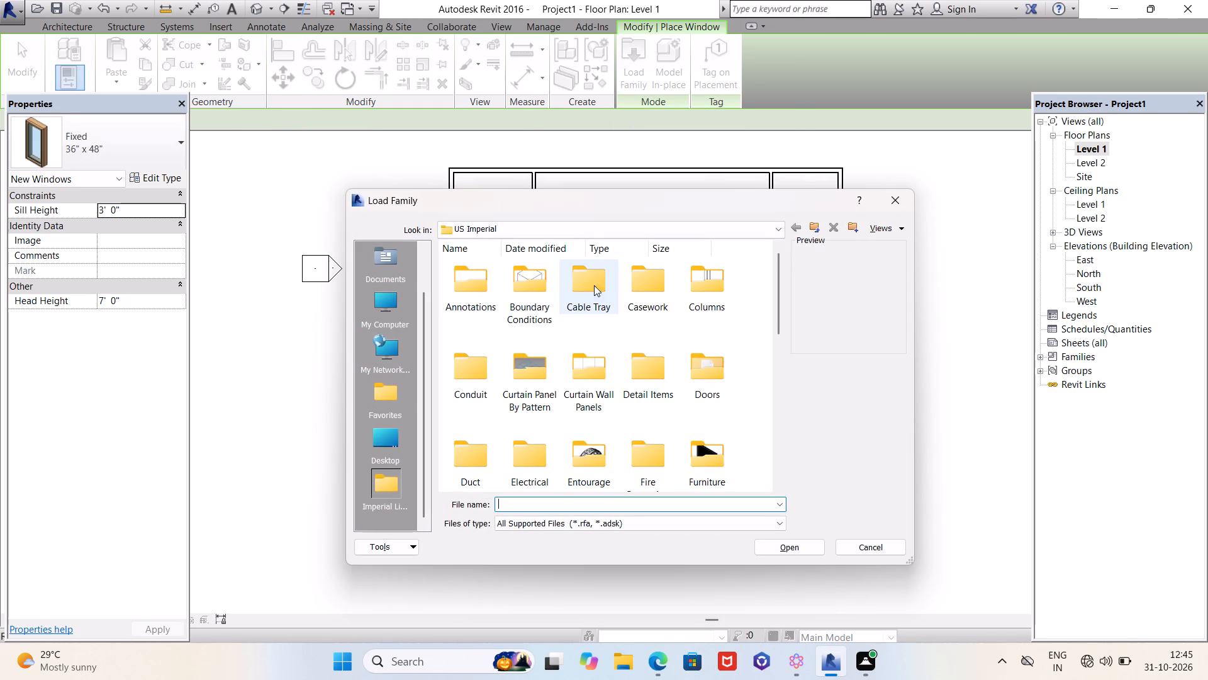
scroll(628, 323, down, 6)
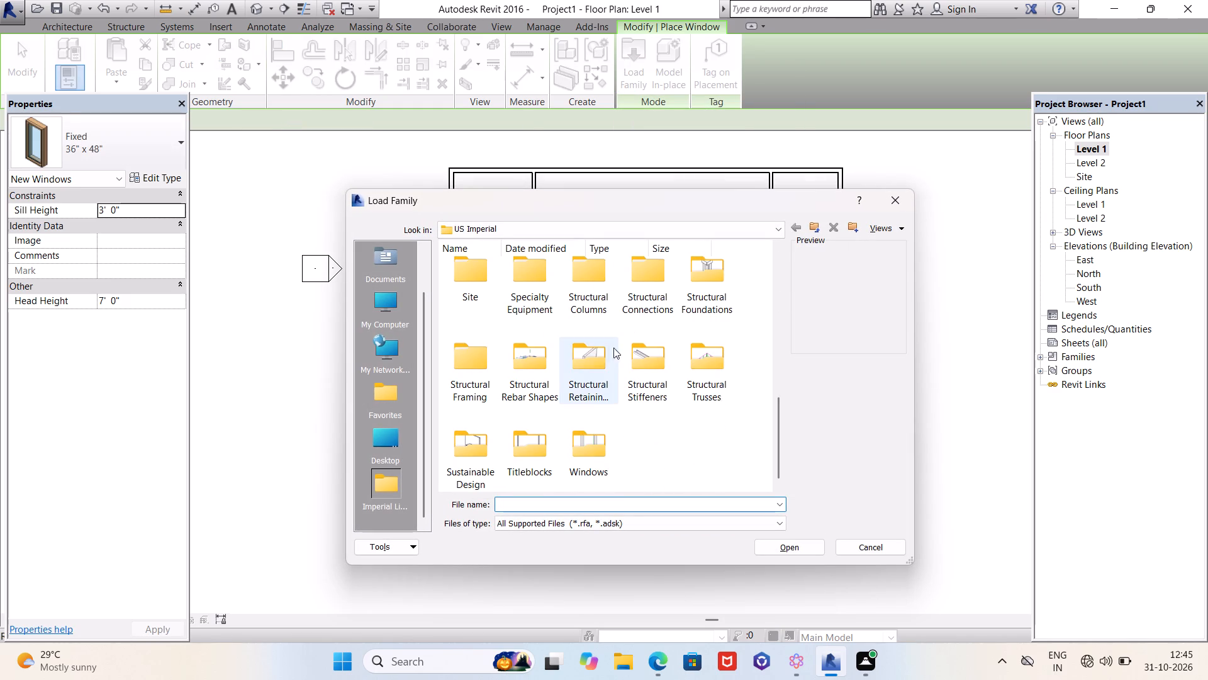
double_click(585, 435)
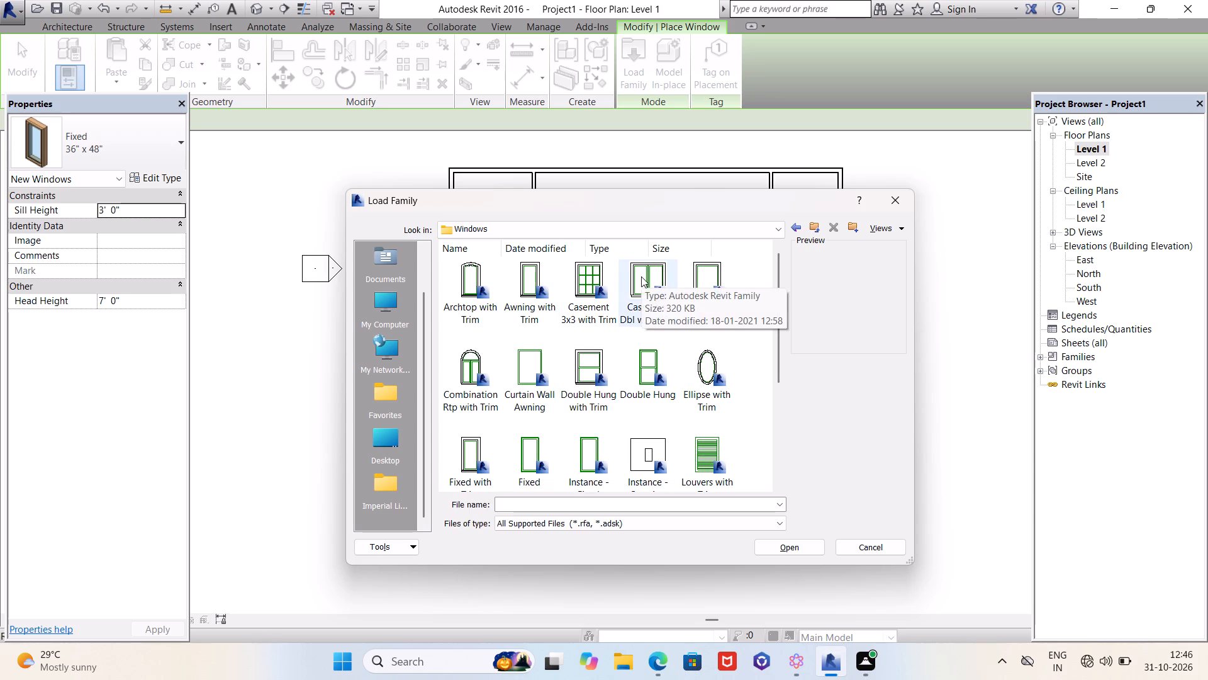
scroll(629, 364, down, 3)
scroll(629, 364, up, 2)
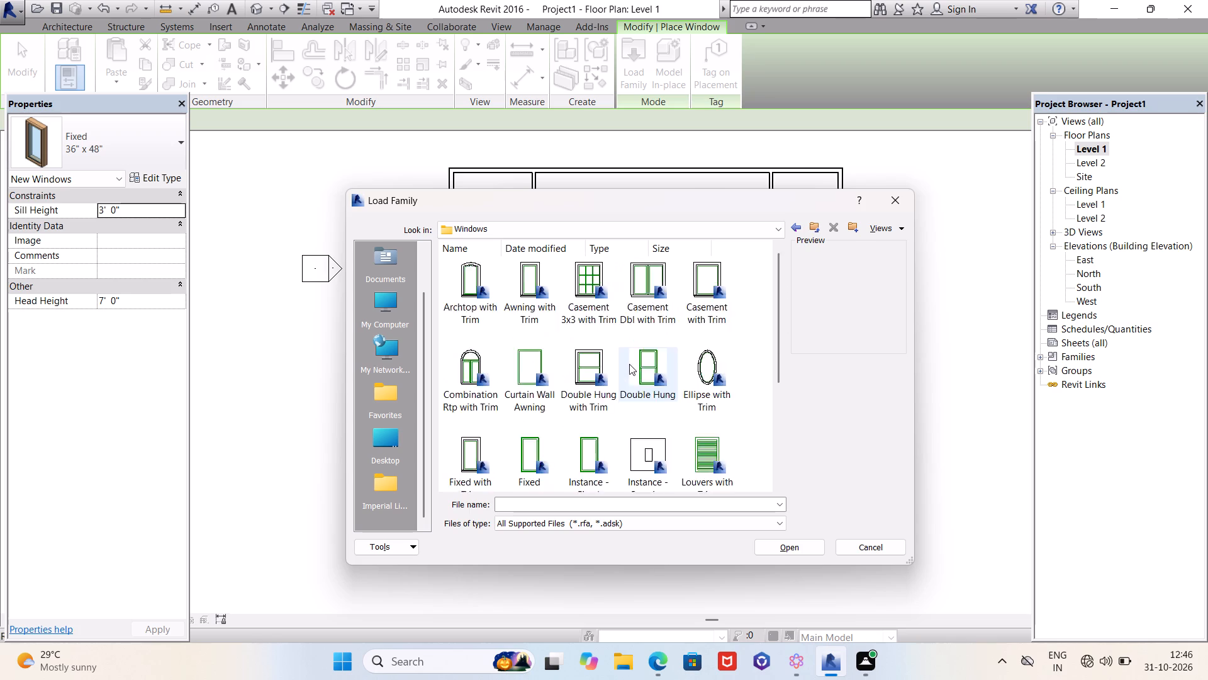
click(635, 277)
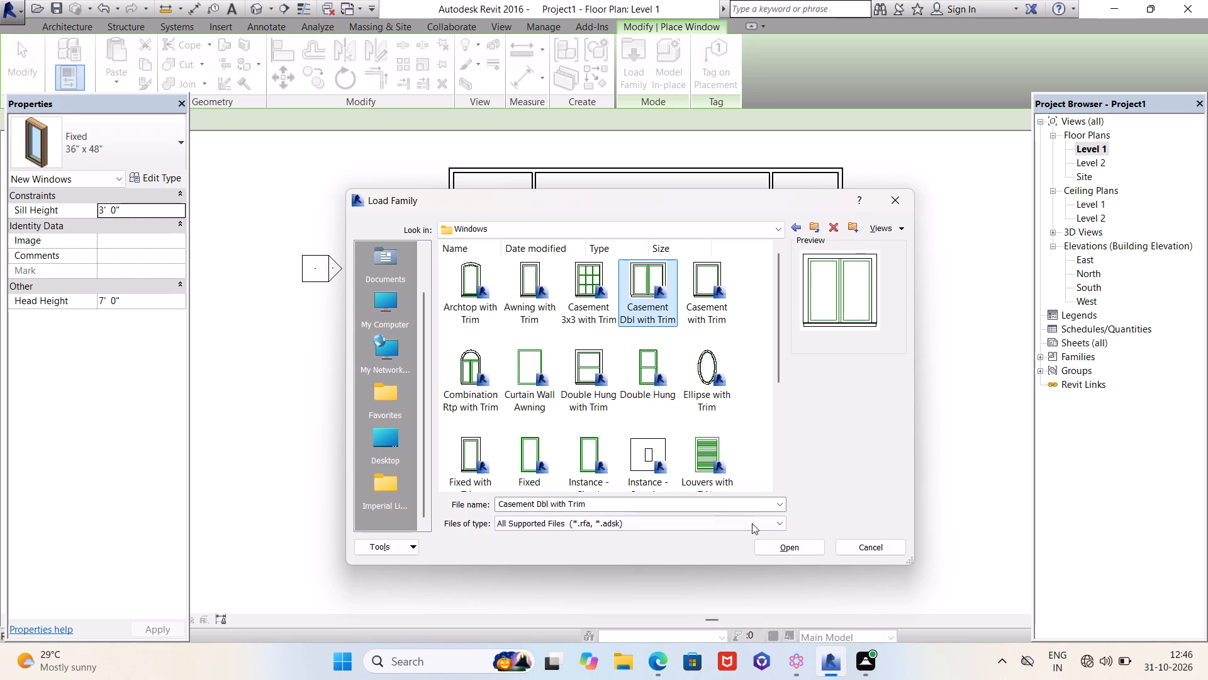
click(781, 543)
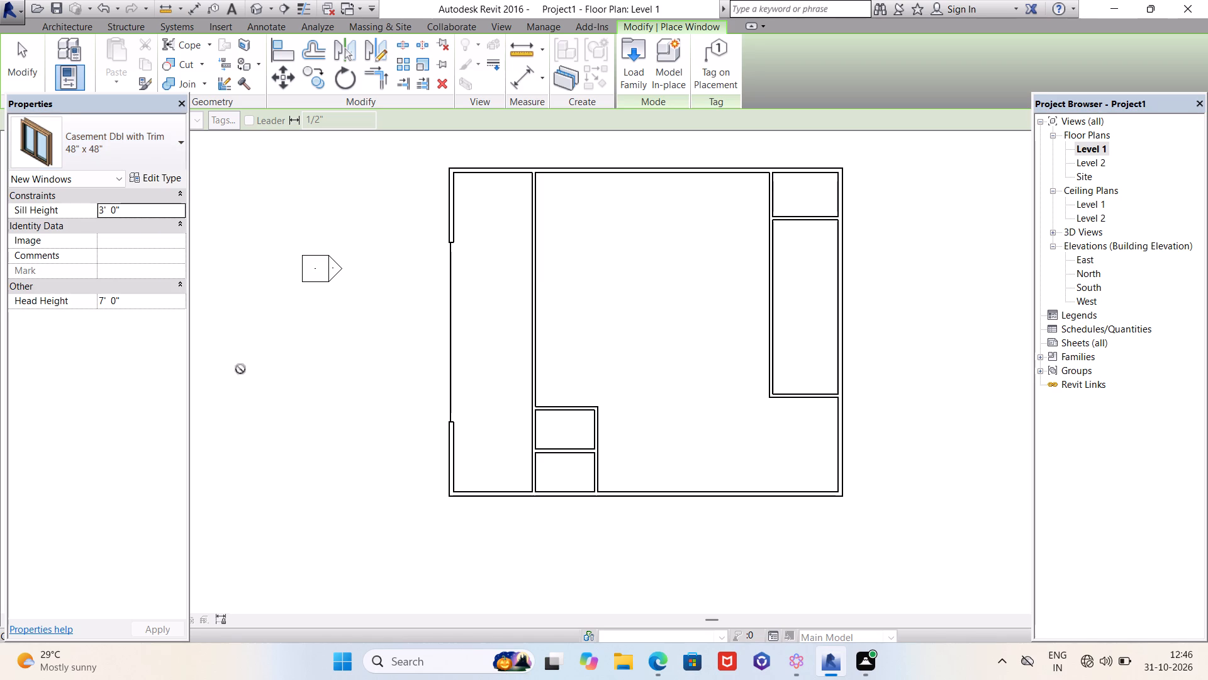
Place two 48" x 48" double casement windows in the south wall, 4'-0" east of the small rooms and 7'-0" from the east wall.
scroll(605, 494, up, 4)
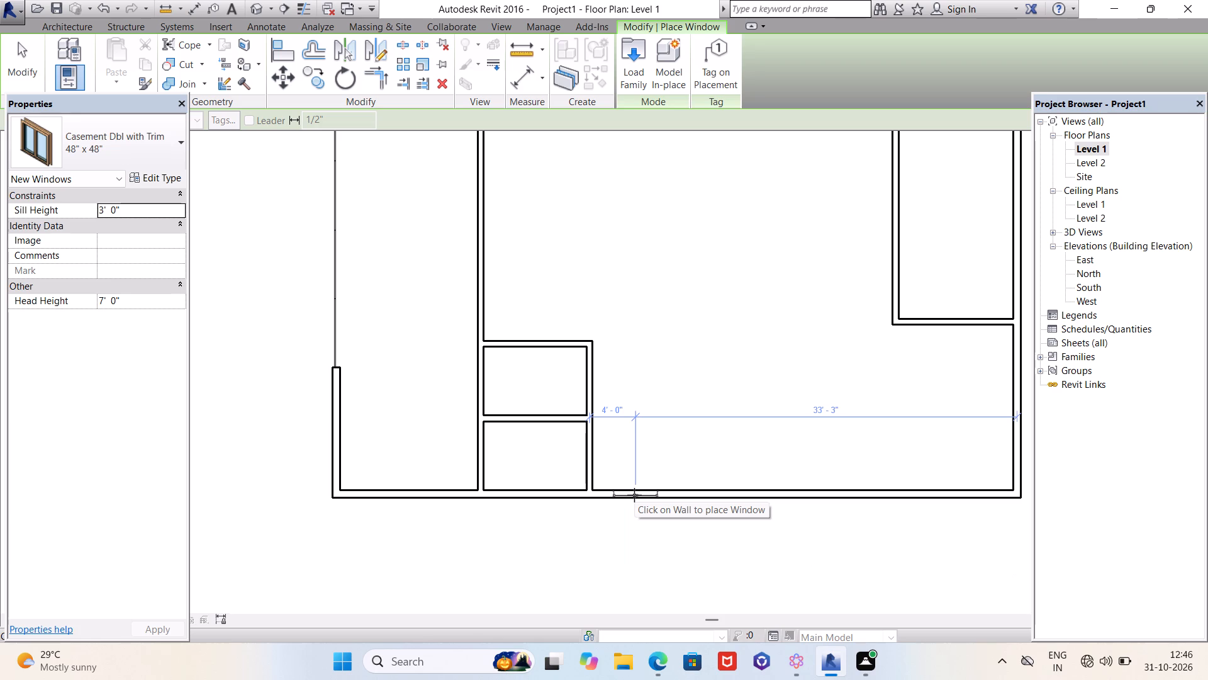
click(634, 495)
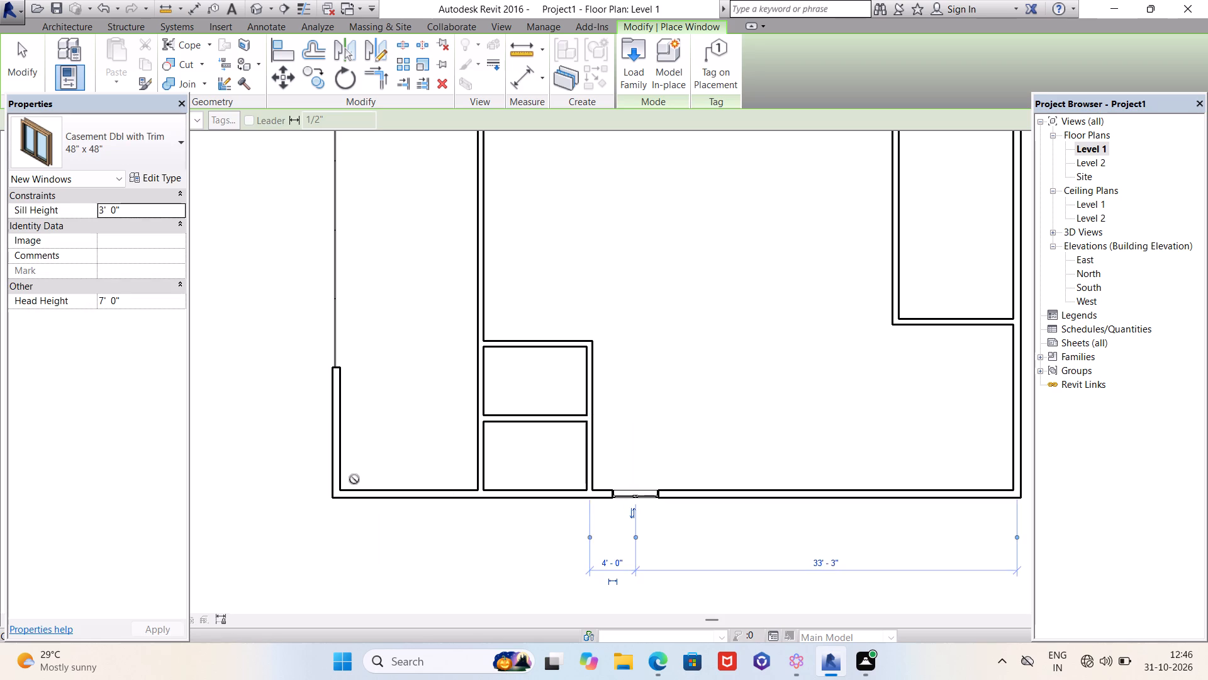
scroll(354, 479, down, 3)
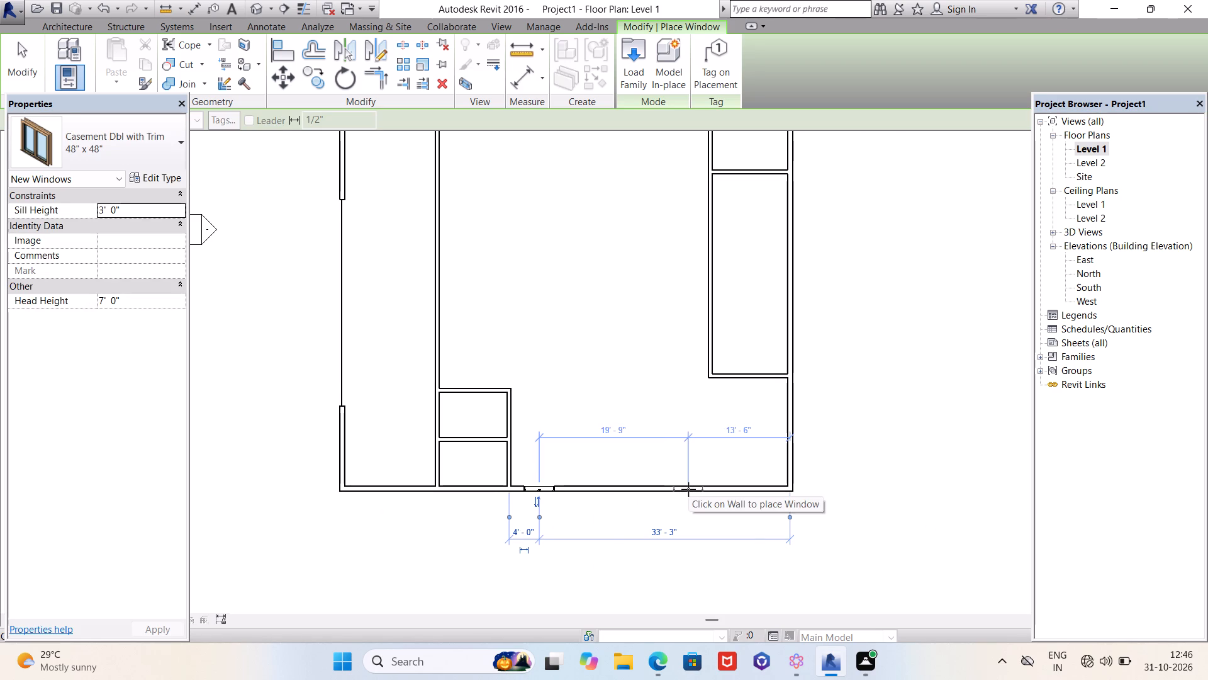
click(738, 492)
Place a 48" x 48" double casement window in the long east room's outer wall, 11'-0" south of its north partition.
scroll(598, 510, down, 3)
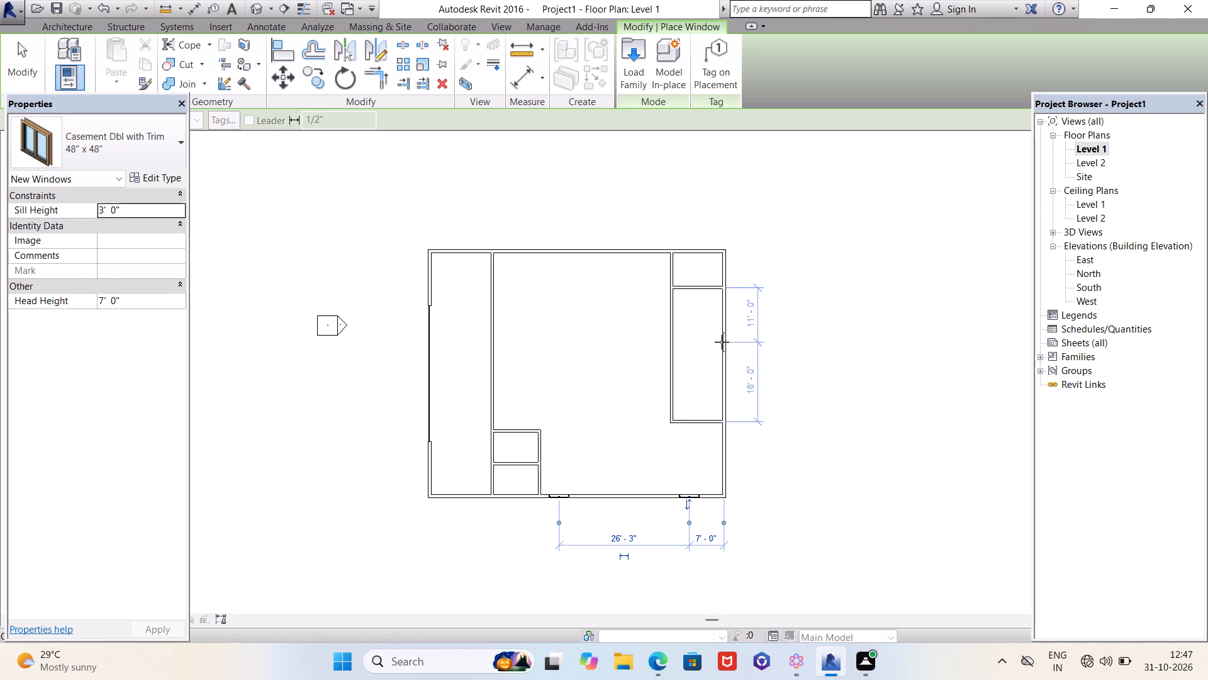
click(722, 342)
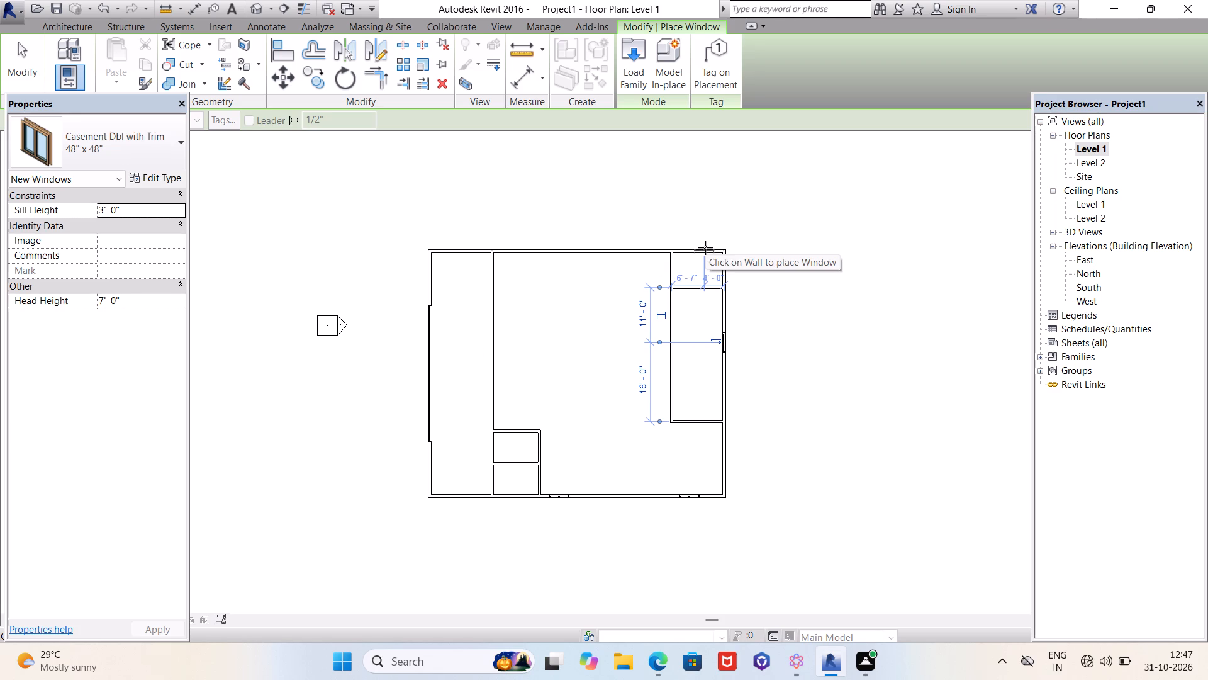
Place two 48" x 48" casement windows in the central space's north wall, 8'-0" from its east partition and 8'-6" from its west partition.
click(632, 252)
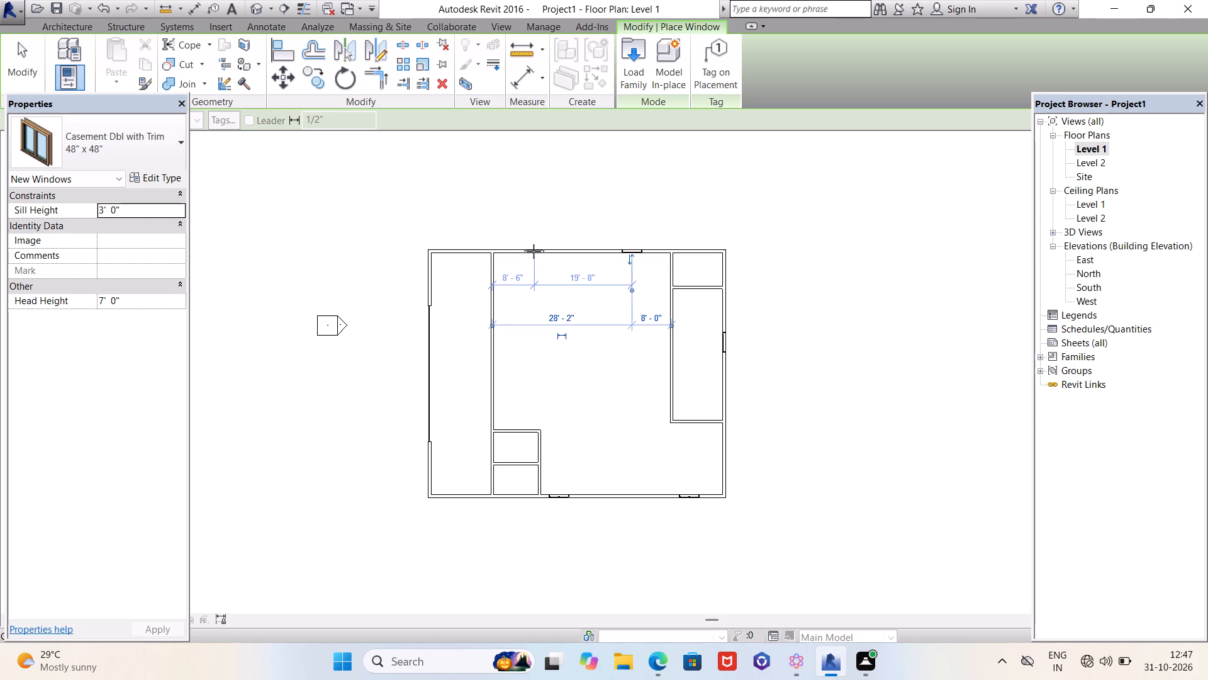
click(534, 251)
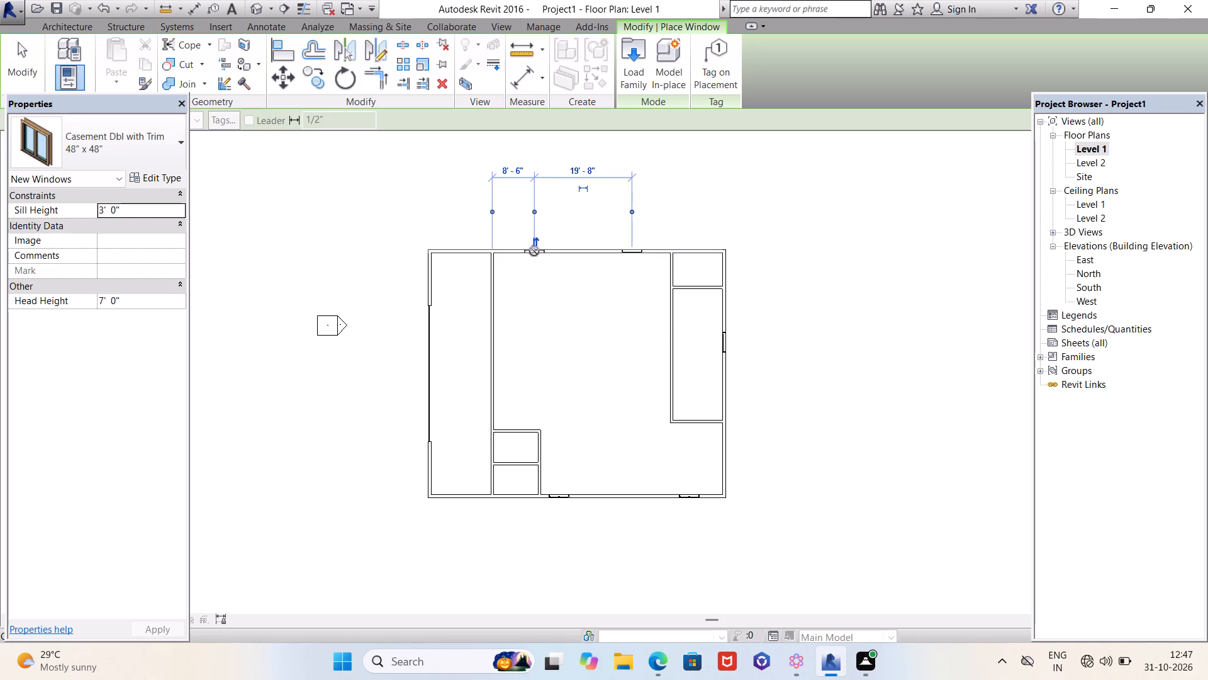
Place one 48" x 48" casement window centred in each of the north and south end walls of the west strip.
click(460, 247)
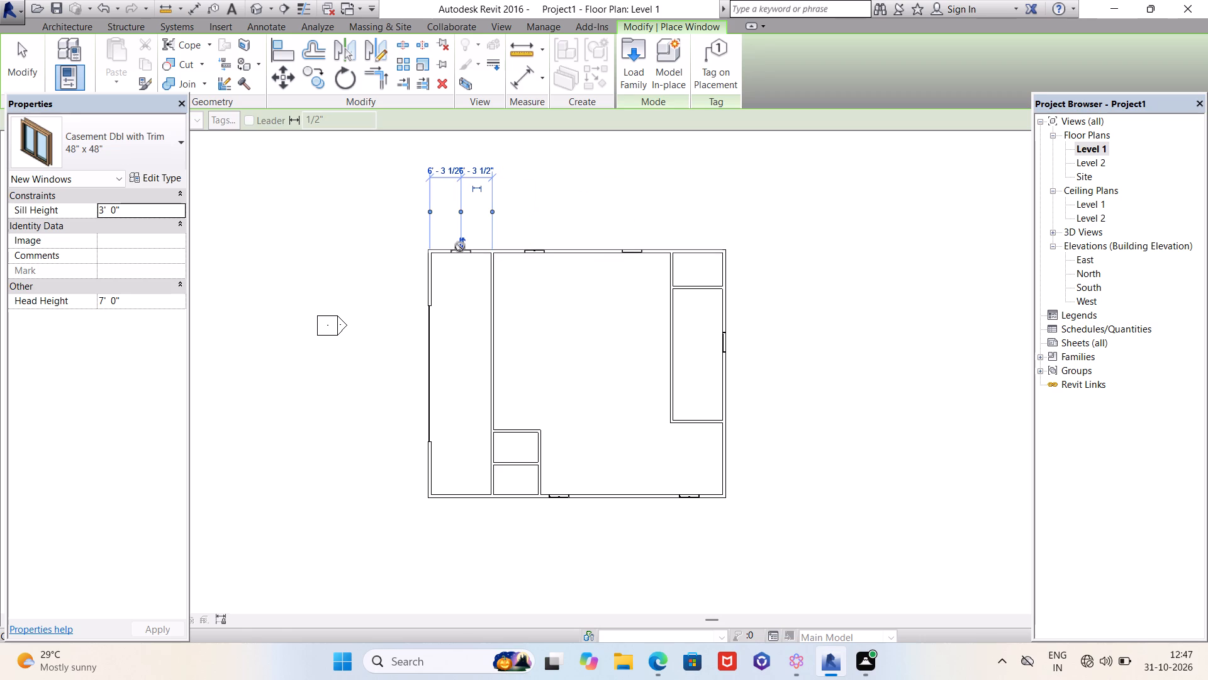
click(456, 499)
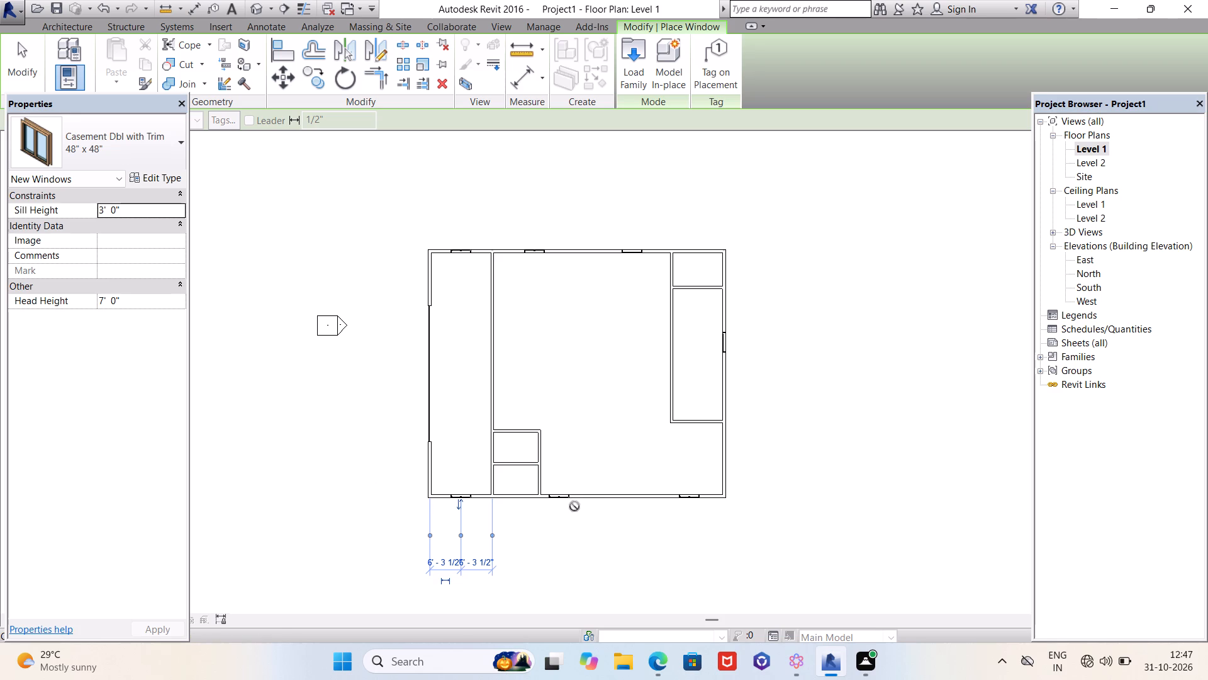
key(Escape)
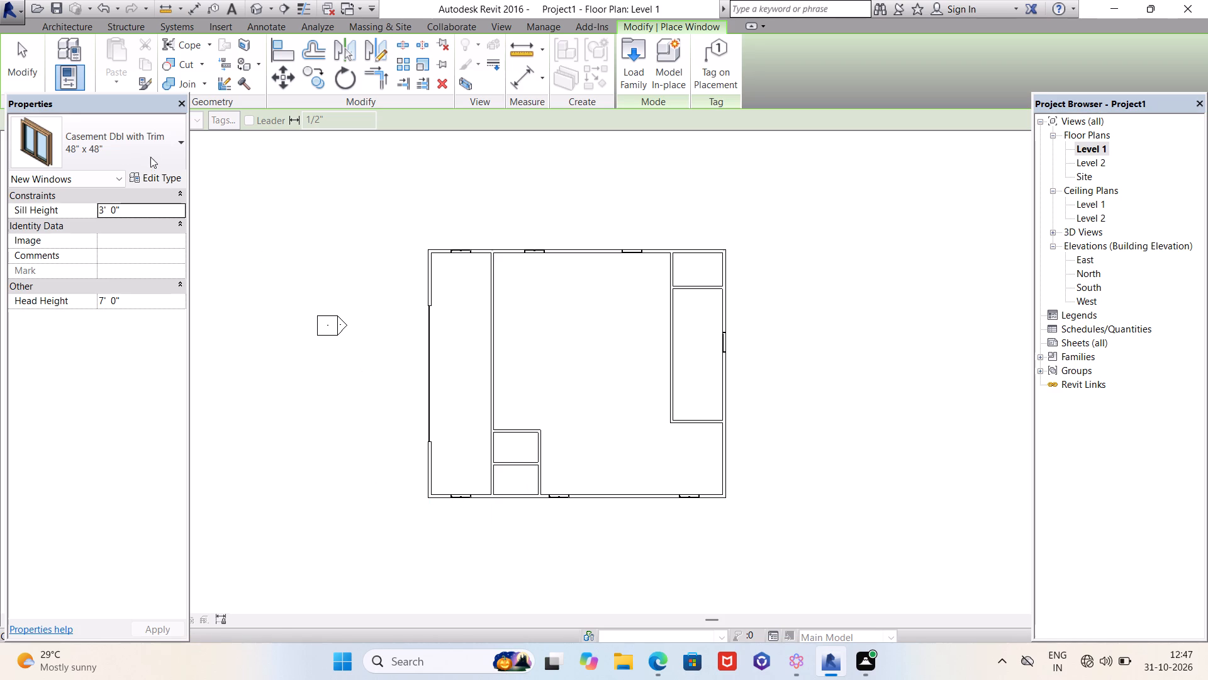
Load the Transom with Trim window family from the US Imperial Windows library folder.
click(624, 54)
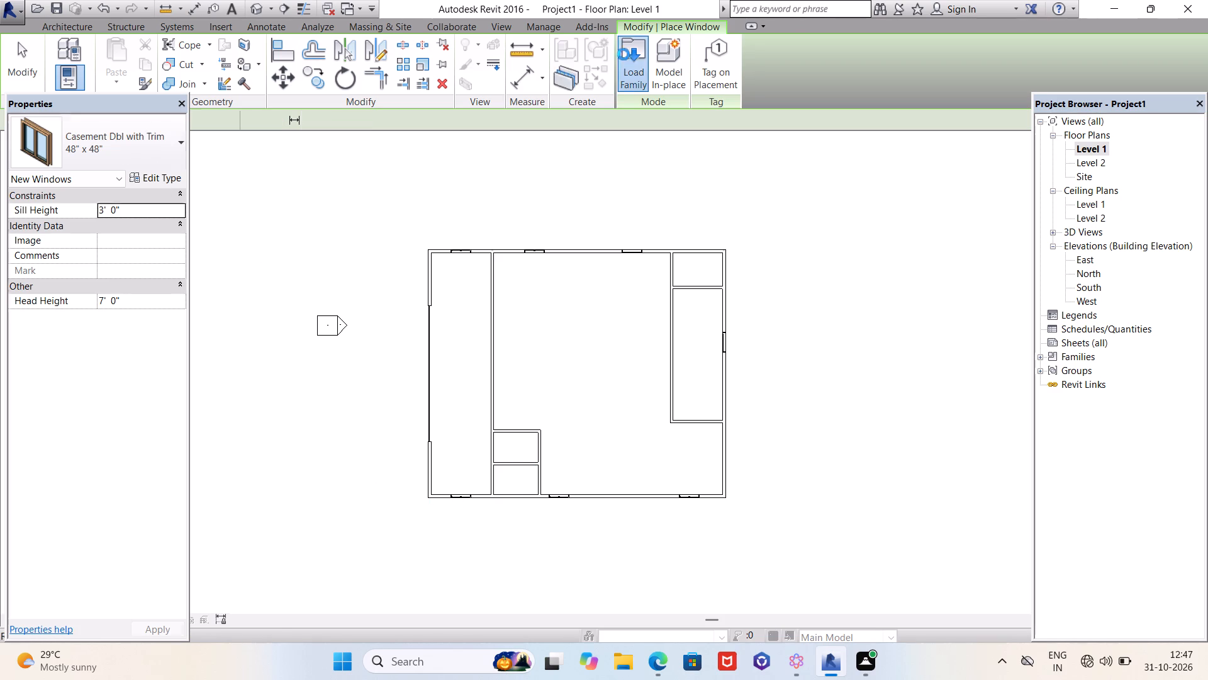
scroll(647, 446, down, 6)
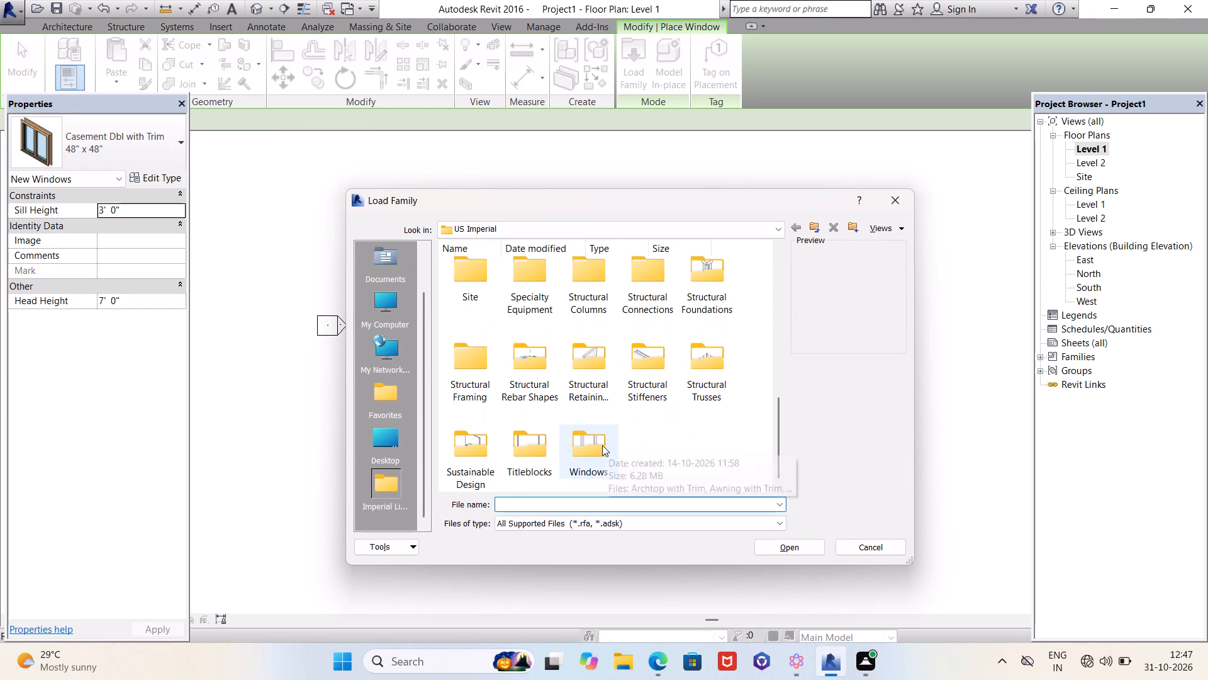
double_click(602, 445)
scroll(639, 425, down, 5)
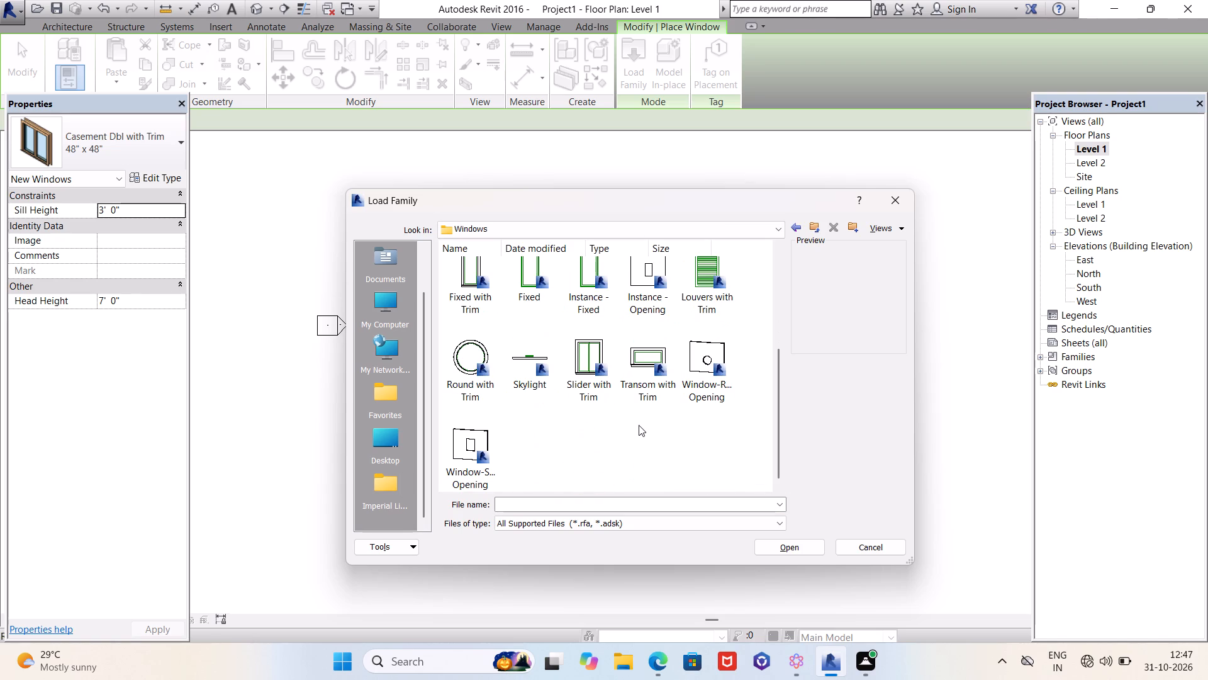
click(636, 367)
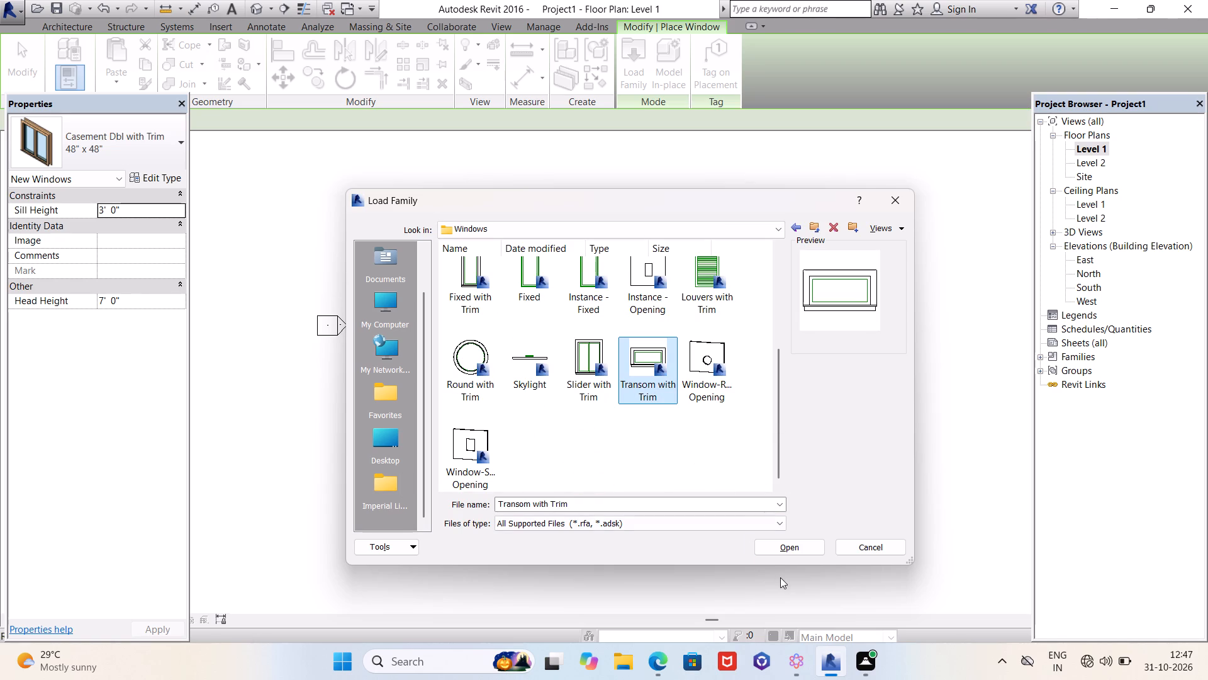
click(792, 547)
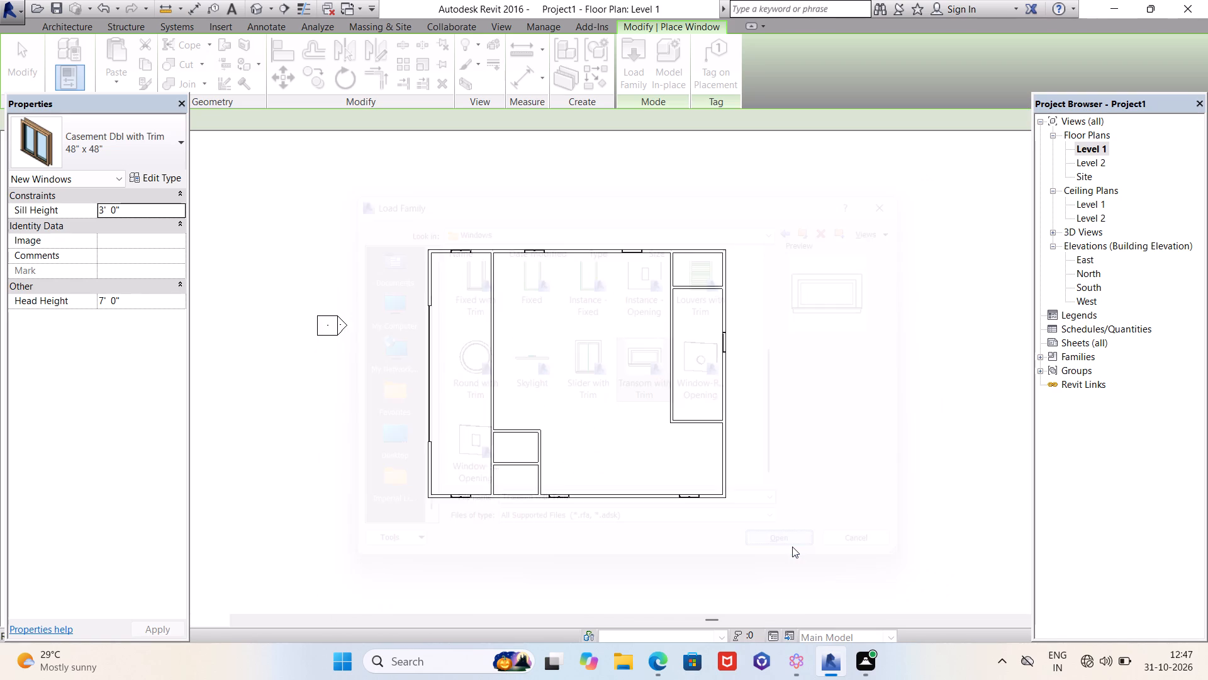
Place a 24" x 24" transom window in the southern small room's south wall, 4'-0" from its west partition.
scroll(526, 489, up, 4)
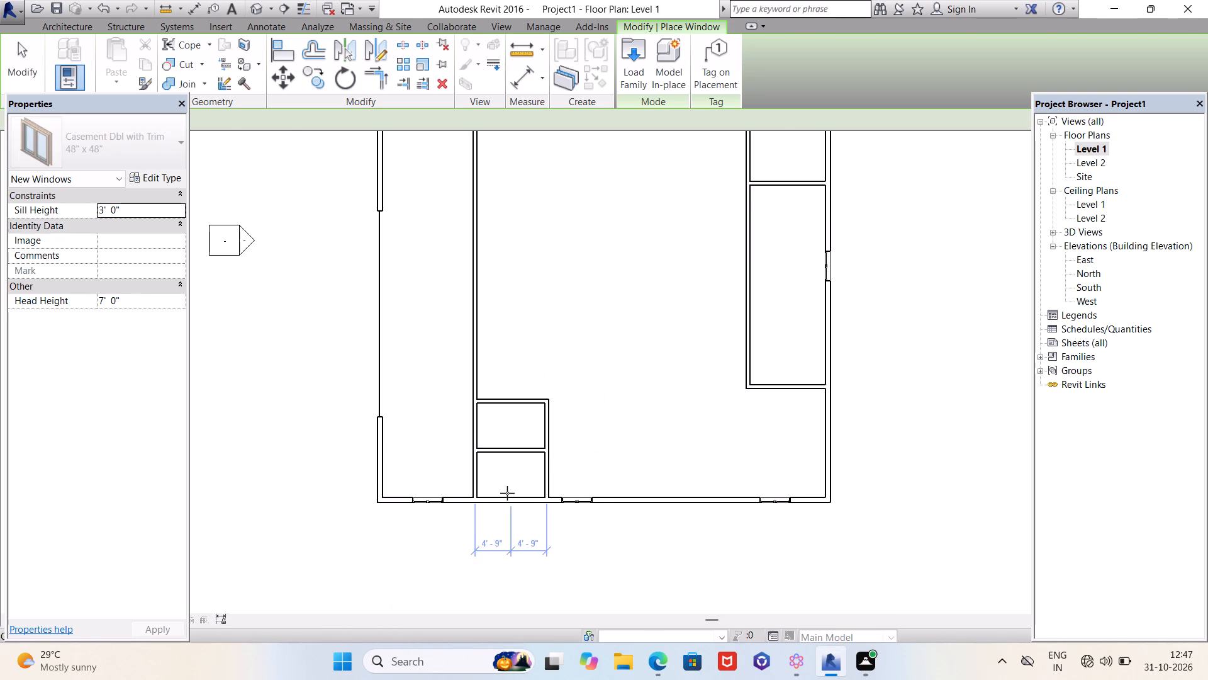
scroll(504, 509, up, 5)
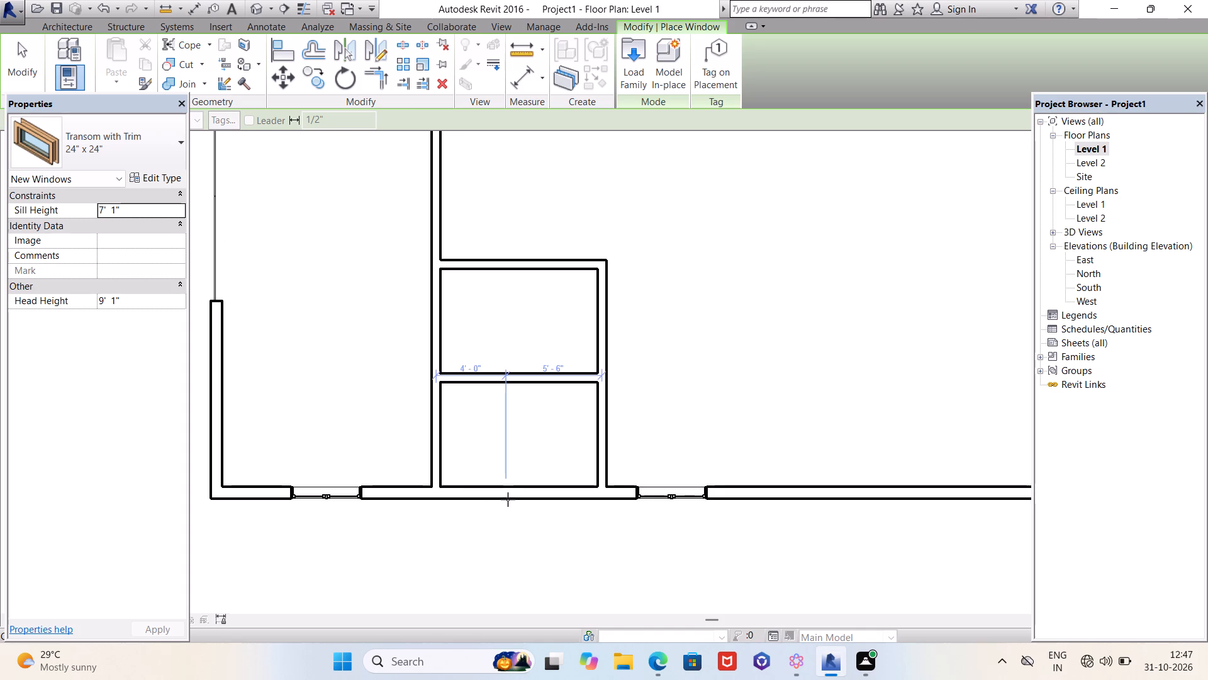
click(508, 499)
Place a 24" x 24" transom window in the partition between the two southern small rooms, 4'-6" from their west partition.
click(511, 382)
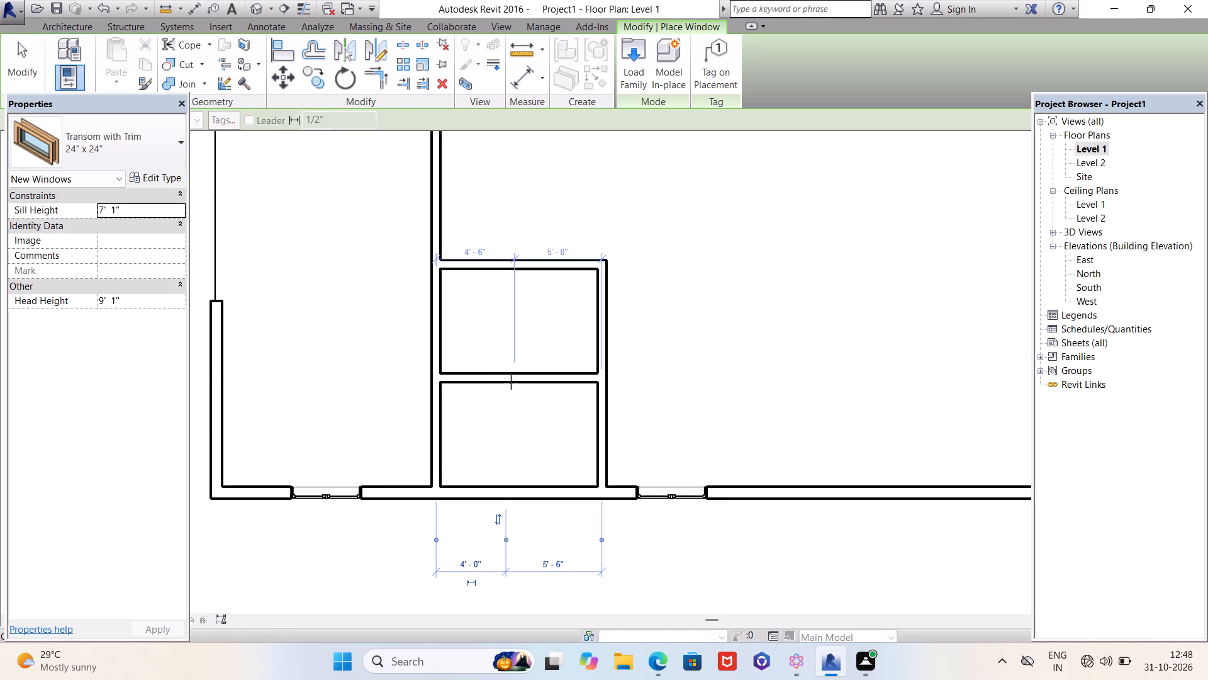
scroll(512, 501, down, 5)
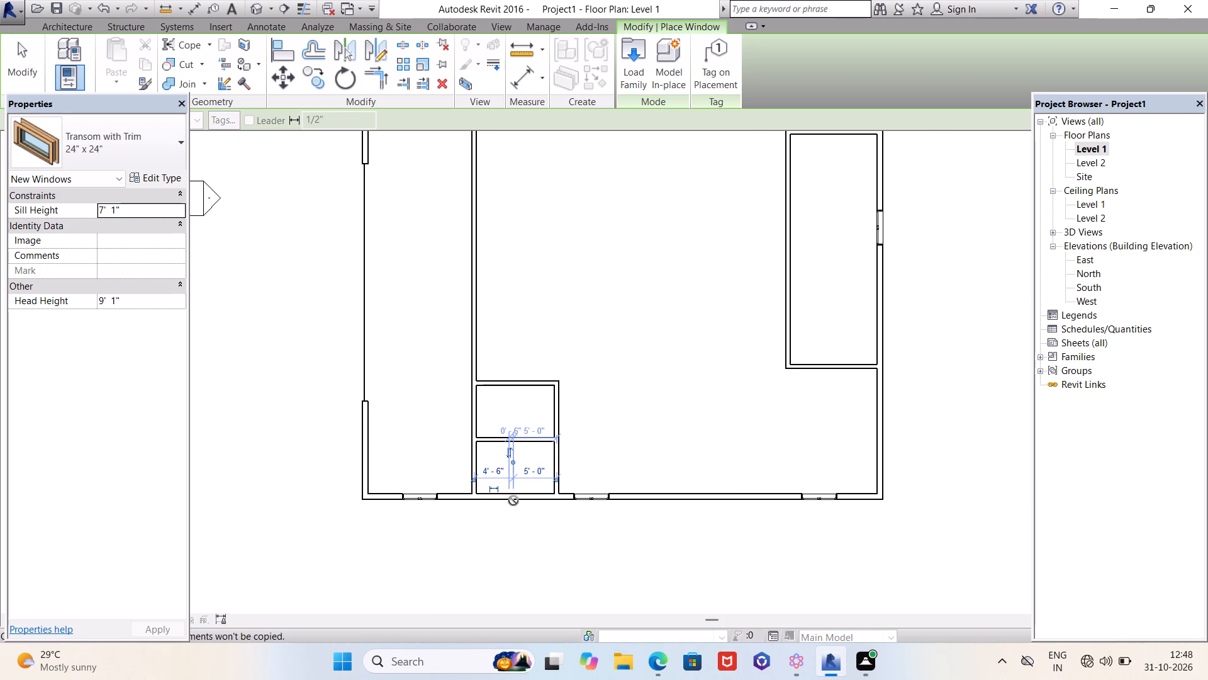
scroll(513, 501, down, 4)
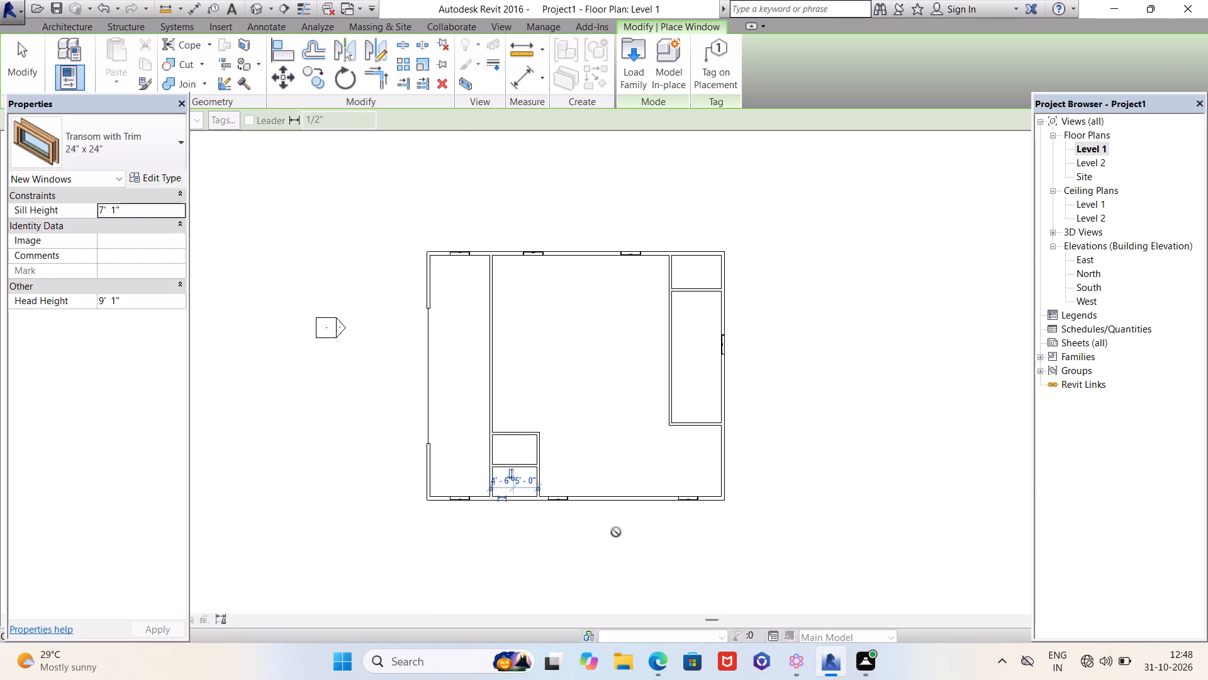
key(Escape)
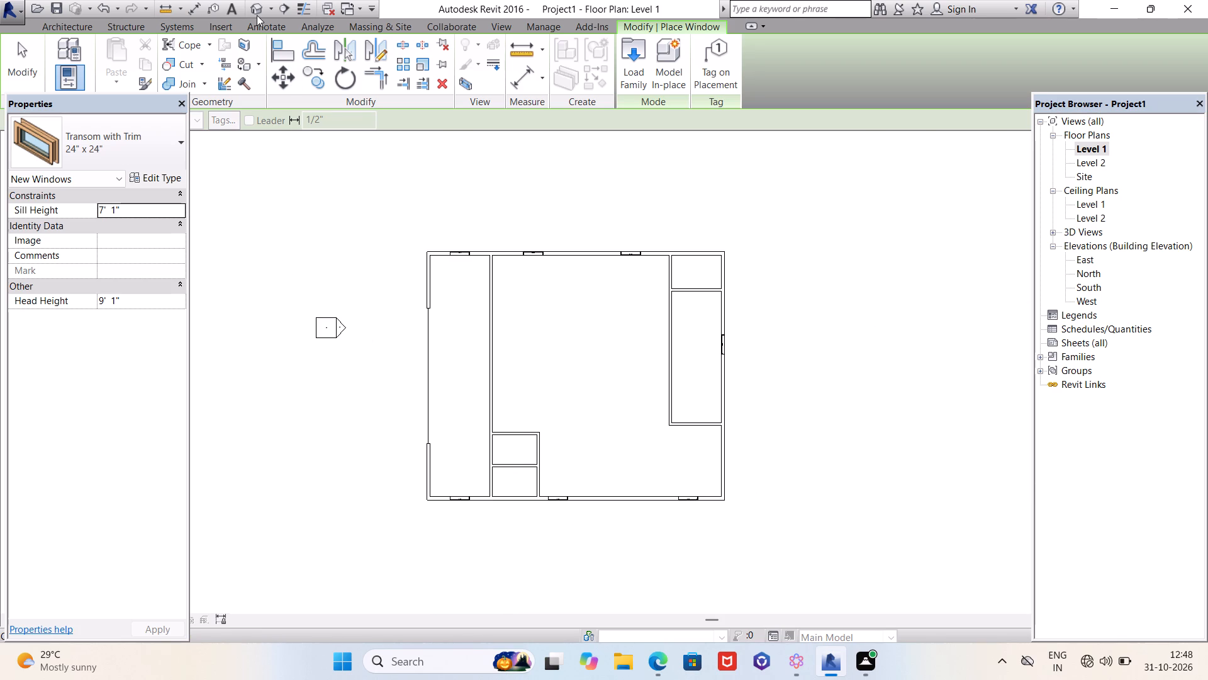
Examine the building's walls, curtain wall, casement windows and transom windows from all sides in the 3D view.
click(256, 14)
scroll(562, 397, up, 3)
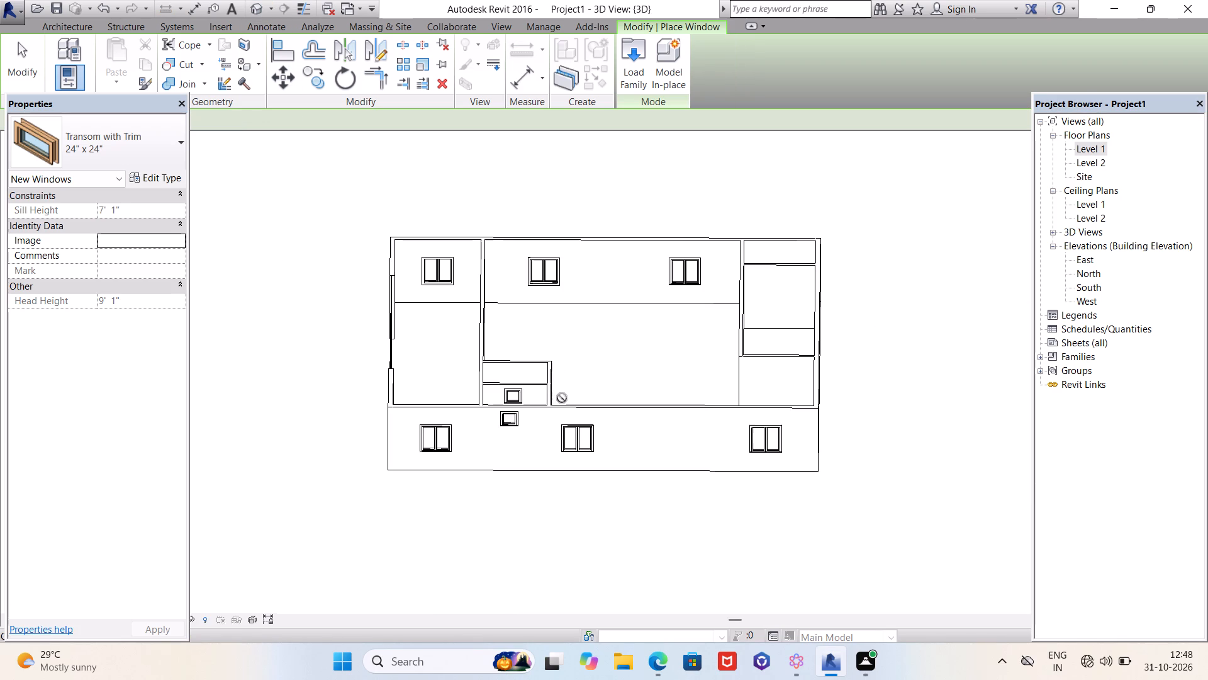
scroll(564, 400, up, 4)
scroll(565, 401, down, 1)
scroll(565, 401, up, 4)
scroll(640, 375, down, 4)
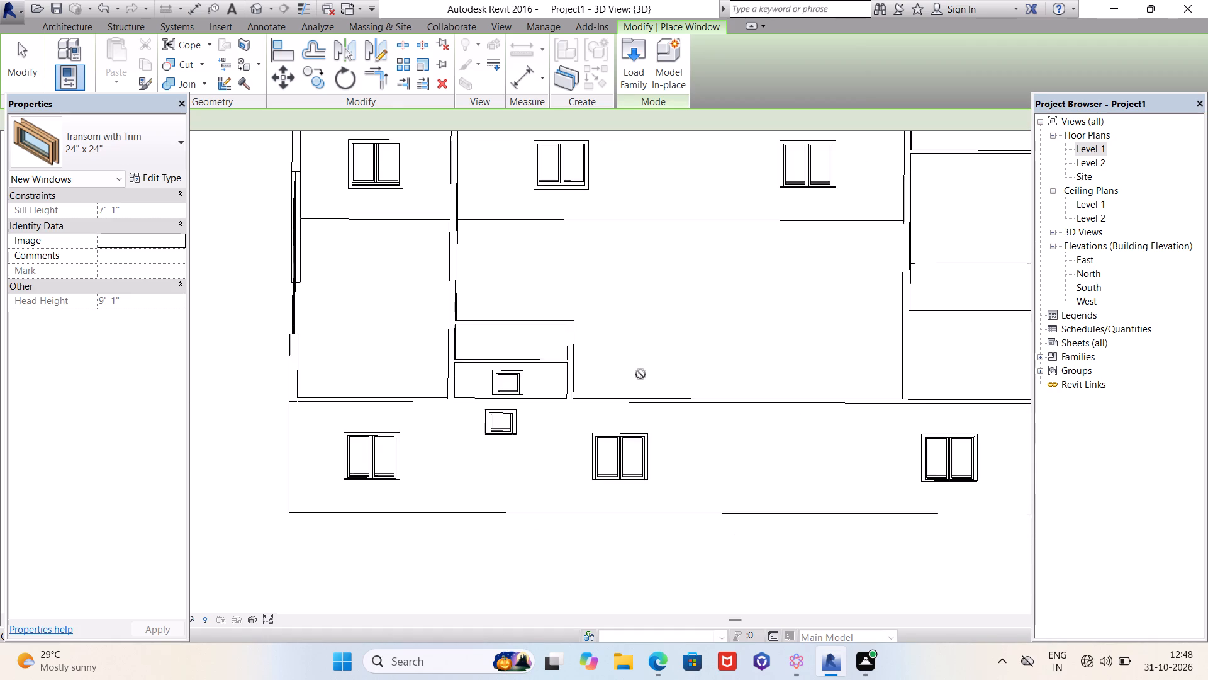
scroll(640, 374, down, 3)
shift+middle_drag(642, 311, 610, 441)
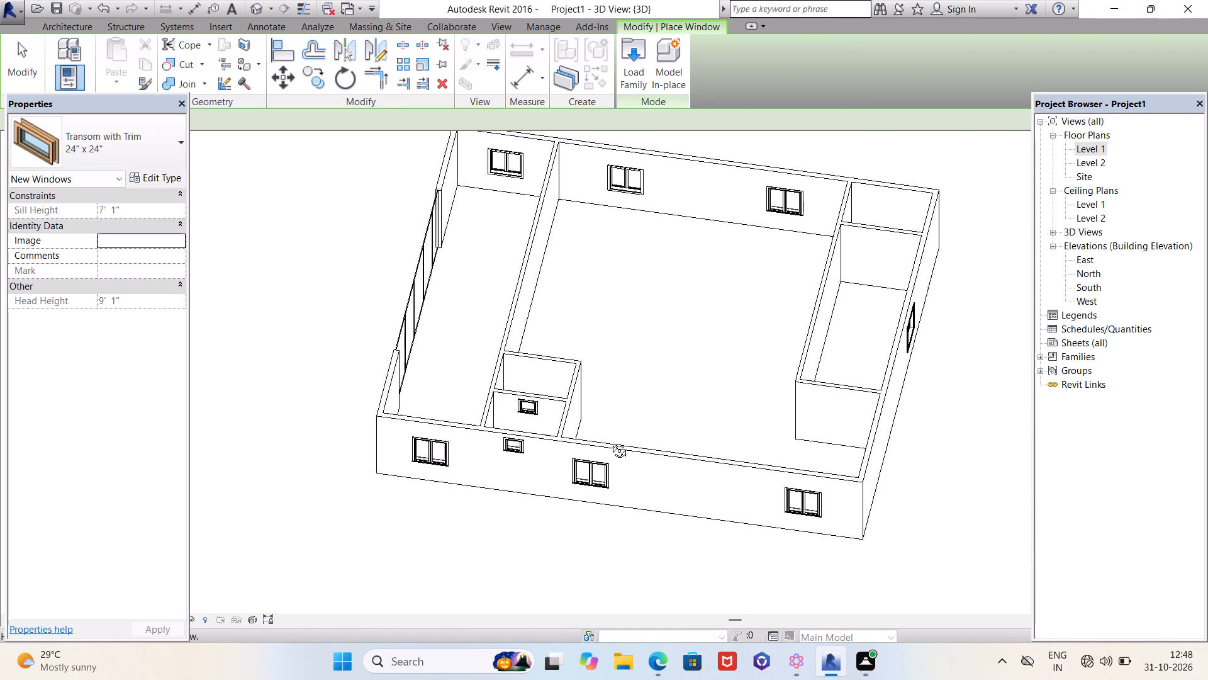
shift+middle_drag(610, 441, 601, 385)
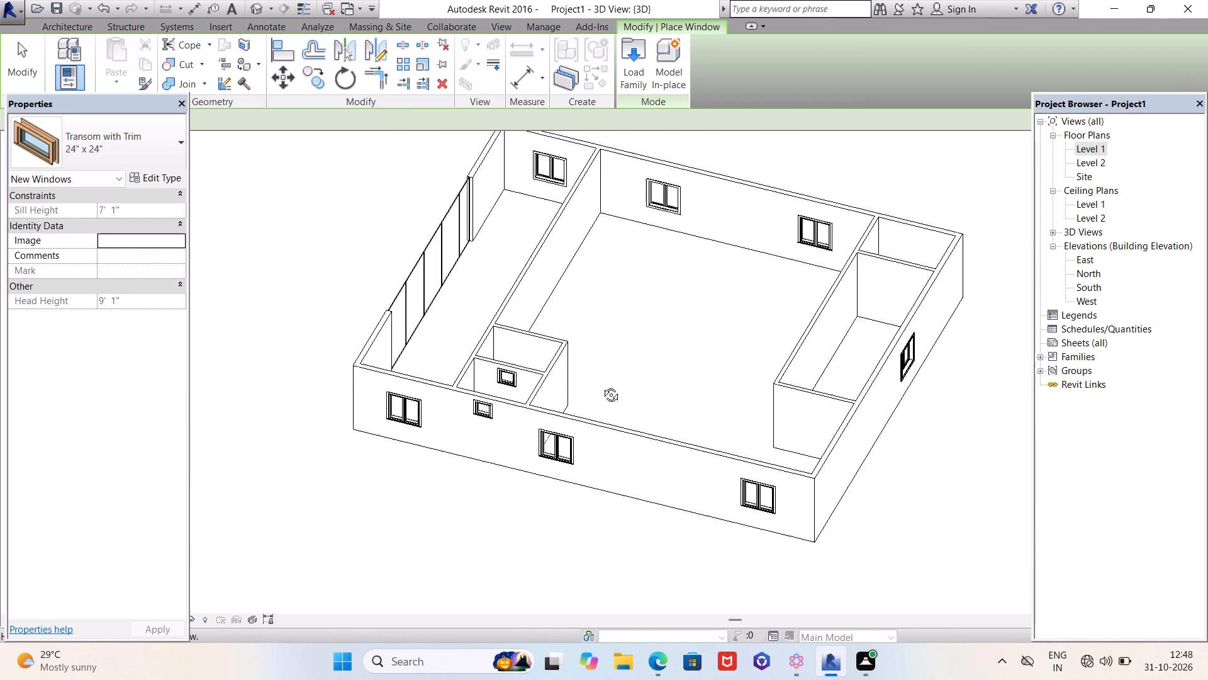
shift+middle_drag(601, 385, 283, 317)
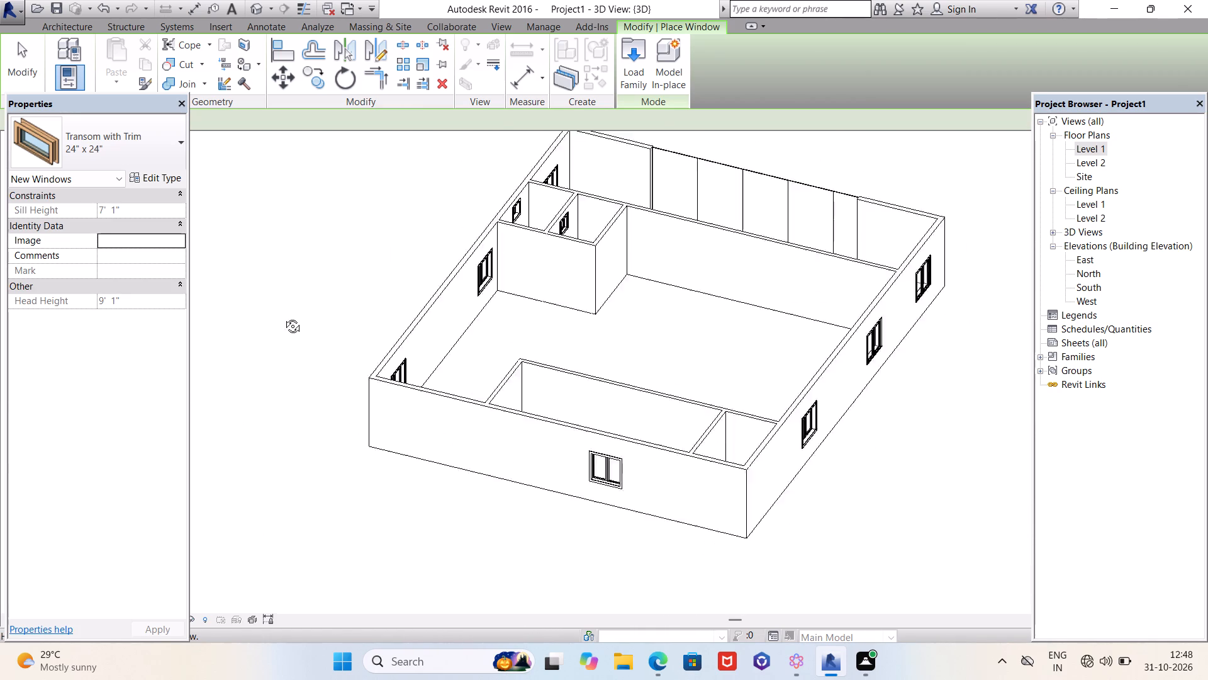
shift+middle_drag(283, 317, 675, 294)
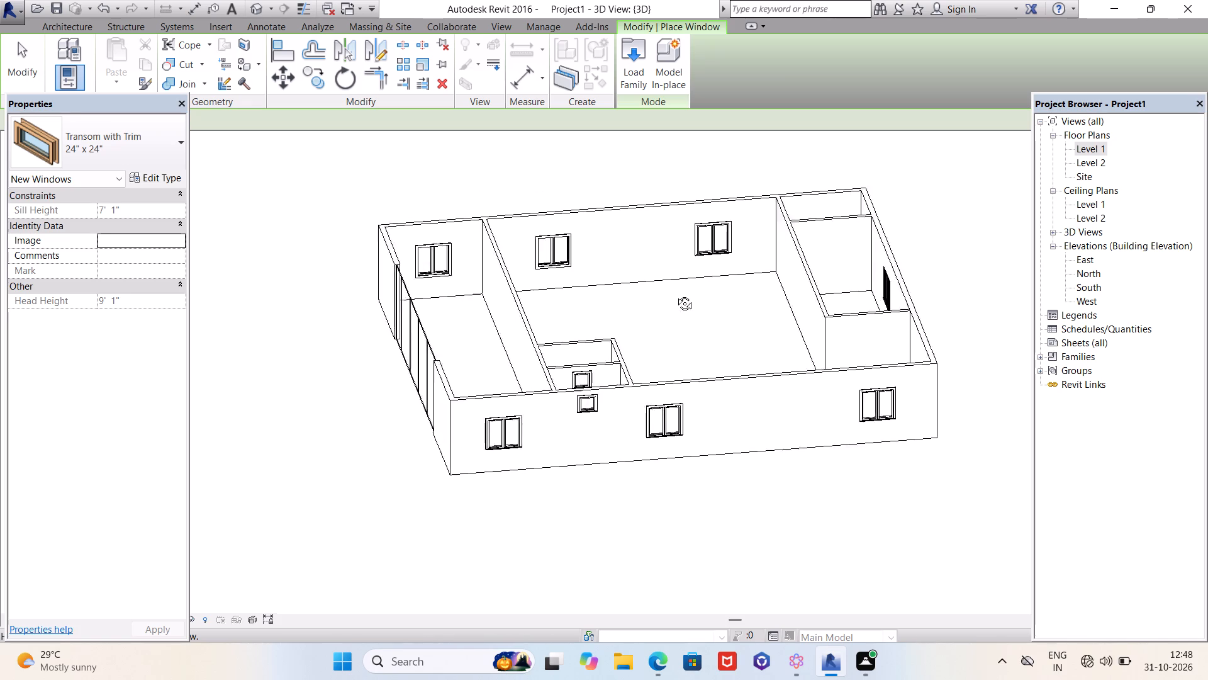
shift+middle_drag(675, 294, 138, 295)
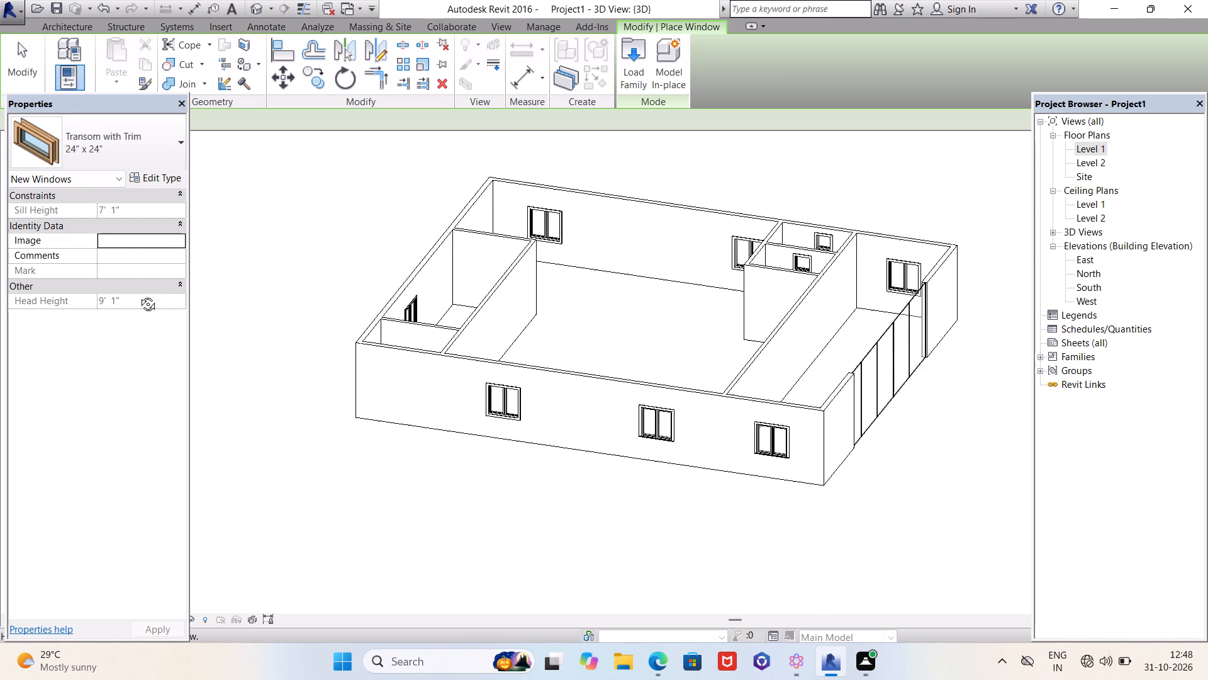
shift+middle_drag(138, 295, 739, 331)
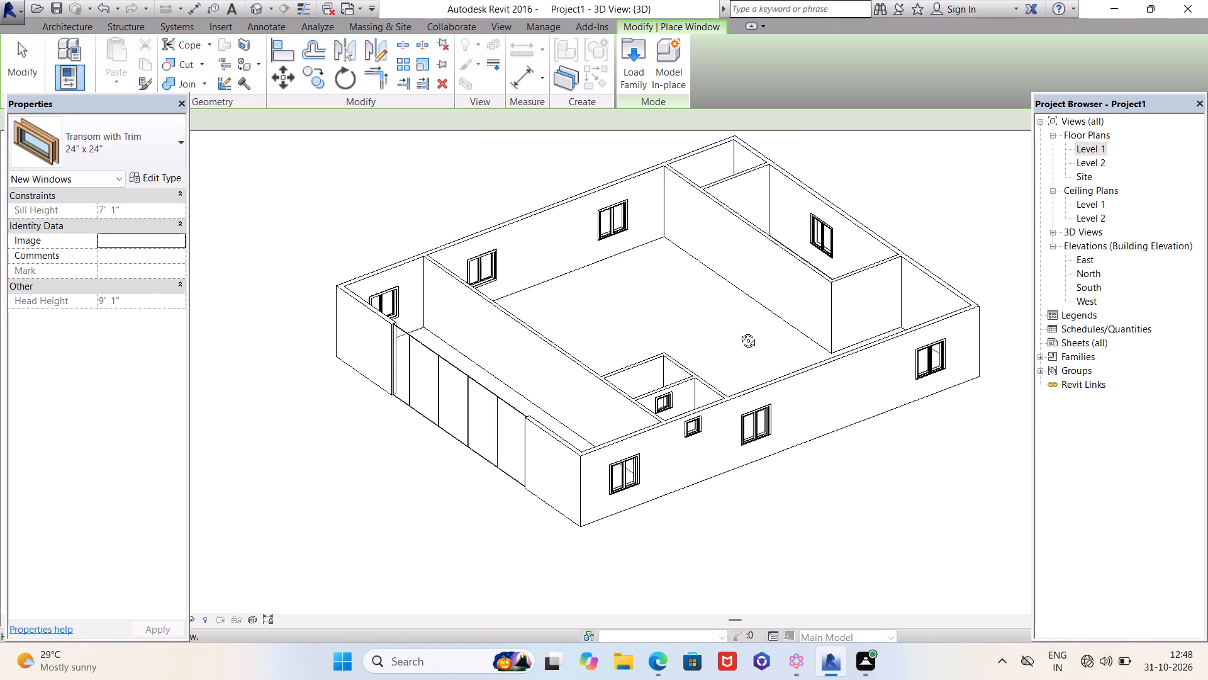
shift+middle_drag(739, 331, 622, 558)
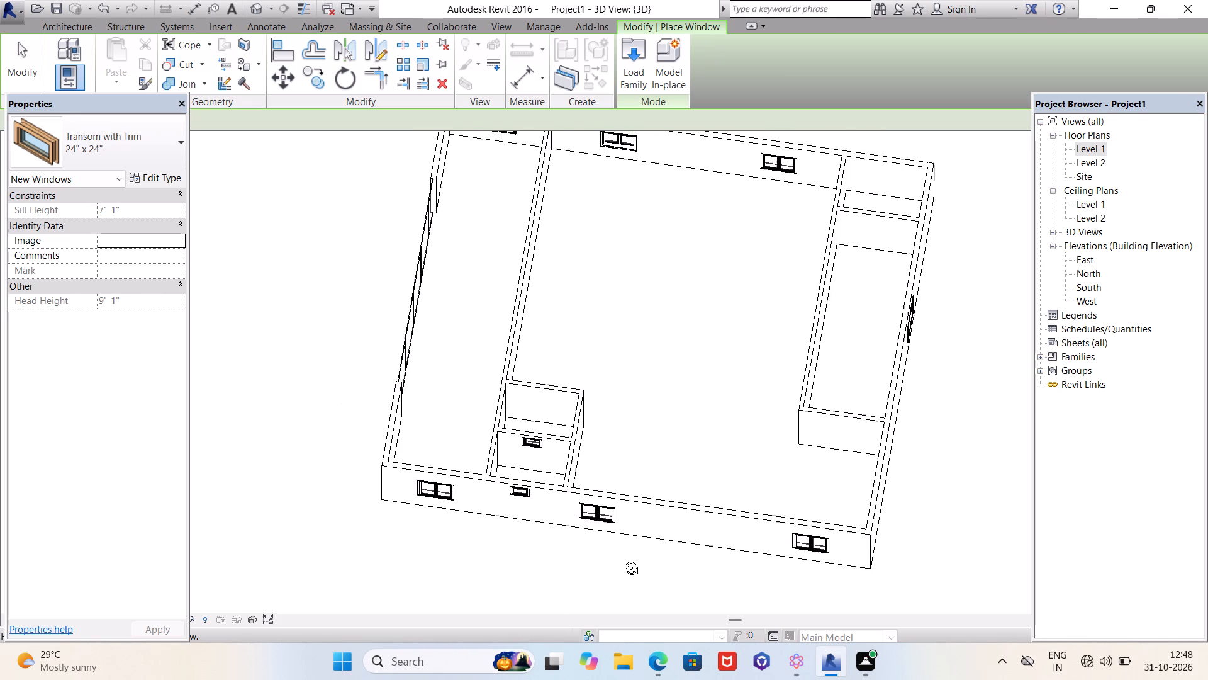
shift+middle_drag(622, 558, 569, 335)
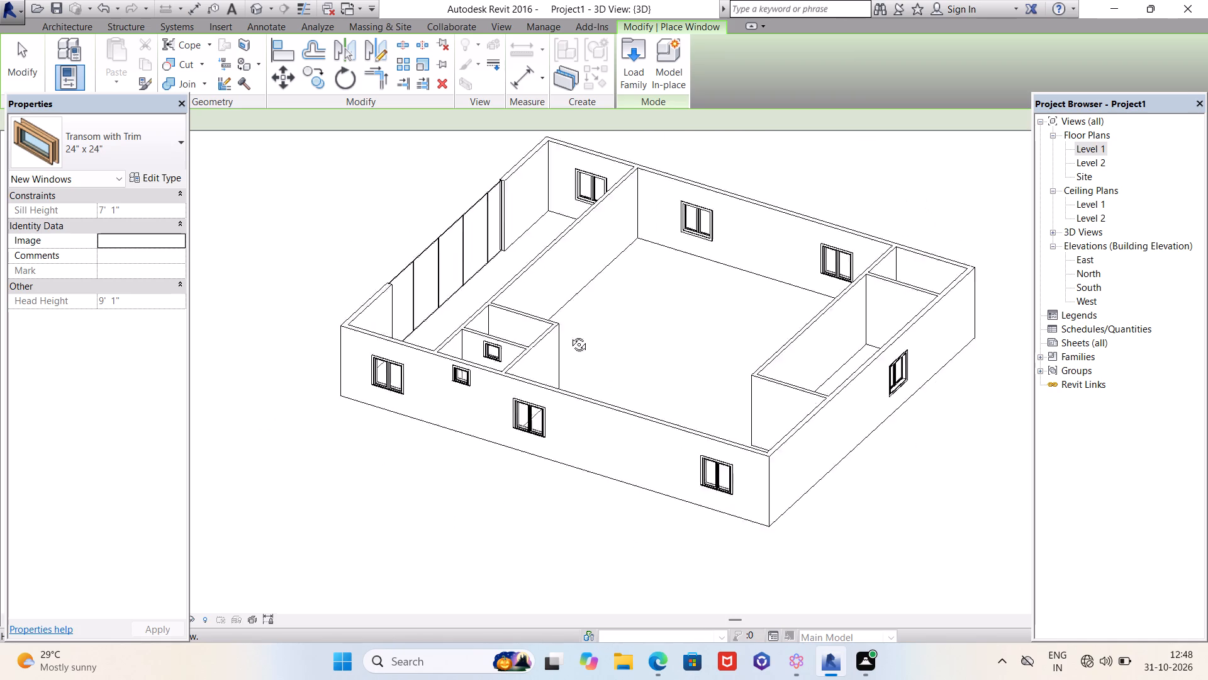
shift+middle_drag(569, 335, 851, 212)
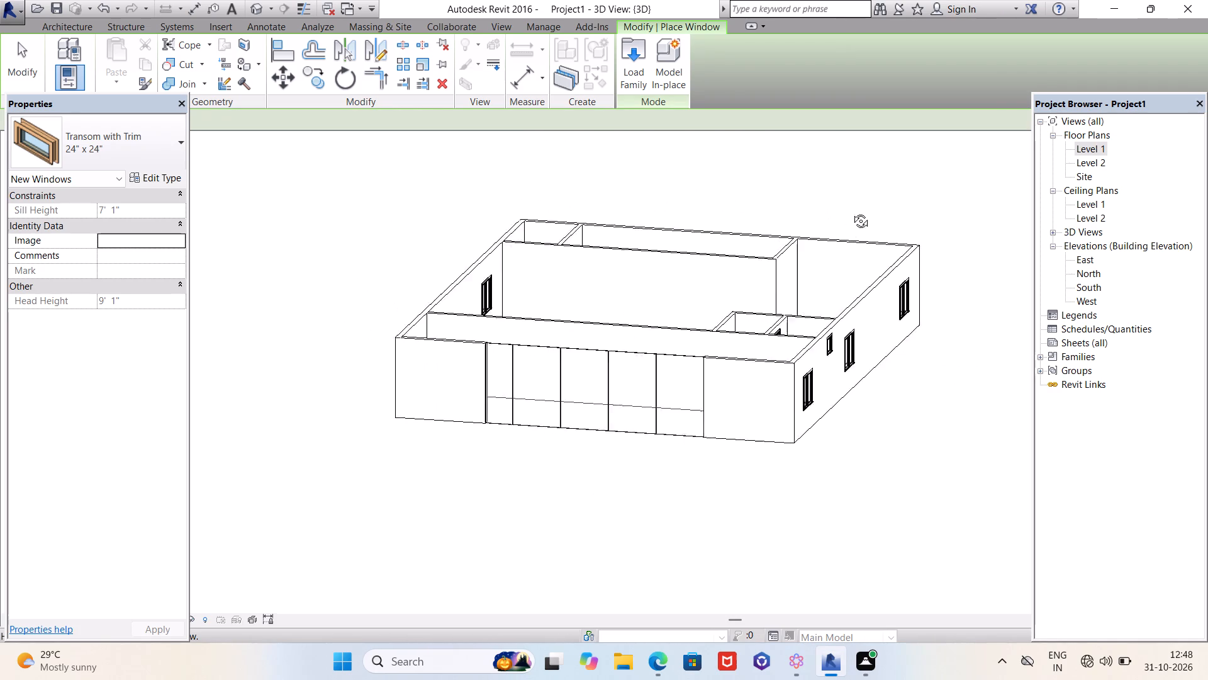
shift+middle_drag(851, 212, 566, 319)
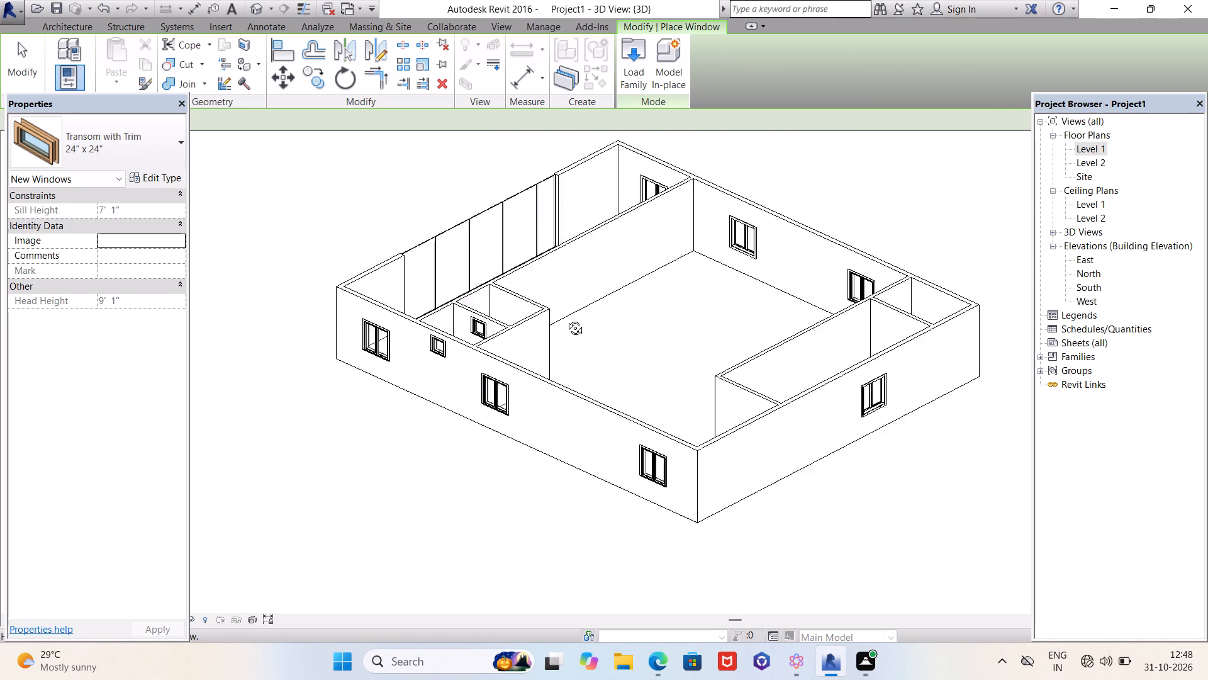
shift+middle_drag(566, 319, 600, 310)
scroll(639, 397, down, 2)
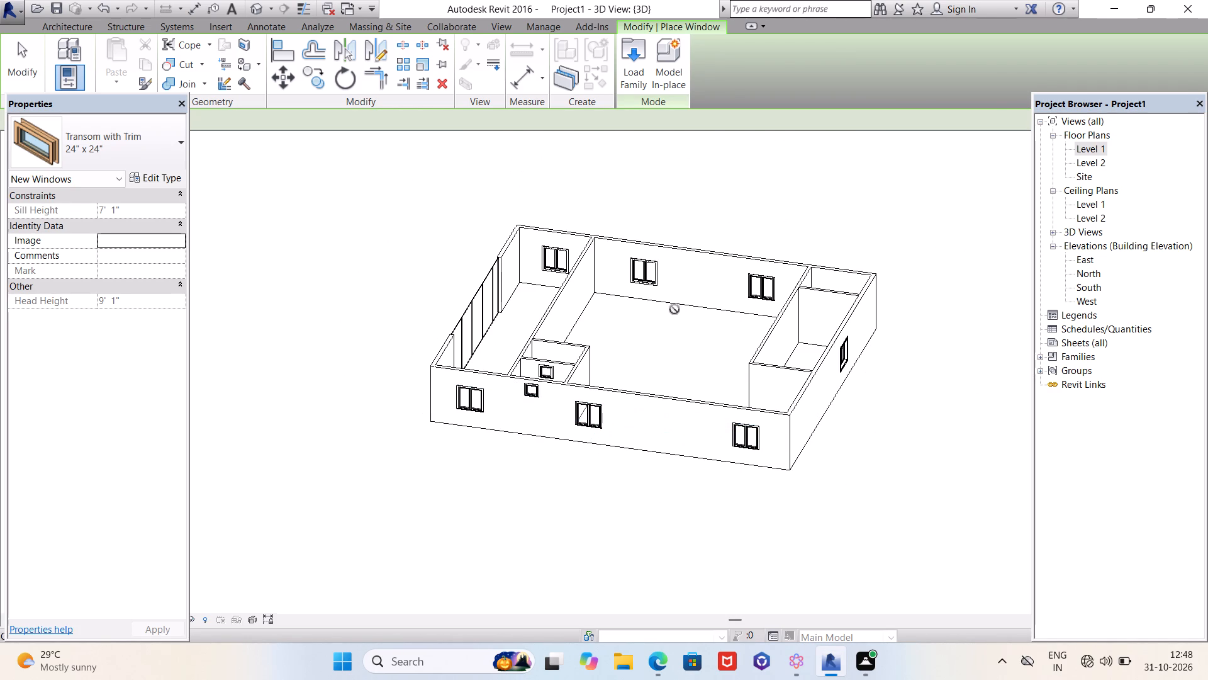
shift+middle_drag(669, 329, 722, 313)
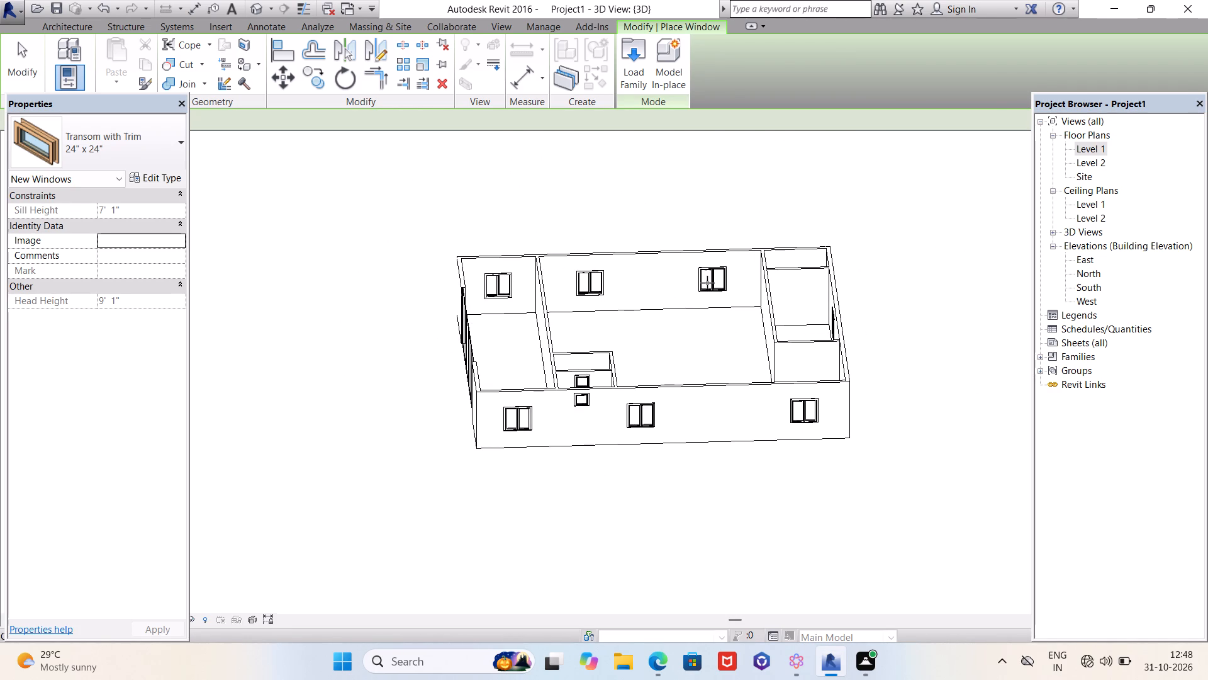
On the Level 1 plan, place a 24" x 24" transom window centred in the northeast small room's east wall, 3'-8" each way.
double_click(1088, 149)
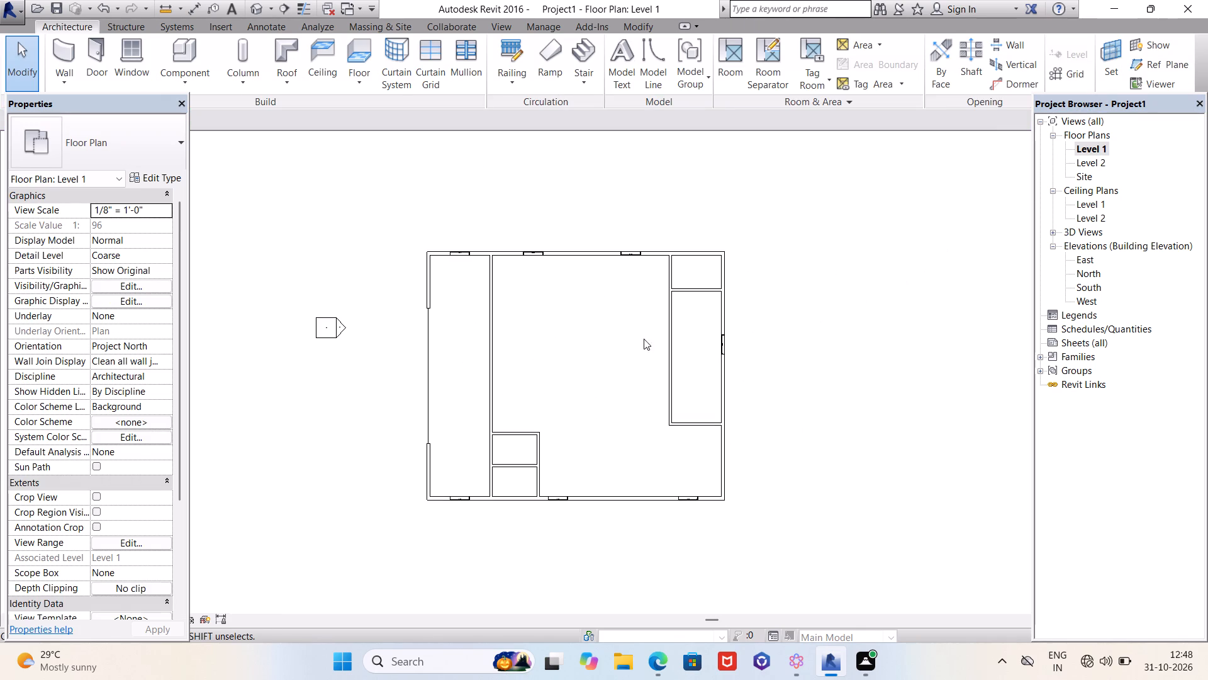
scroll(537, 392, up, 4)
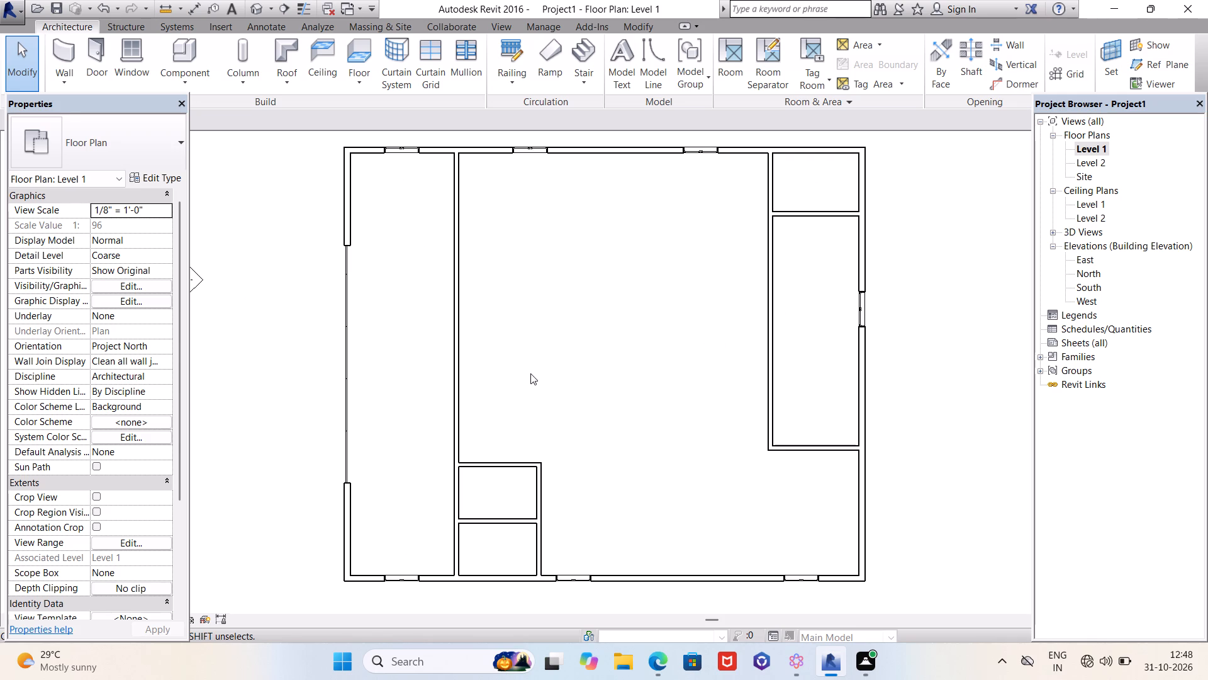
scroll(526, 374, down, 2)
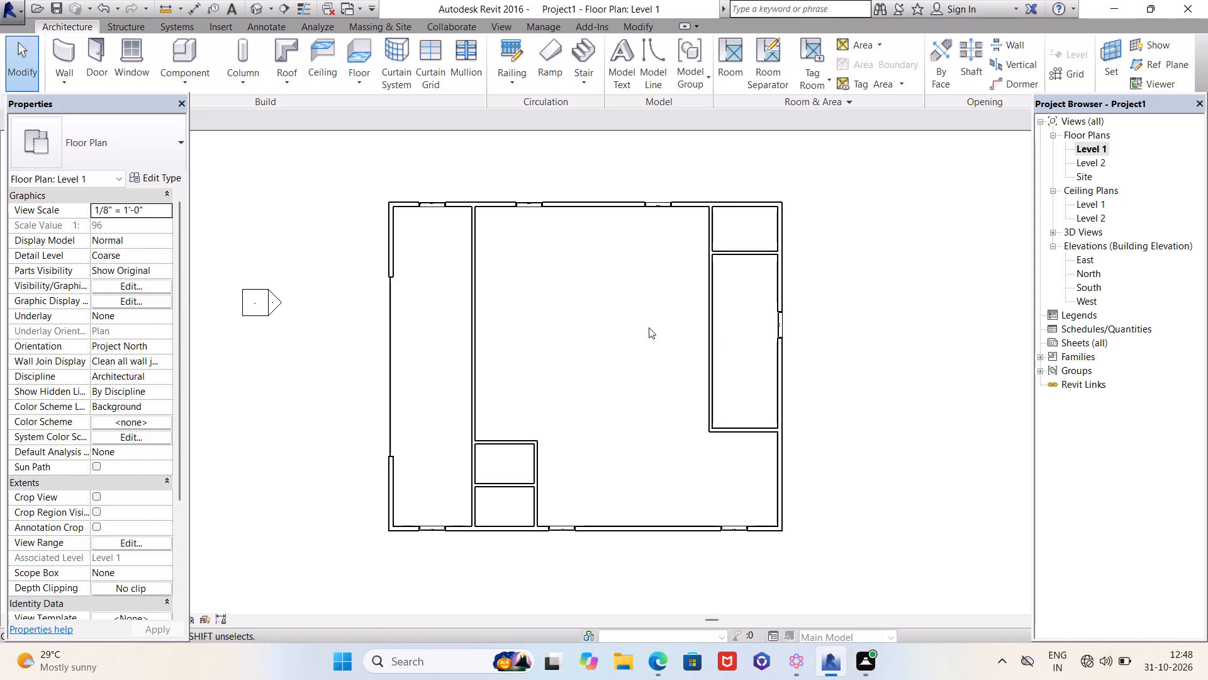
scroll(755, 218, up, 2)
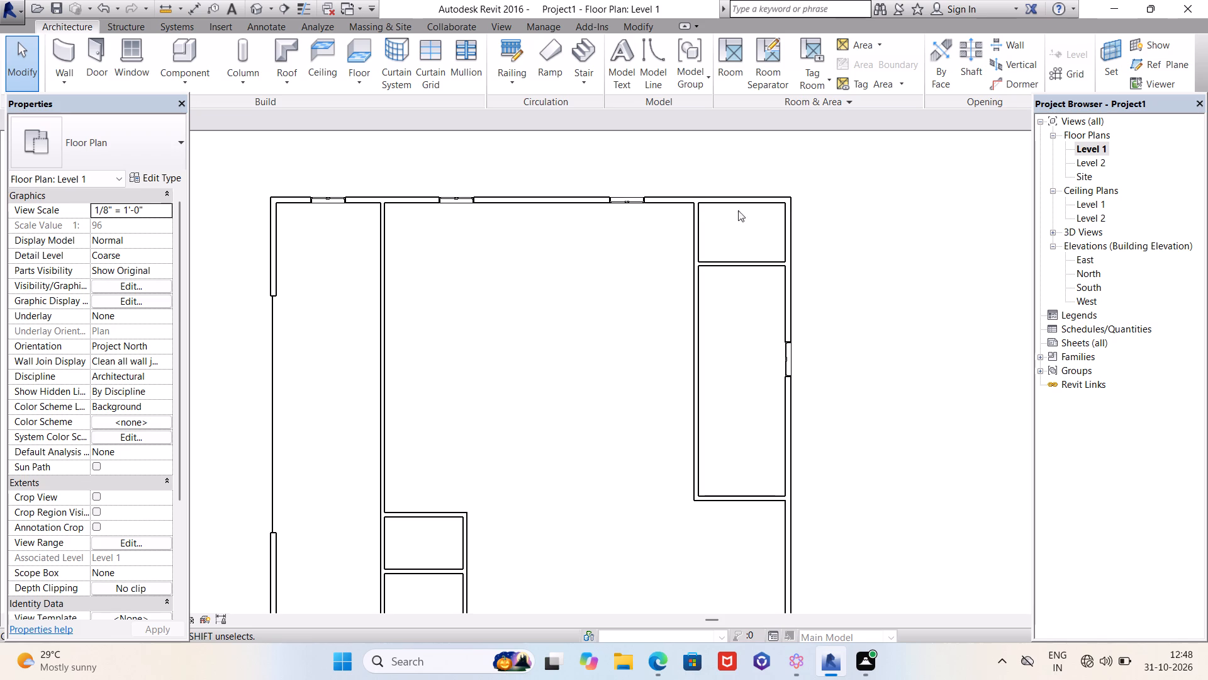
click(123, 55)
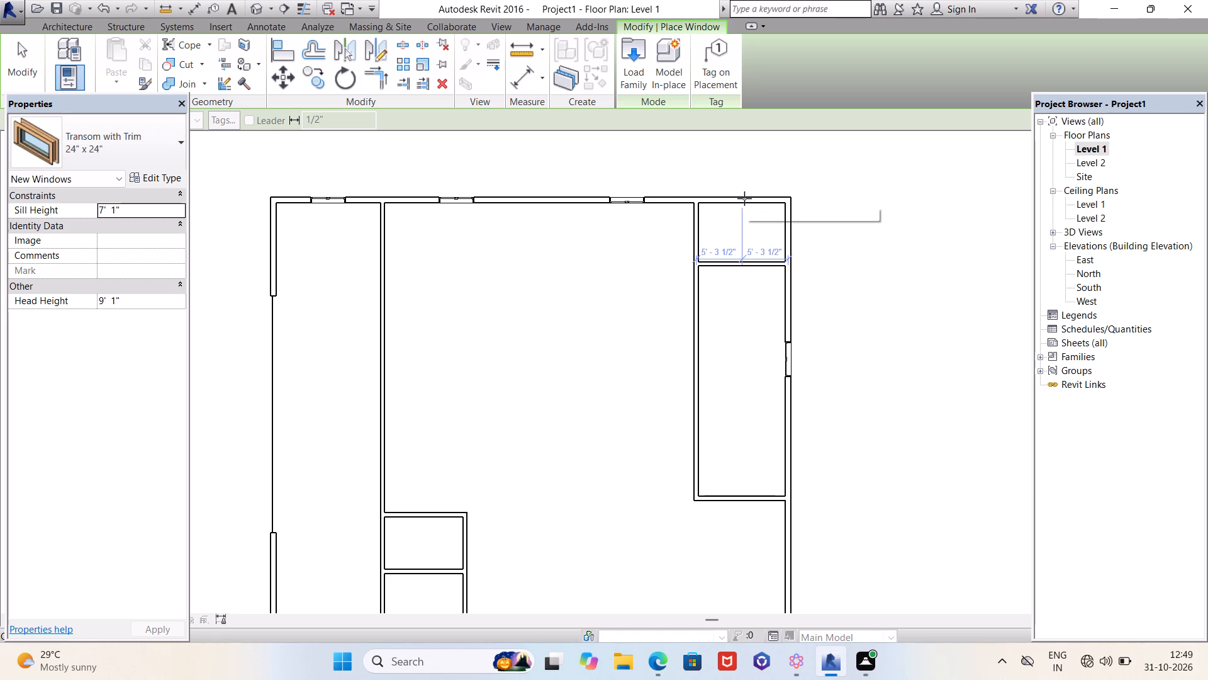
click(790, 227)
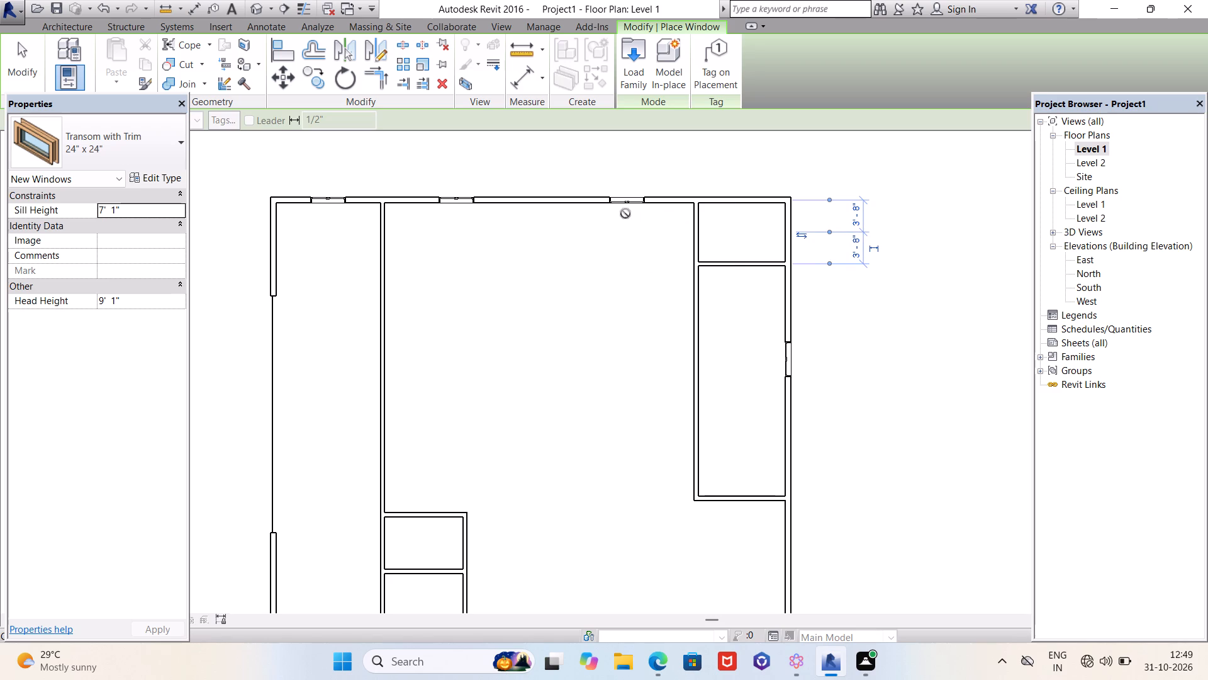
key(Escape)
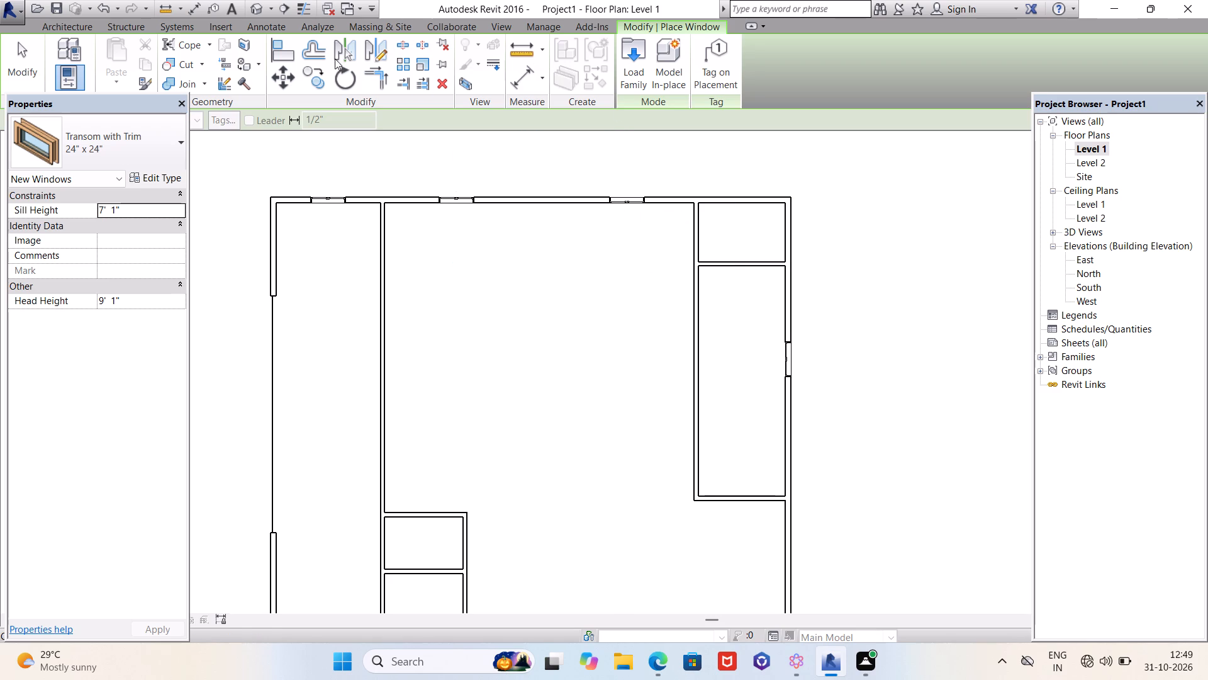
click(250, 9)
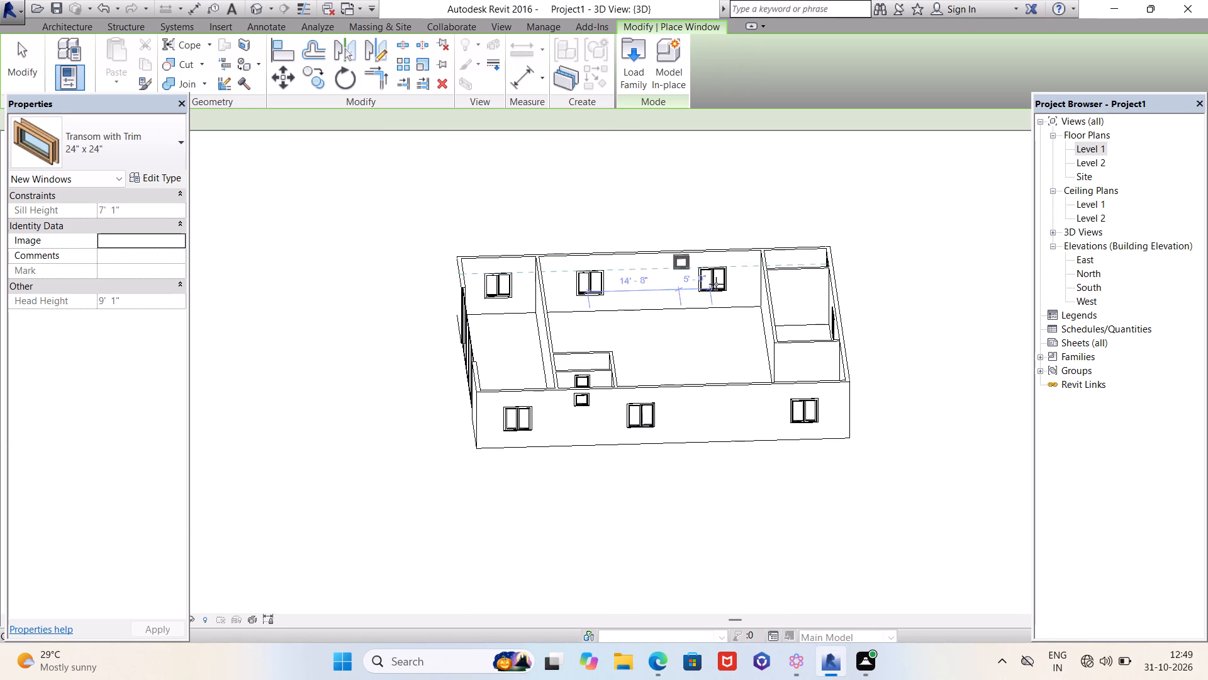
shift+middle_drag(825, 313, 584, 259)
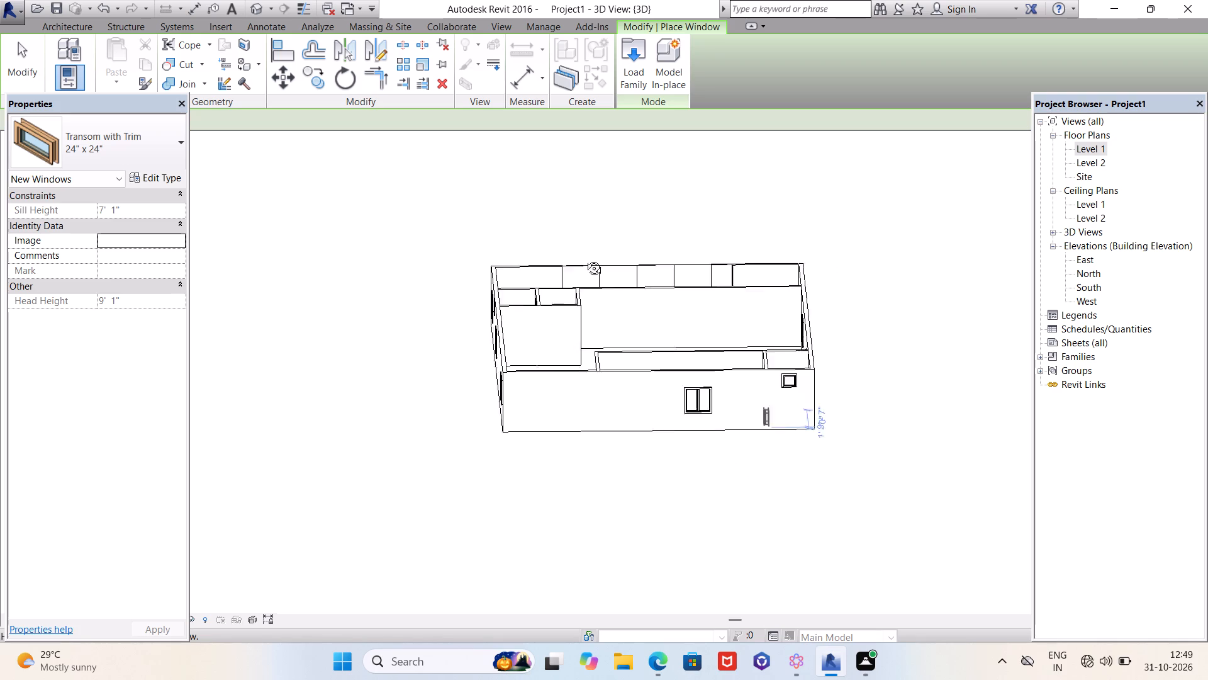
shift+middle_drag(584, 259, 824, 541)
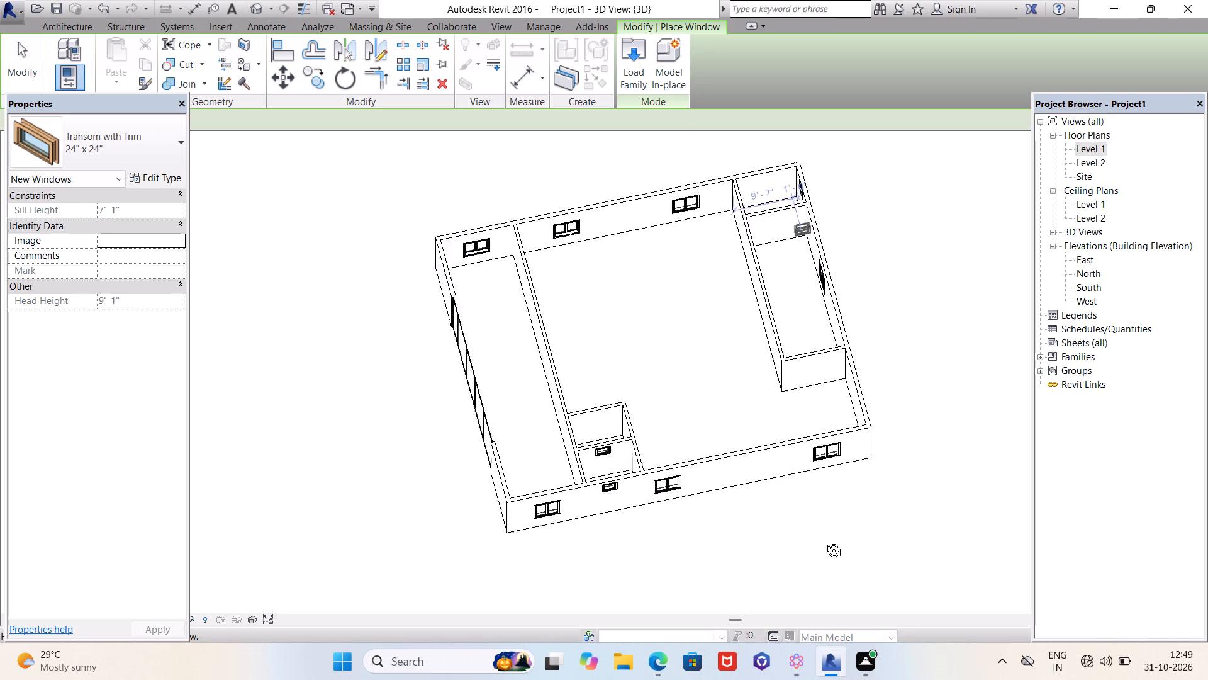
shift+middle_drag(824, 541, 795, 530)
key(Escape)
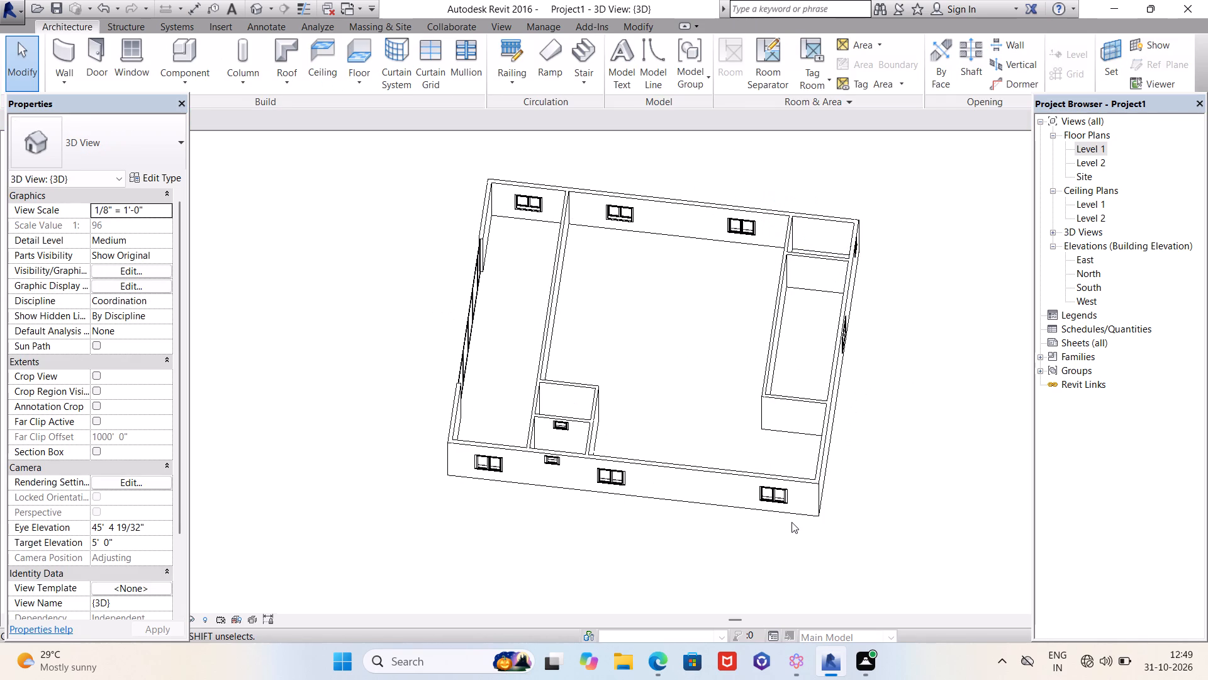
On the Level 1 plan, start placing a door and bring up the library's Doors folder for loading a family.
double_click(1083, 148)
scroll(569, 290, down, 2)
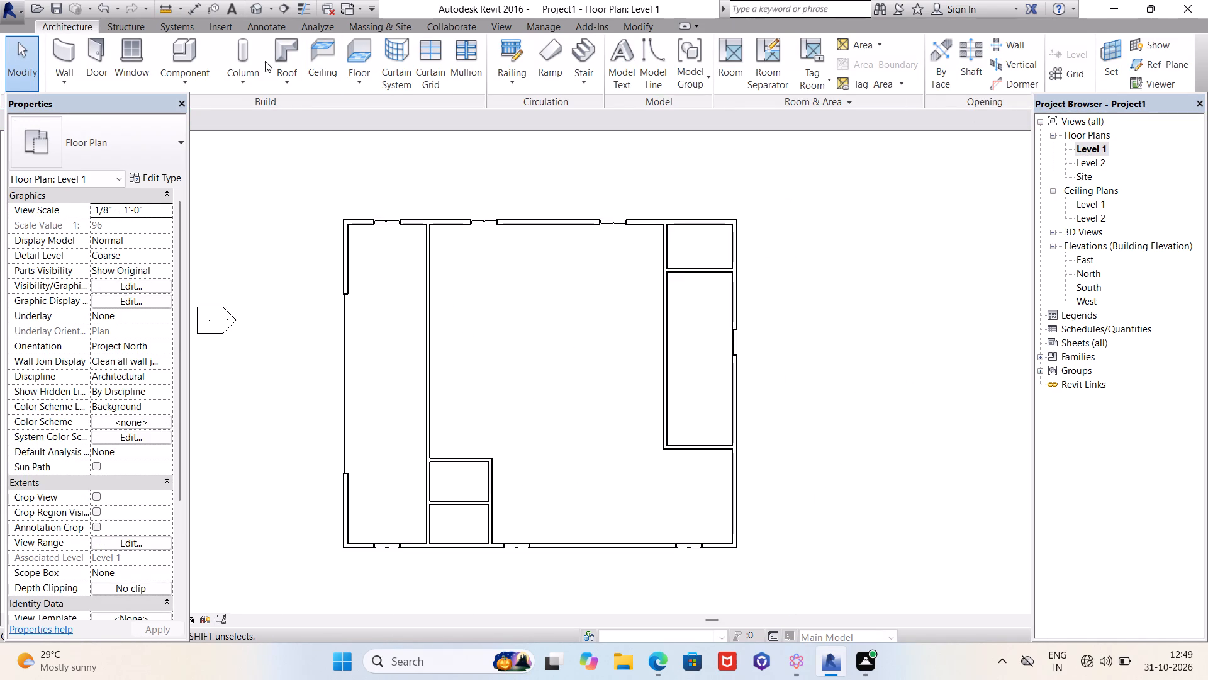
click(102, 53)
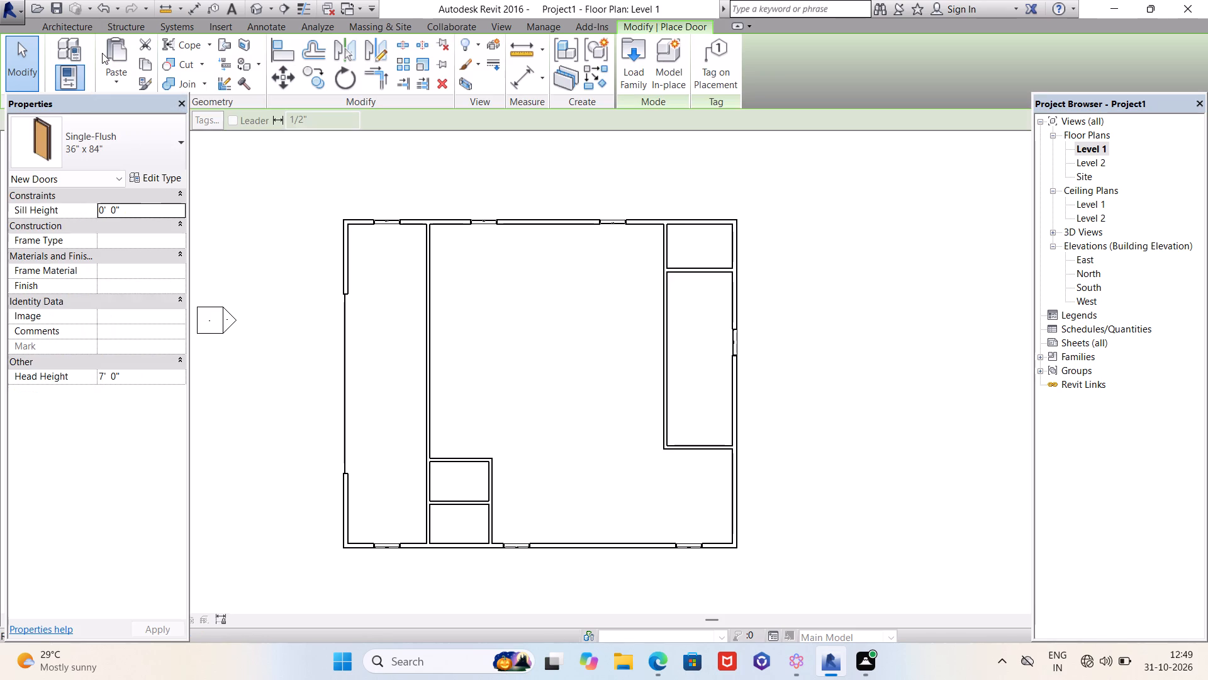
click(642, 54)
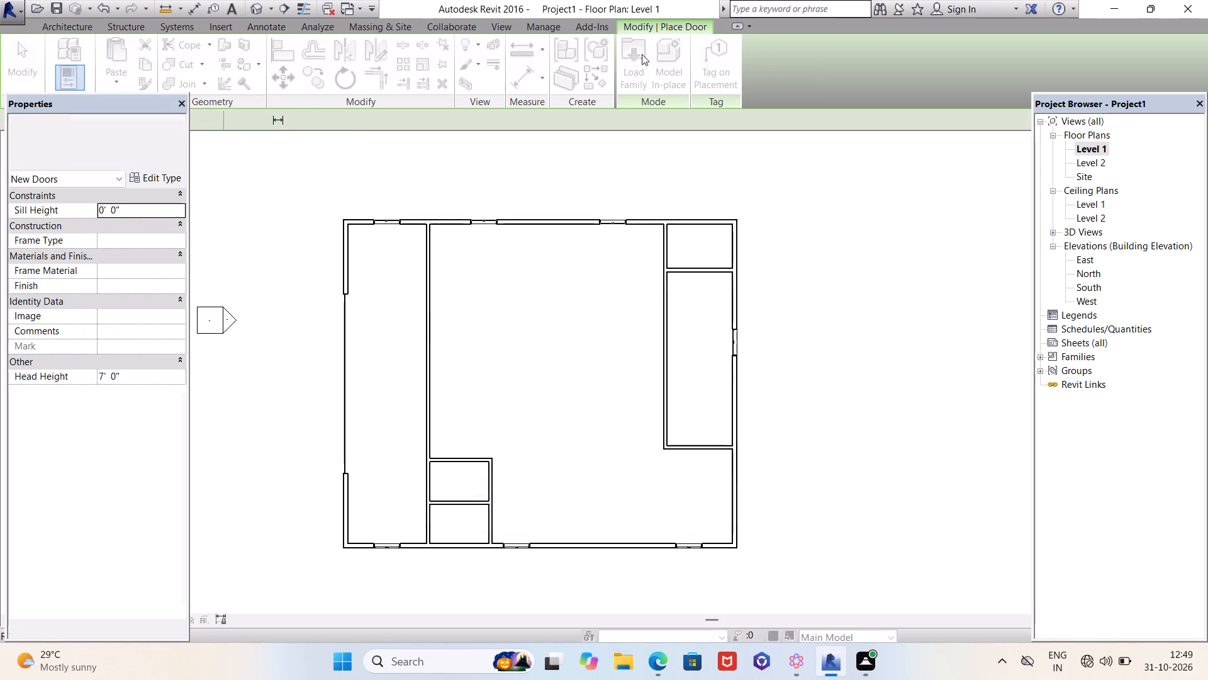
double_click(709, 380)
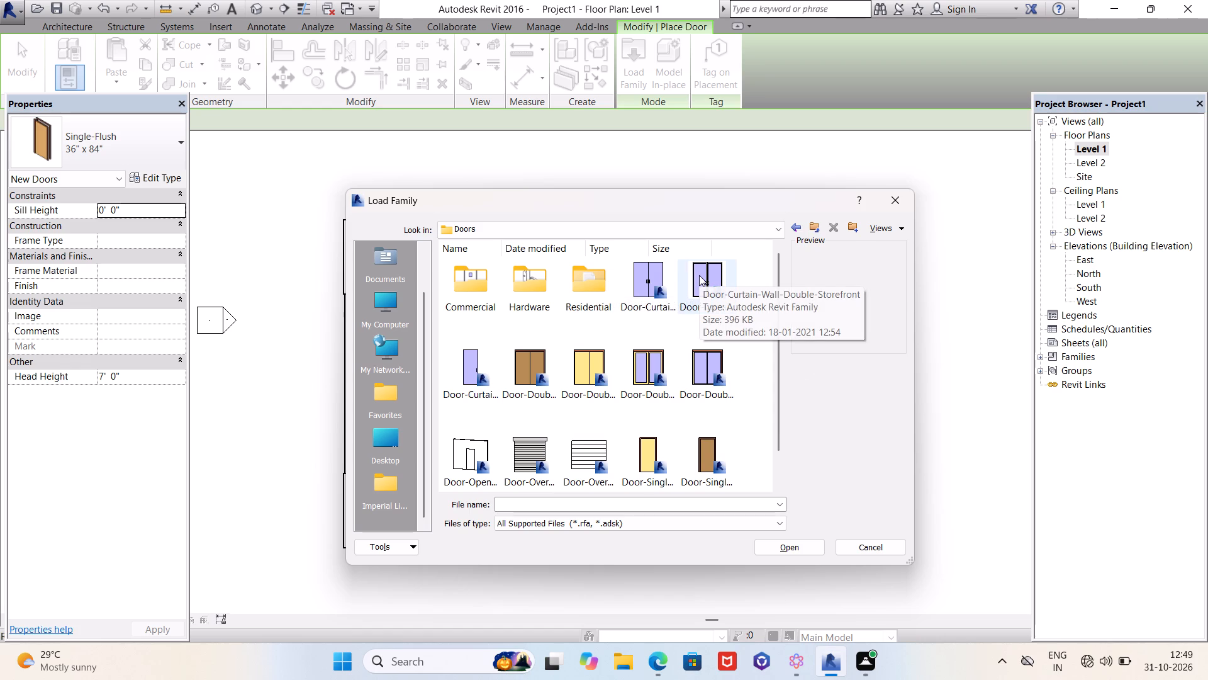
Examine the general, hardware, commercial and residential door families in the library for a suitable double door.
scroll(635, 329, down, 4)
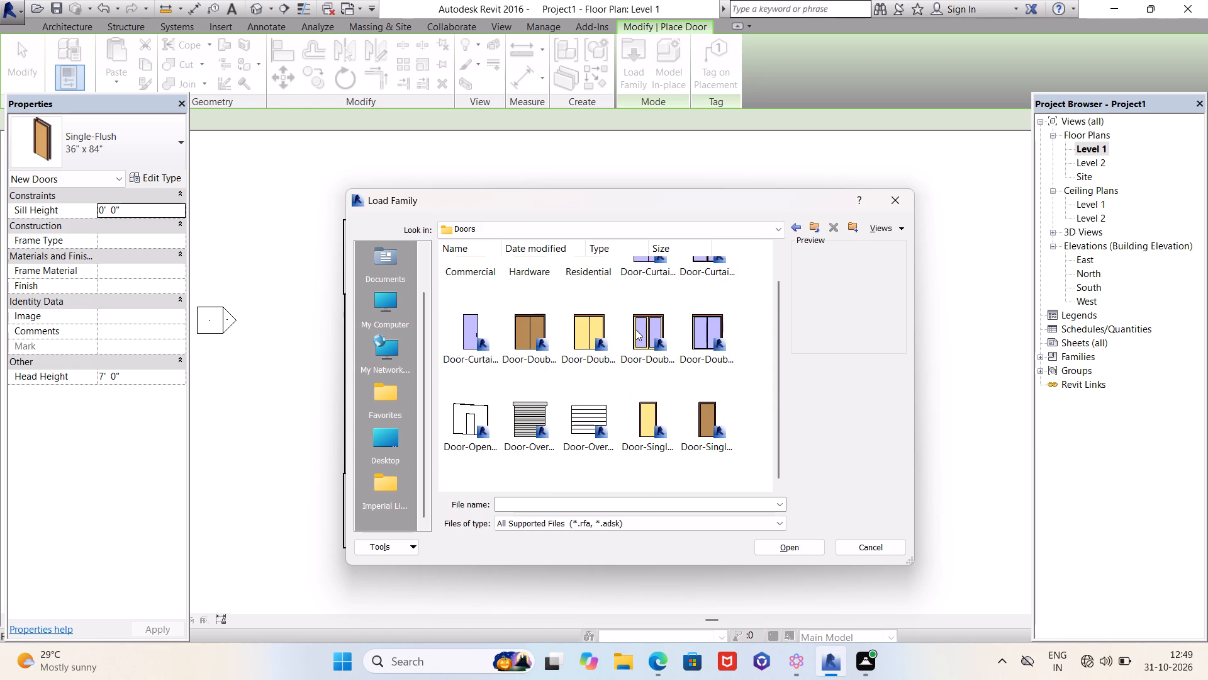
scroll(635, 329, up, 4)
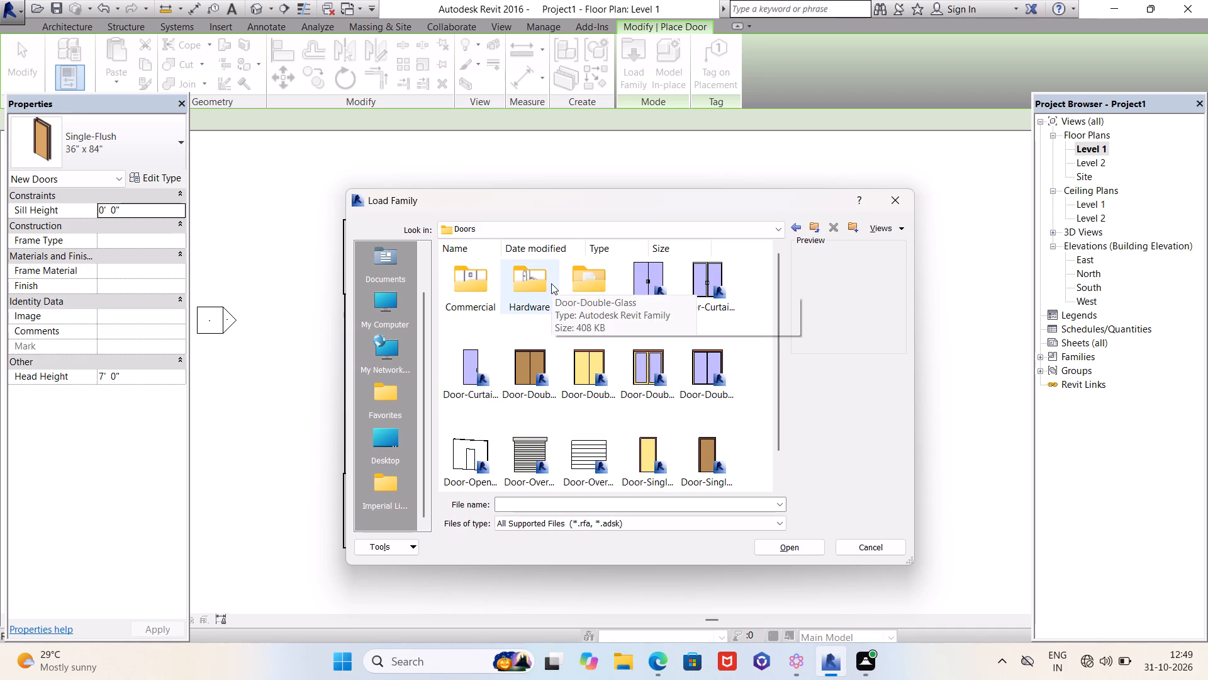
double_click(551, 283)
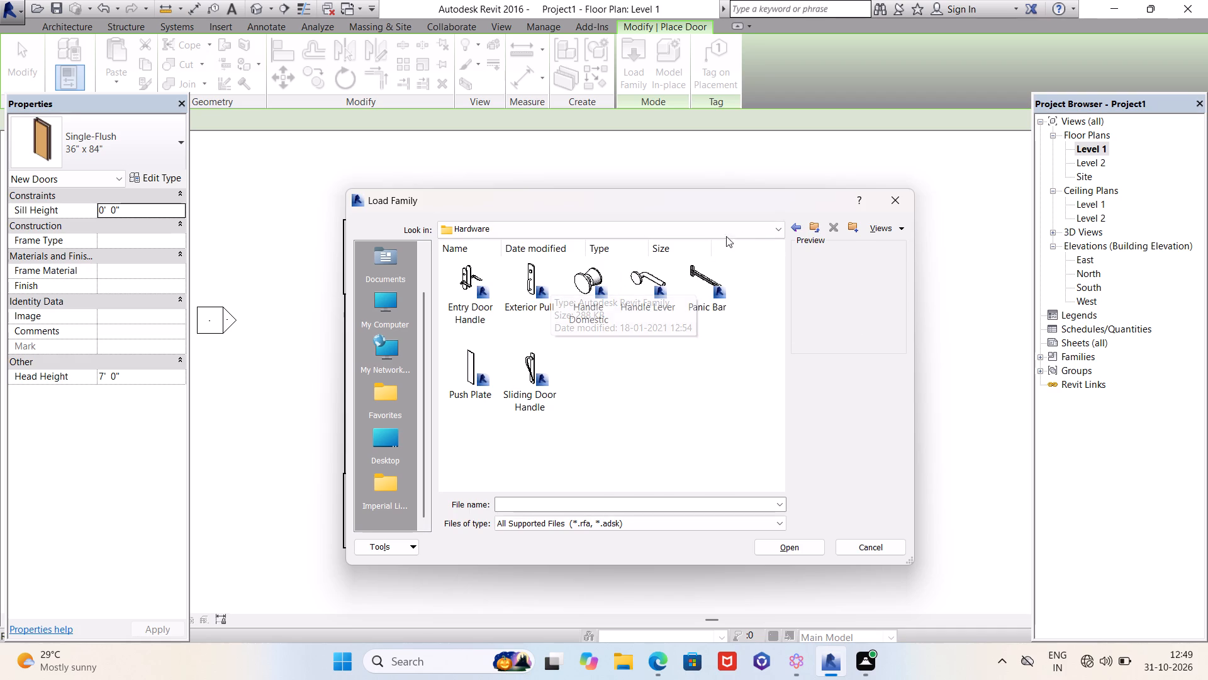
click(793, 228)
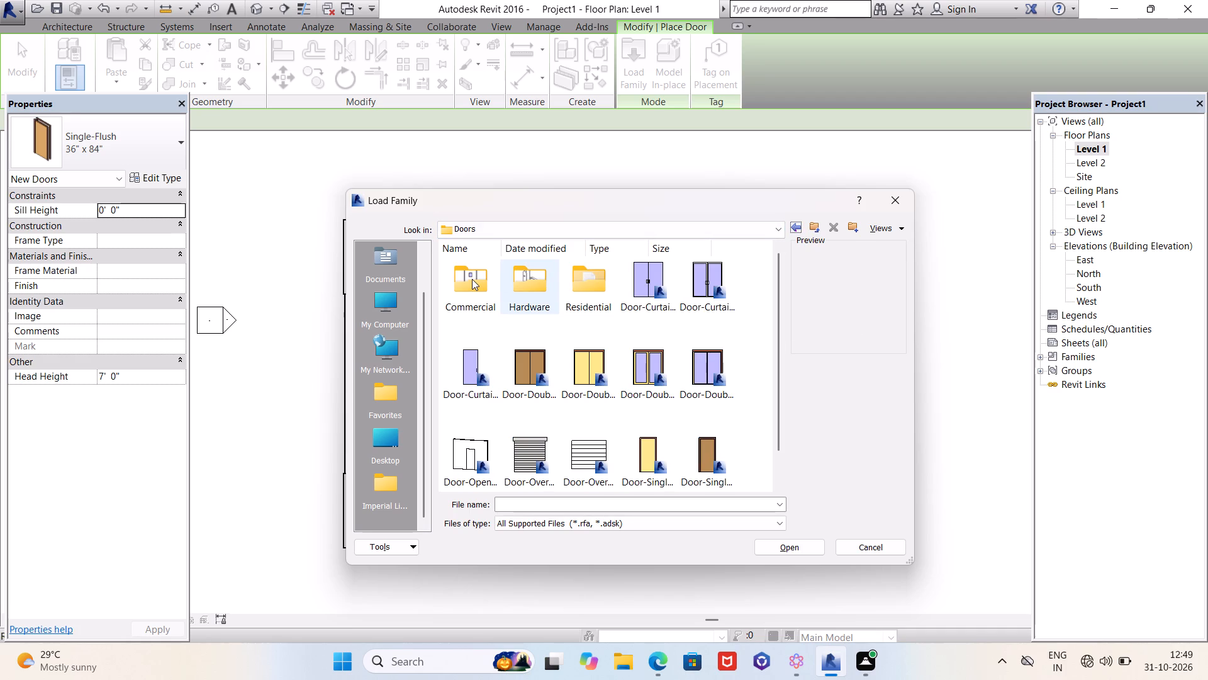
double_click(472, 279)
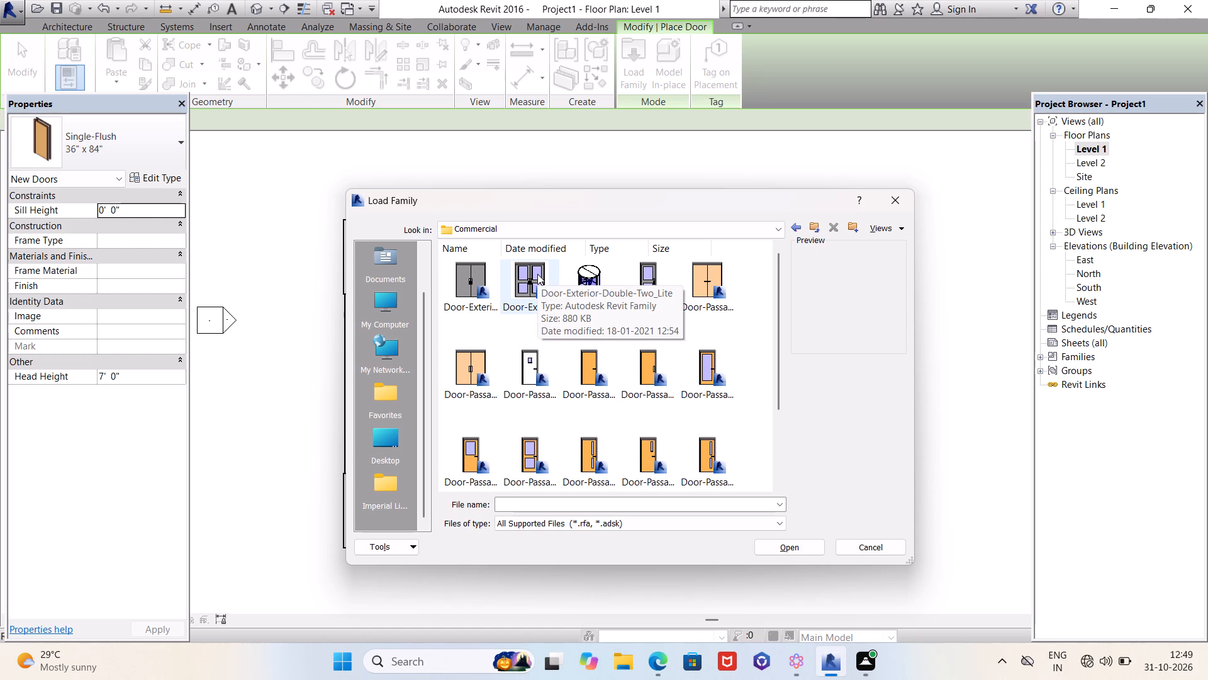
scroll(549, 337, down, 3)
scroll(556, 363, up, 1)
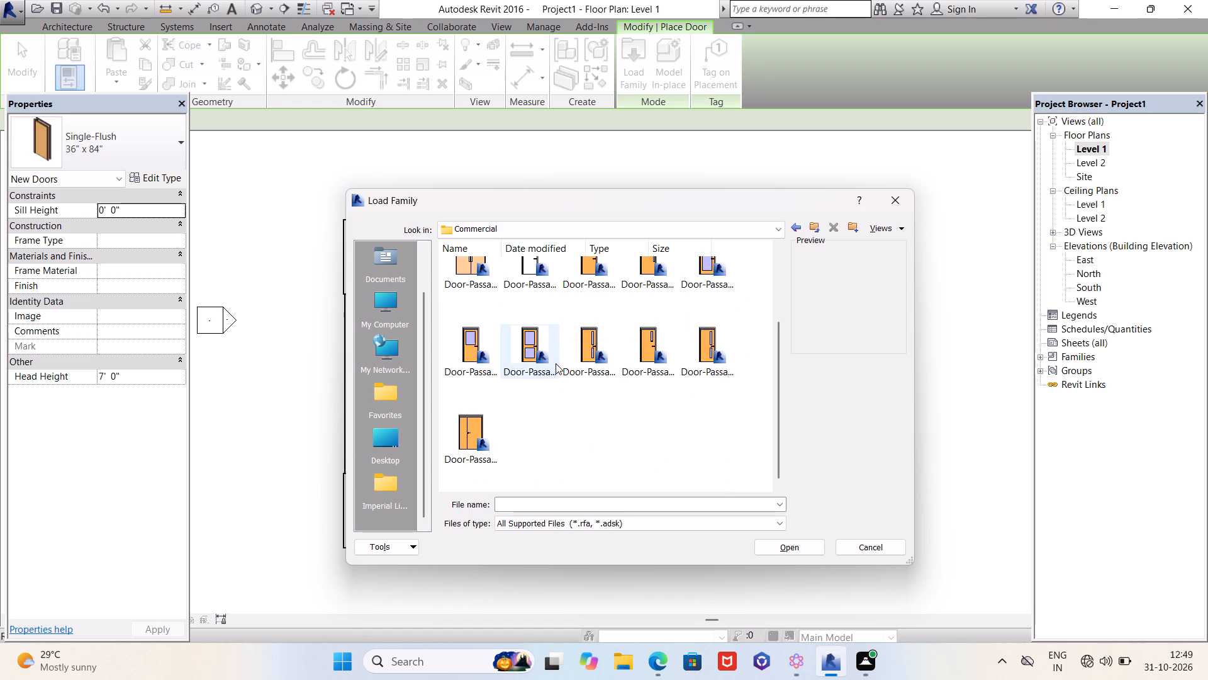
scroll(556, 363, up, 1)
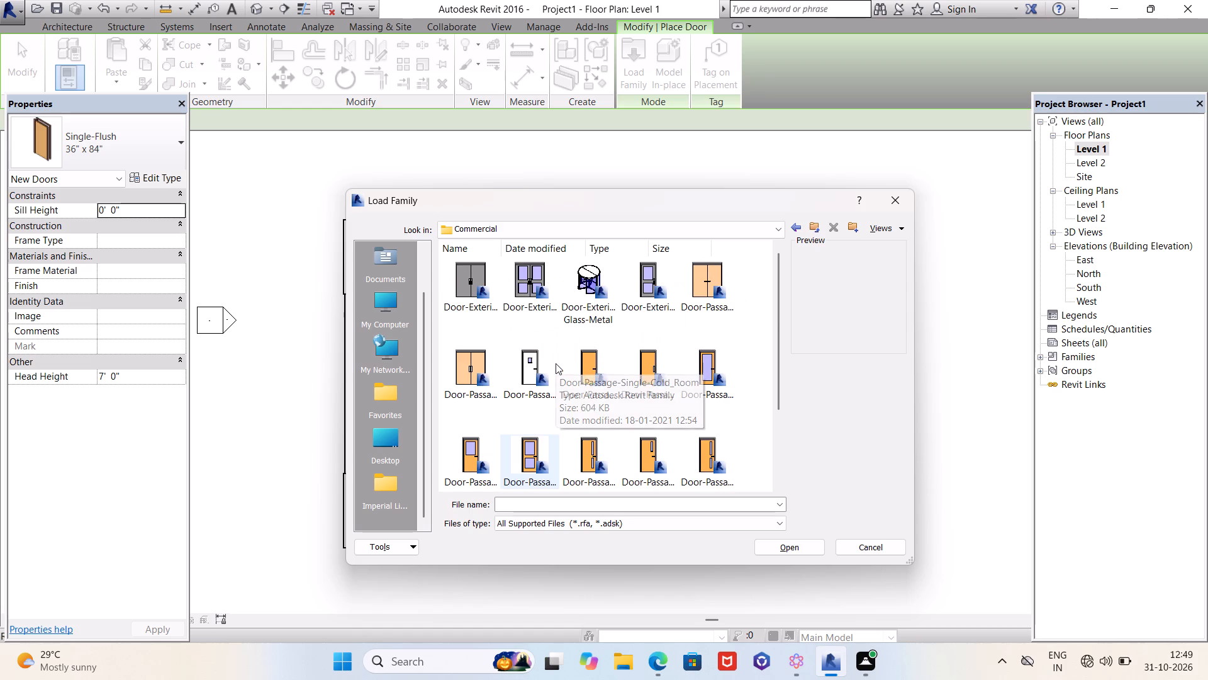
click(703, 287)
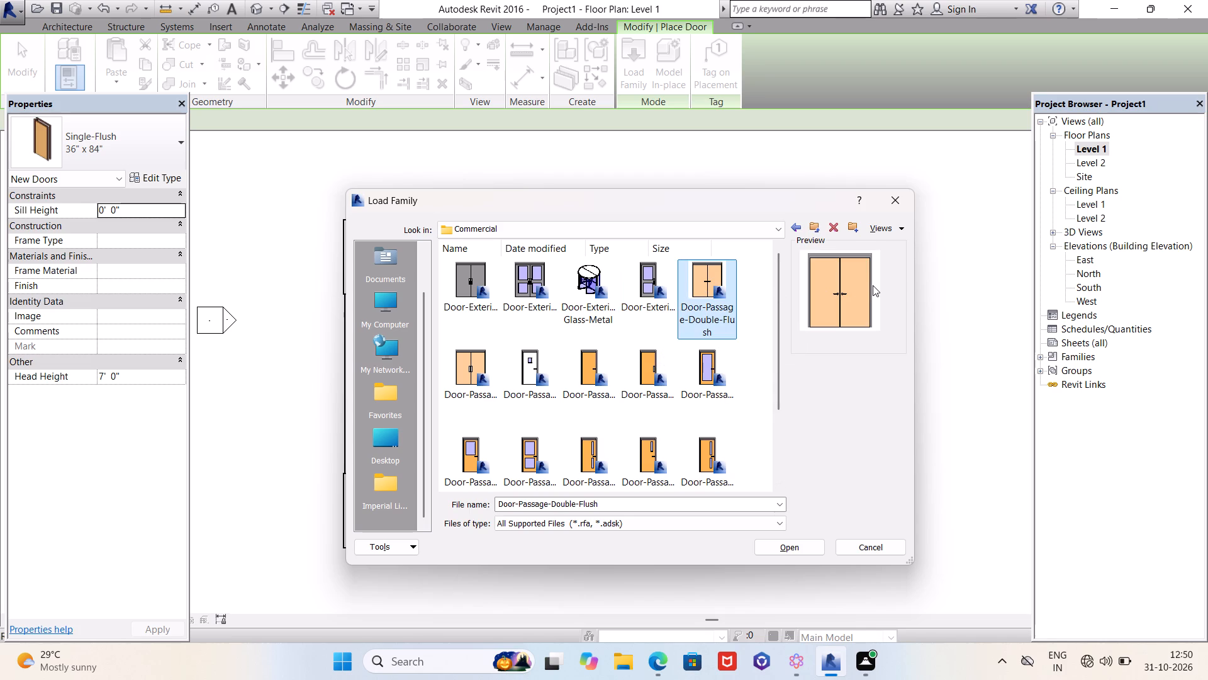
click(793, 229)
double_click(598, 272)
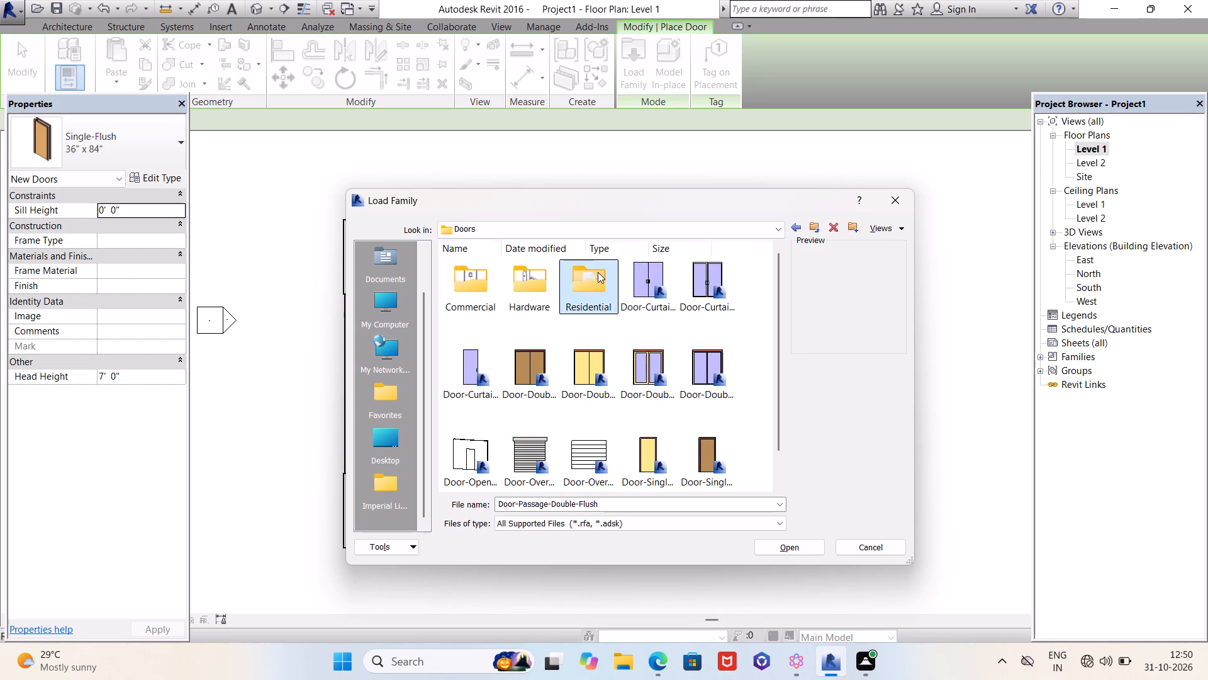
scroll(598, 272, down, 2)
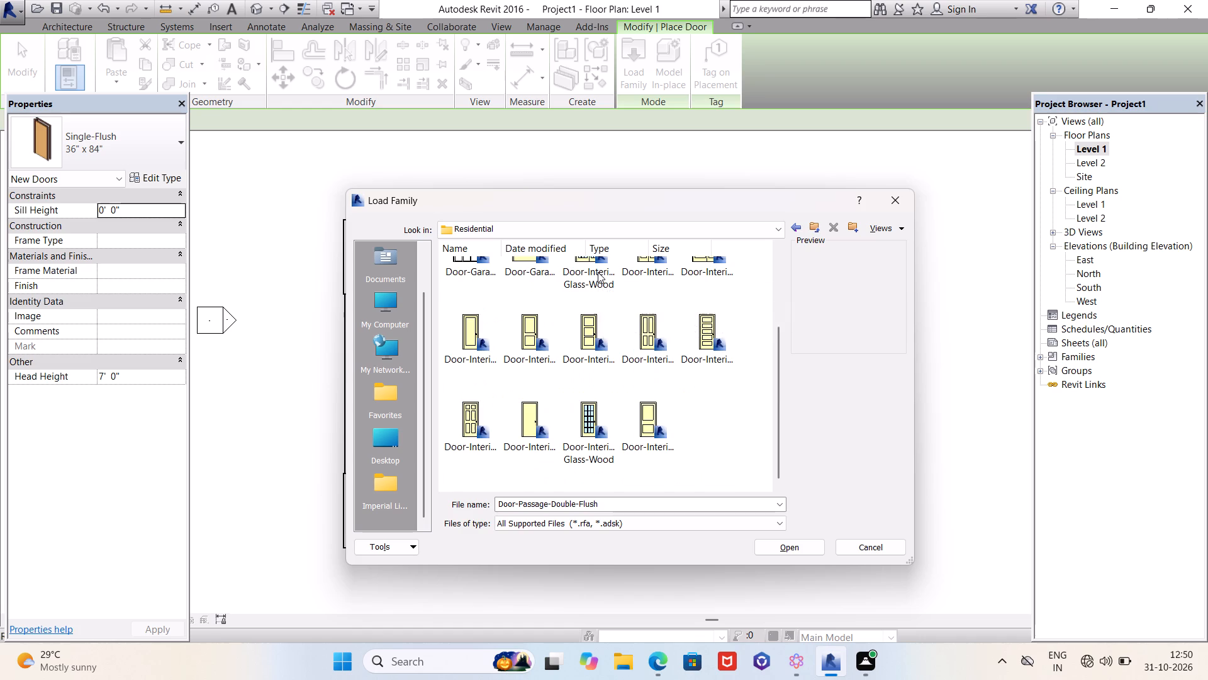
scroll(598, 272, up, 5)
click(796, 232)
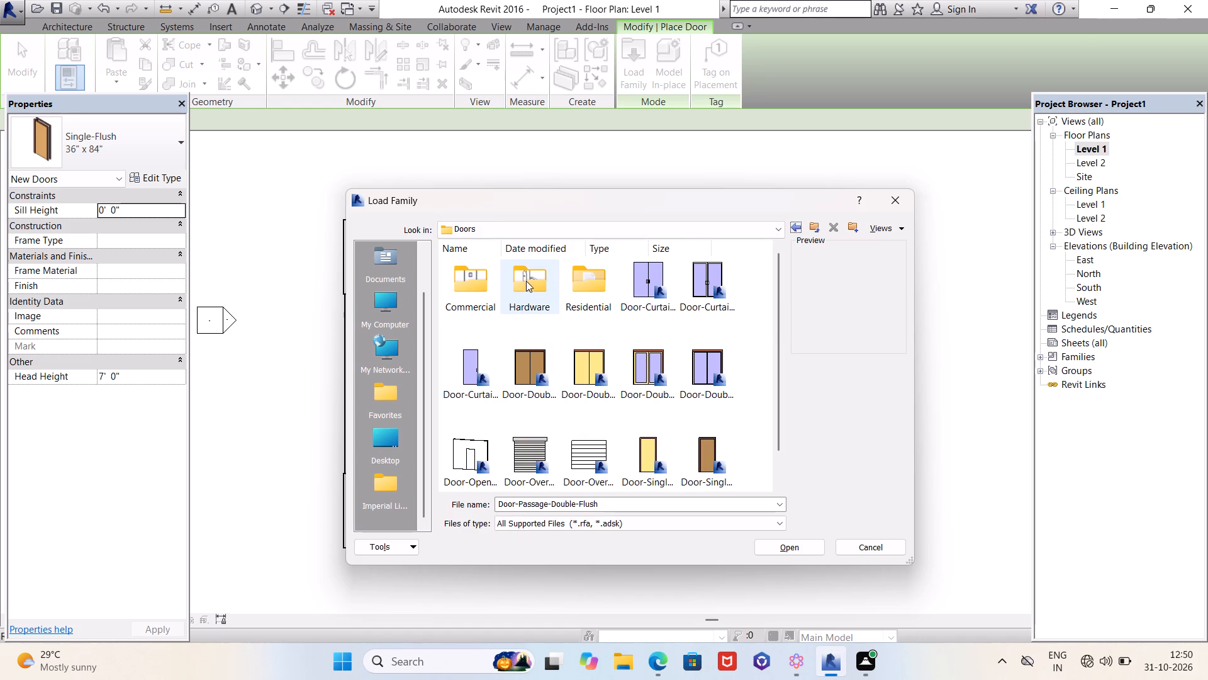
Load the commercial Door-Exterior-Double-Two_Lite family in its 72" x 84" type.
double_click(483, 283)
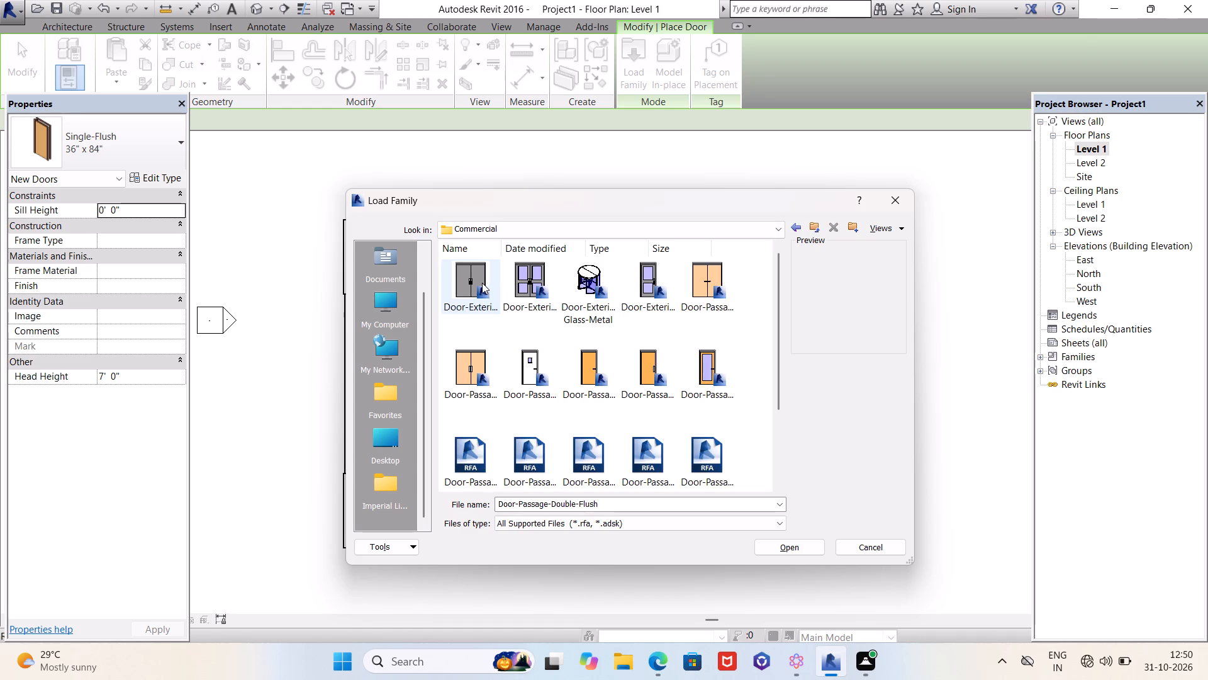
click(538, 276)
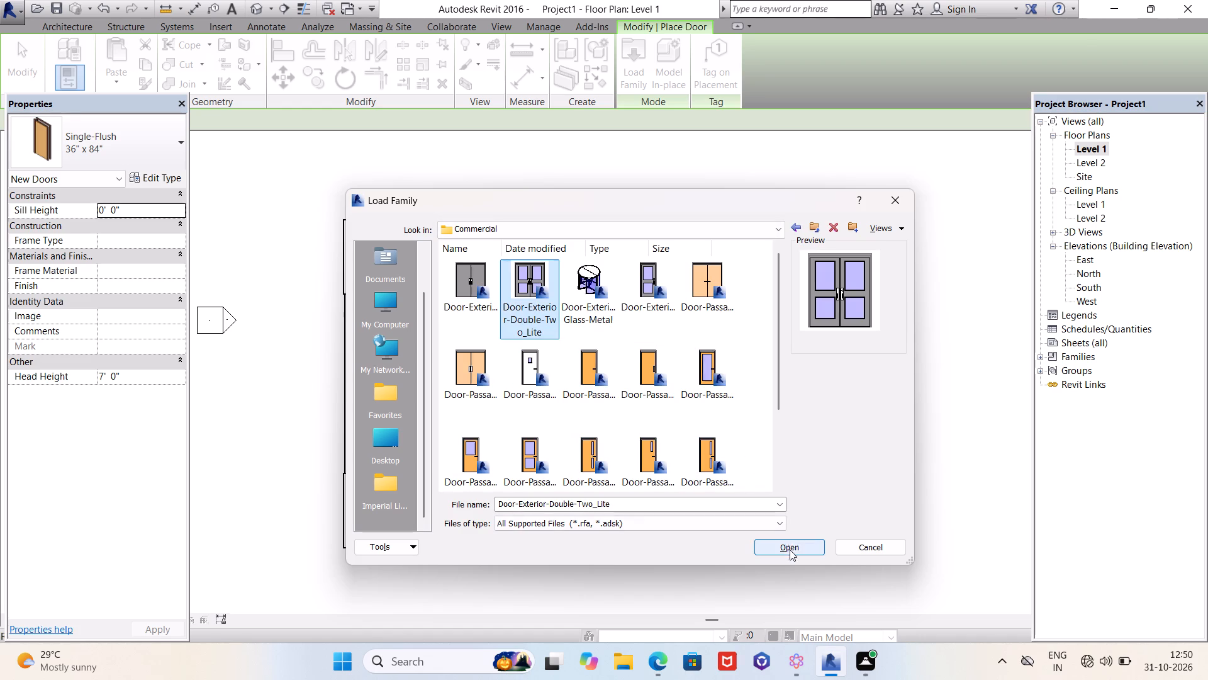
click(790, 550)
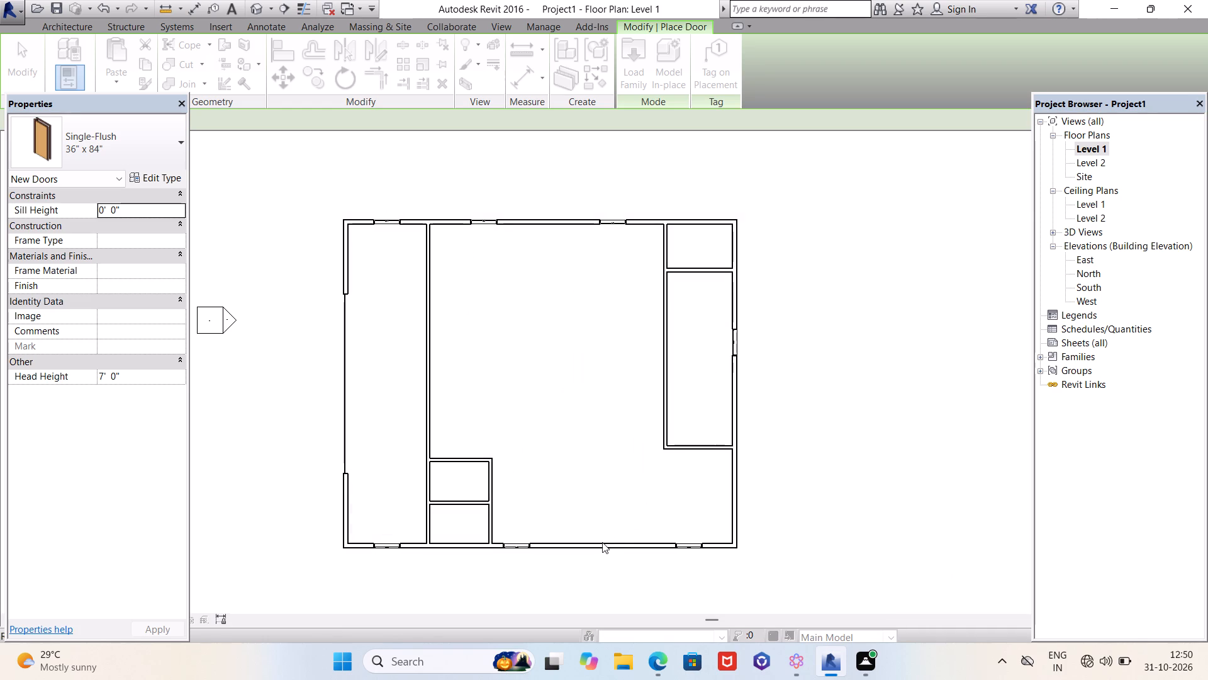
scroll(602, 542, up, 5)
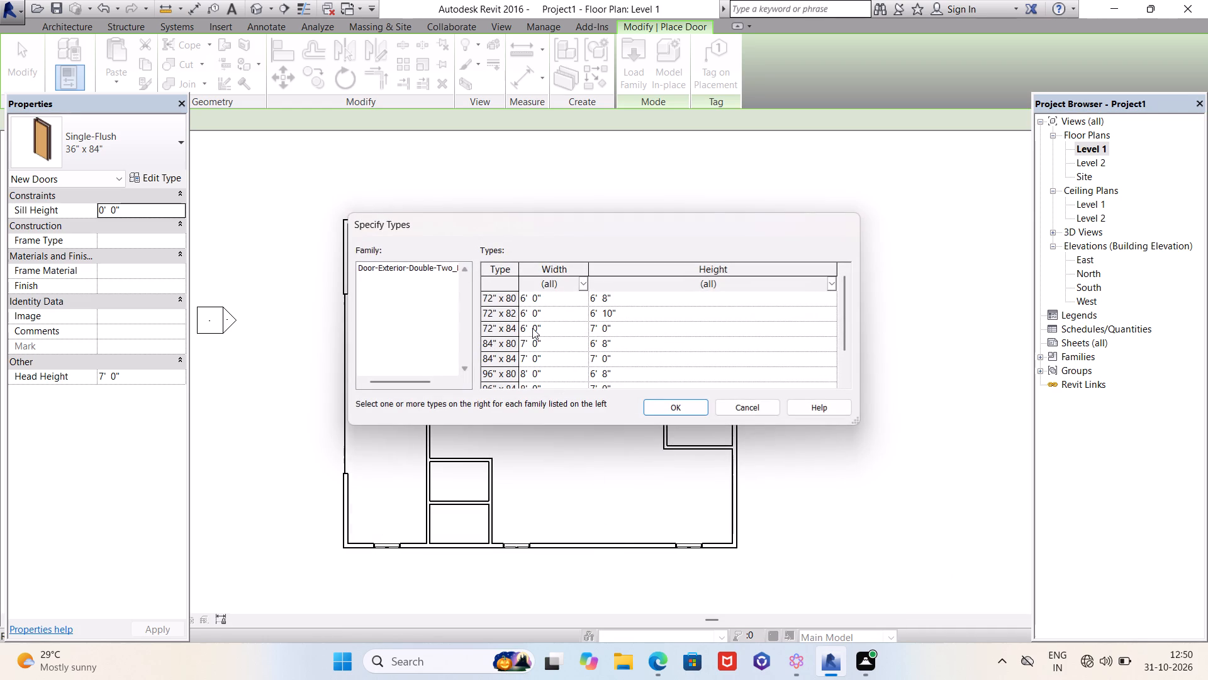
scroll(532, 328, down, 2)
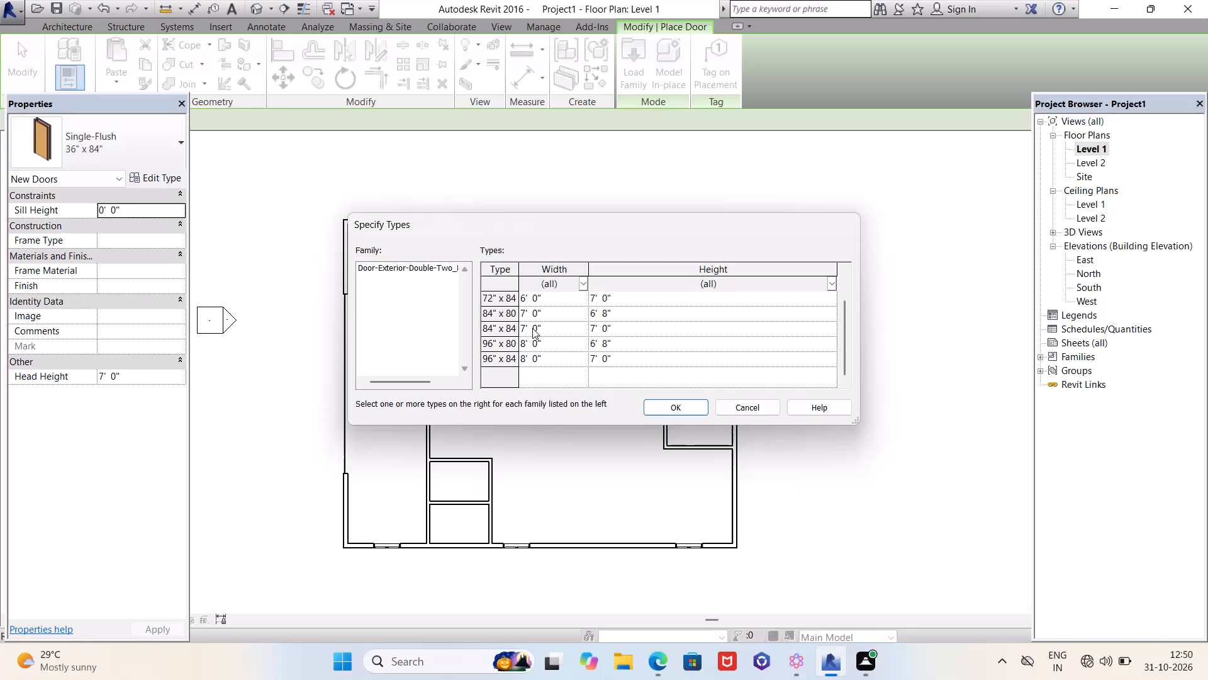
scroll(532, 328, up, 6)
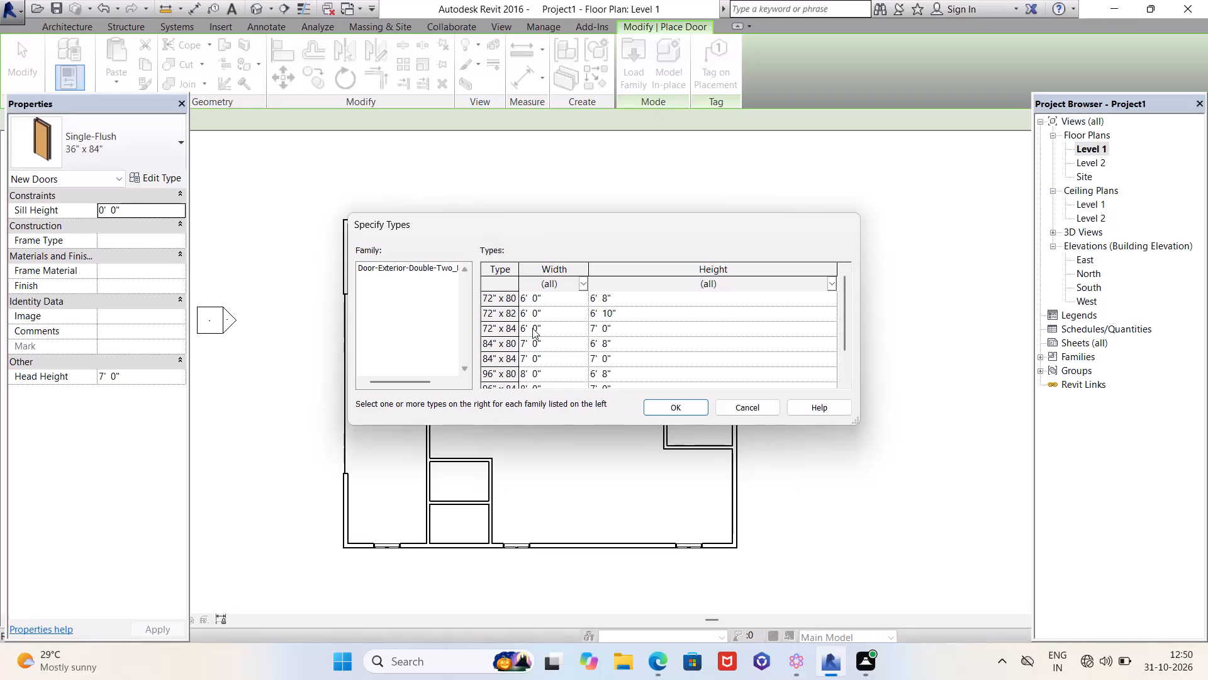
click(532, 328)
click(679, 402)
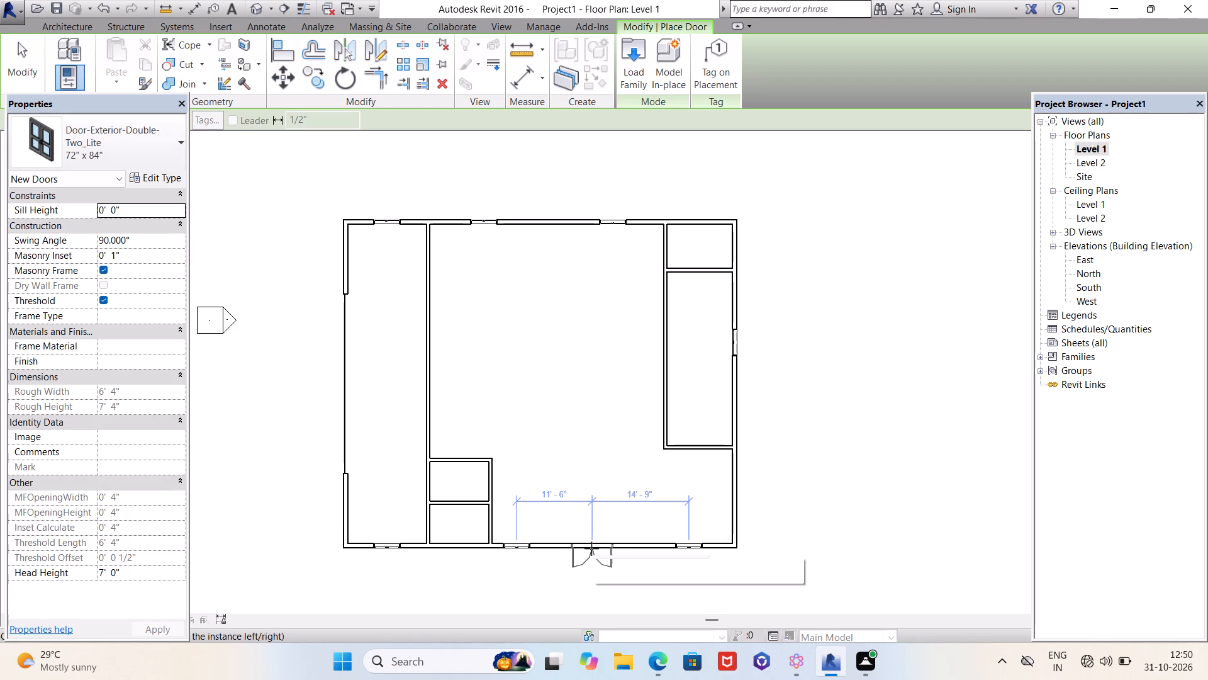
Place the 72" x 84" double door in the main room's south wall, about 8'-6" from the west window and 17'-9" from the east window.
scroll(591, 548, up, 2)
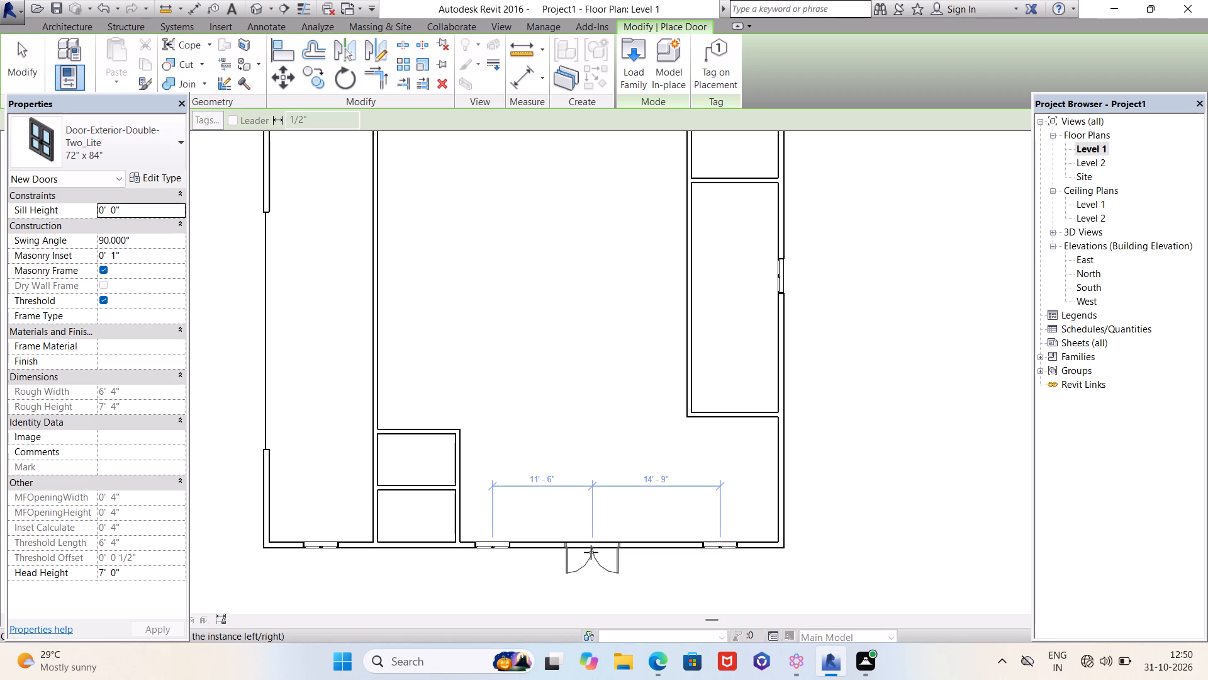
scroll(717, 467, down, 5)
scroll(629, 514, up, 5)
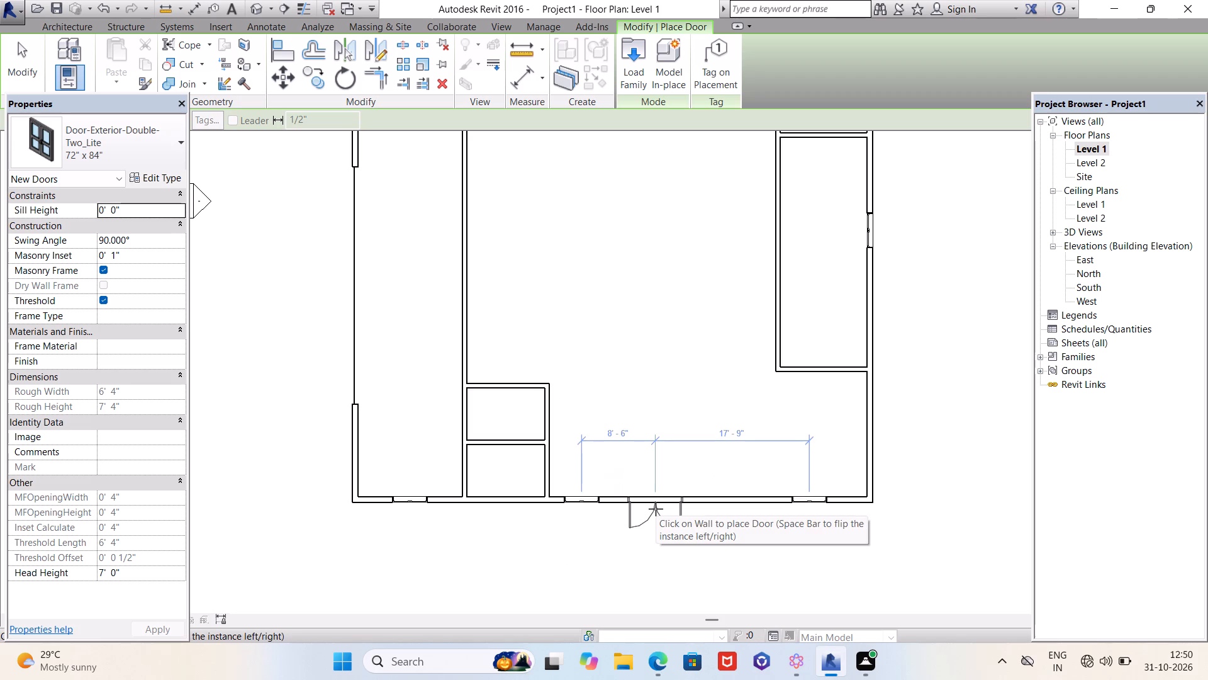
click(656, 509)
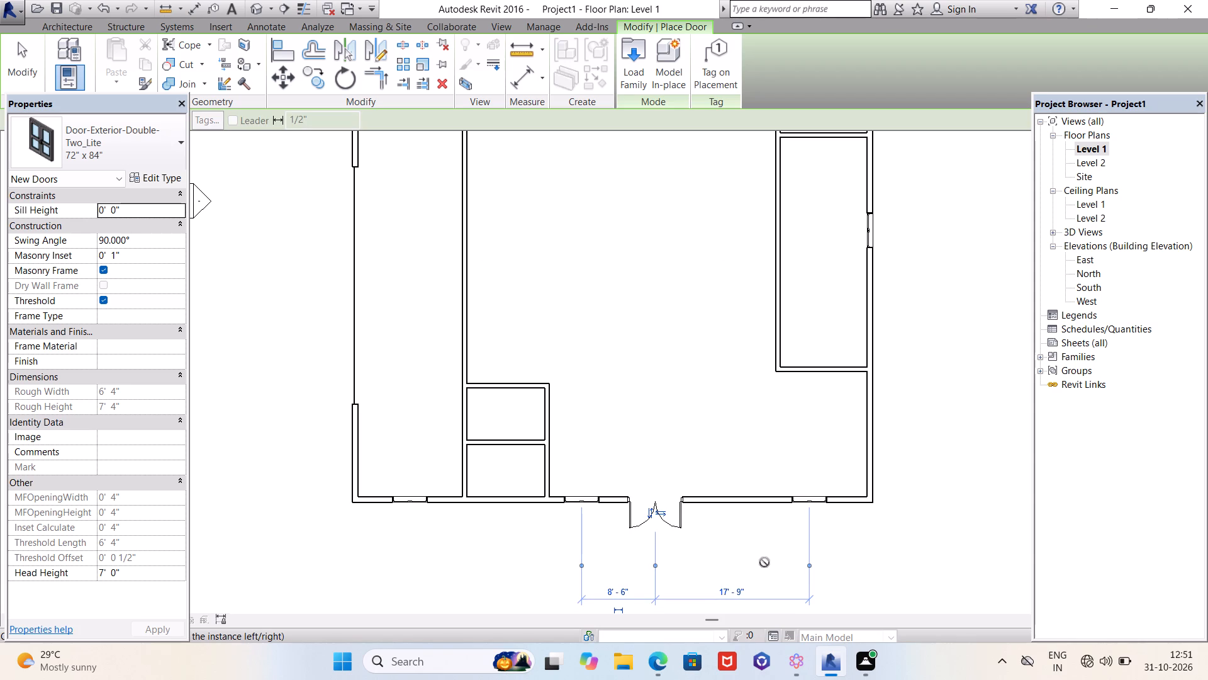
Place a 72" x 84" double door in the long west partition, about 27'-3" from the north wall and 9'-0" from the small rooms.
scroll(781, 557, down, 4)
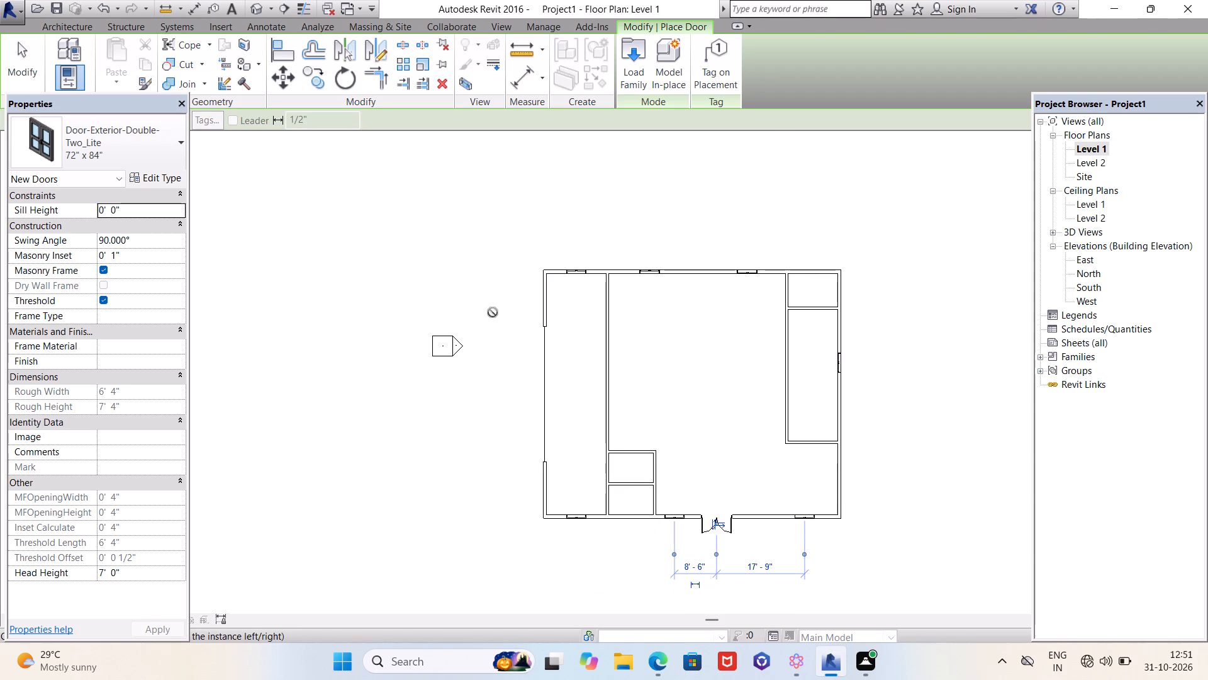
scroll(507, 306, up, 1)
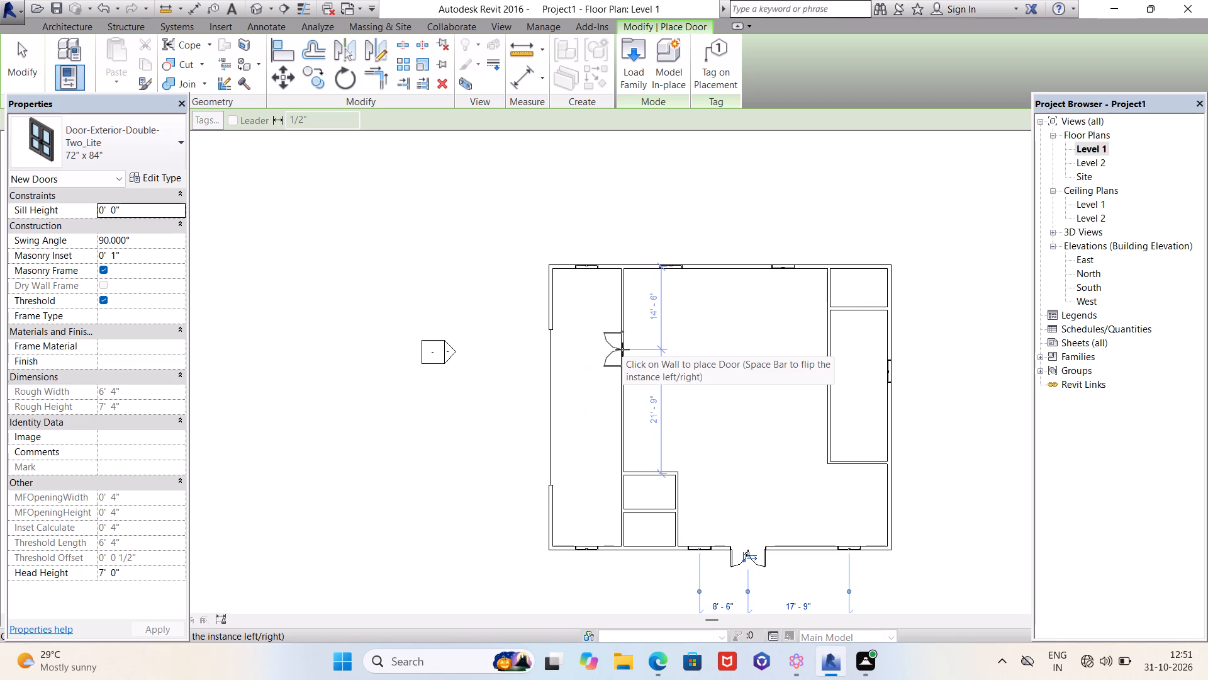
scroll(622, 349, up, 3)
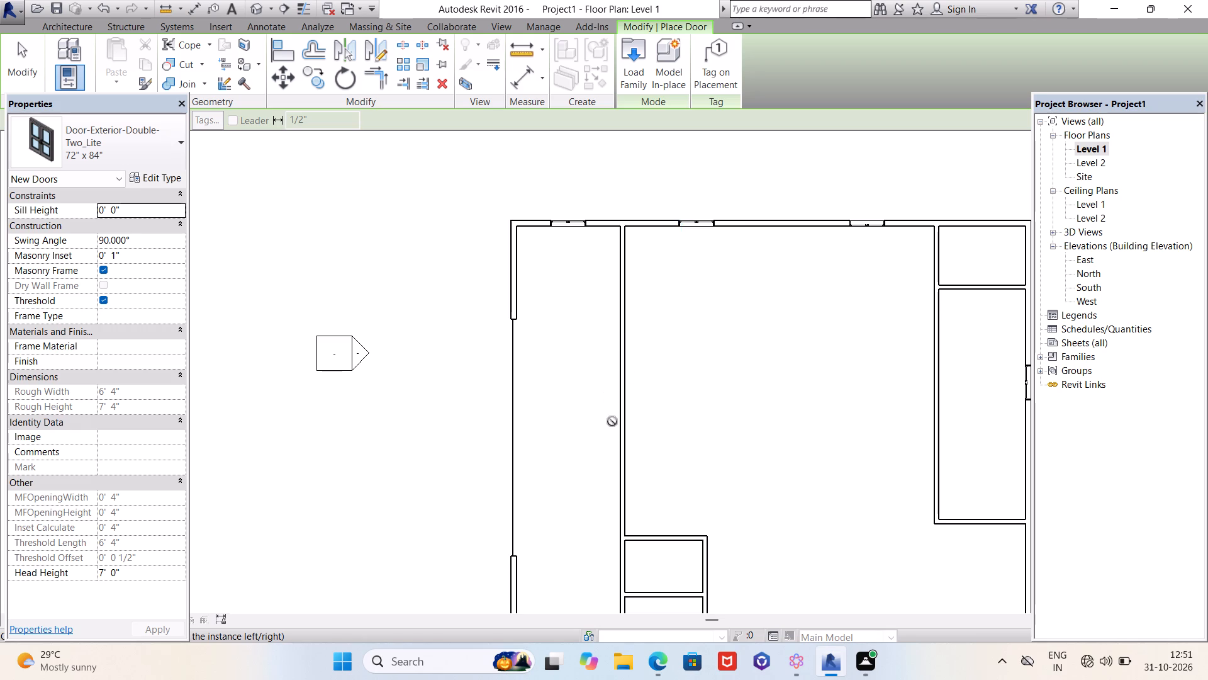
click(621, 460)
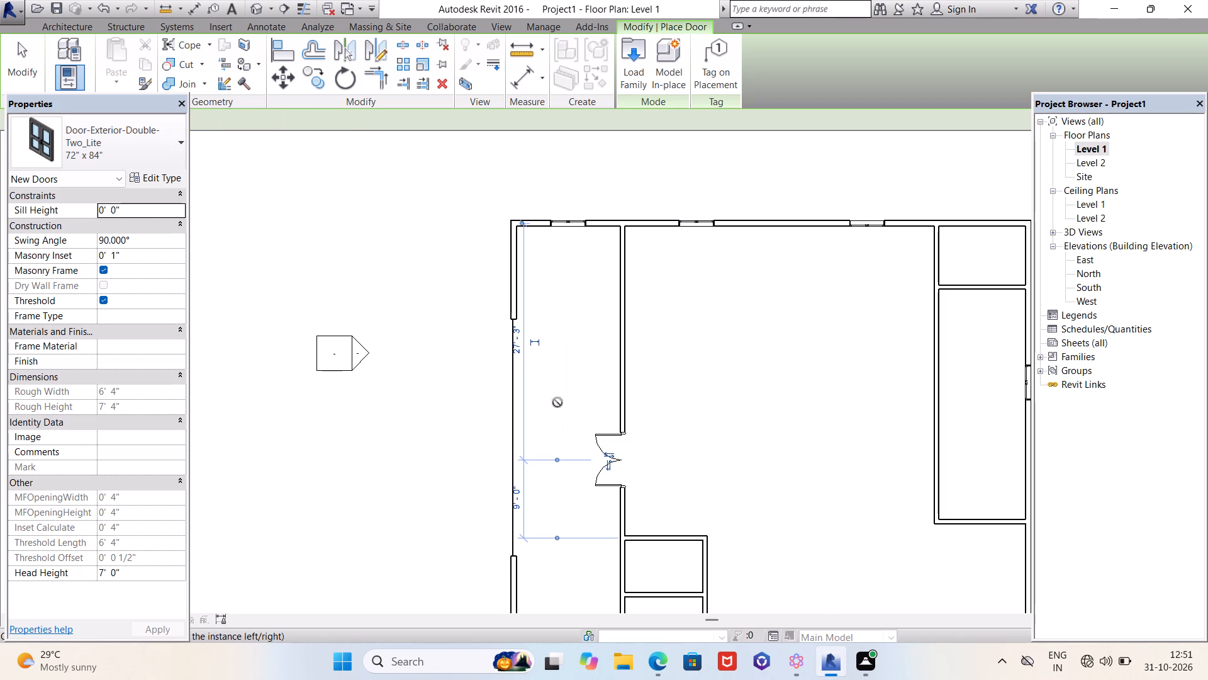
scroll(551, 385, down, 7)
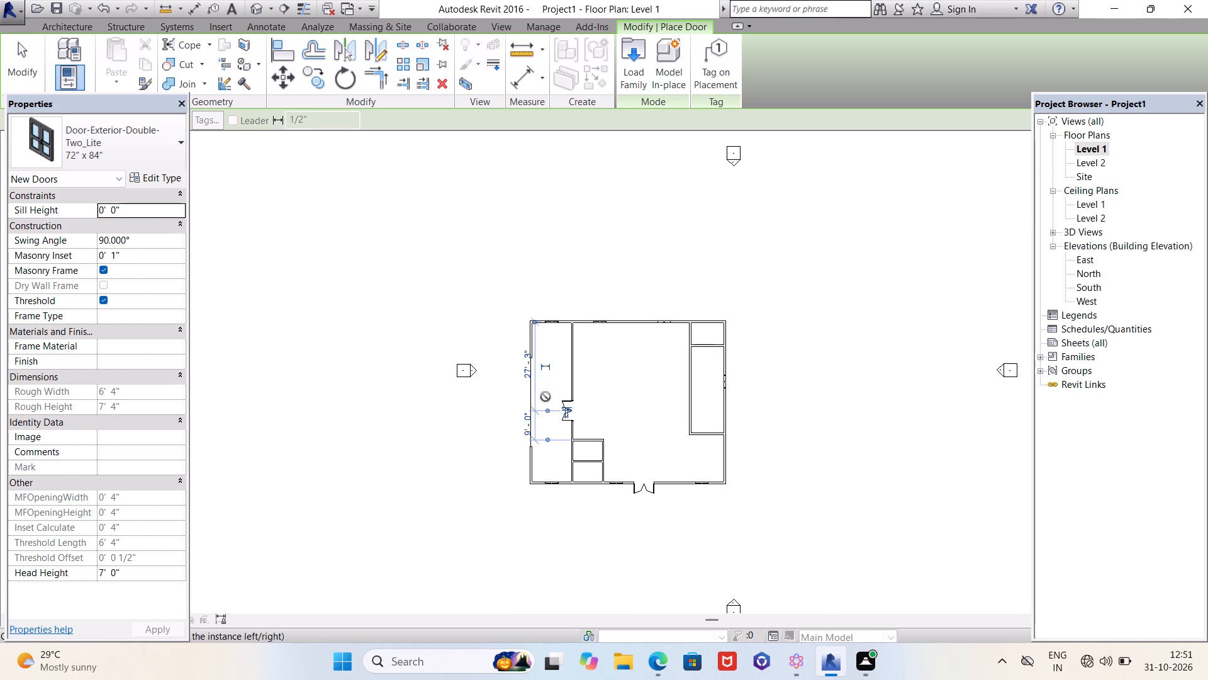
key(Escape)
key(Escape)
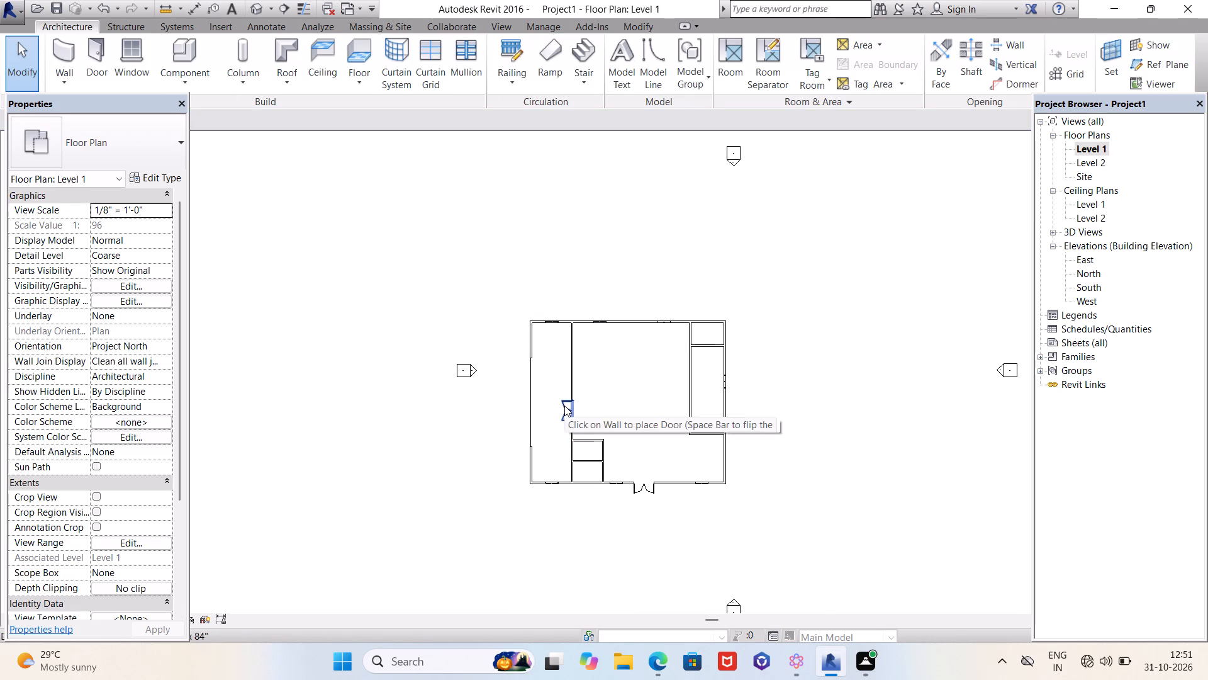
Nudge the west partition's double door north to 22'-3" from the north wall and 14'-0" from the small rooms.
click(564, 405)
key(Up)
key(Up)
key(Up)
key(Up)
key(Up)
key(Up)
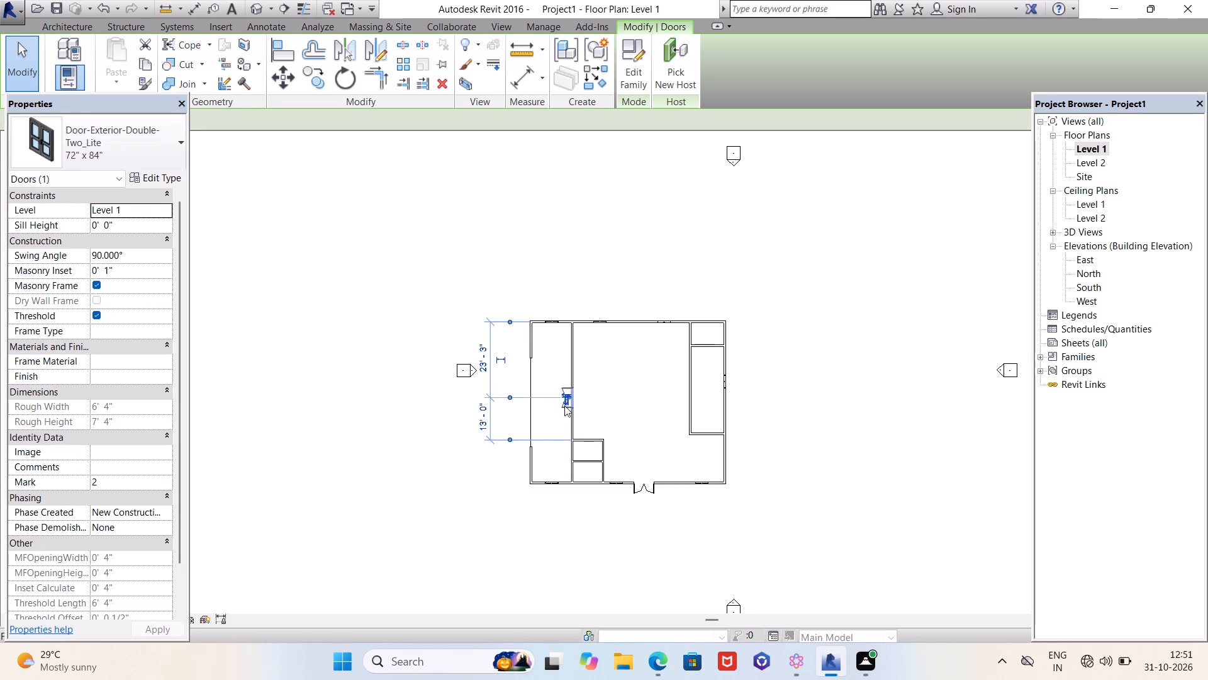
key(Up)
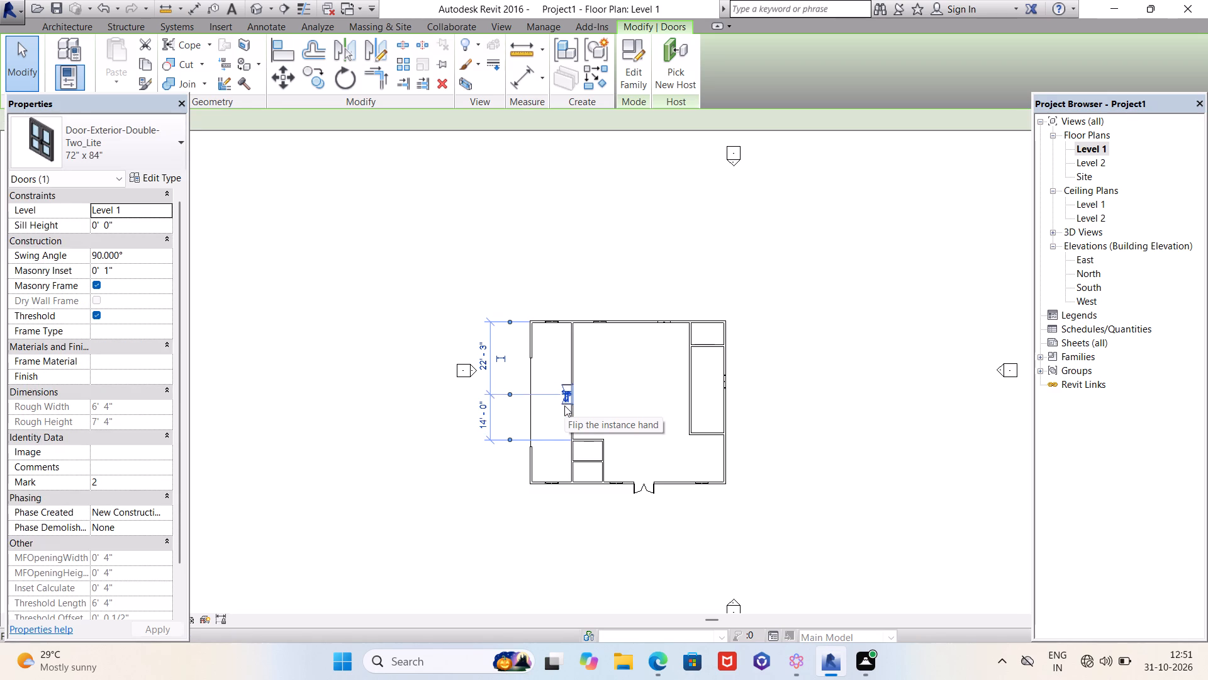
key(Escape)
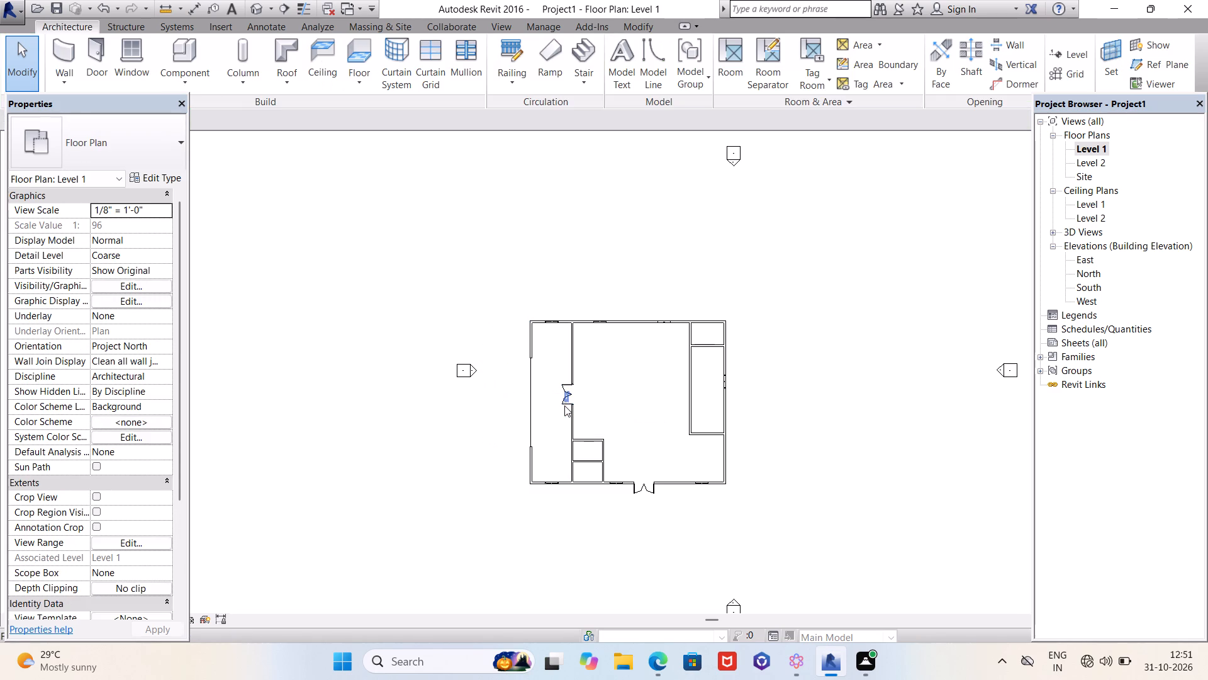
Delete the 72" x 84" double door from the long west partition.
key(Escape)
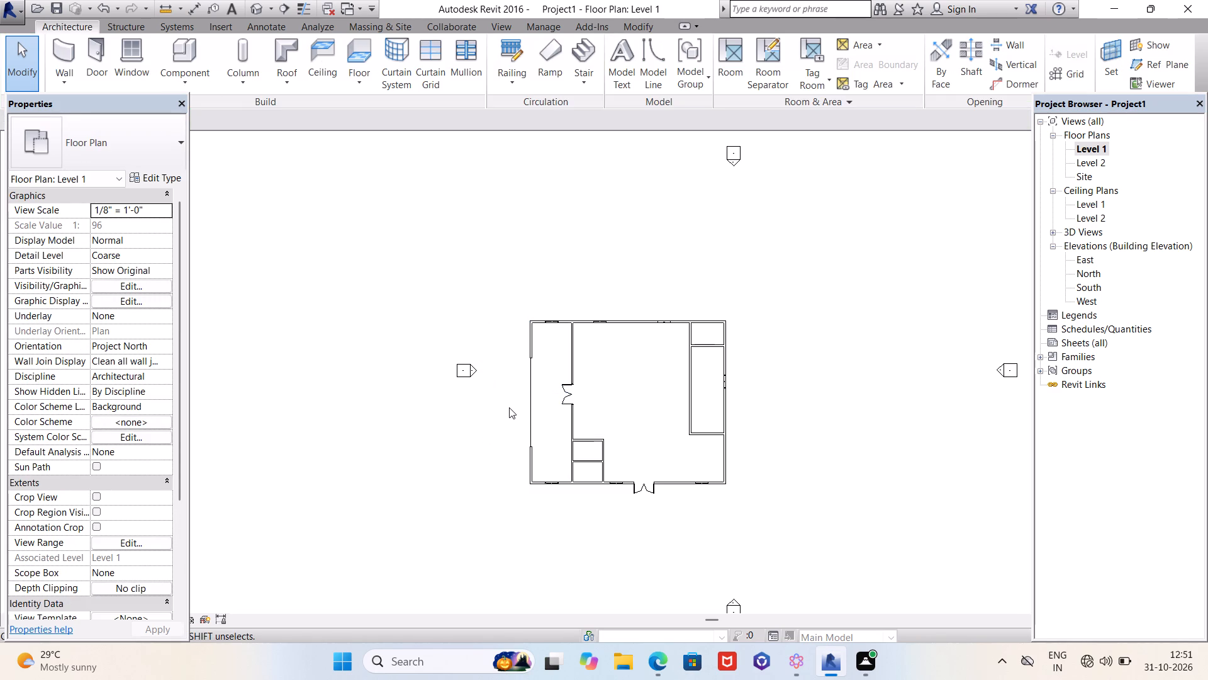
scroll(510, 407, up, 2)
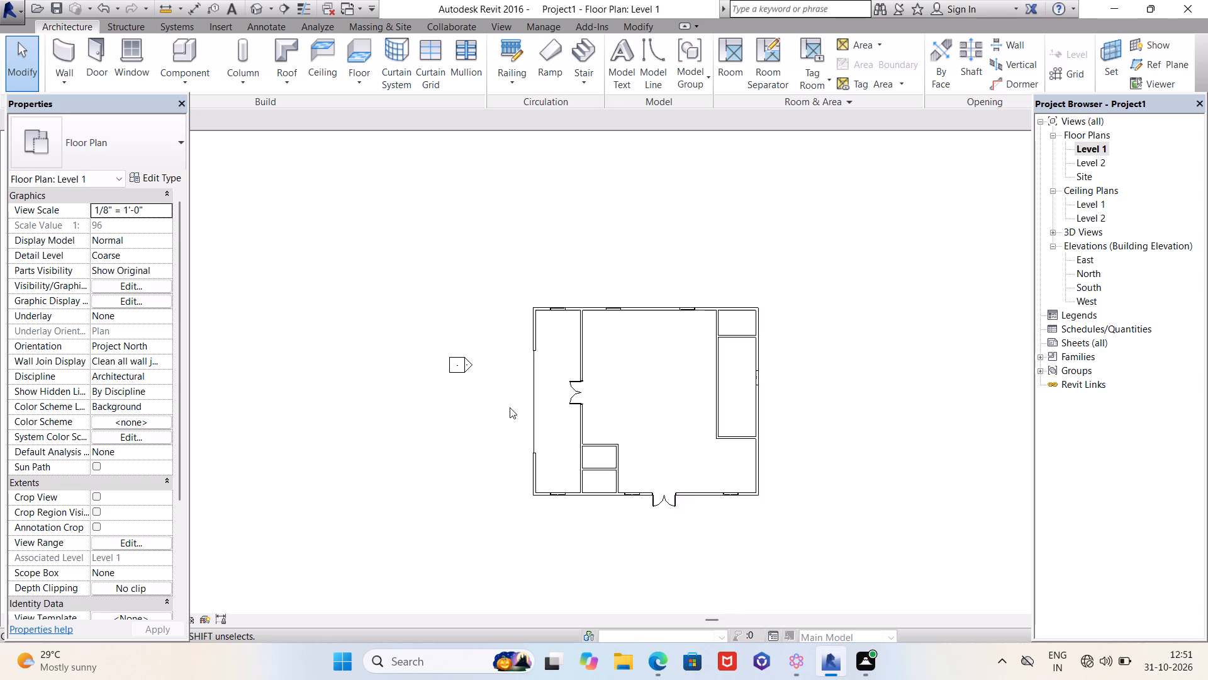
scroll(510, 407, up, 1)
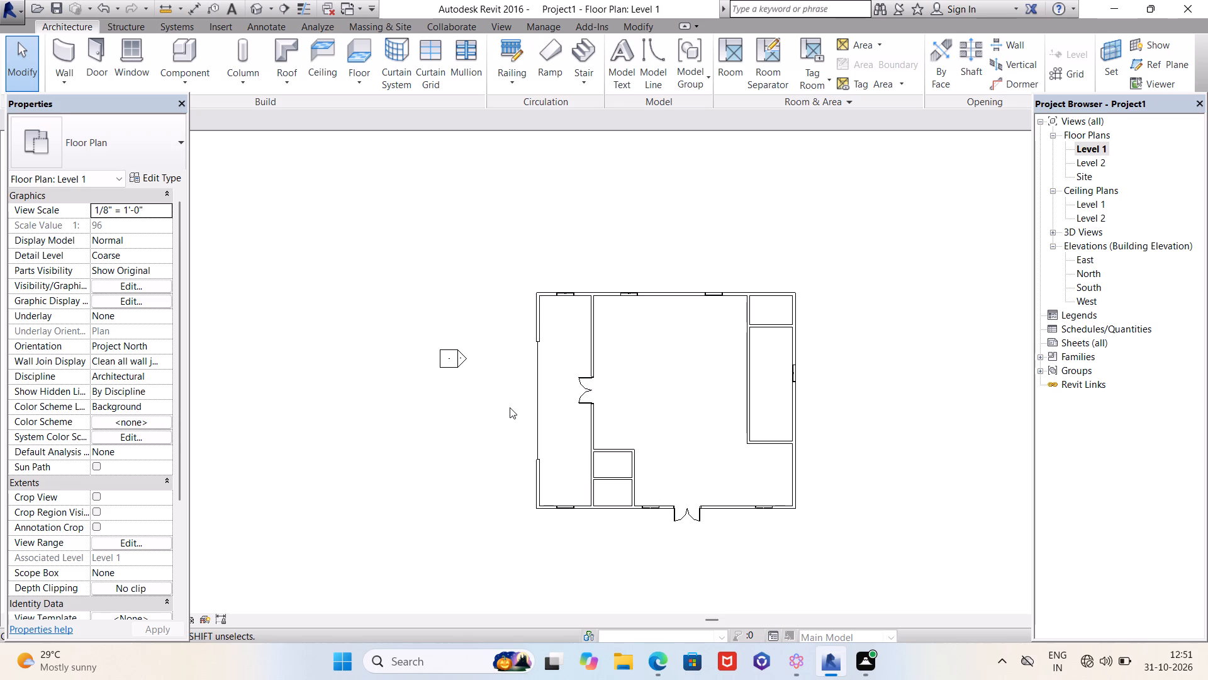
click(598, 398)
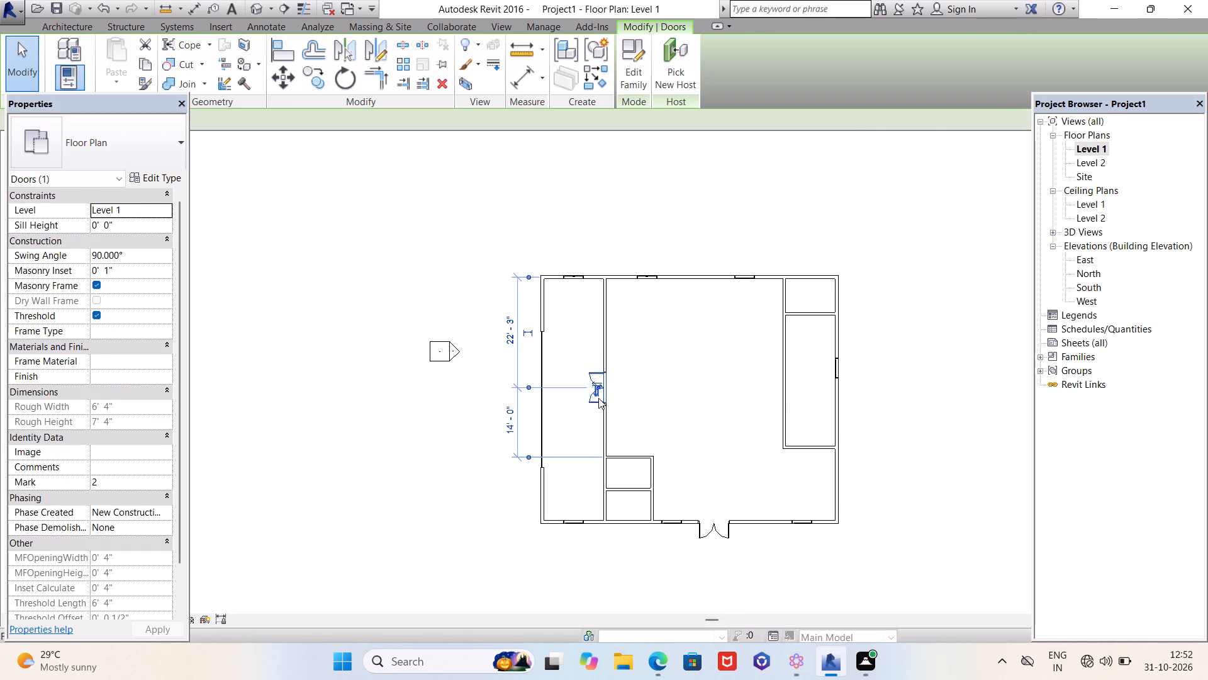
key(Delete)
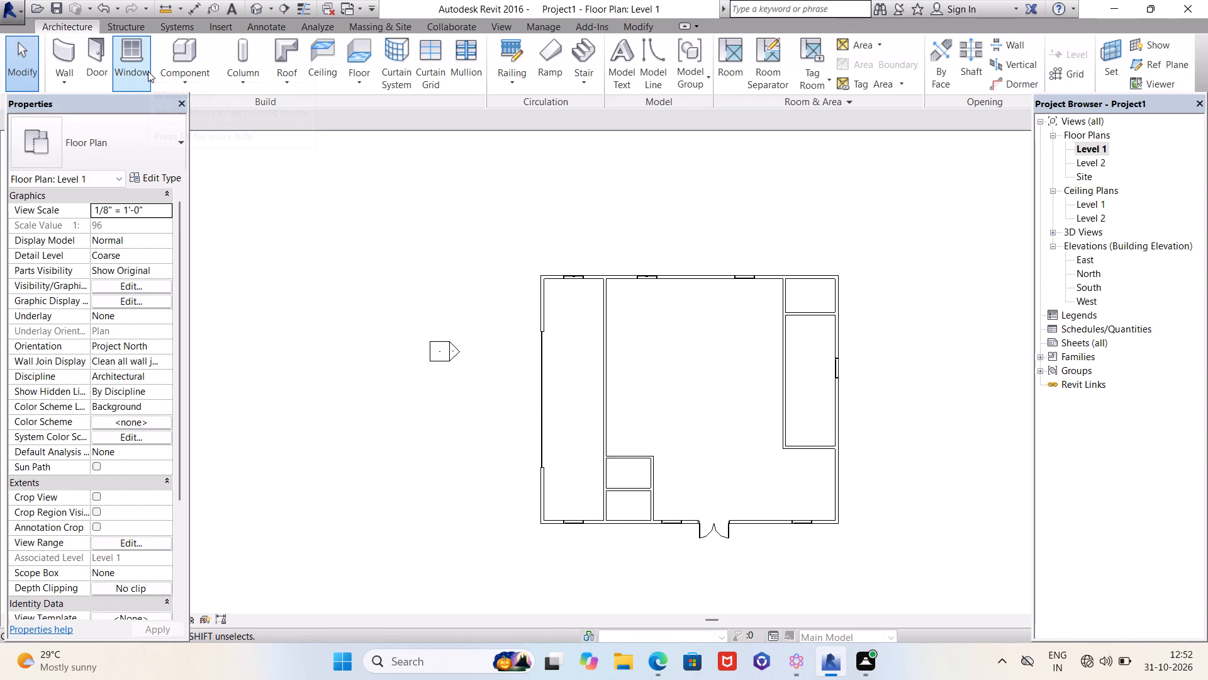
Browse the library's Doors and Commercial folders for a different door family for the west partition.
click(98, 59)
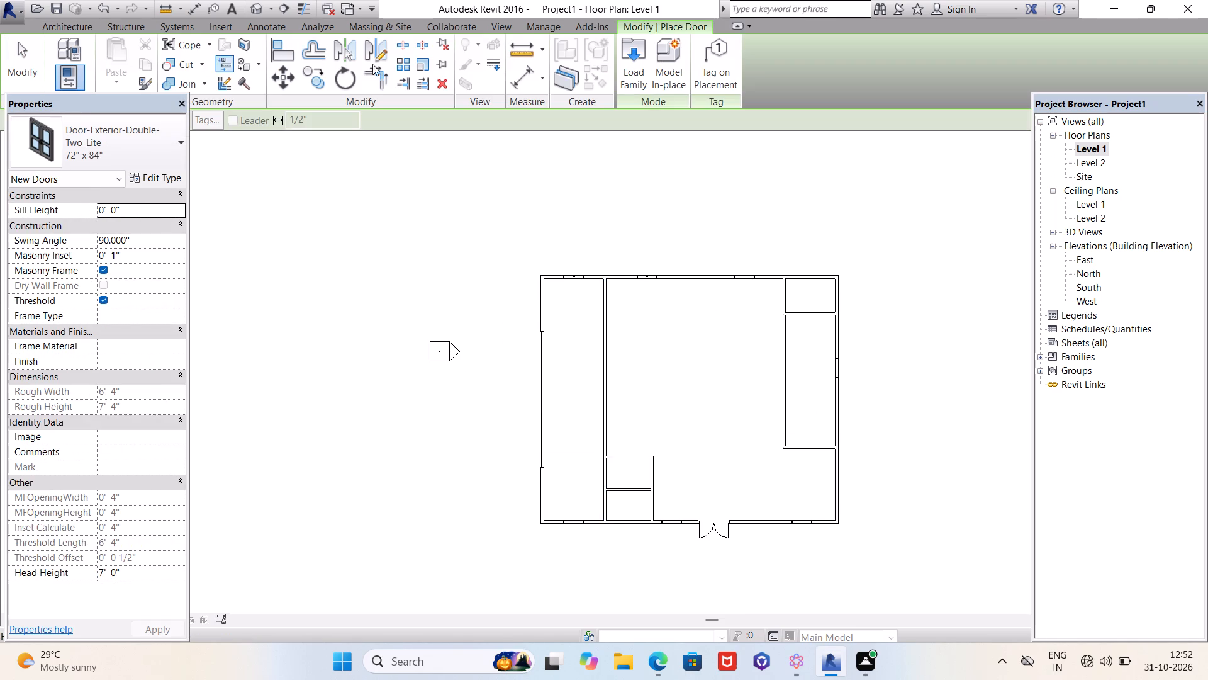
click(639, 53)
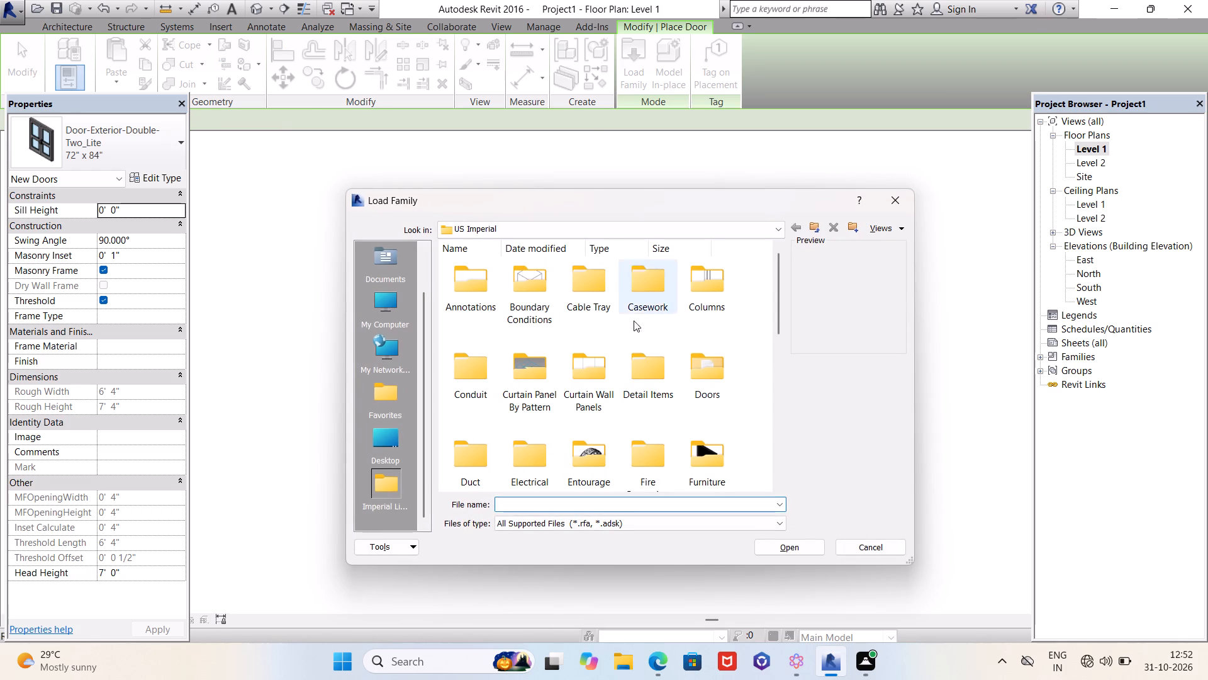
double_click(688, 369)
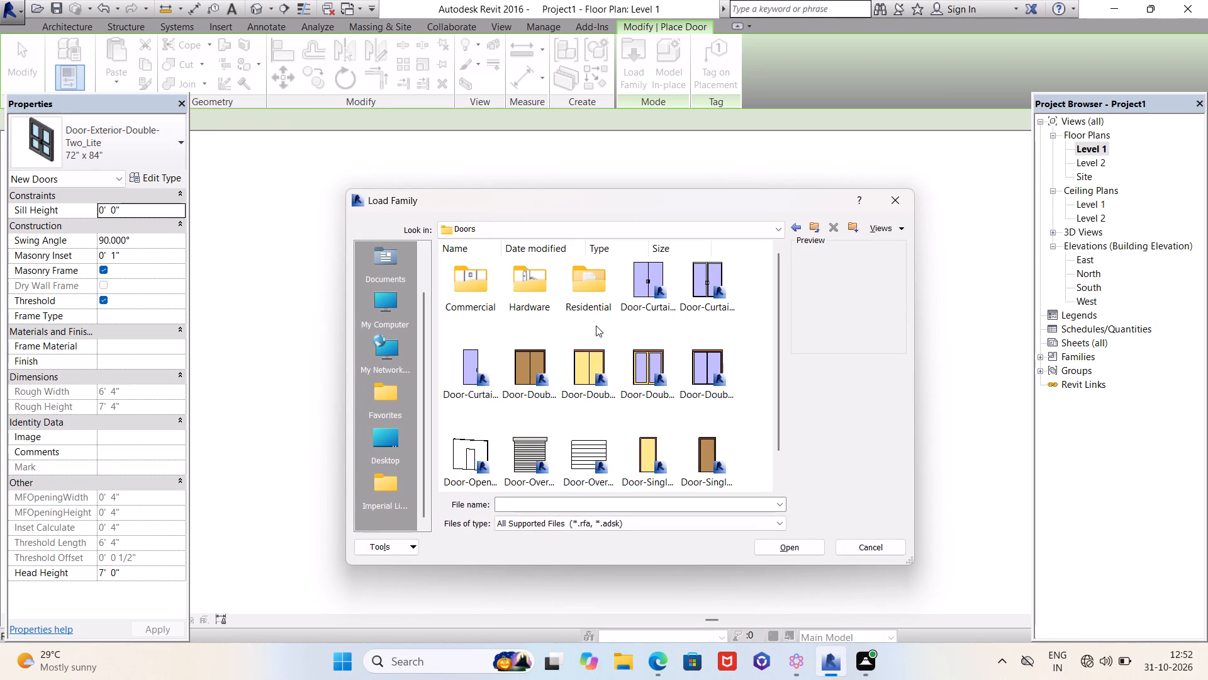
scroll(596, 326, down, 2)
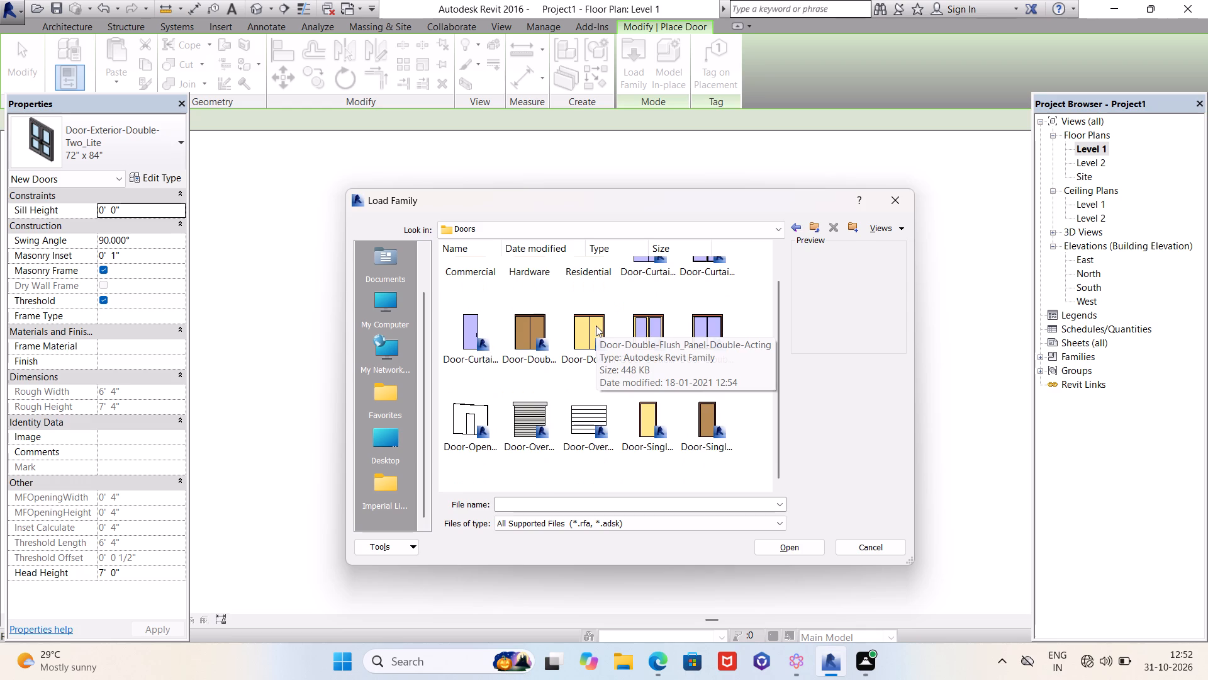
scroll(596, 326, up, 3)
double_click(482, 283)
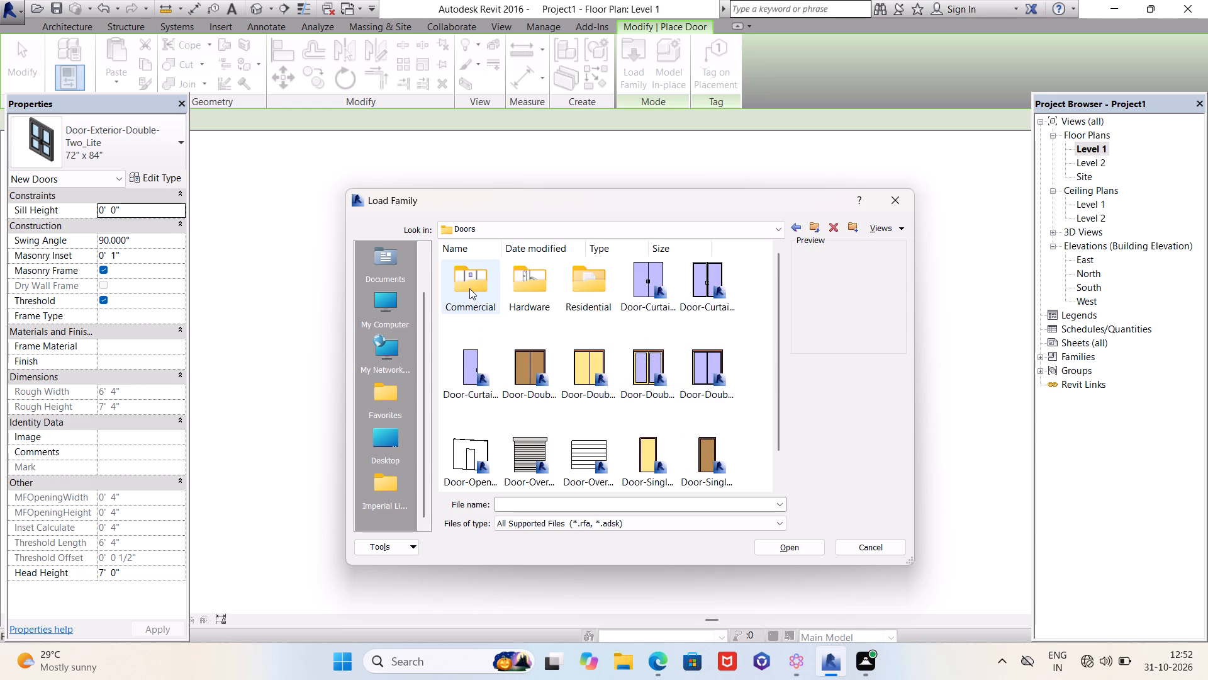
click(469, 288)
click(469, 288)
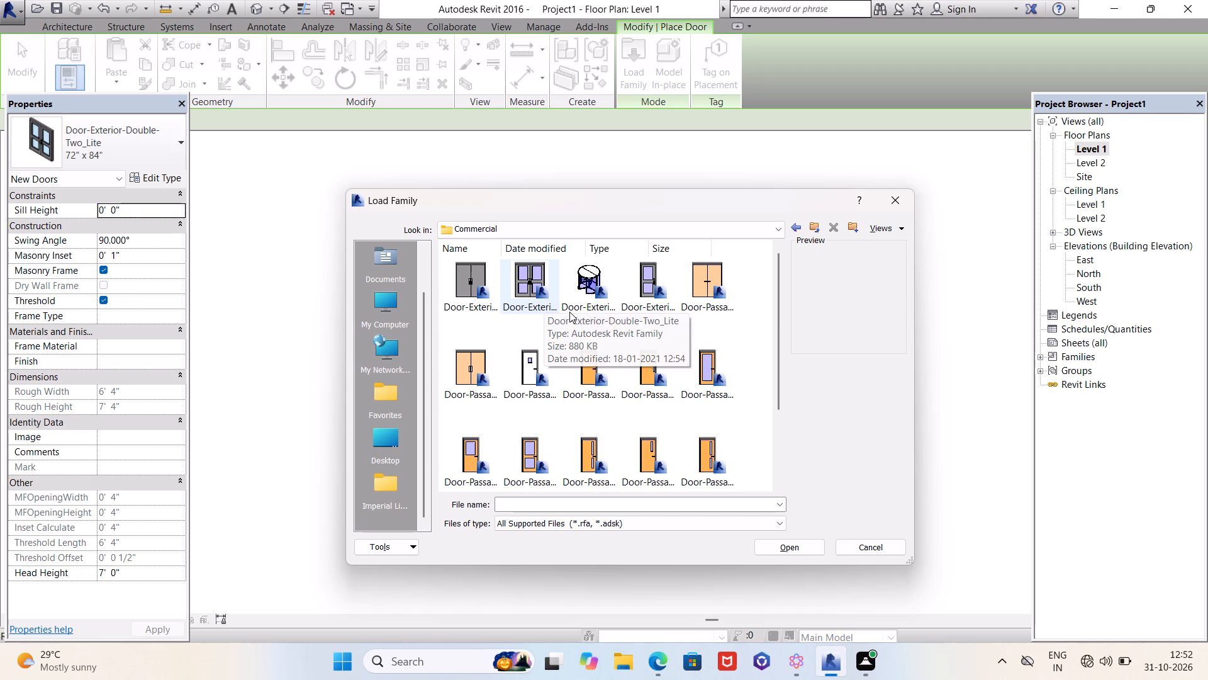
scroll(569, 312, down, 2)
scroll(569, 312, up, 3)
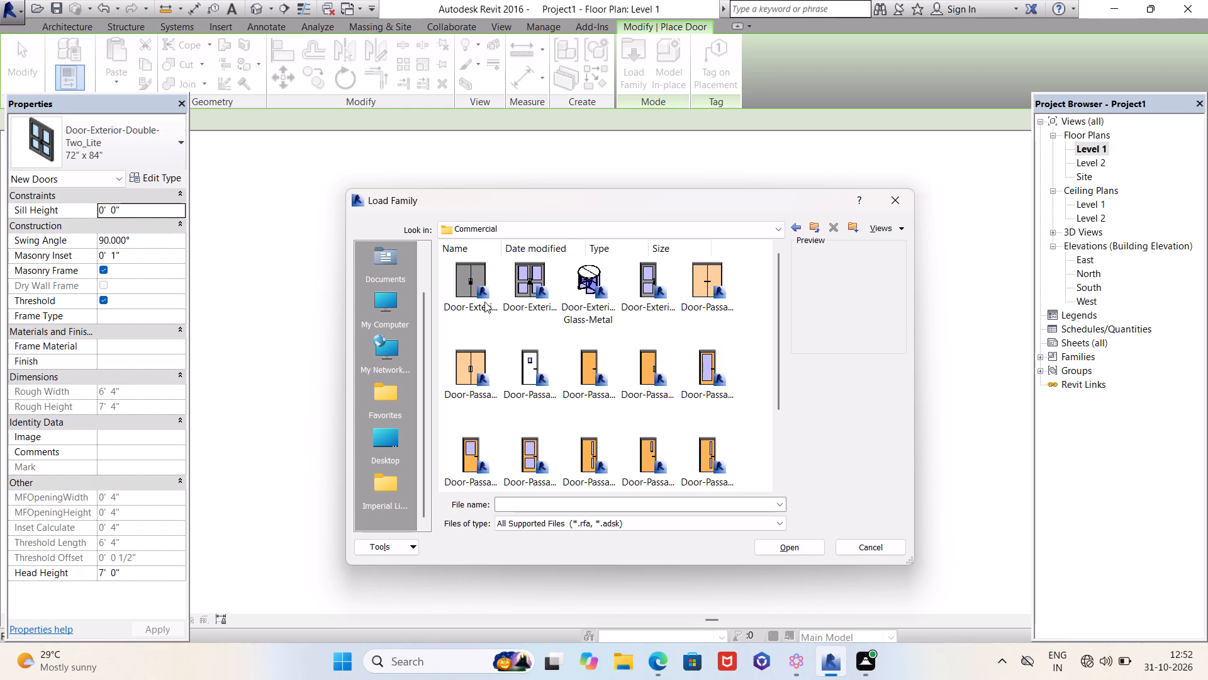
Load the Door-Double-Sliding family from the main Doors folder in its 72" x 84" type.
click(793, 226)
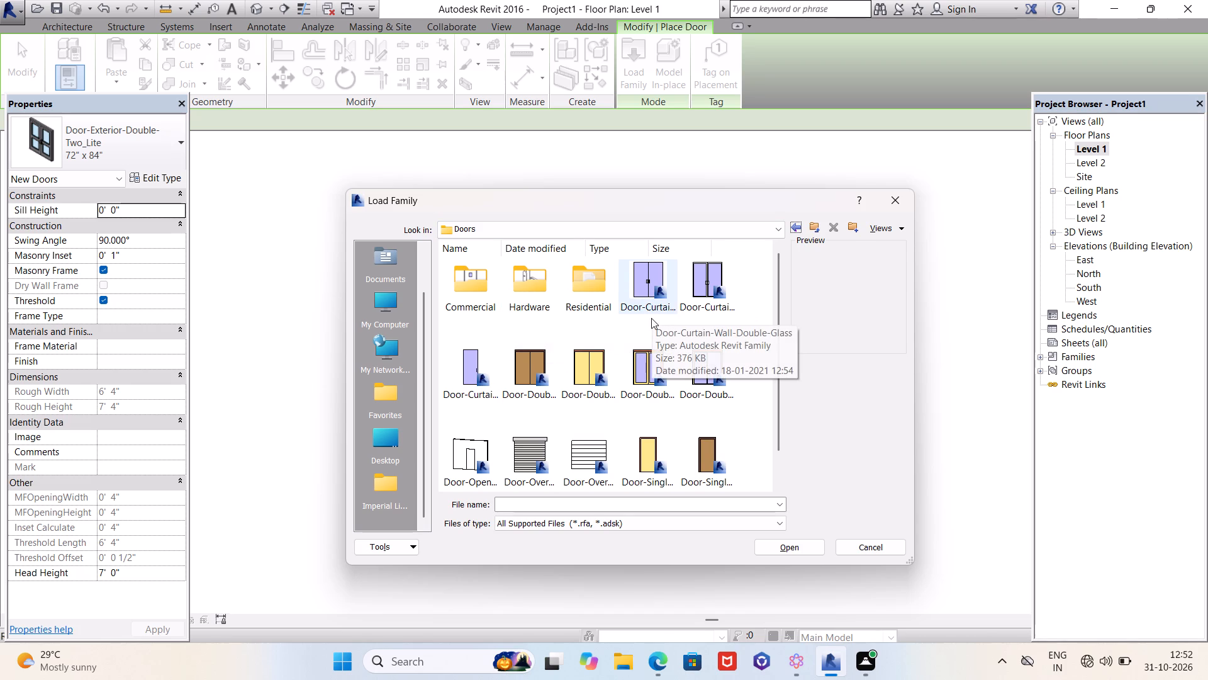
click(653, 360)
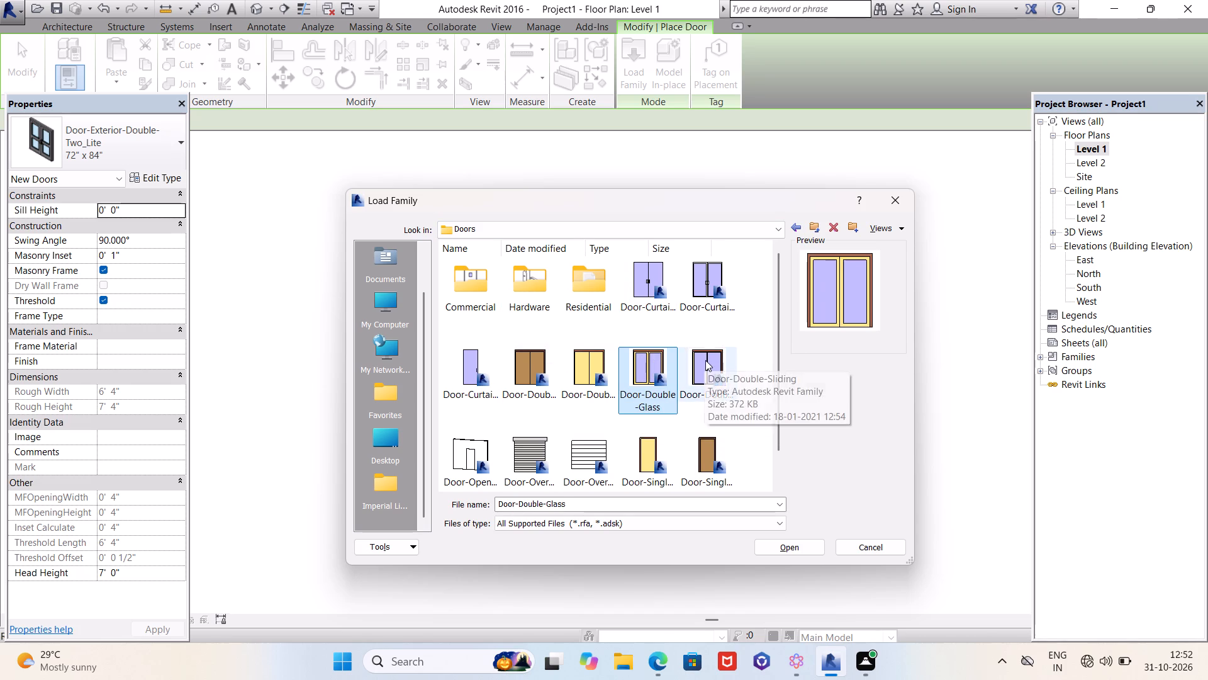
click(705, 360)
click(640, 360)
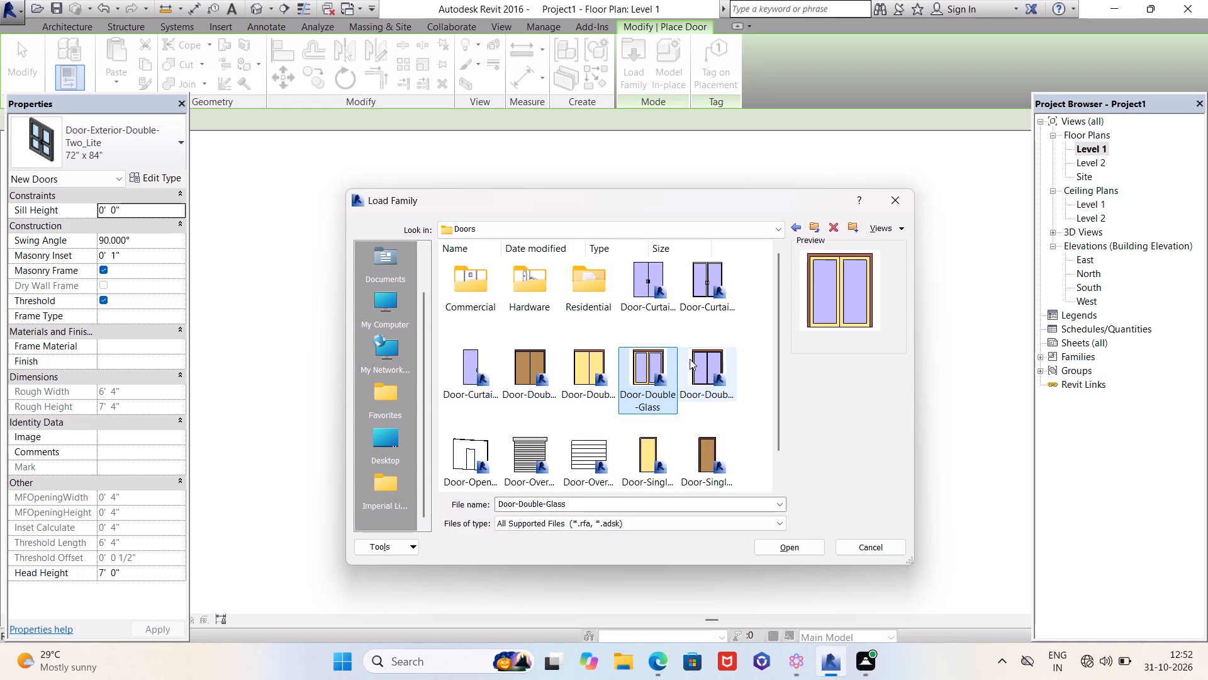
click(692, 359)
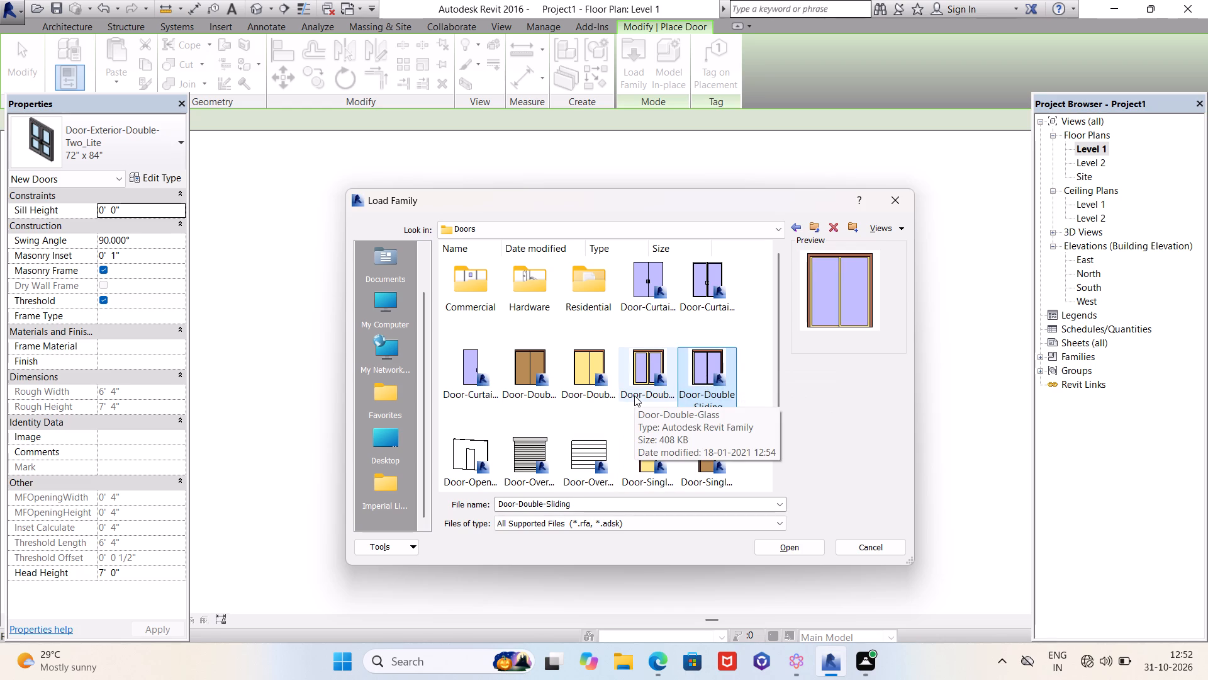
click(639, 361)
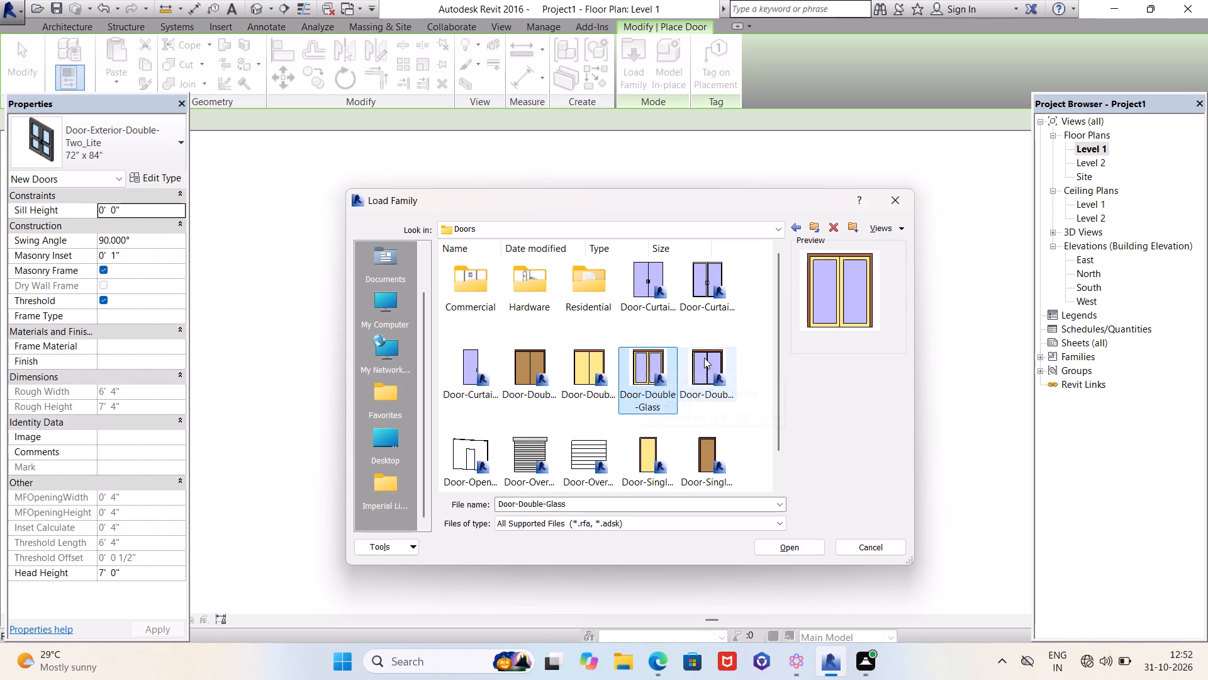
click(704, 358)
click(661, 361)
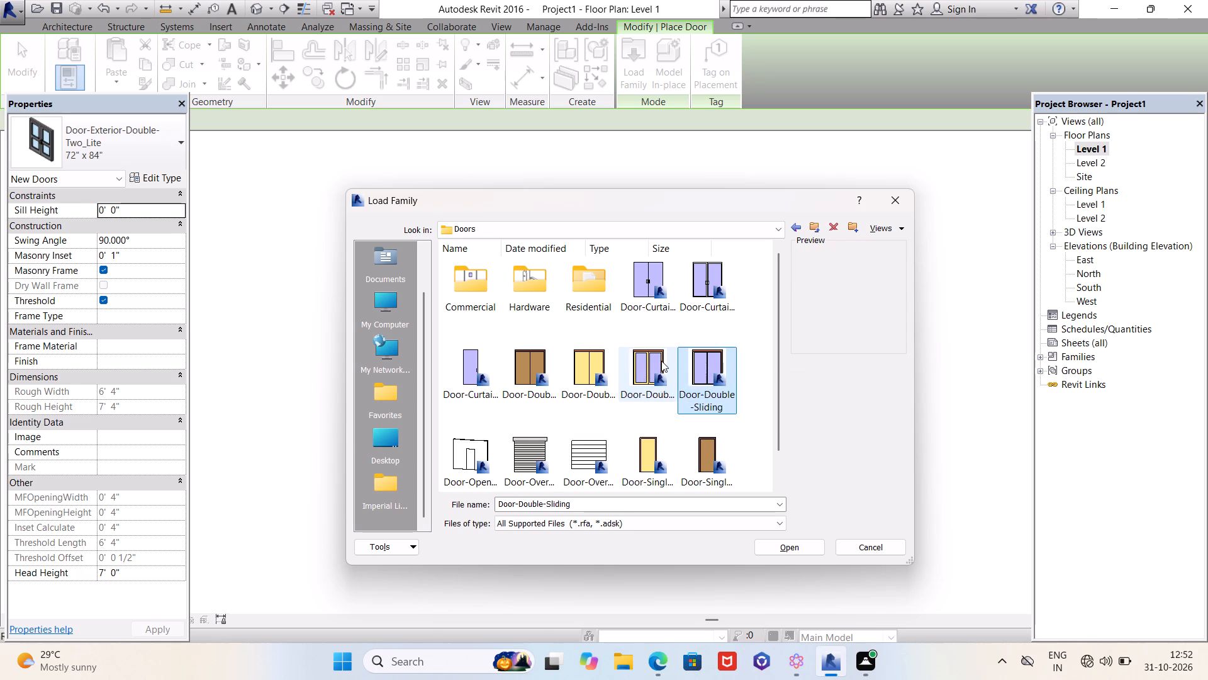
click(705, 361)
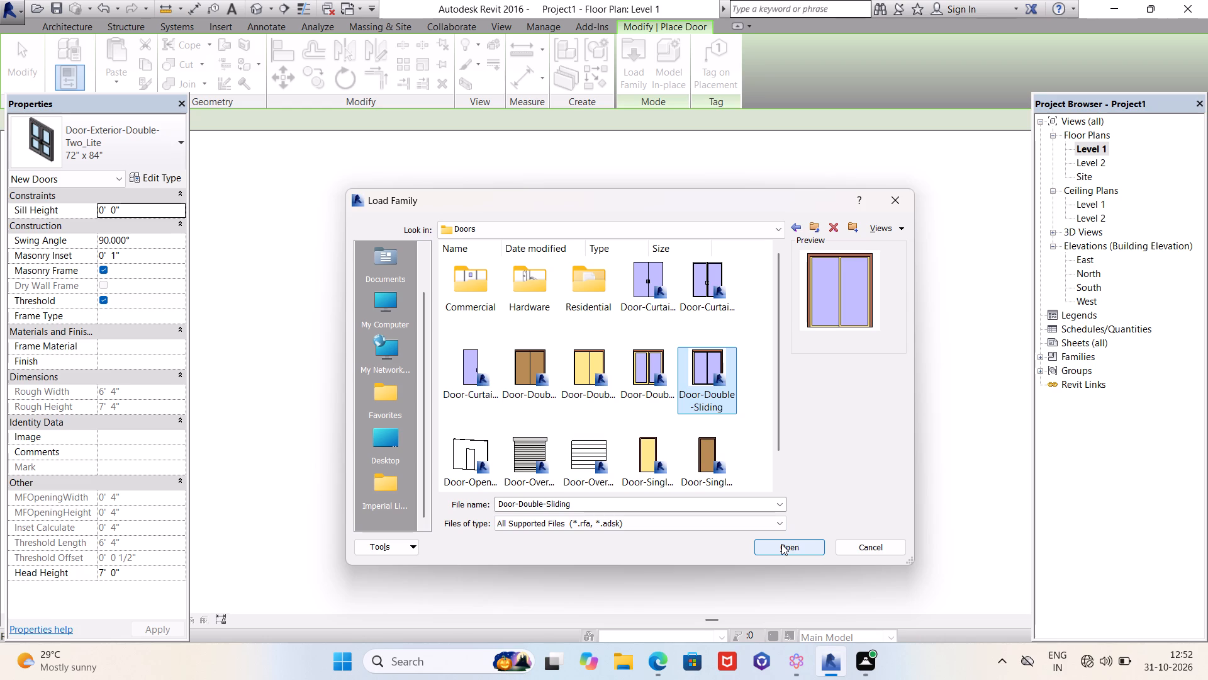
click(781, 544)
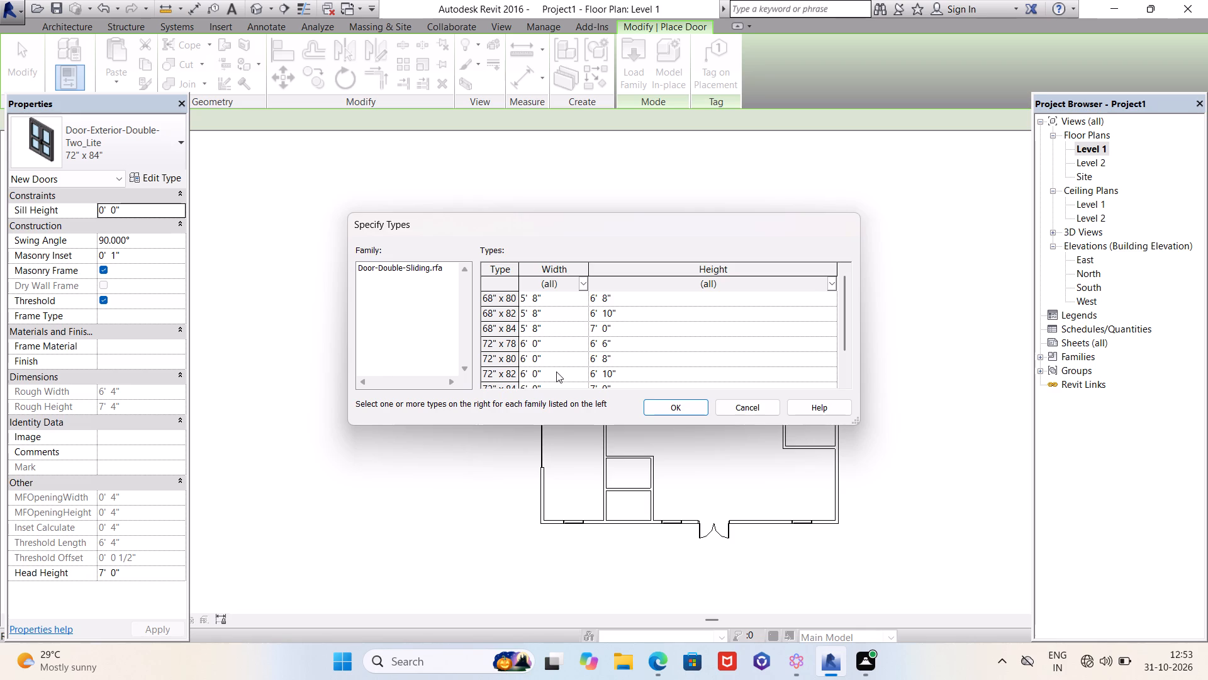
scroll(556, 375, down, 1)
click(561, 360)
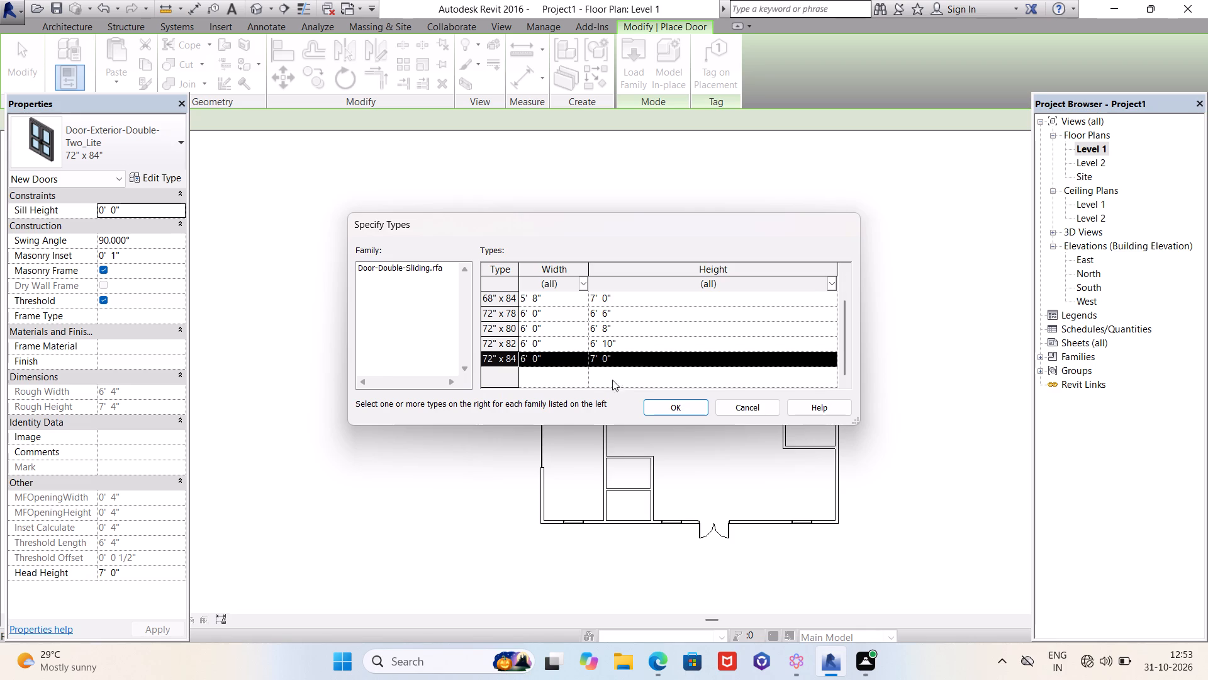
click(664, 411)
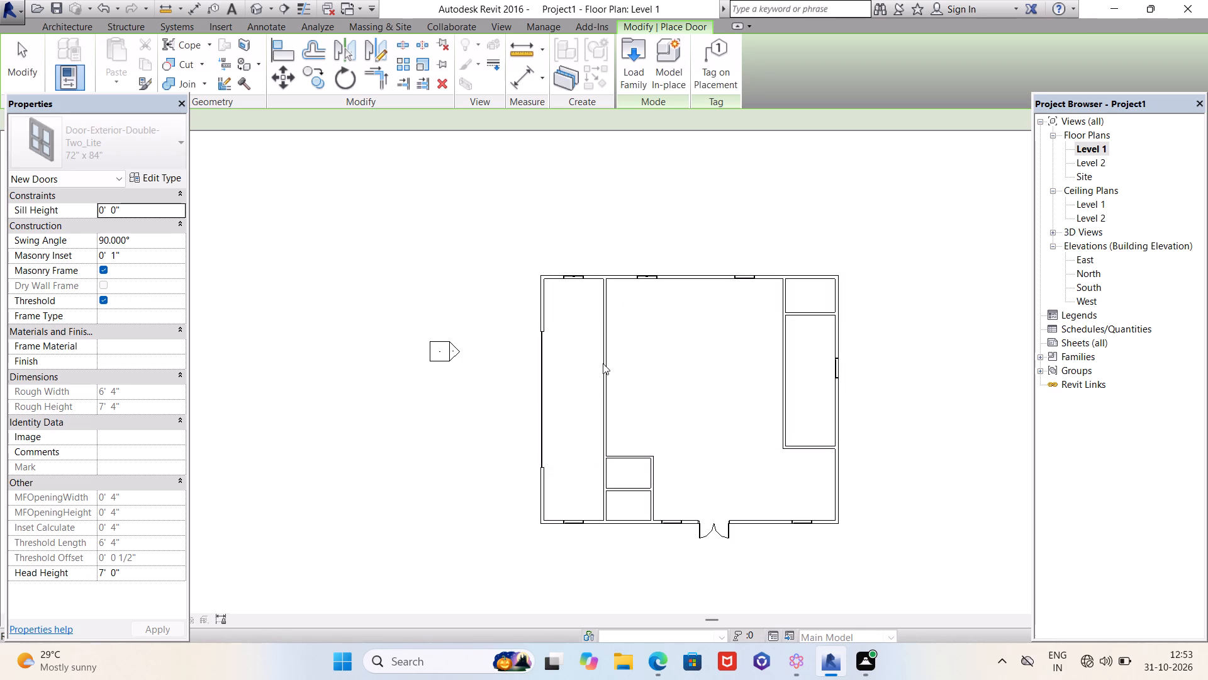
Place the 72" x 84" sliding double door in the long west partition, about 14'-6" from the north wall and 21'-9" from the small rooms.
scroll(603, 363, up, 6)
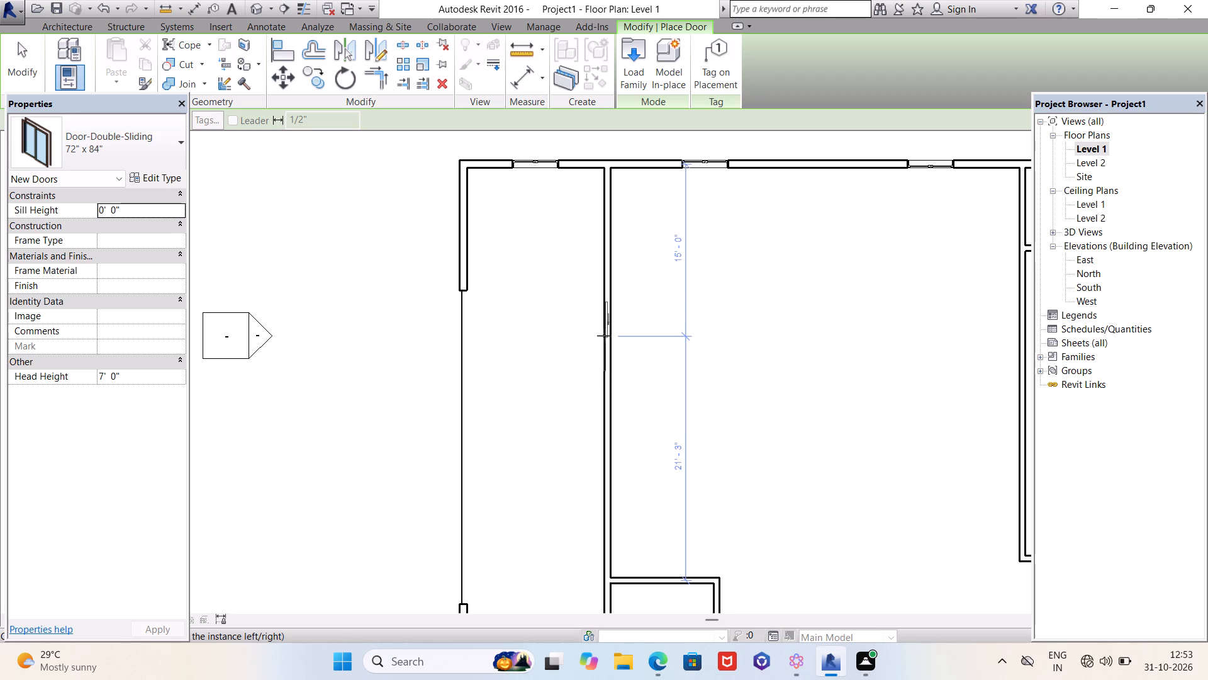
click(603, 333)
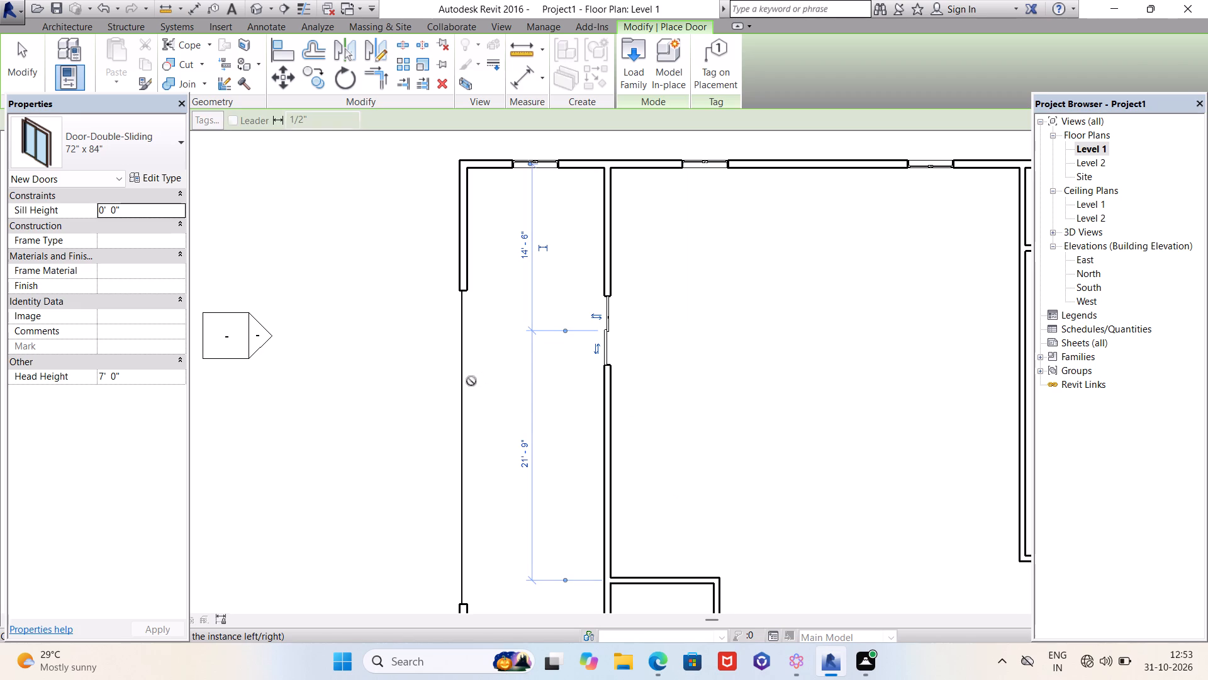
scroll(440, 390, down, 3)
key(Escape)
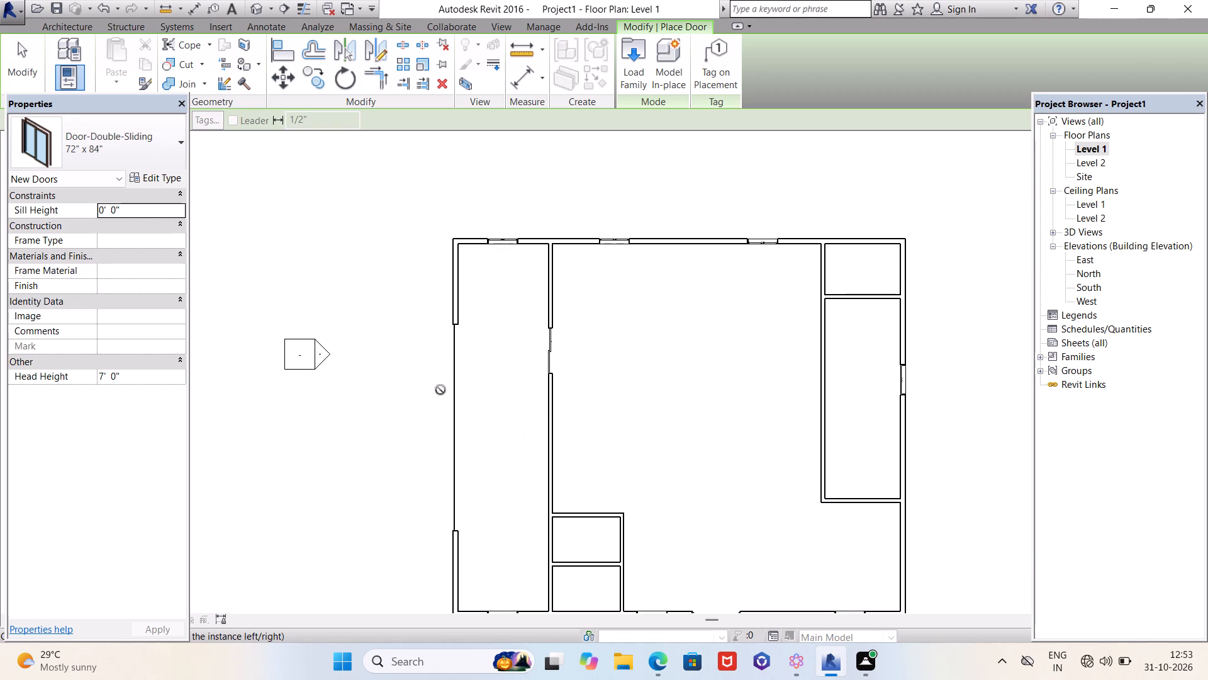
scroll(552, 318, down, 3)
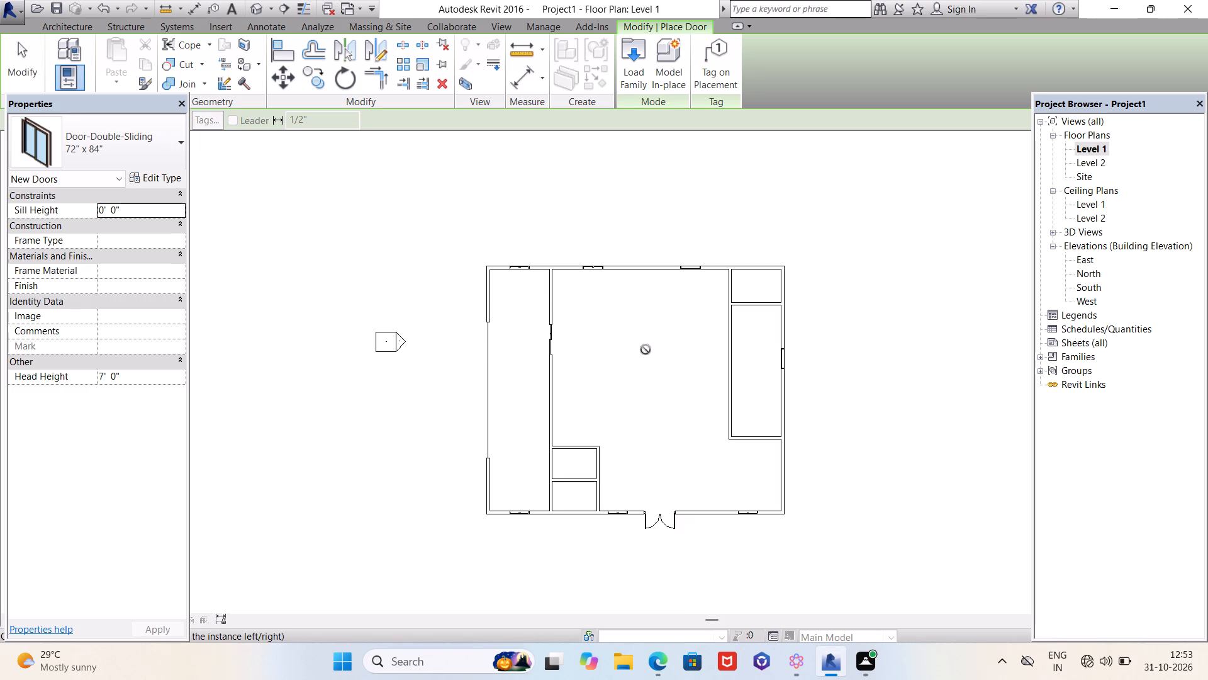
key(Escape)
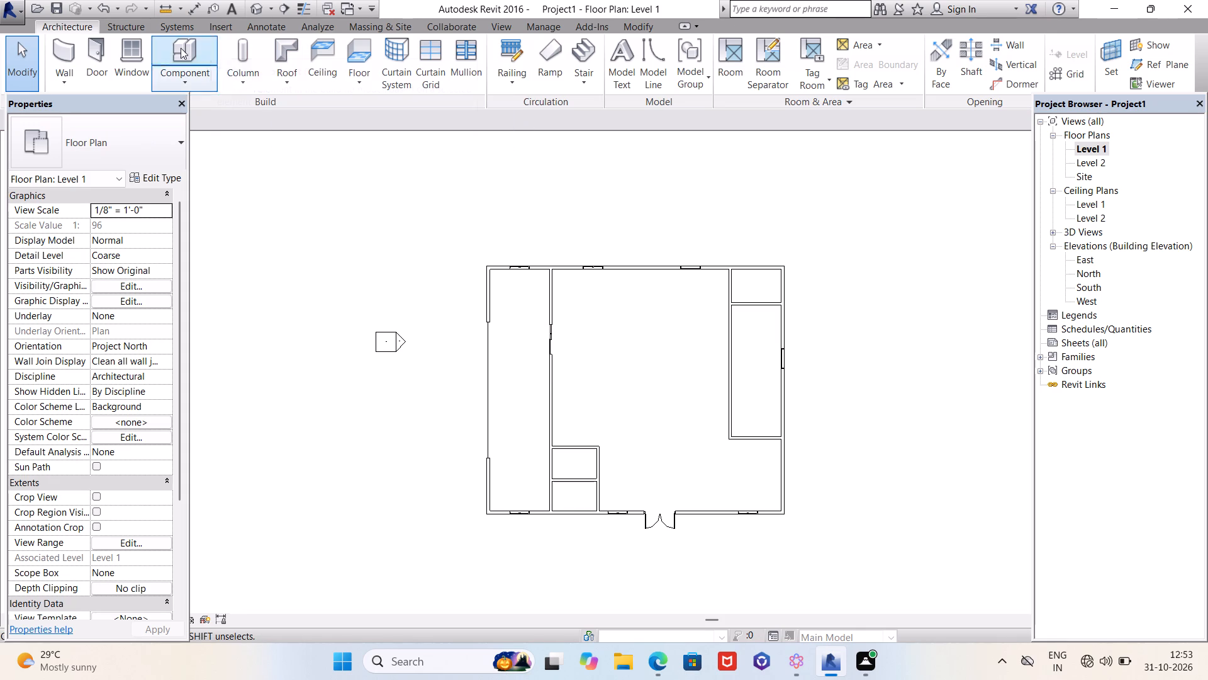
Open the Door-Passage-Single-Flush family from the library's Doors > Commercial folder for loading.
click(106, 52)
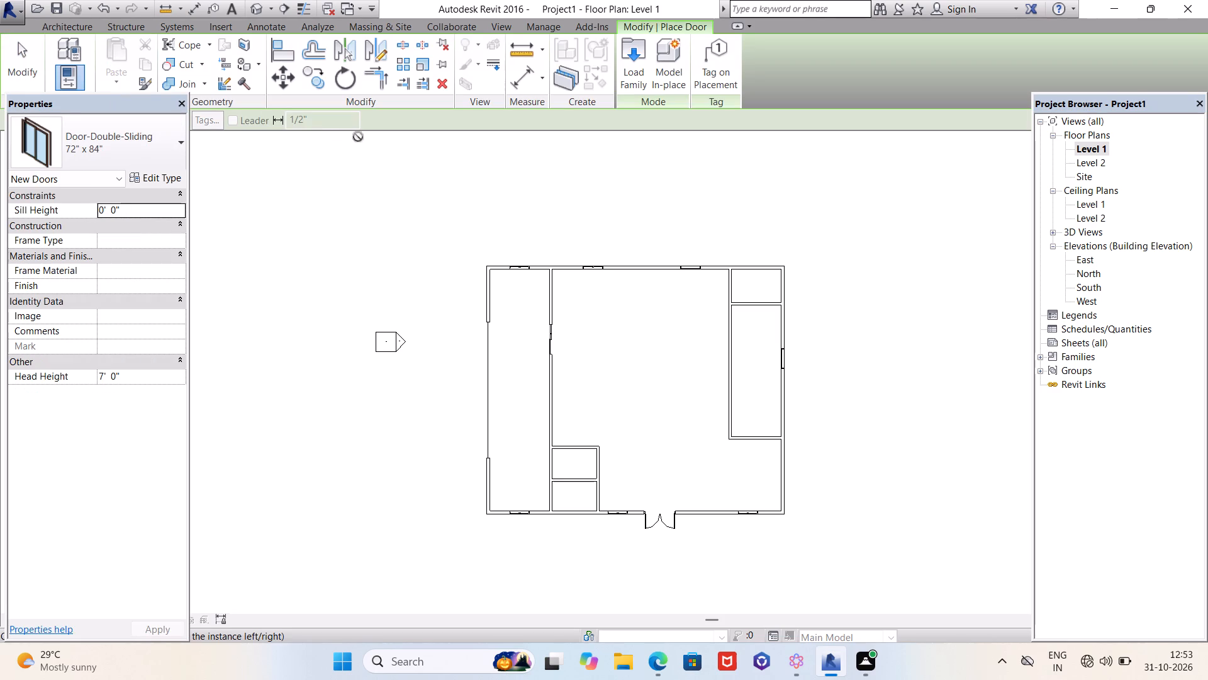
click(629, 84)
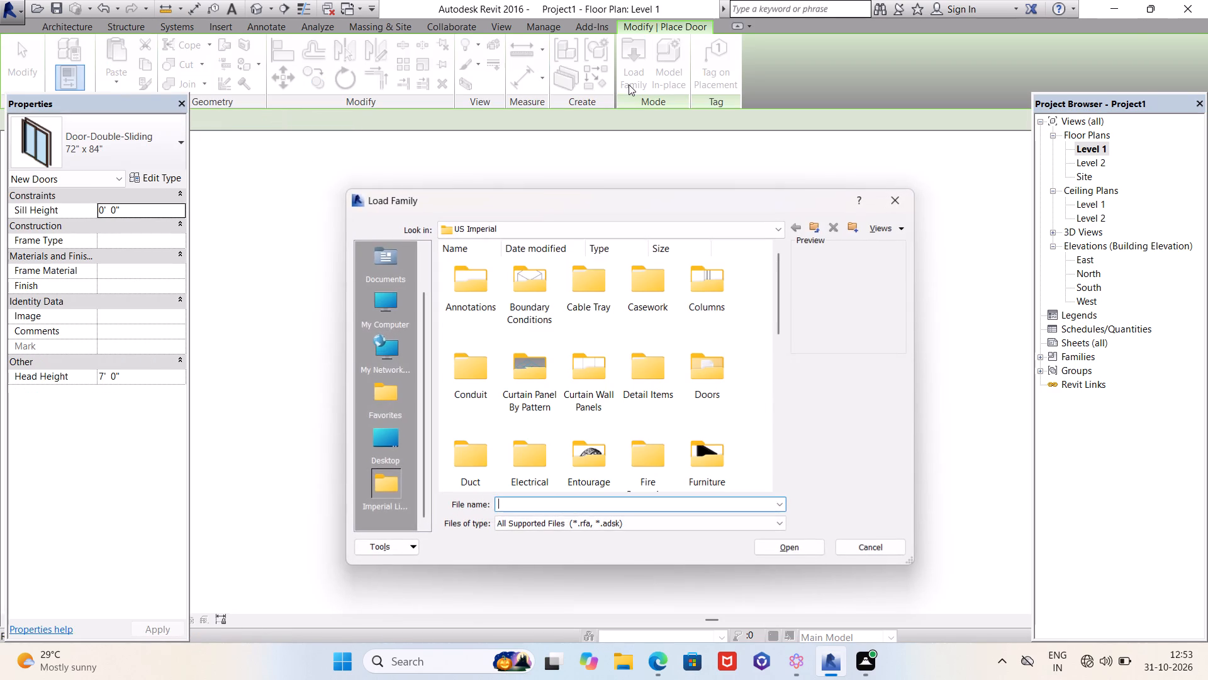
double_click(698, 370)
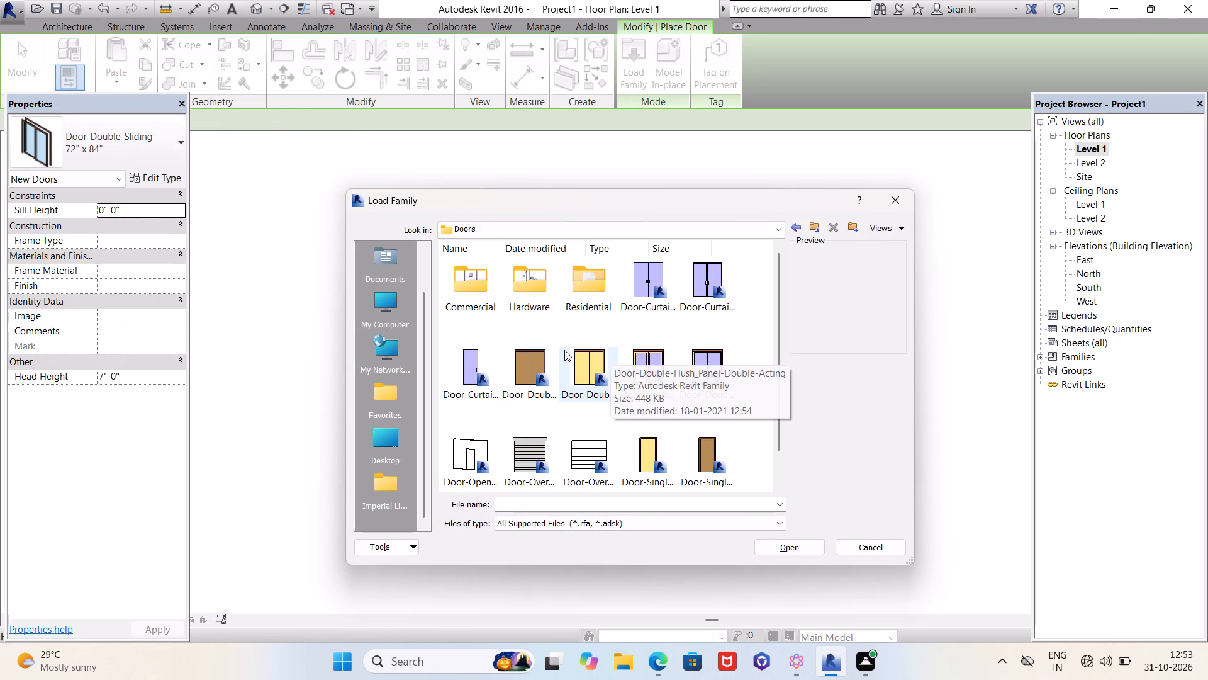
scroll(564, 350, down, 1)
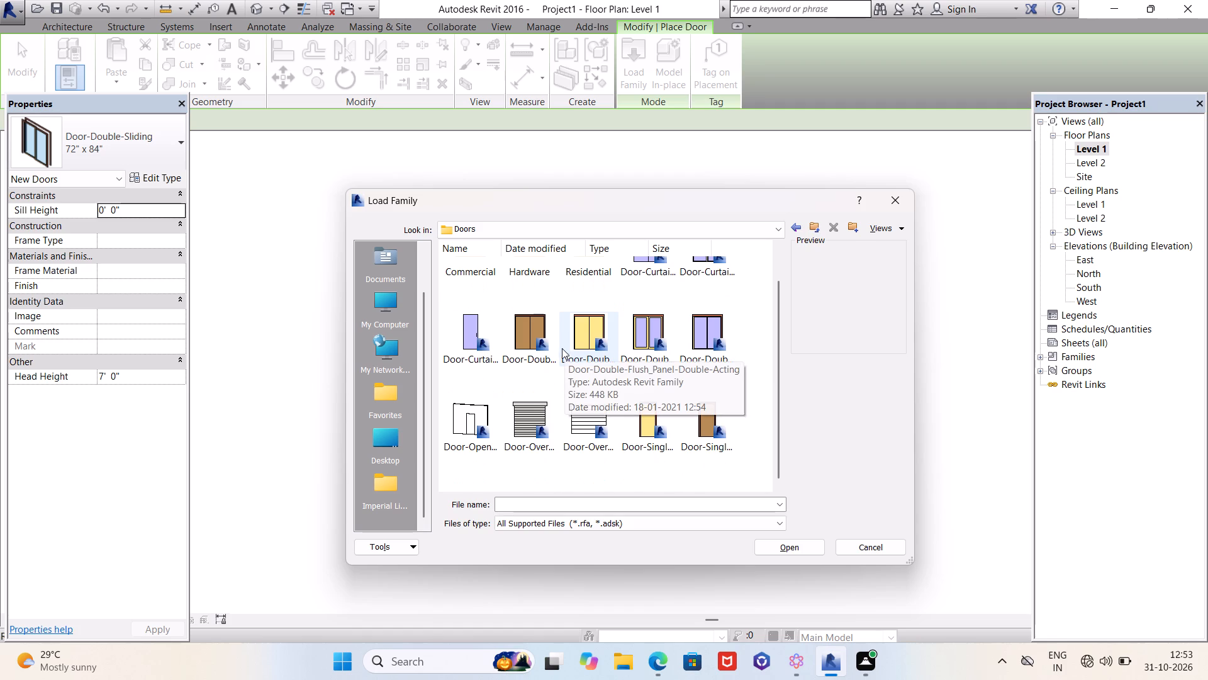
scroll(562, 348, up, 4)
double_click(486, 275)
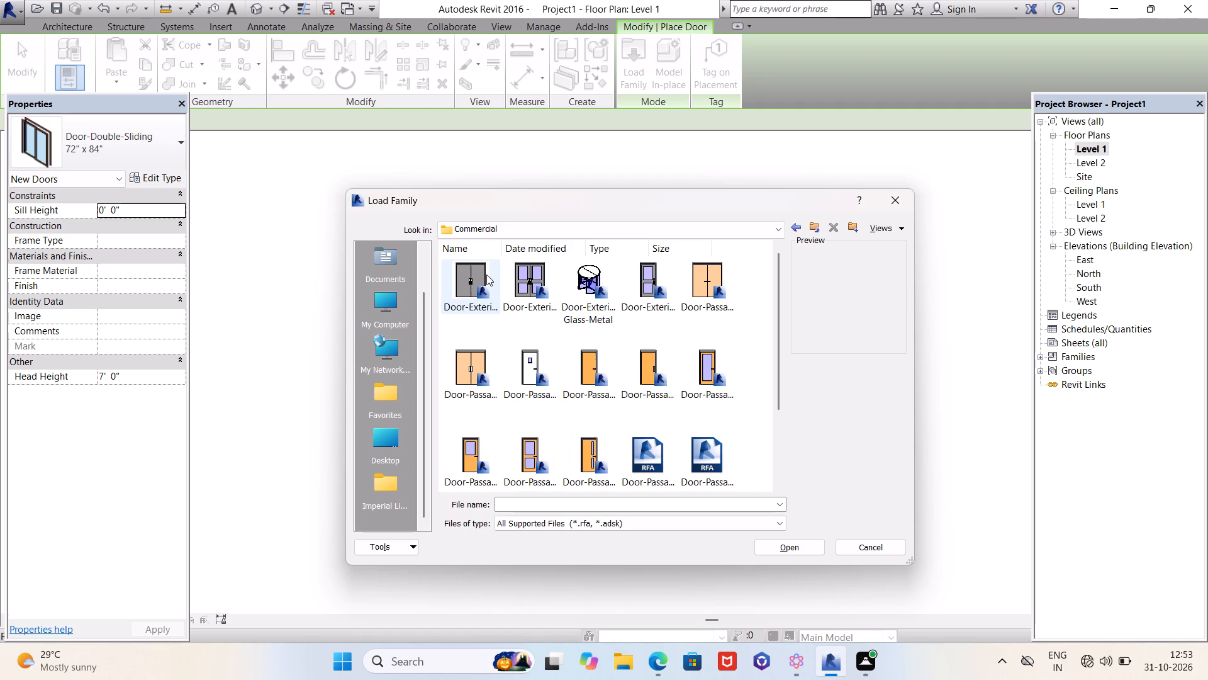
scroll(710, 382, down, 2)
scroll(702, 380, up, 1)
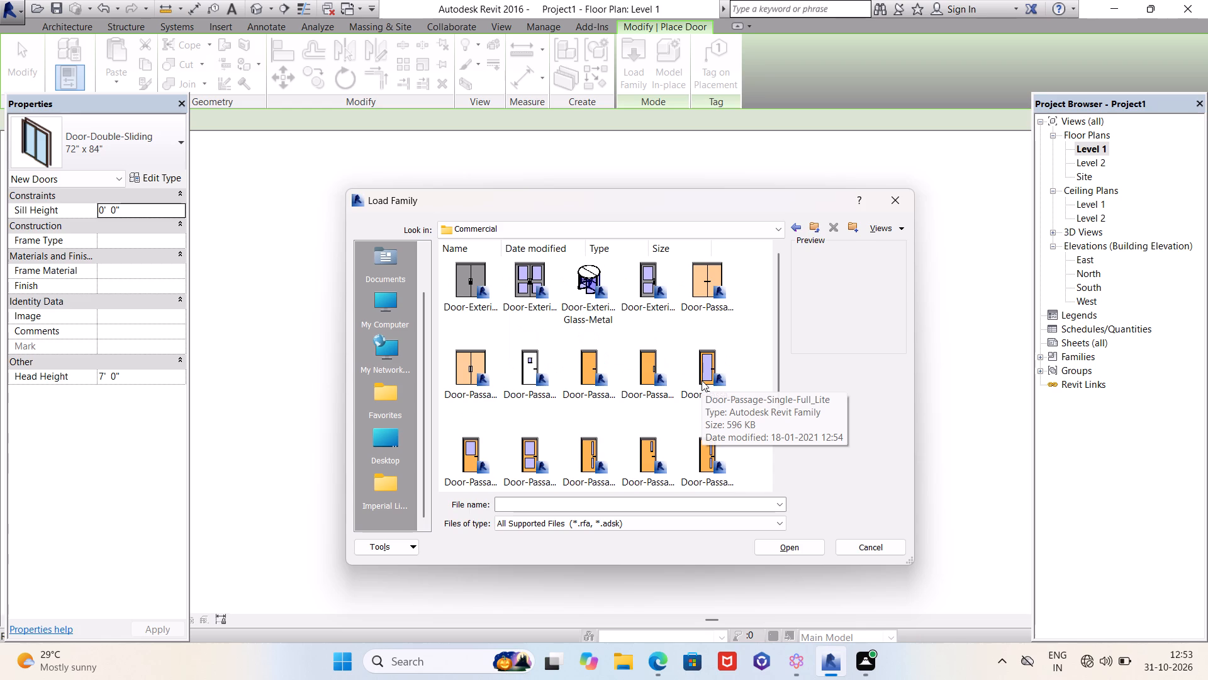
click(586, 379)
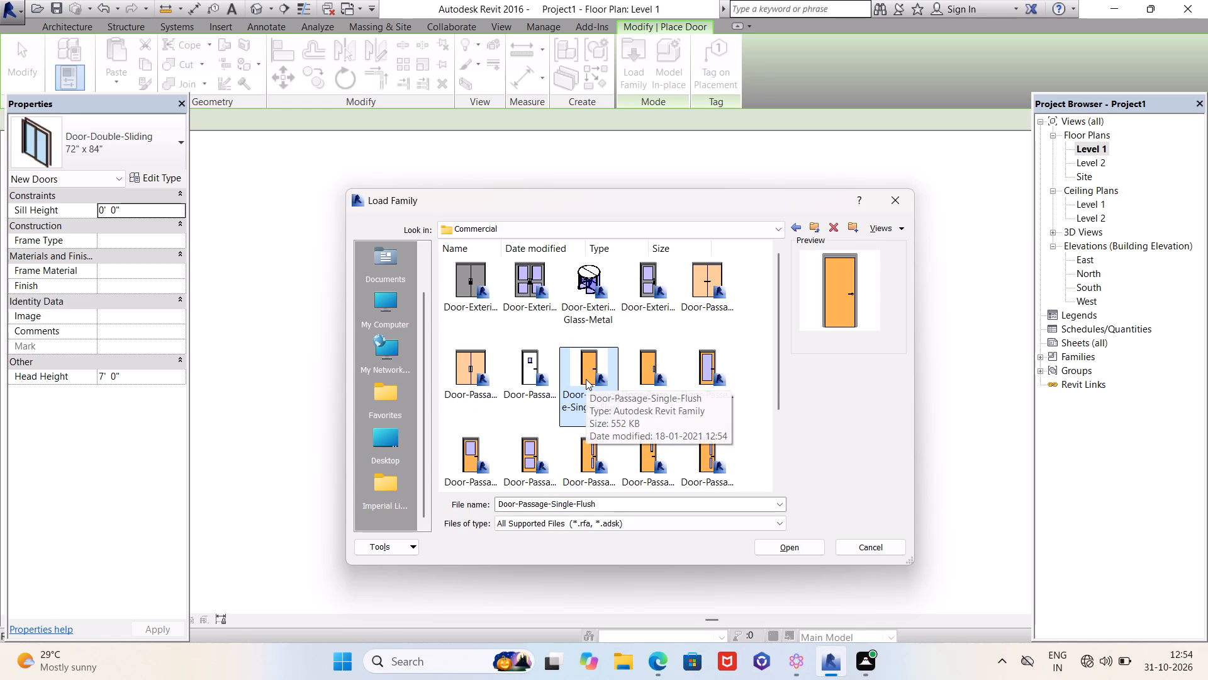
click(648, 366)
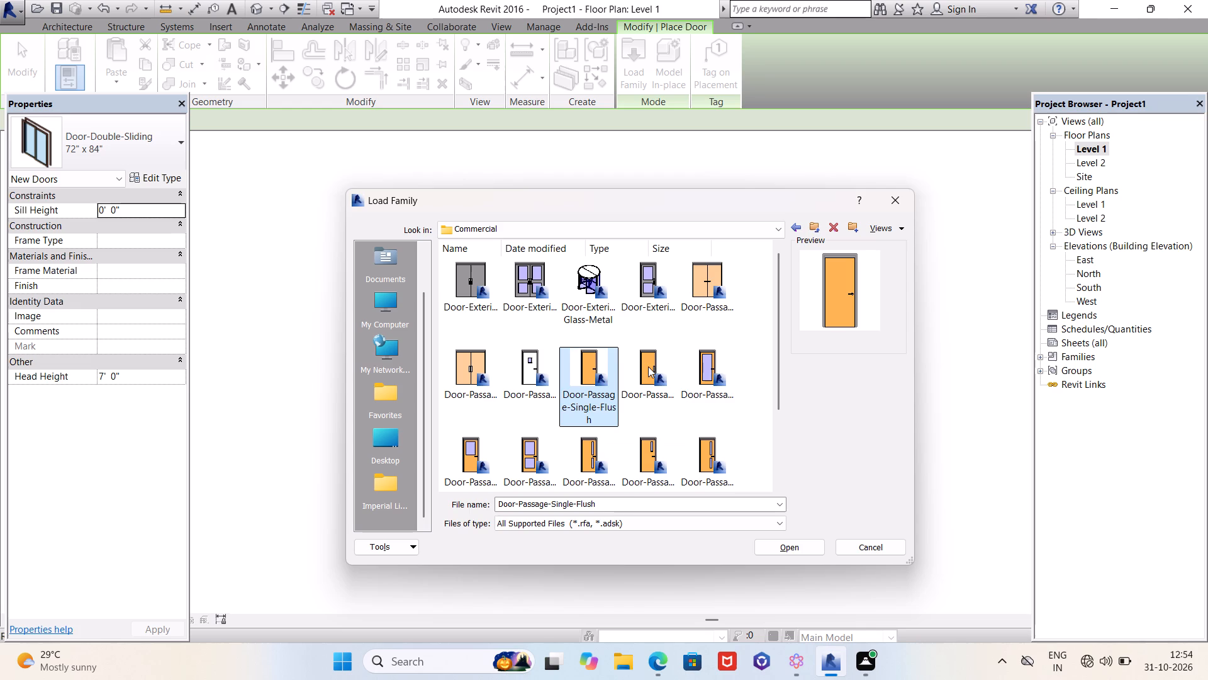
click(576, 365)
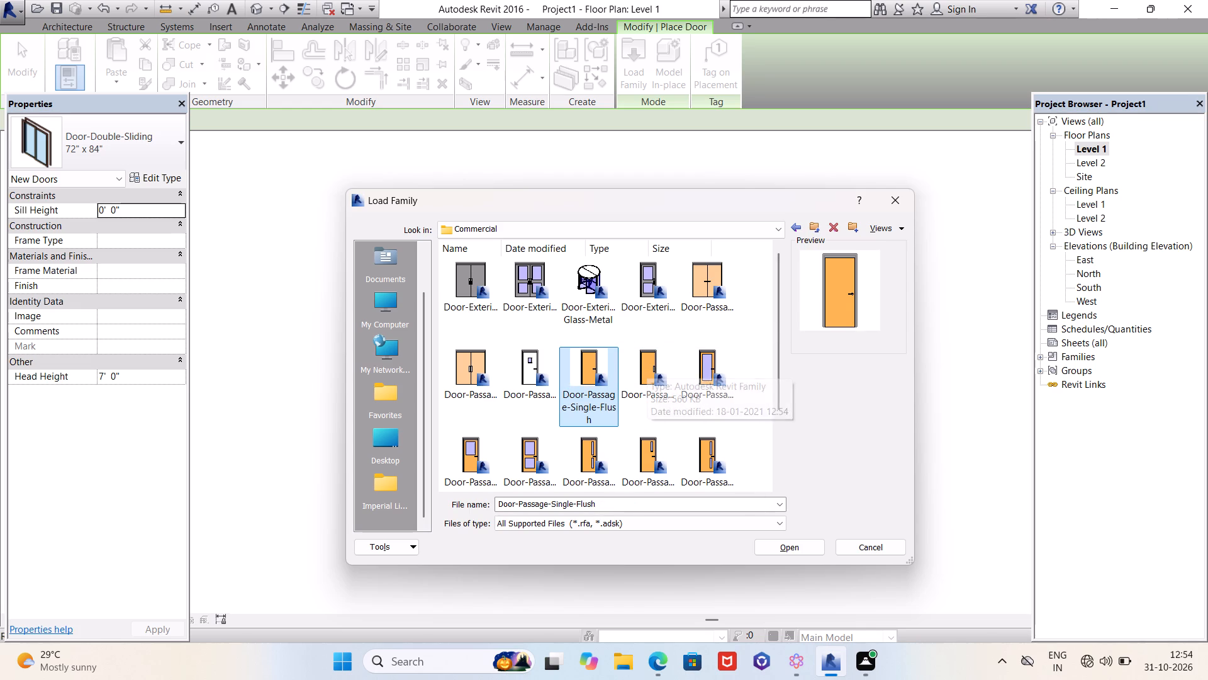
click(790, 548)
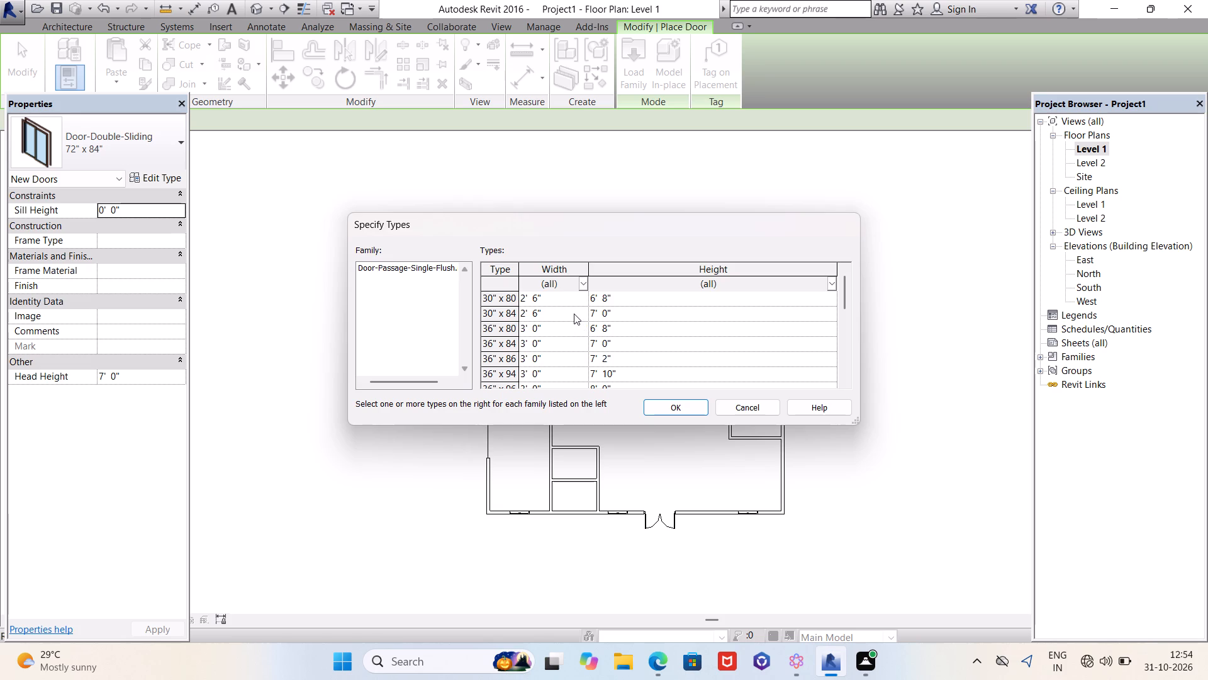
Load the 30" x 80" type of the Door-Passage-Single-Flush family.
click(574, 314)
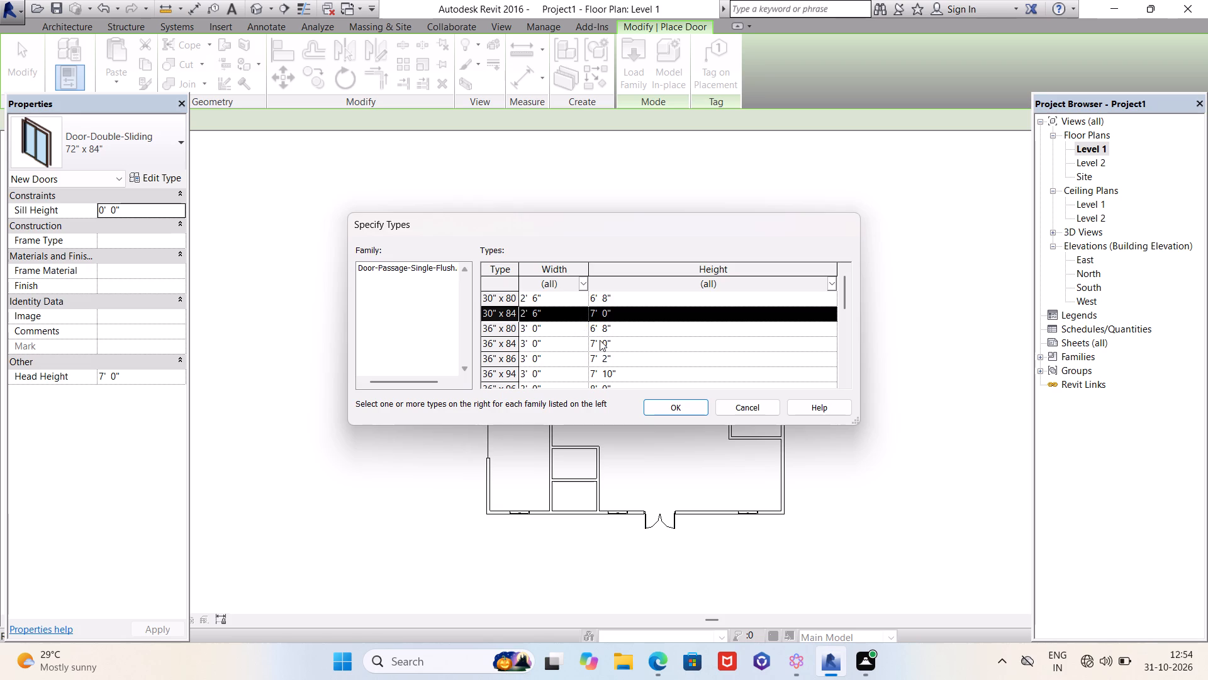
scroll(600, 343, down, 4)
scroll(570, 350, up, 5)
click(571, 293)
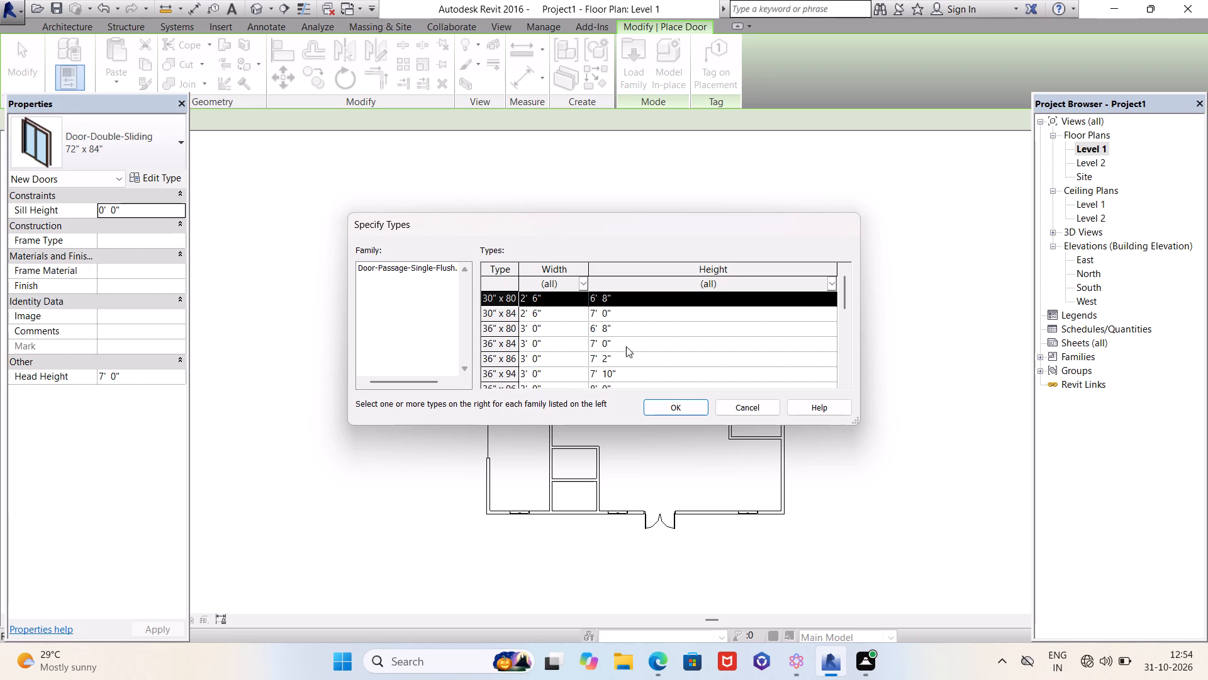
click(678, 413)
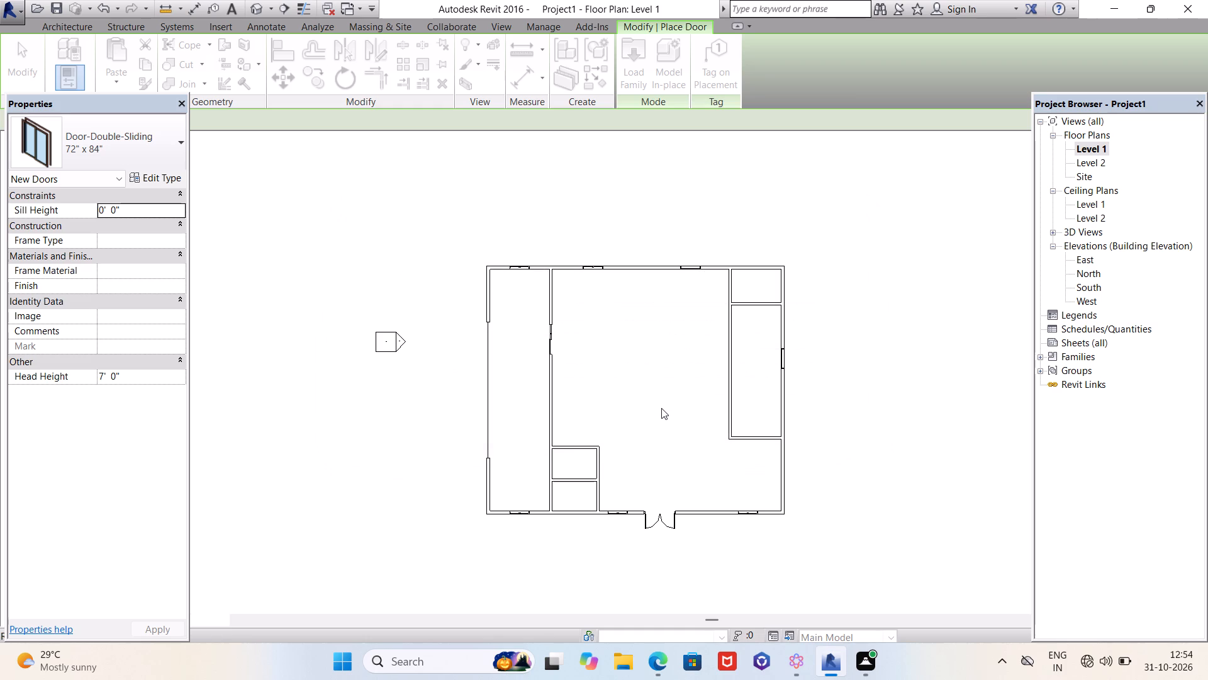
Place a 30" x 80" single flush door in the east wall of each small southwest room, about 2'-6" from its north wall, swinging inward.
scroll(593, 476, up, 4)
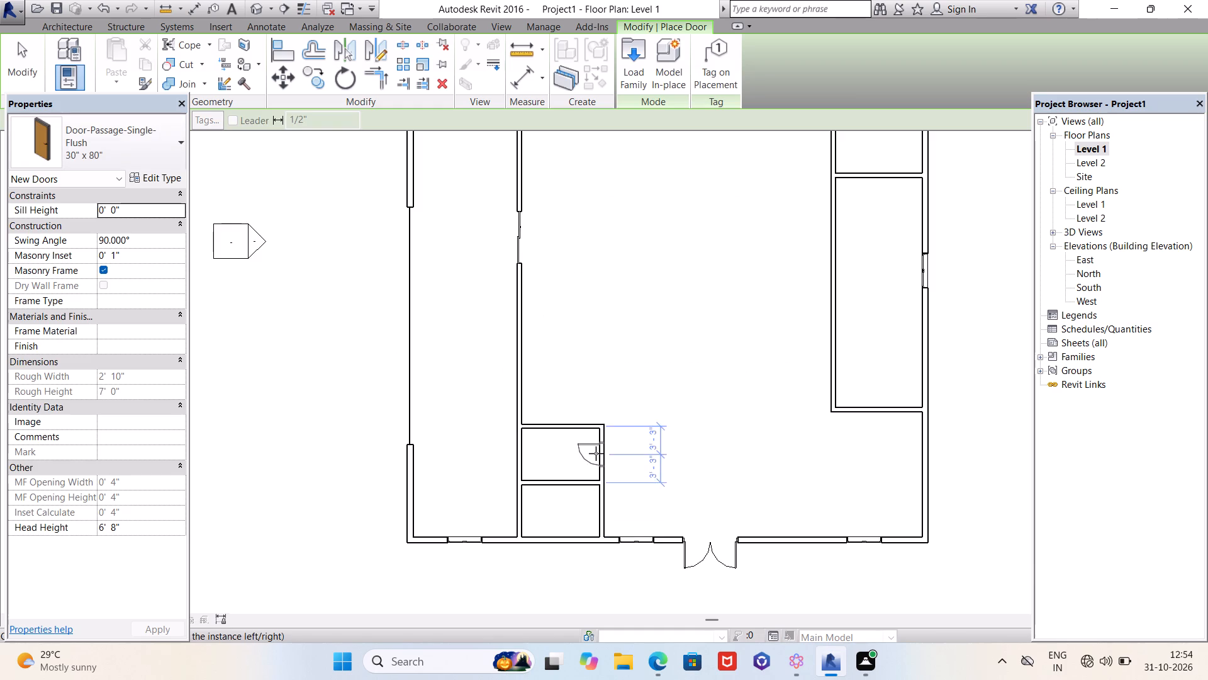
scroll(596, 453, up, 3)
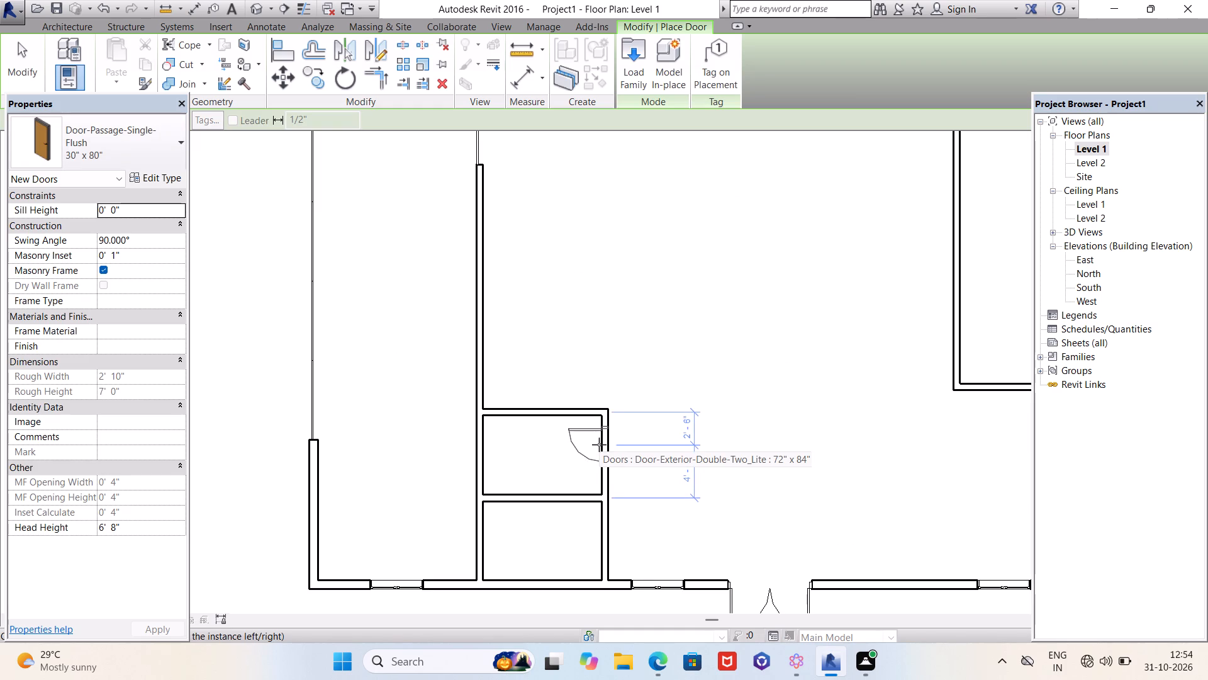
click(599, 445)
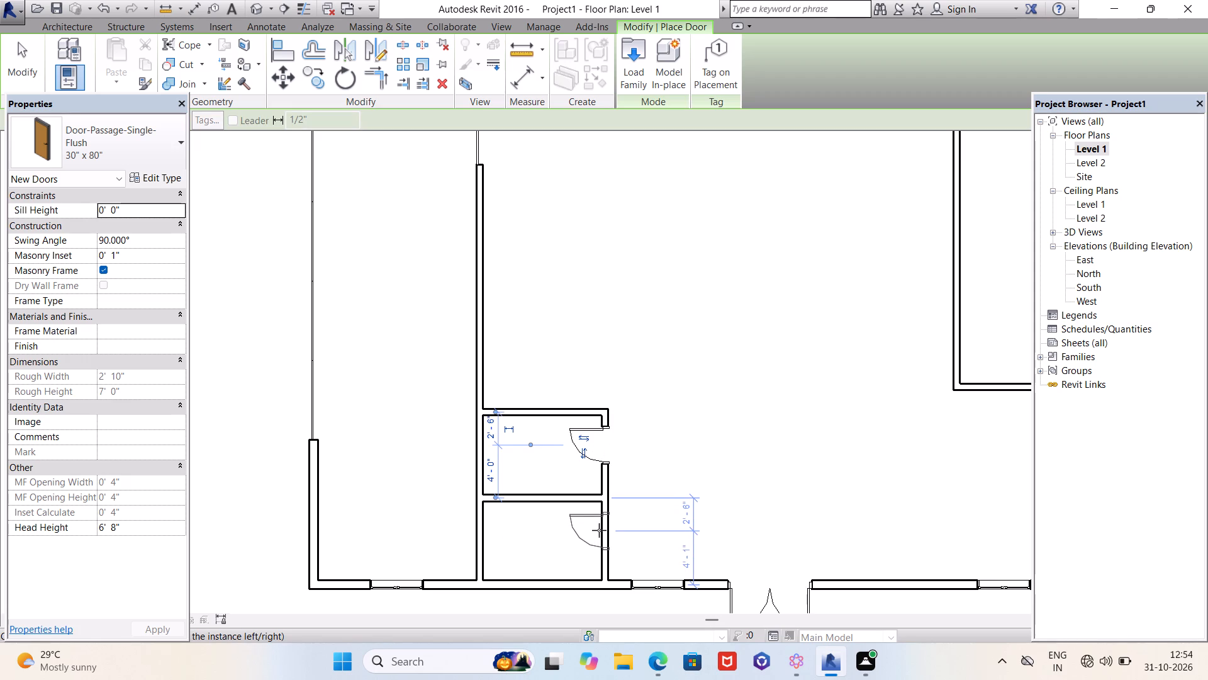
click(600, 529)
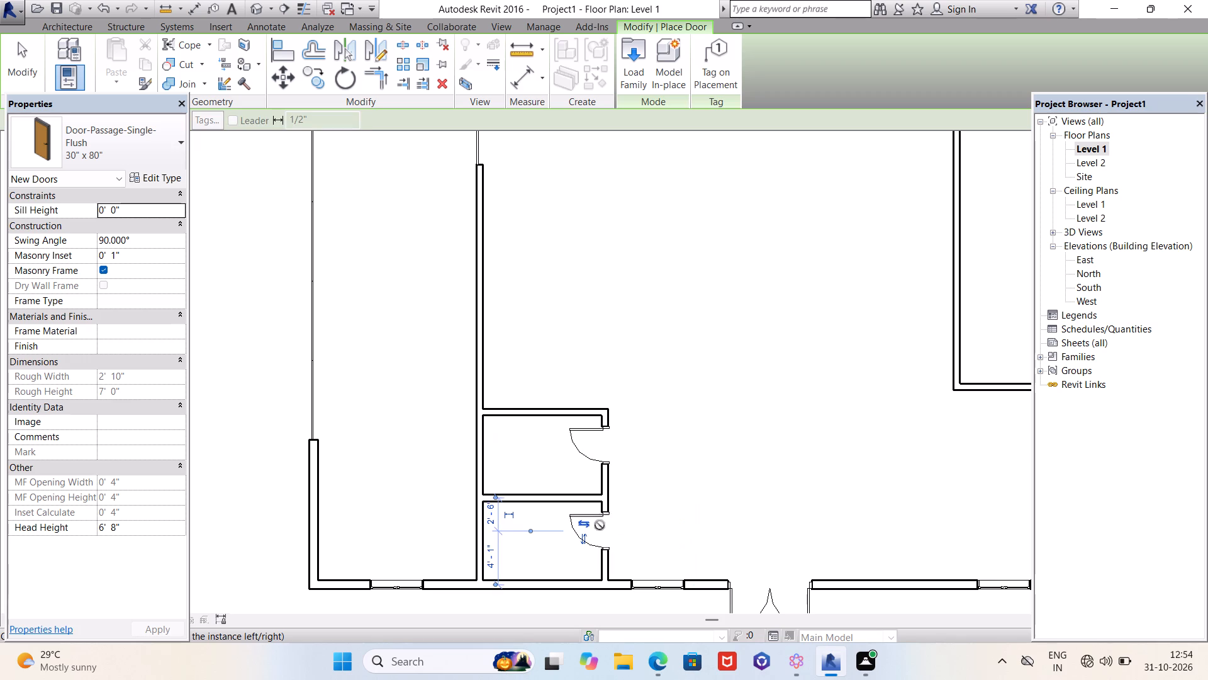
scroll(625, 498, down, 3)
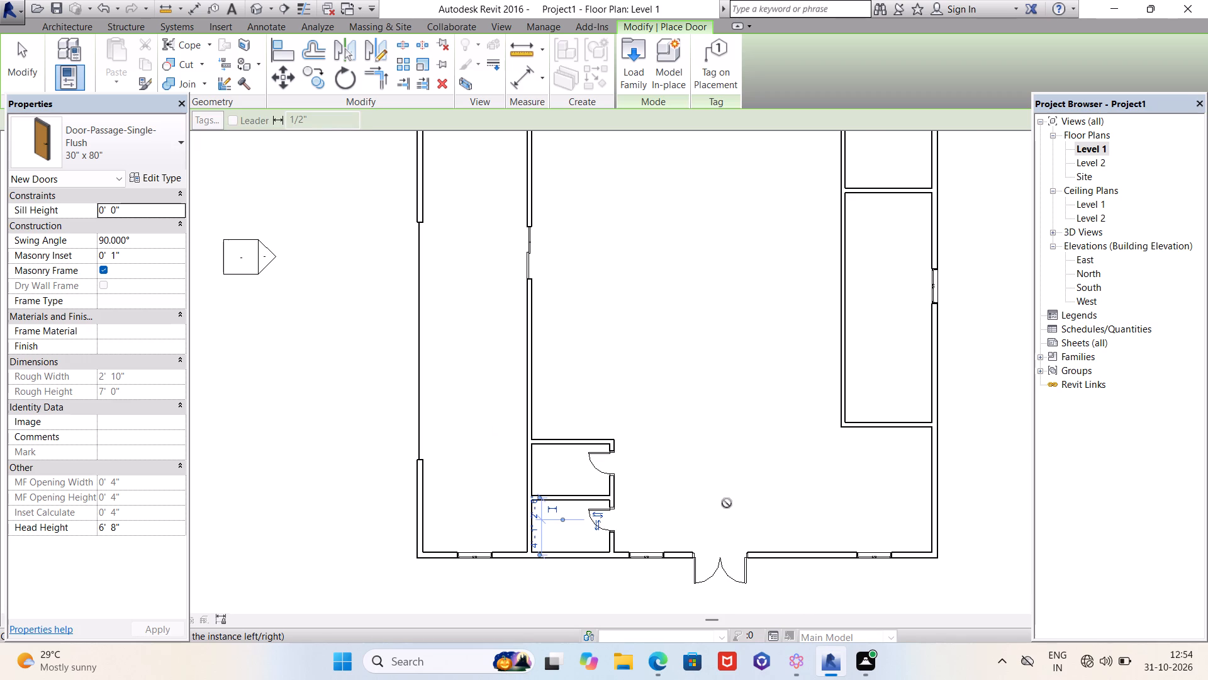
scroll(727, 503, down, 1)
key(Escape)
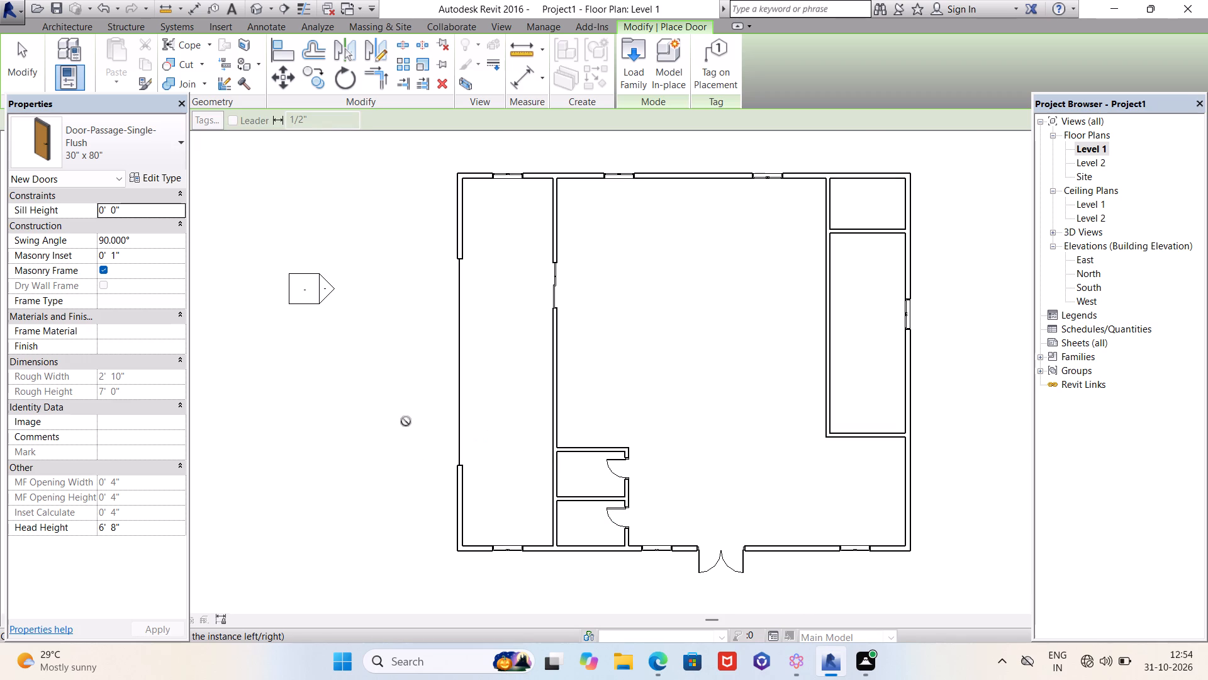
scroll(395, 421, down, 4)
middle_drag(623, 426, 625, 428)
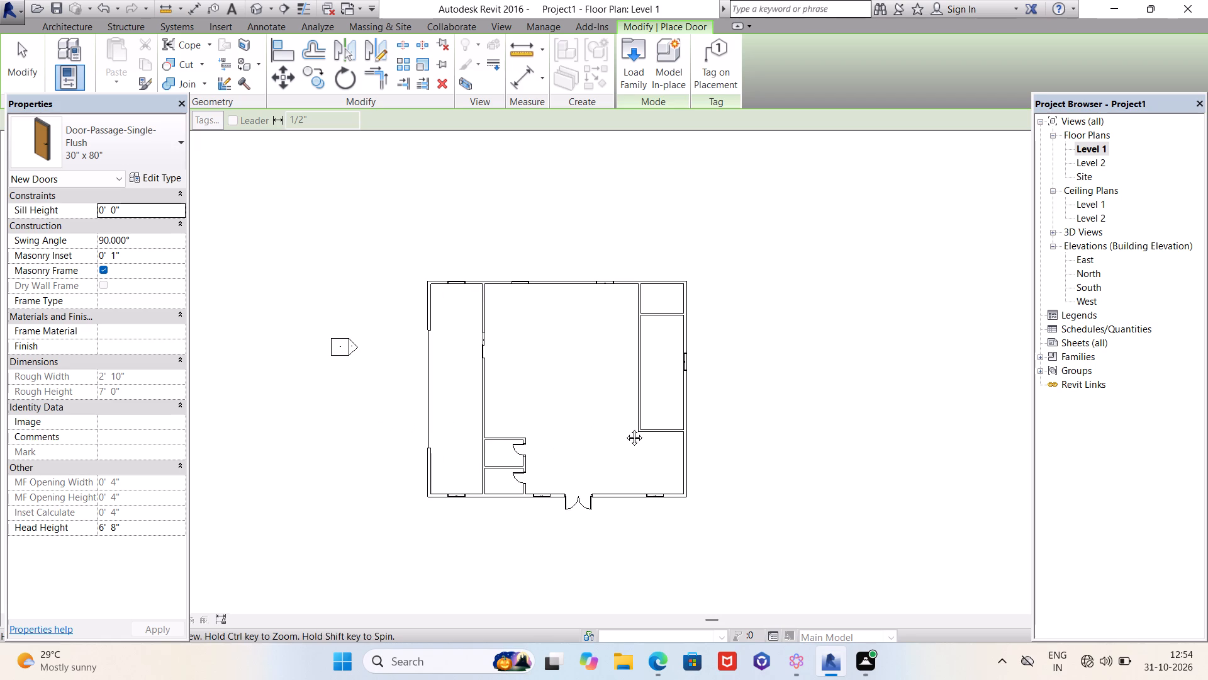
middle_drag(625, 428, 593, 425)
scroll(608, 401, up, 3)
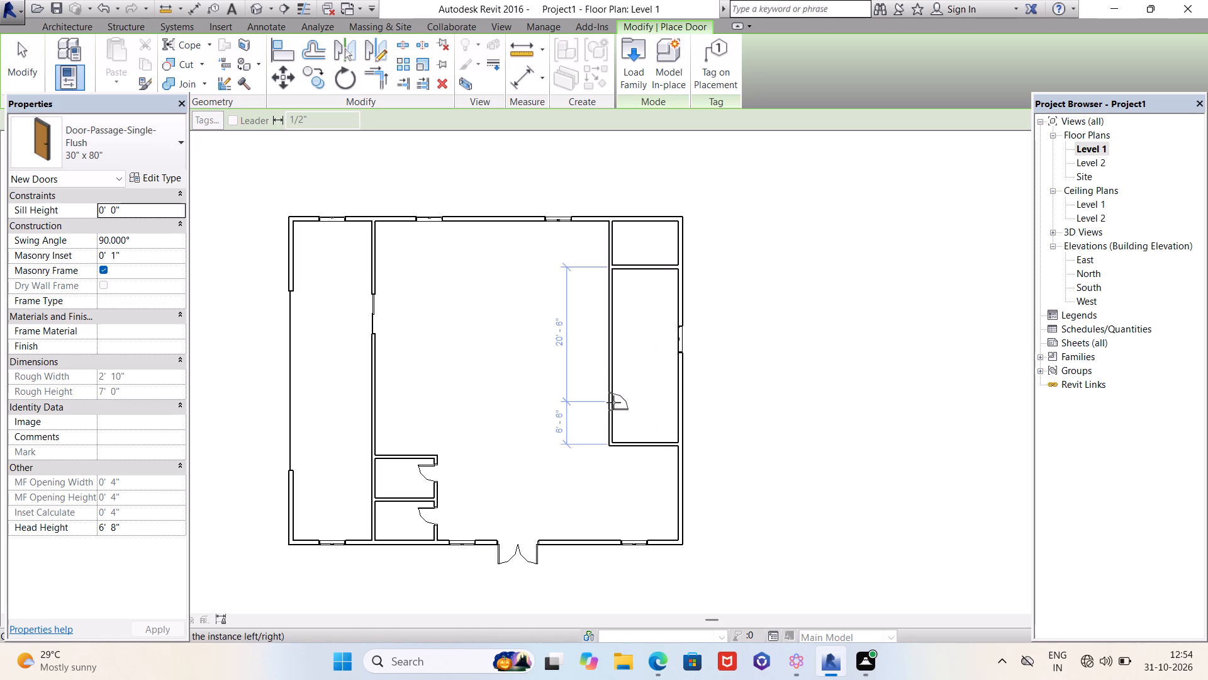
key(Escape)
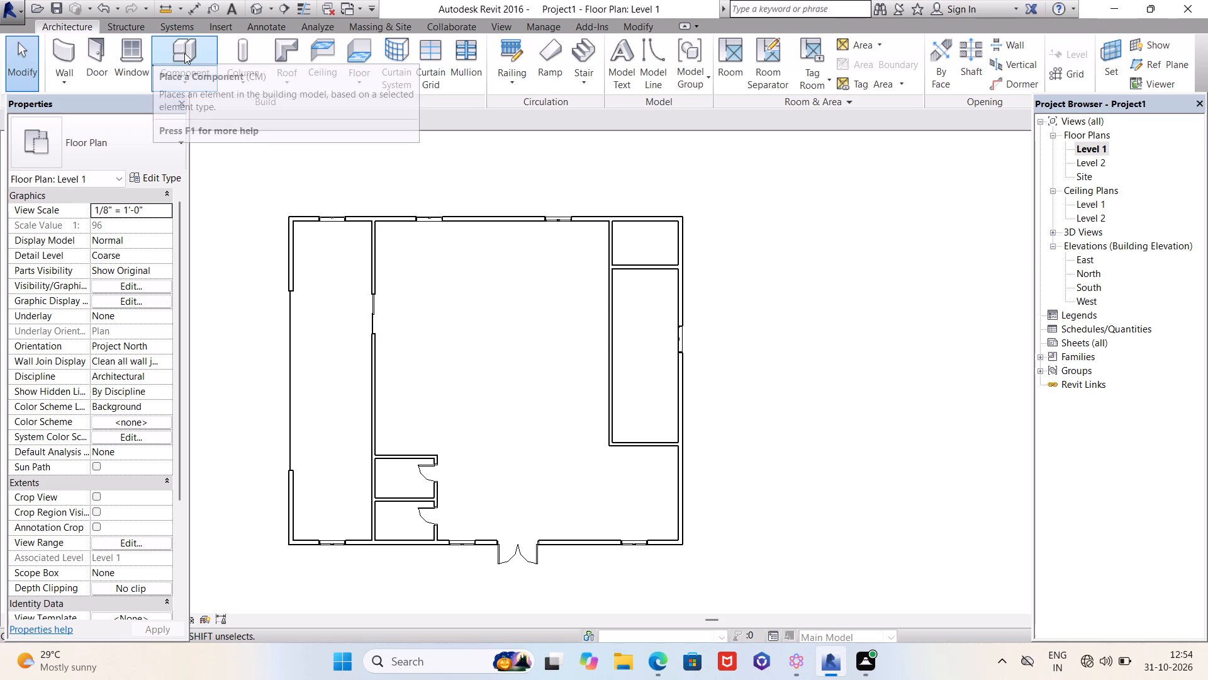
Open the Door-Passage-Single-Two_Lite_Narrow family from the library's Doors > Commercial folder for loading.
click(110, 56)
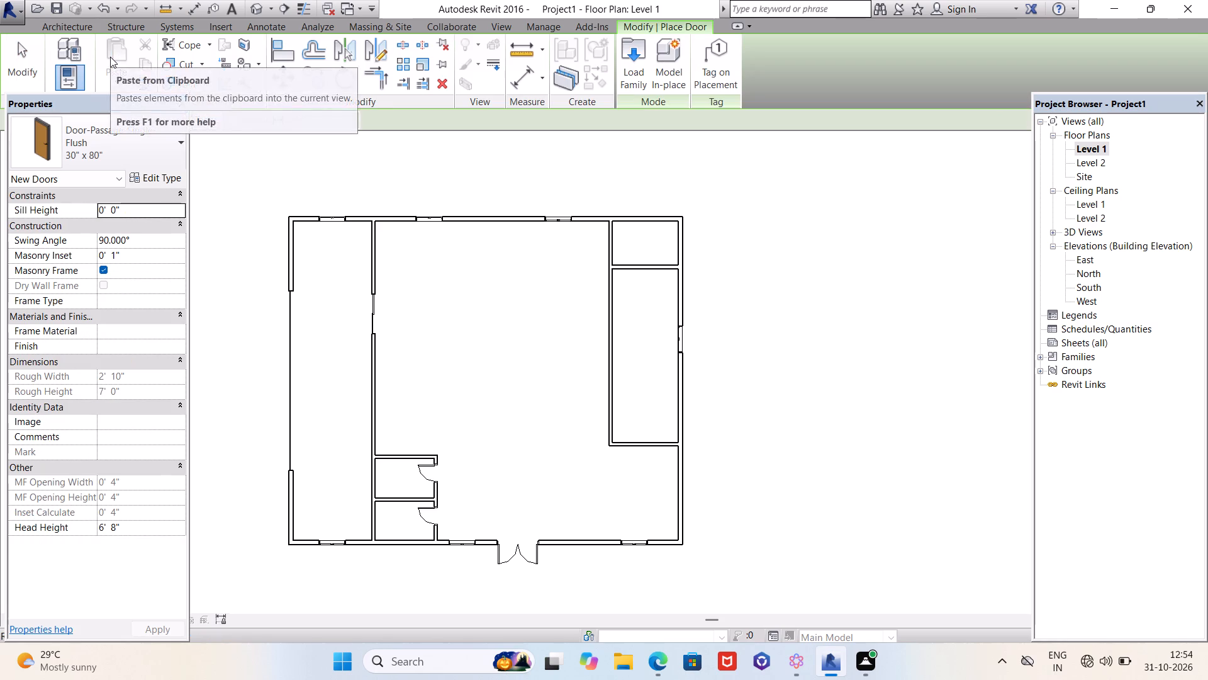
click(637, 62)
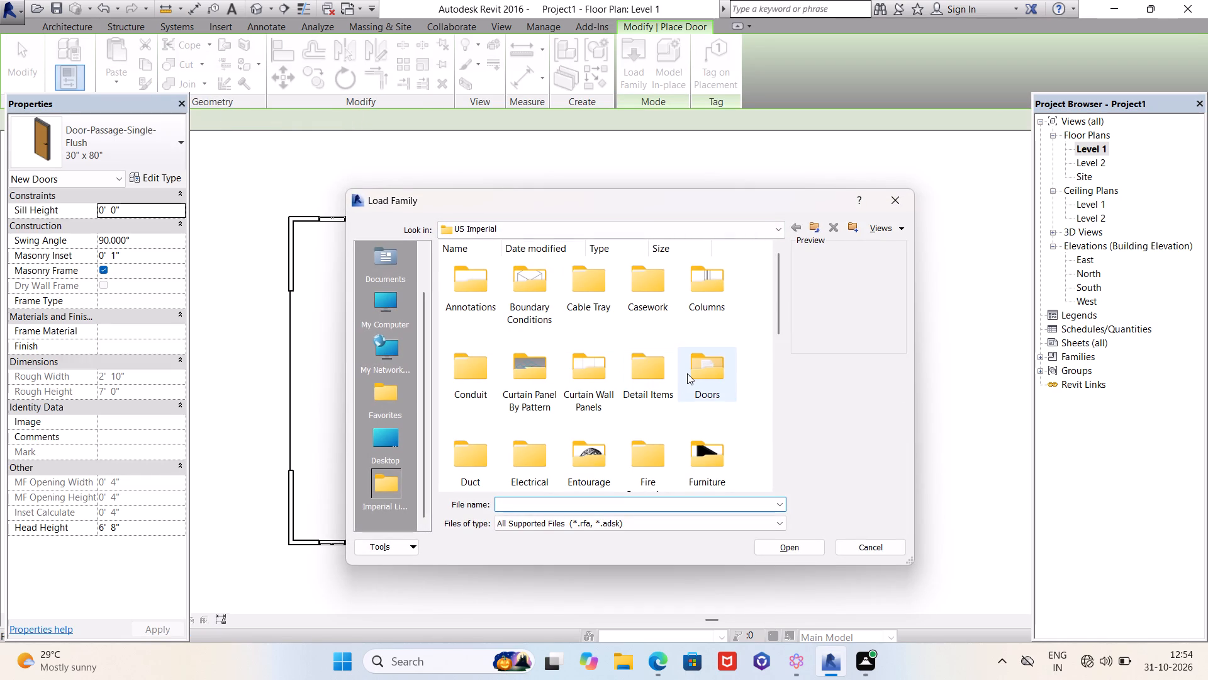
double_click(687, 373)
double_click(479, 290)
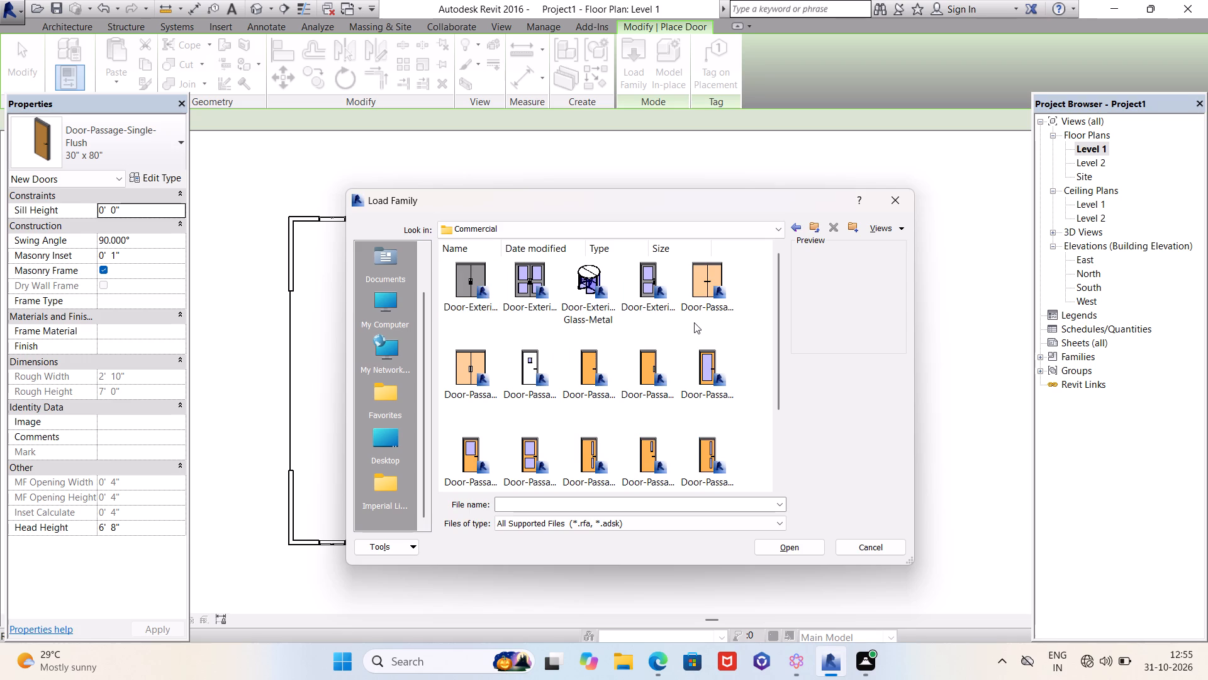
click(703, 382)
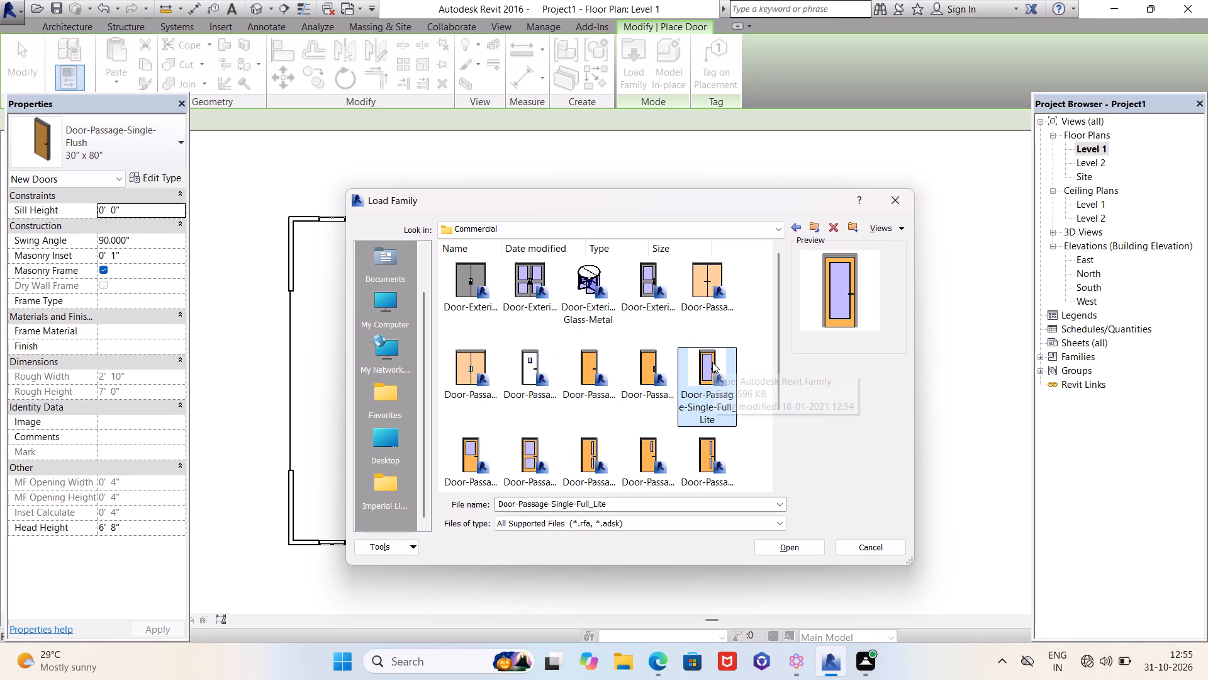
scroll(651, 362, down, 2)
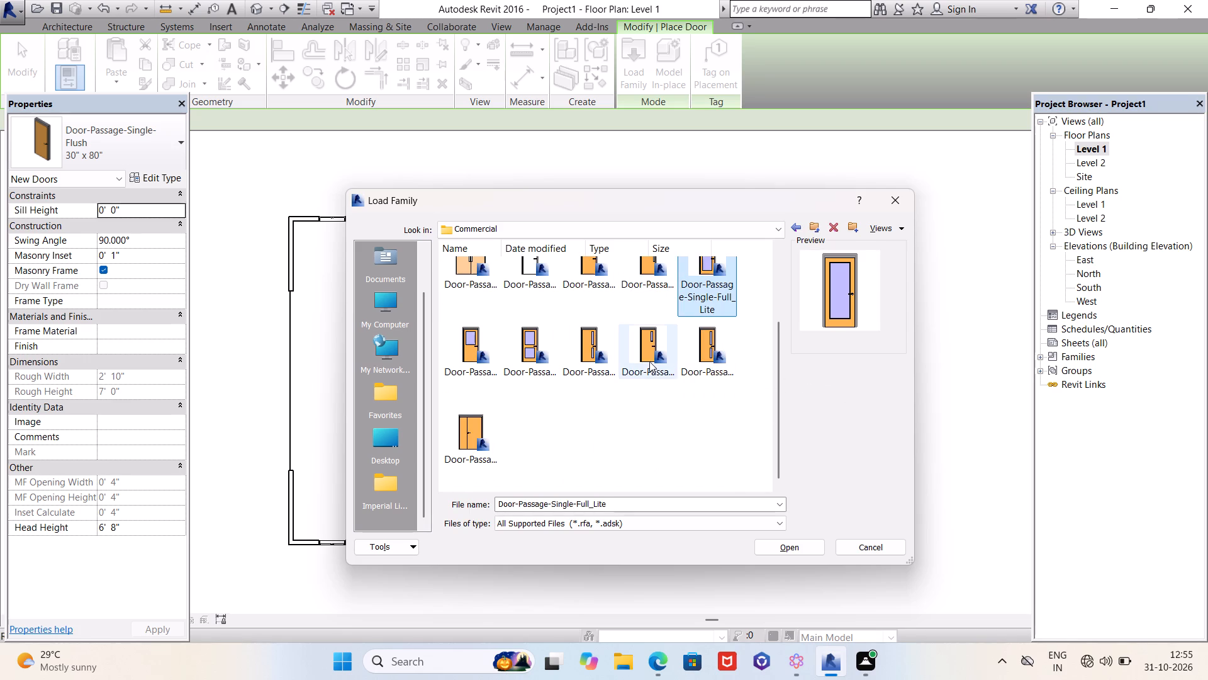
click(465, 424)
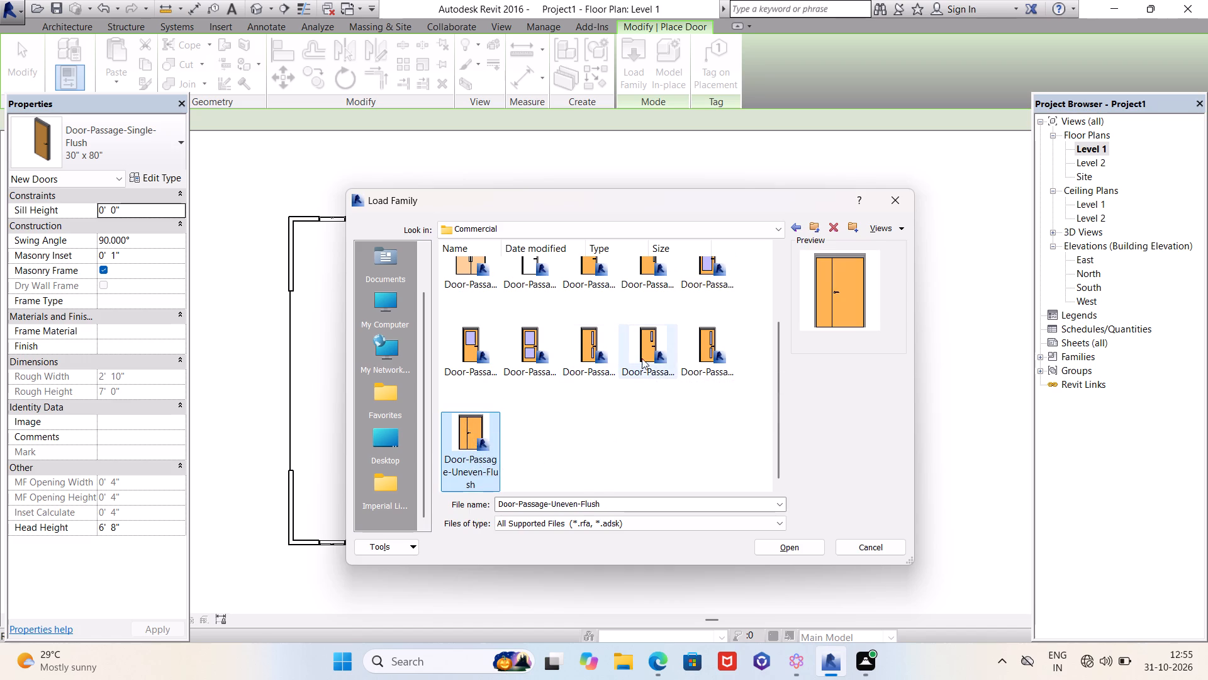
scroll(686, 358, up, 1)
scroll(717, 432, down, 1)
click(708, 343)
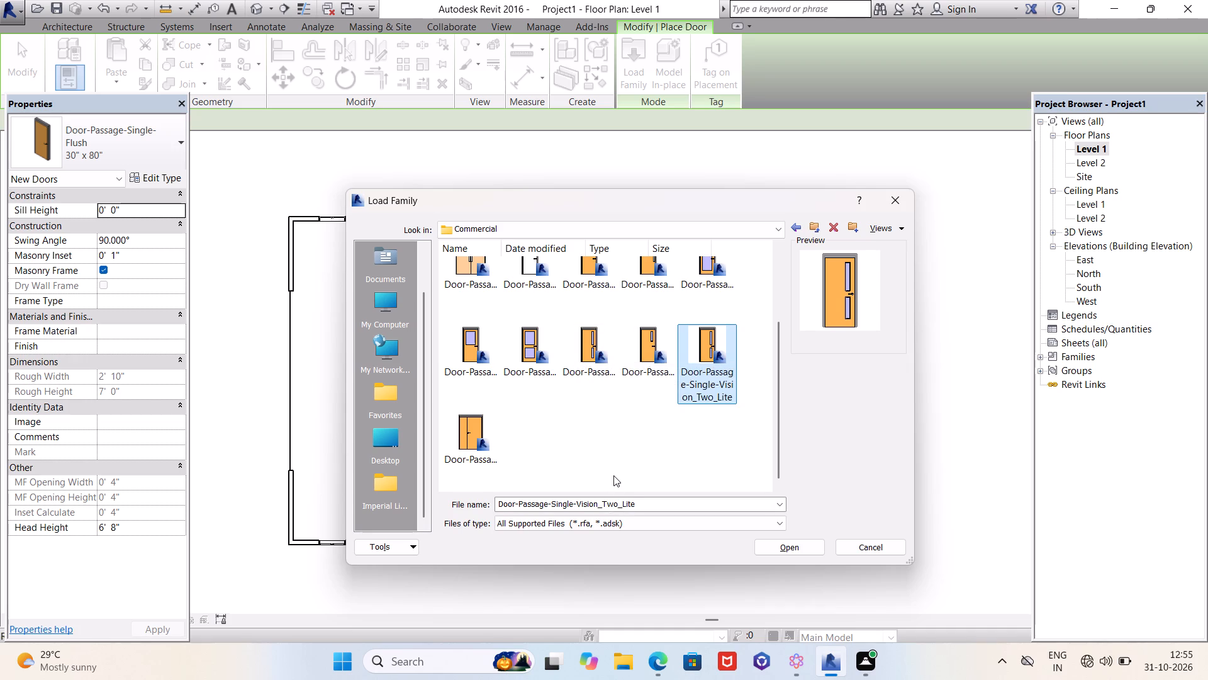
click(578, 340)
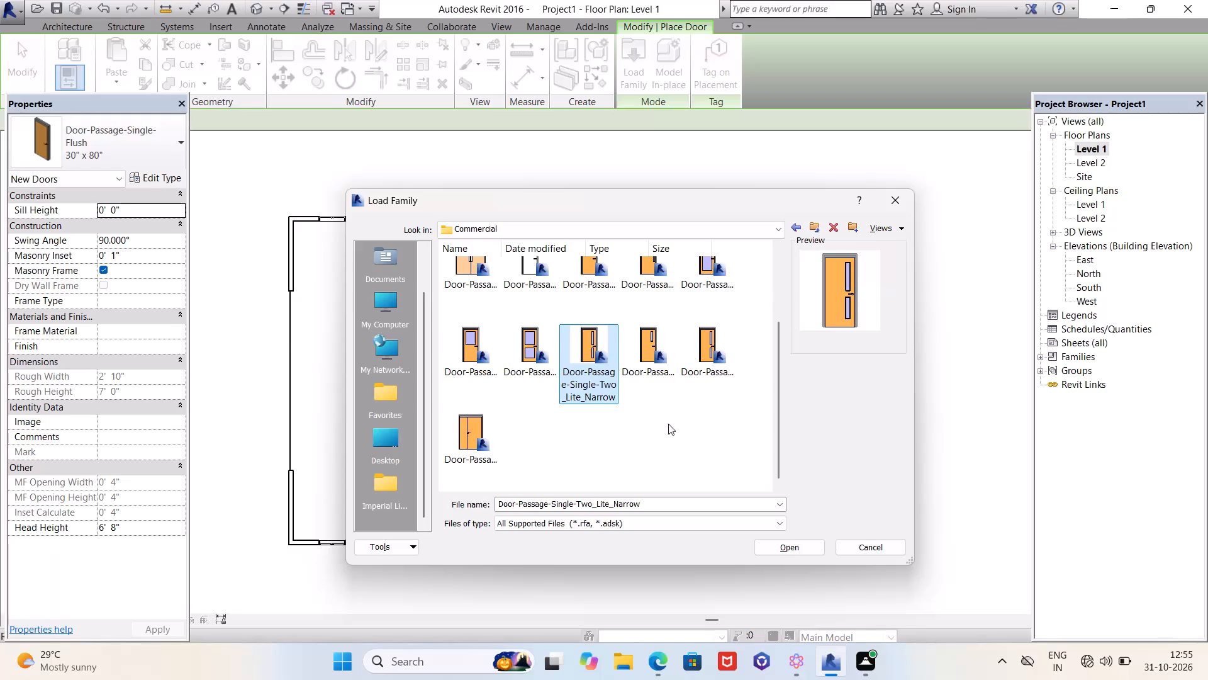
click(709, 364)
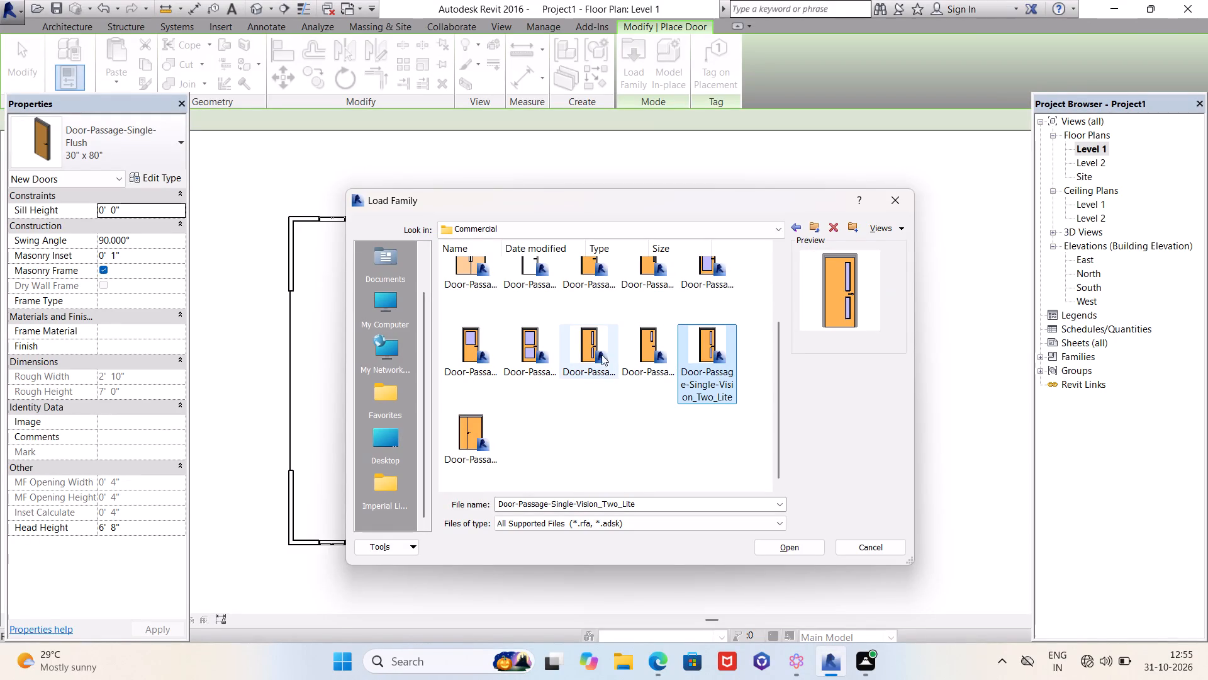
click(591, 353)
click(710, 353)
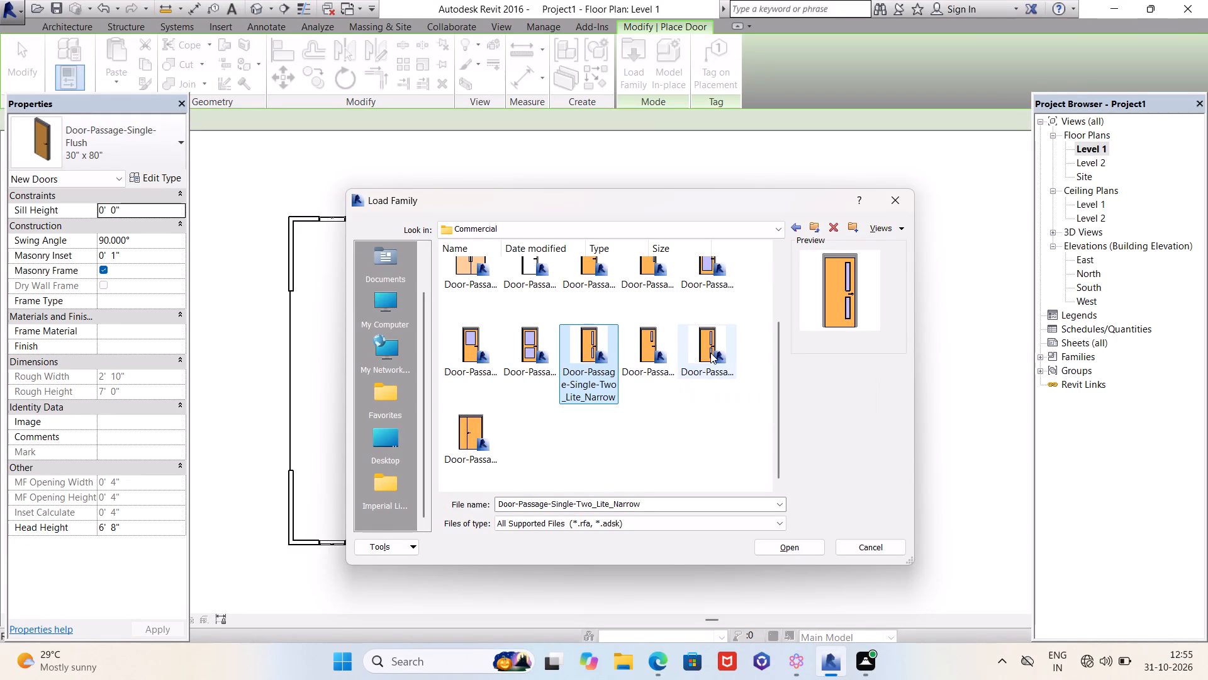
click(589, 355)
click(789, 550)
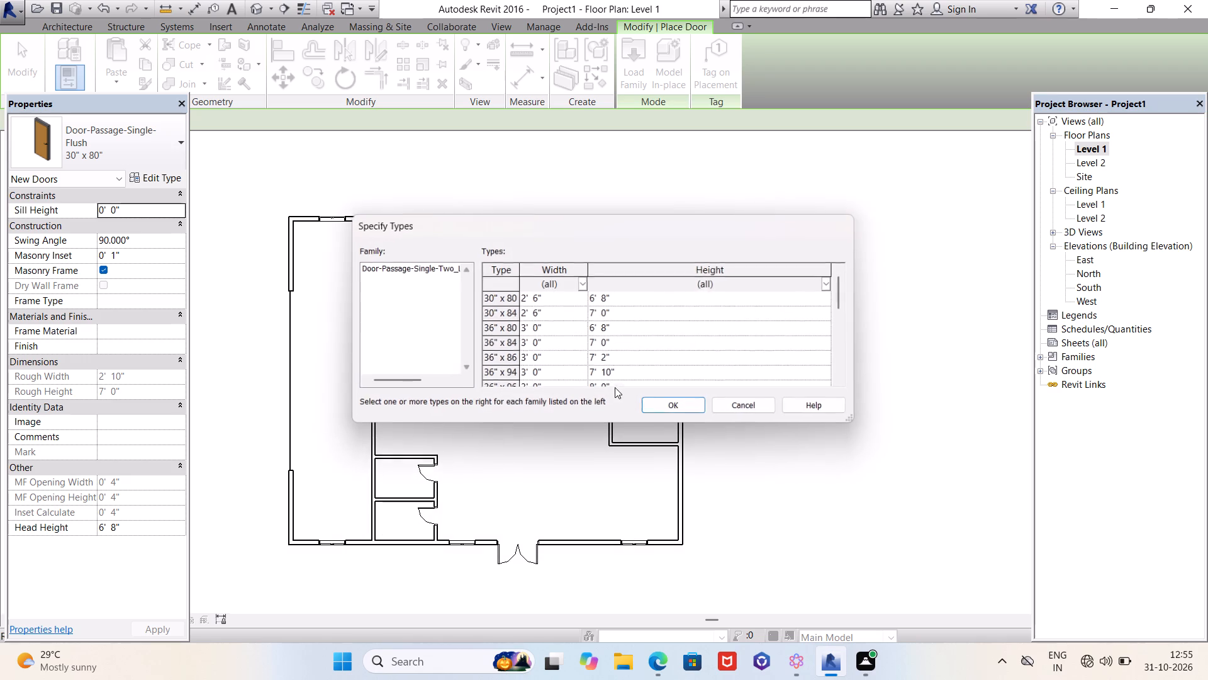
Load the 36" x 84" type of the Door-Passage-Single-Two_Lite_Narrow family.
click(573, 339)
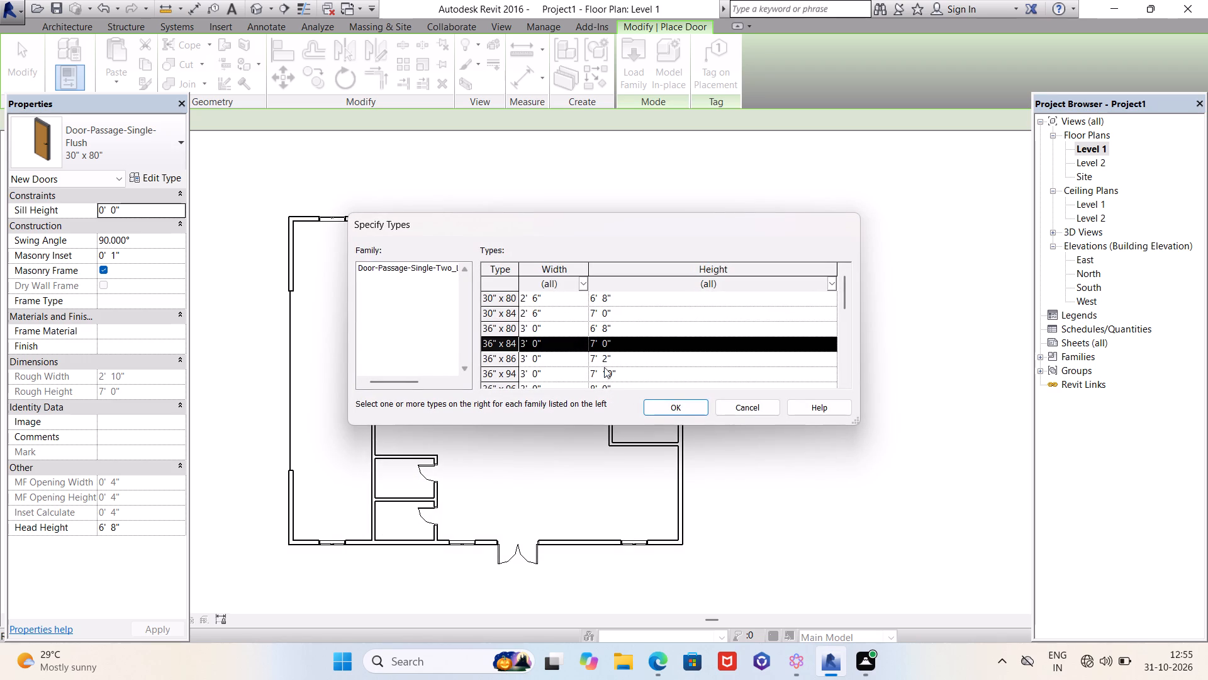
click(669, 404)
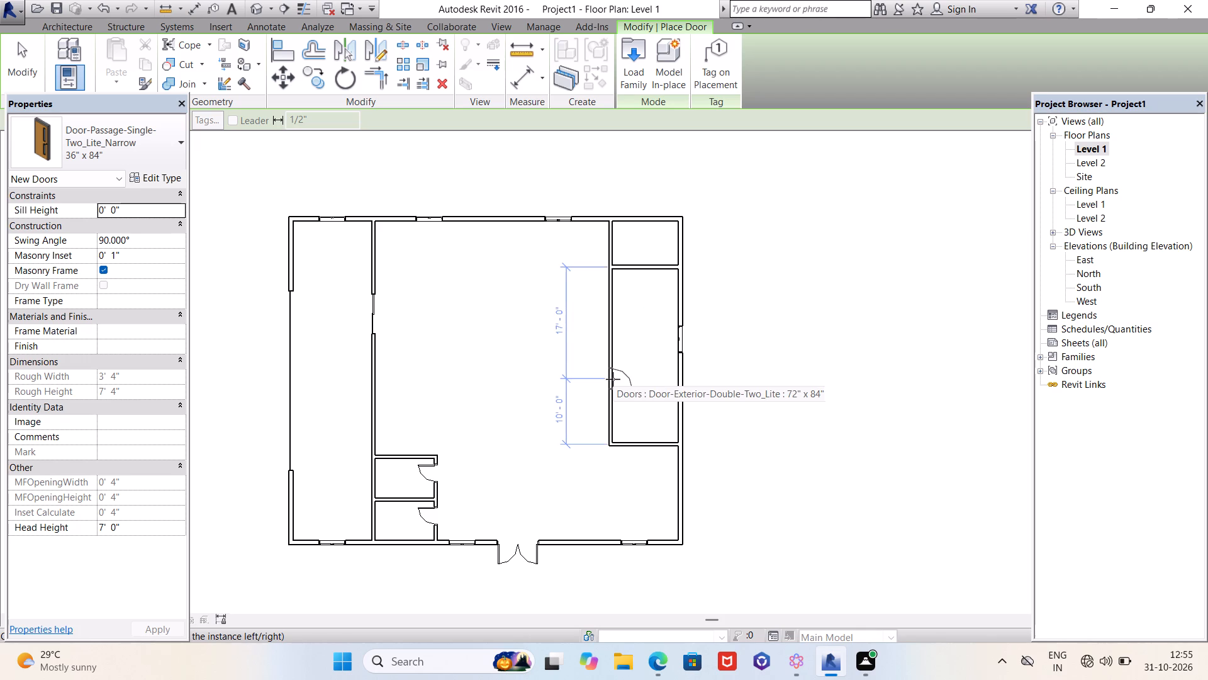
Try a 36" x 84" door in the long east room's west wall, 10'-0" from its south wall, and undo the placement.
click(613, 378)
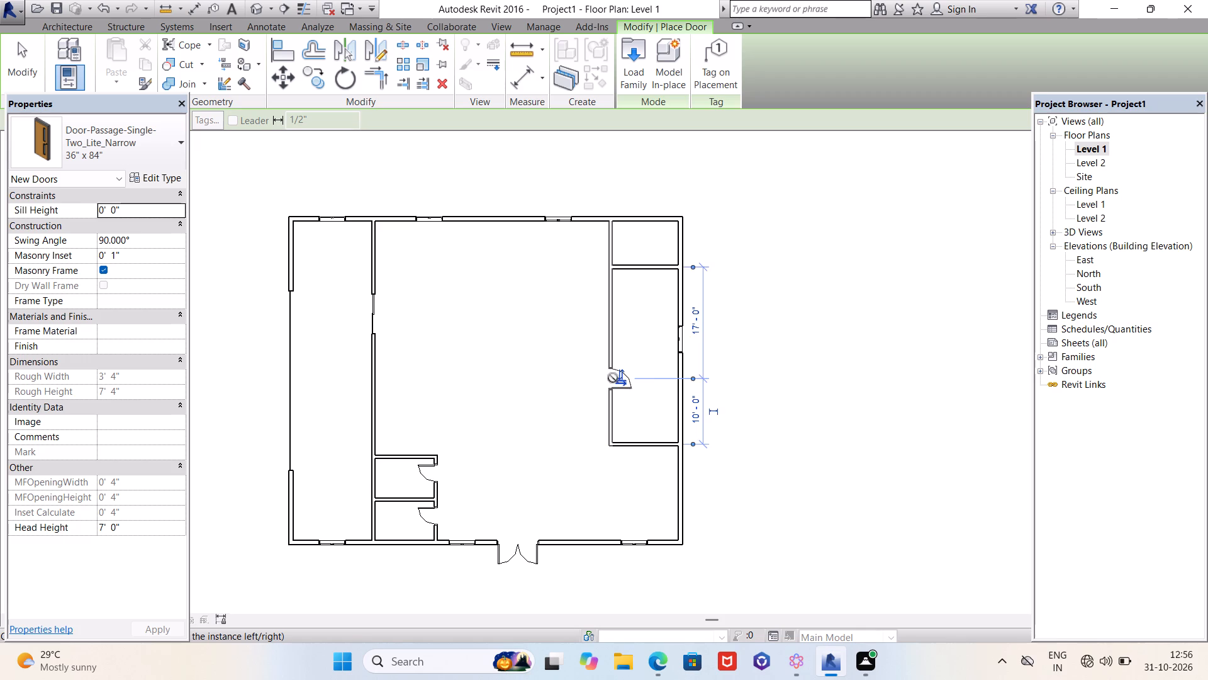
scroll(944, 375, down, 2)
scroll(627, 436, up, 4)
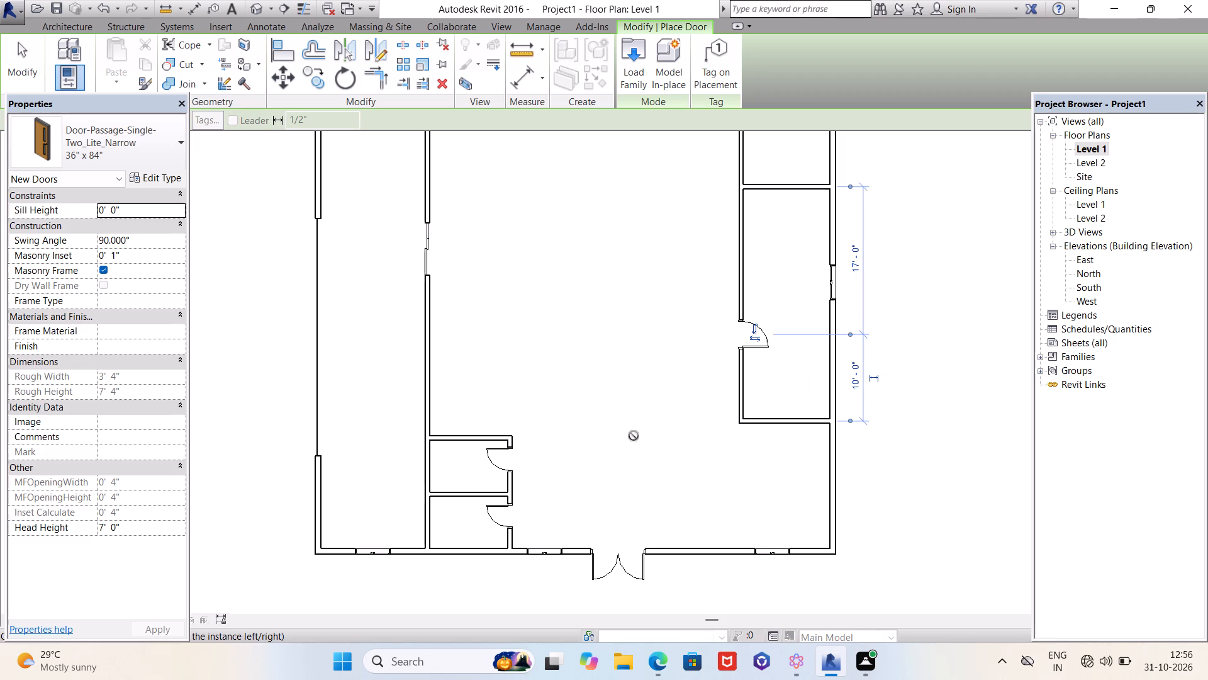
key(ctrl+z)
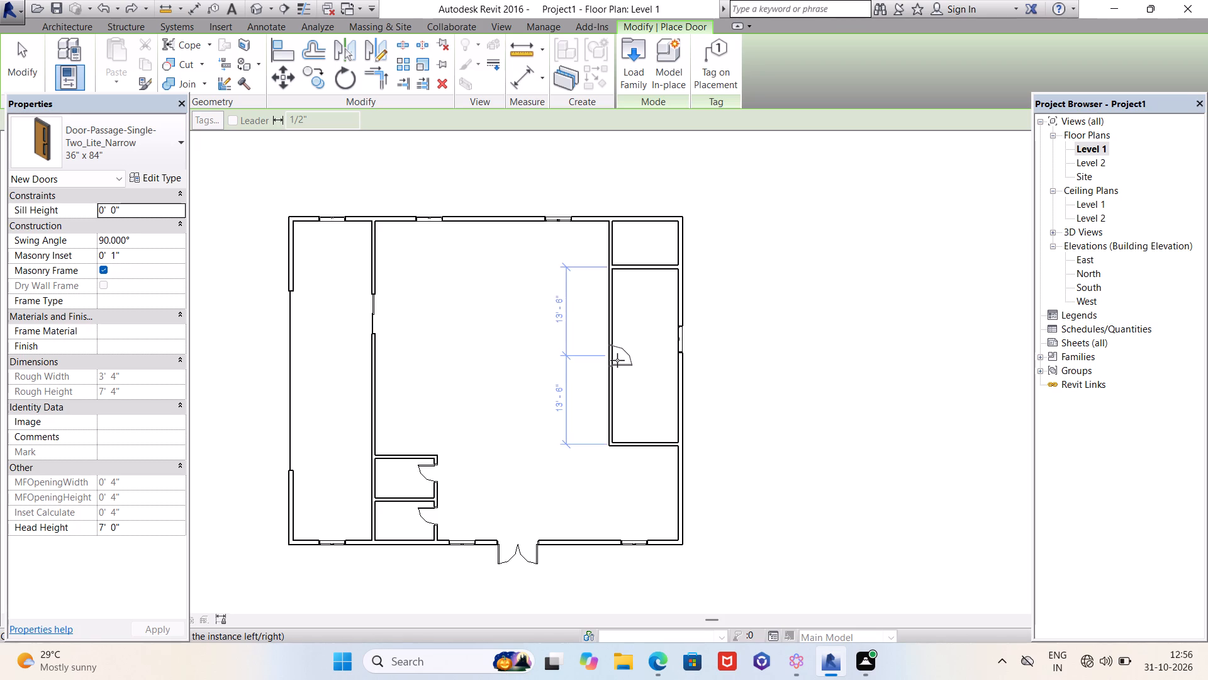
Place the 36" x 84" two-lite door midway along the long east room's west wall, 13'-6" from each end, swinging inward.
click(617, 360)
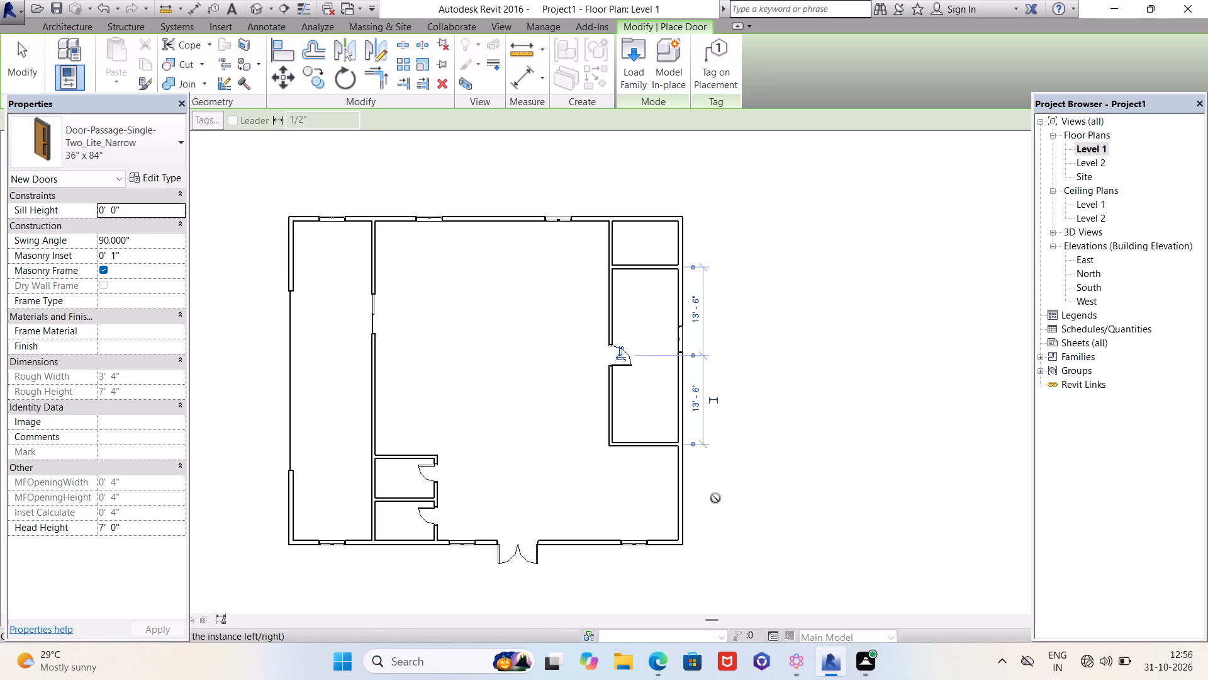
key(Escape)
scroll(818, 478, down, 2)
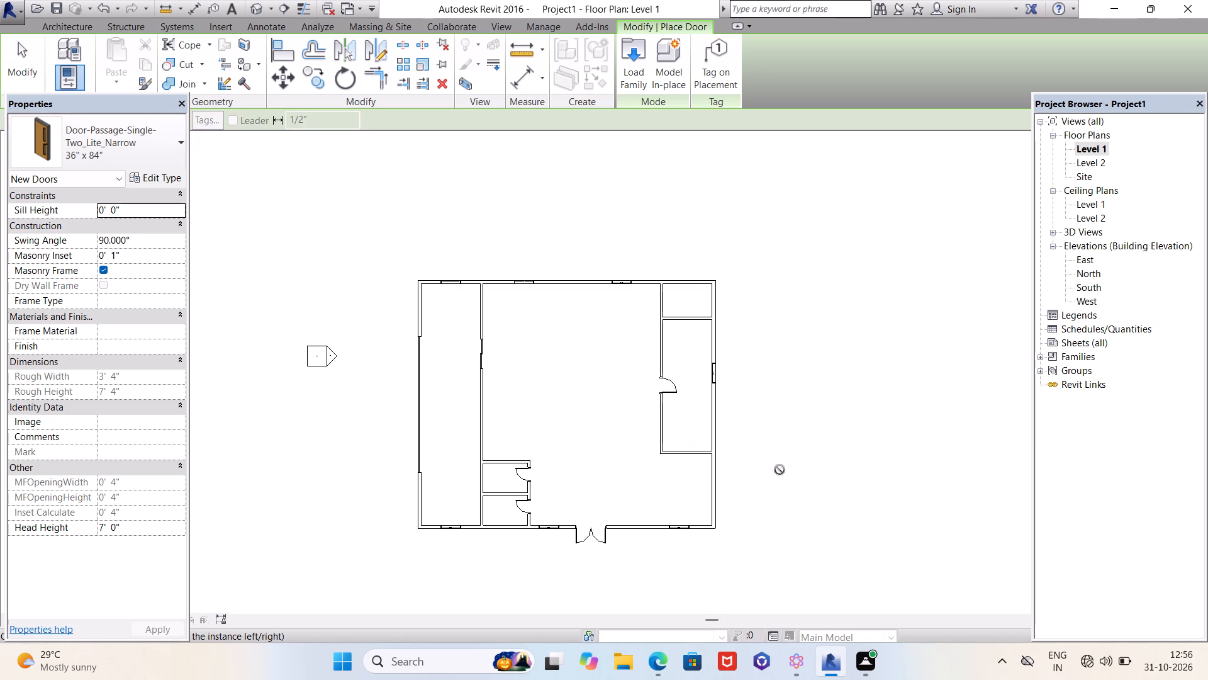
scroll(604, 472, up, 3)
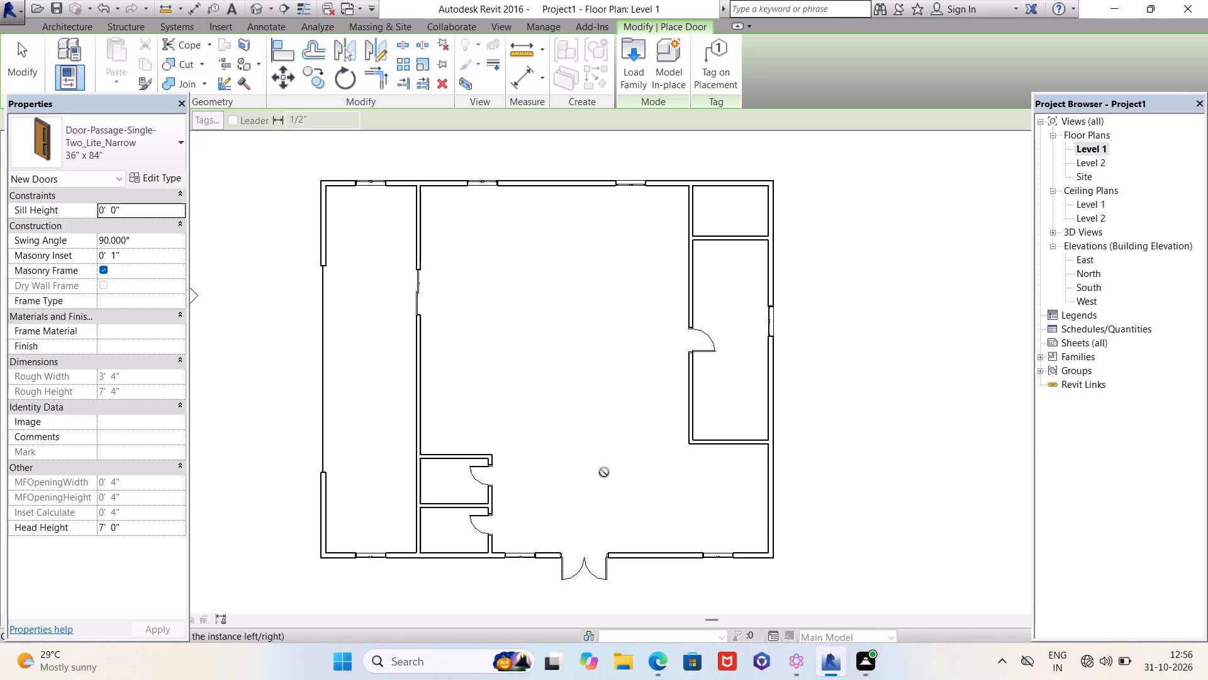
scroll(566, 473, down, 3)
middle_drag(565, 475, 590, 462)
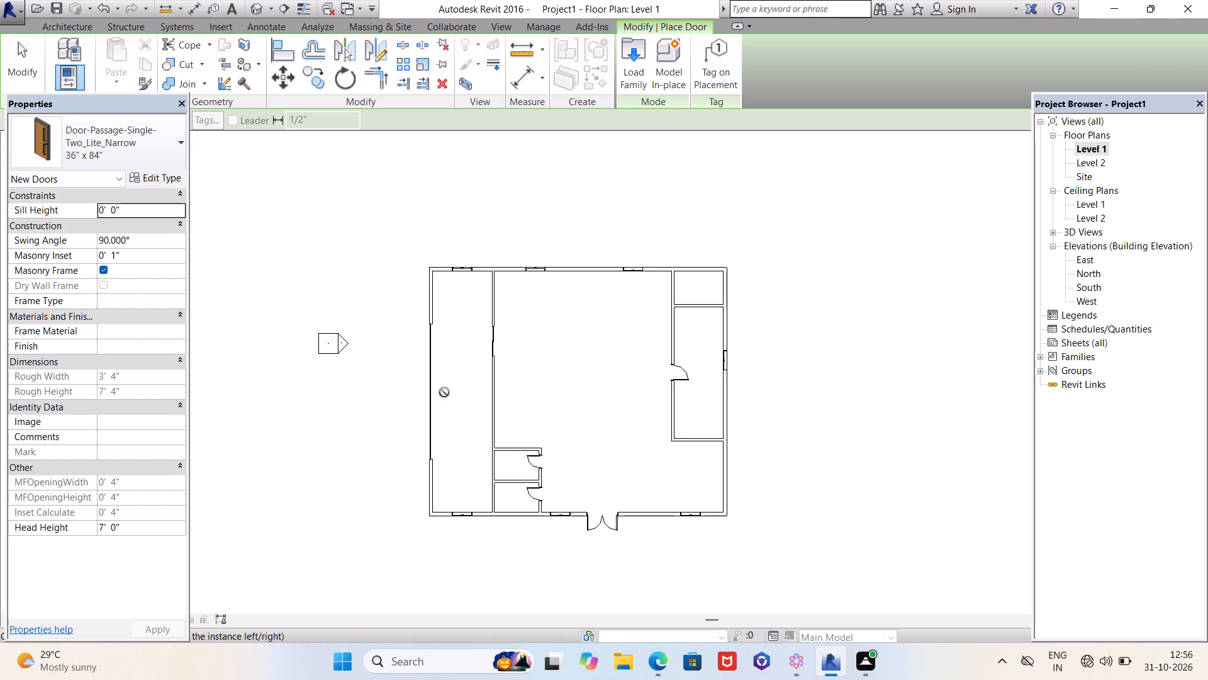
key(Escape)
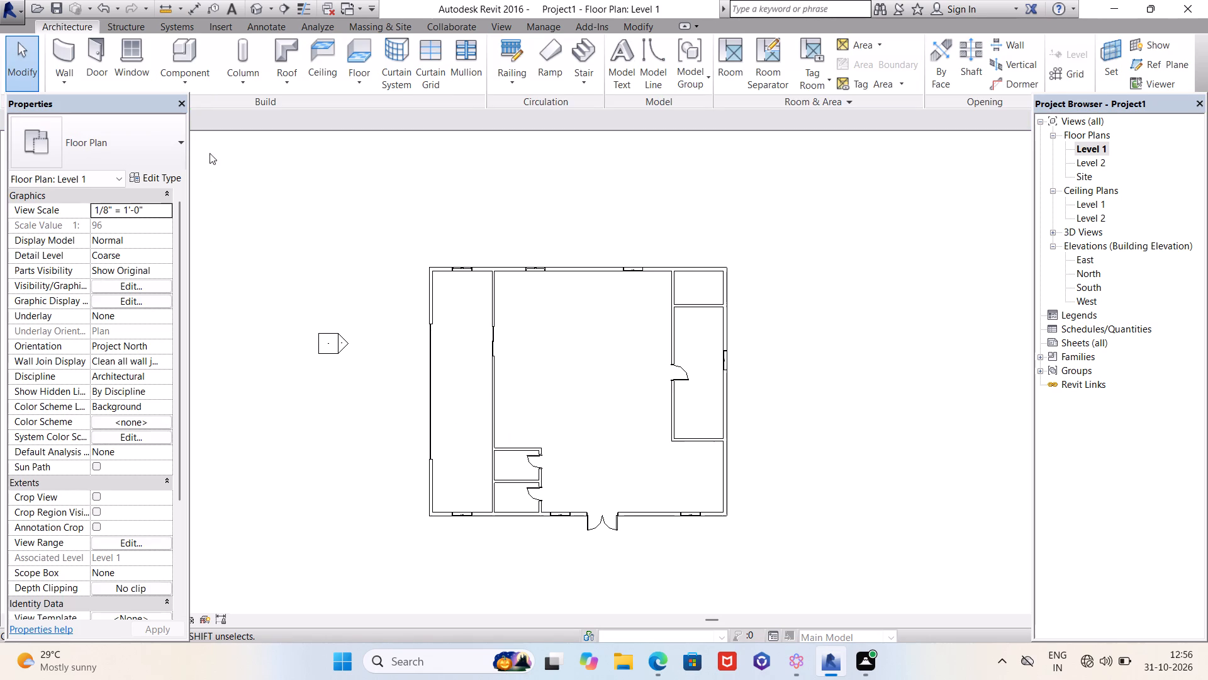
Start loading a component family and examine the Closet Shelf and Pole family in the library's Casework > Shelving folder.
click(196, 52)
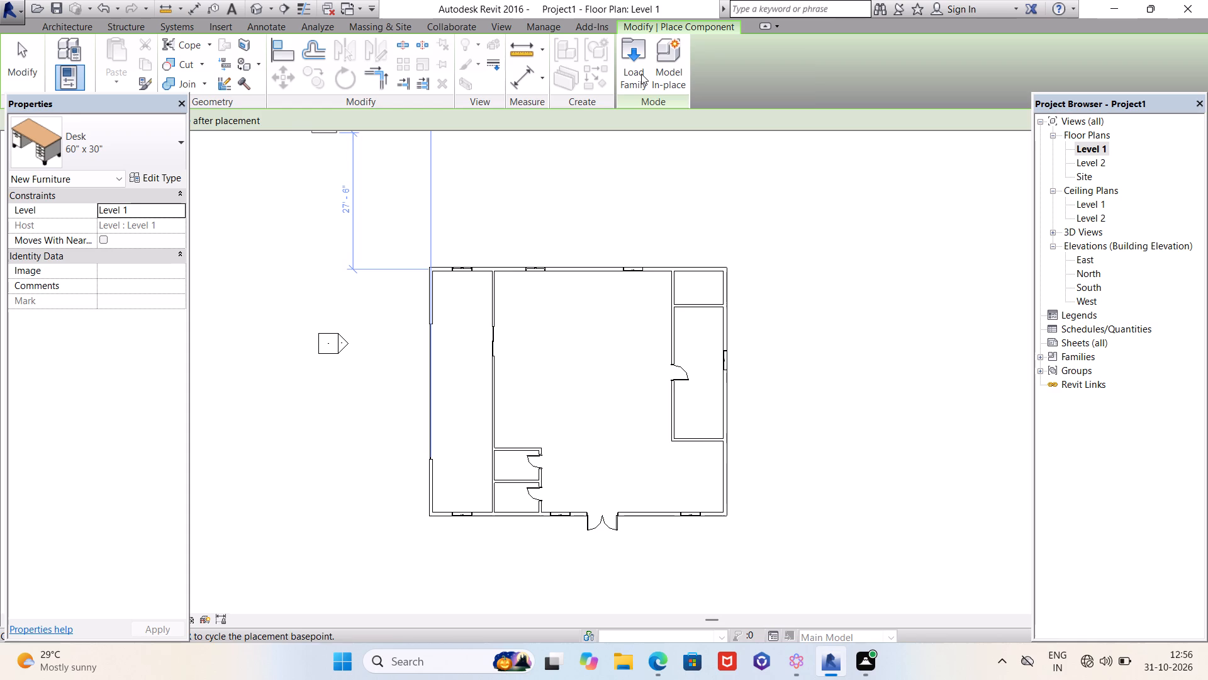
click(632, 51)
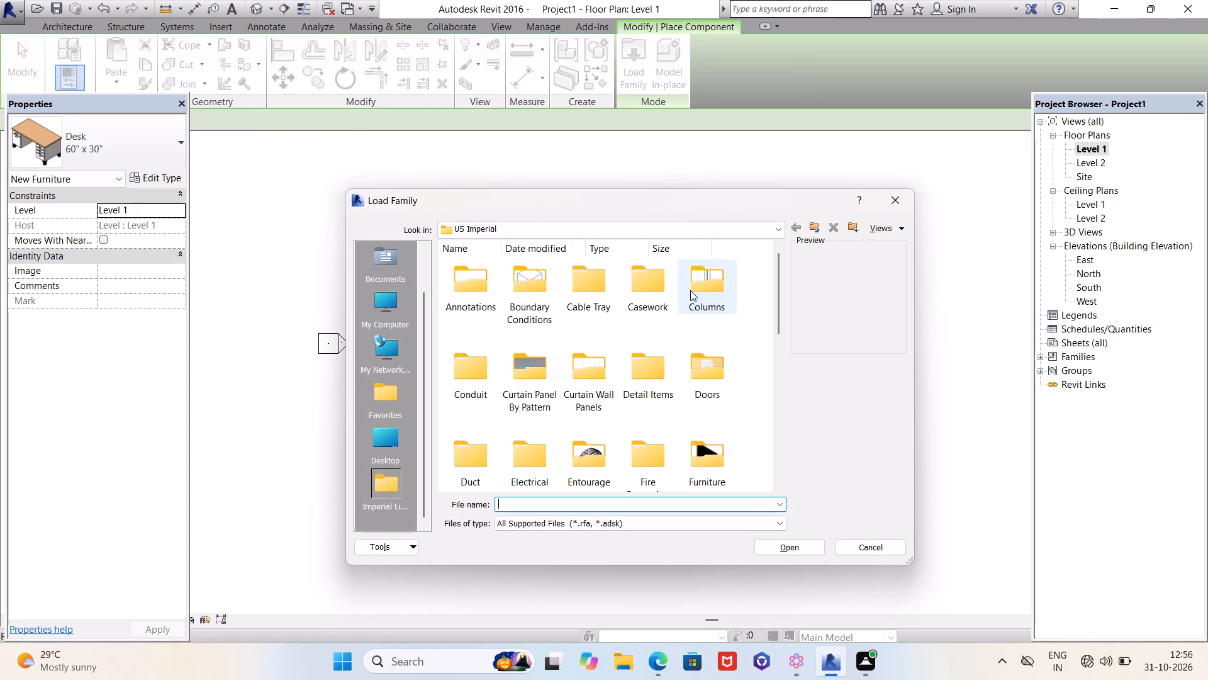
double_click(633, 291)
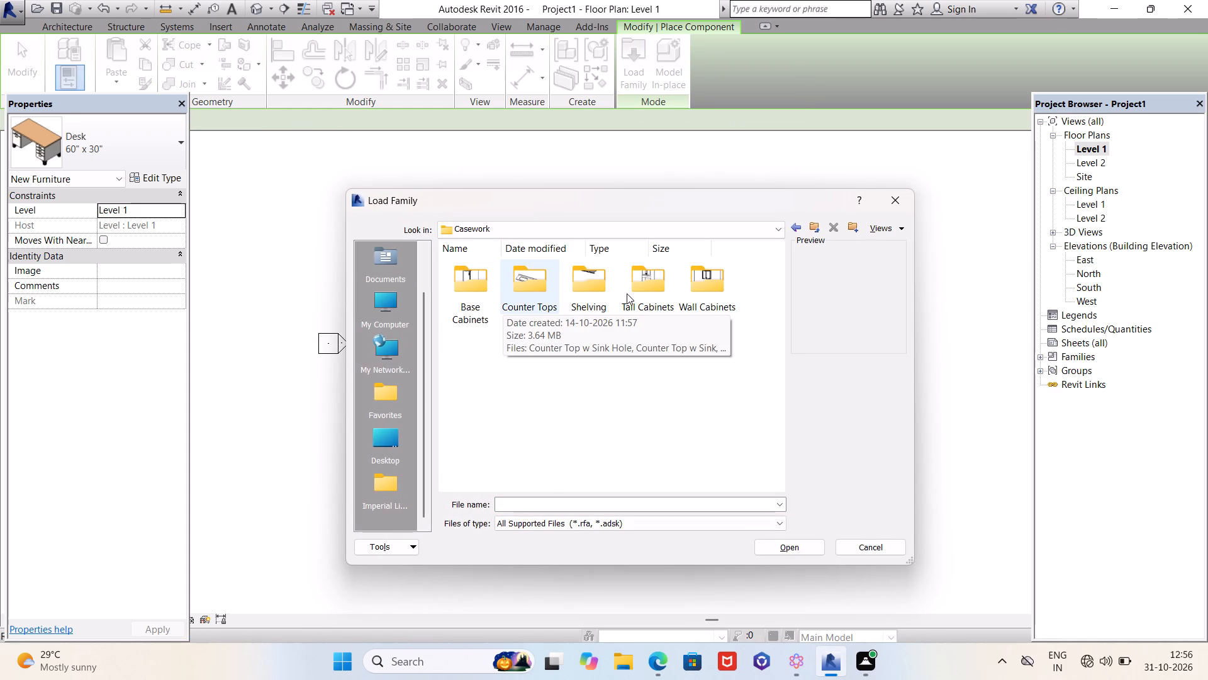
click(582, 289)
click(582, 289)
double_click(582, 289)
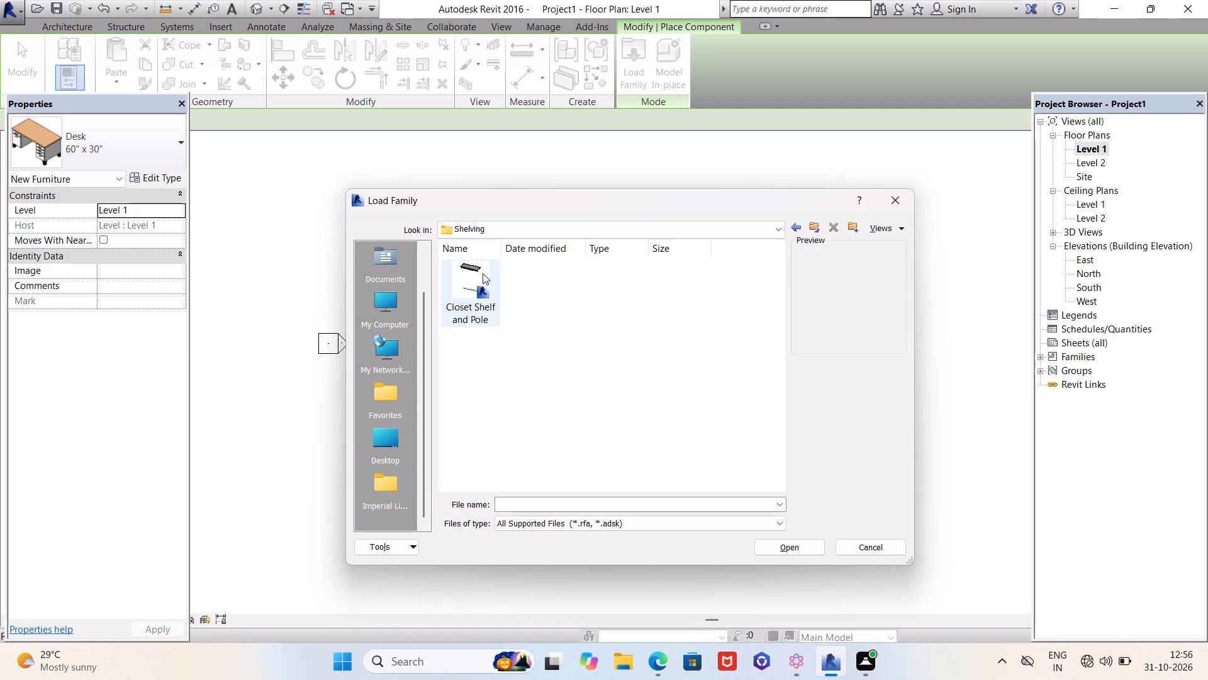
click(473, 273)
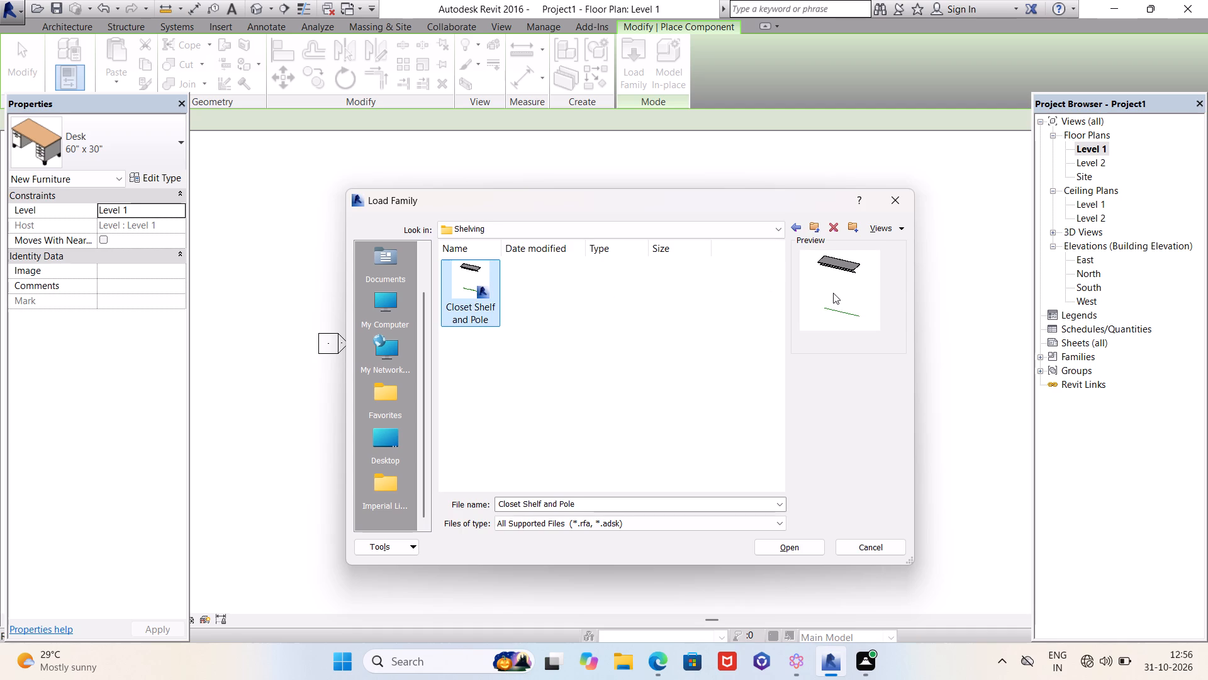
click(833, 293)
click(797, 231)
double_click(641, 298)
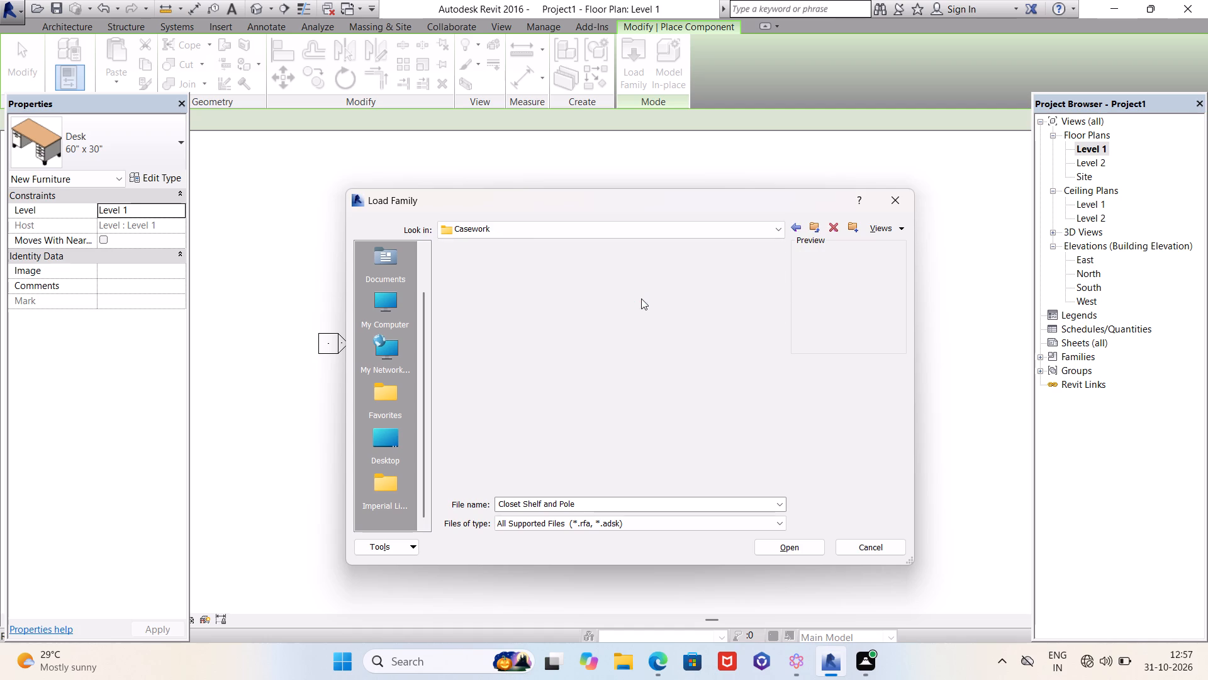
click(797, 225)
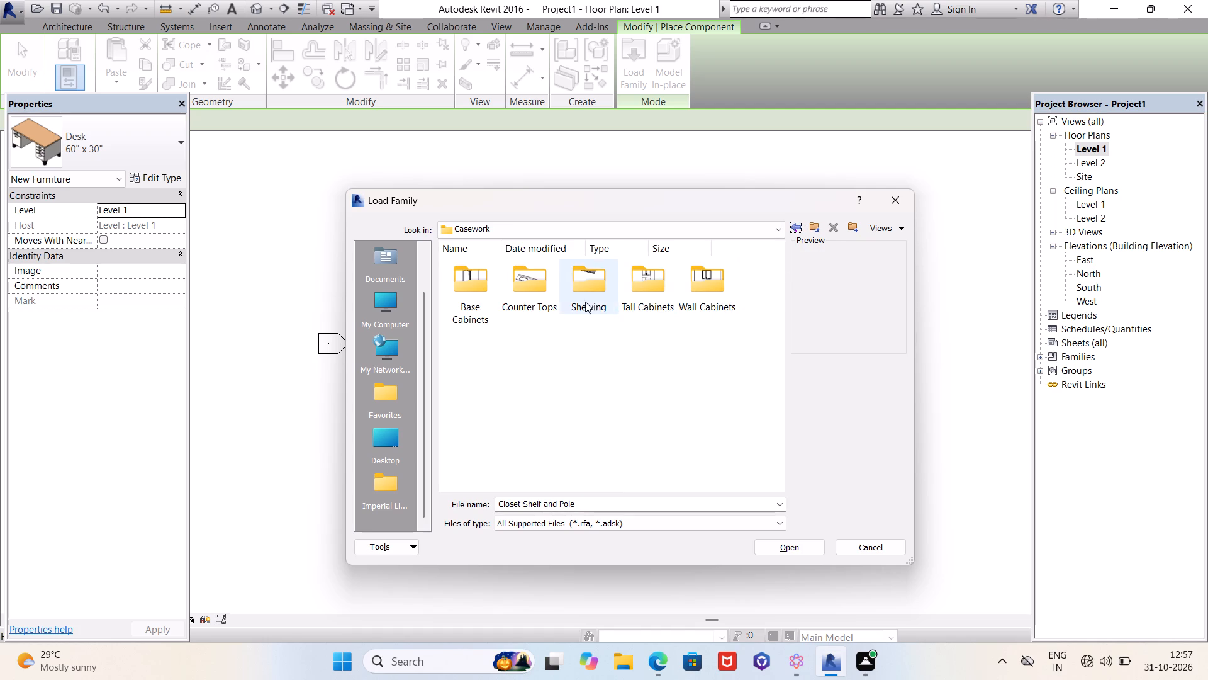
Load the Counter Top-L Shaped 2 family from the library's Casework > Counter Tops folder.
double_click(530, 295)
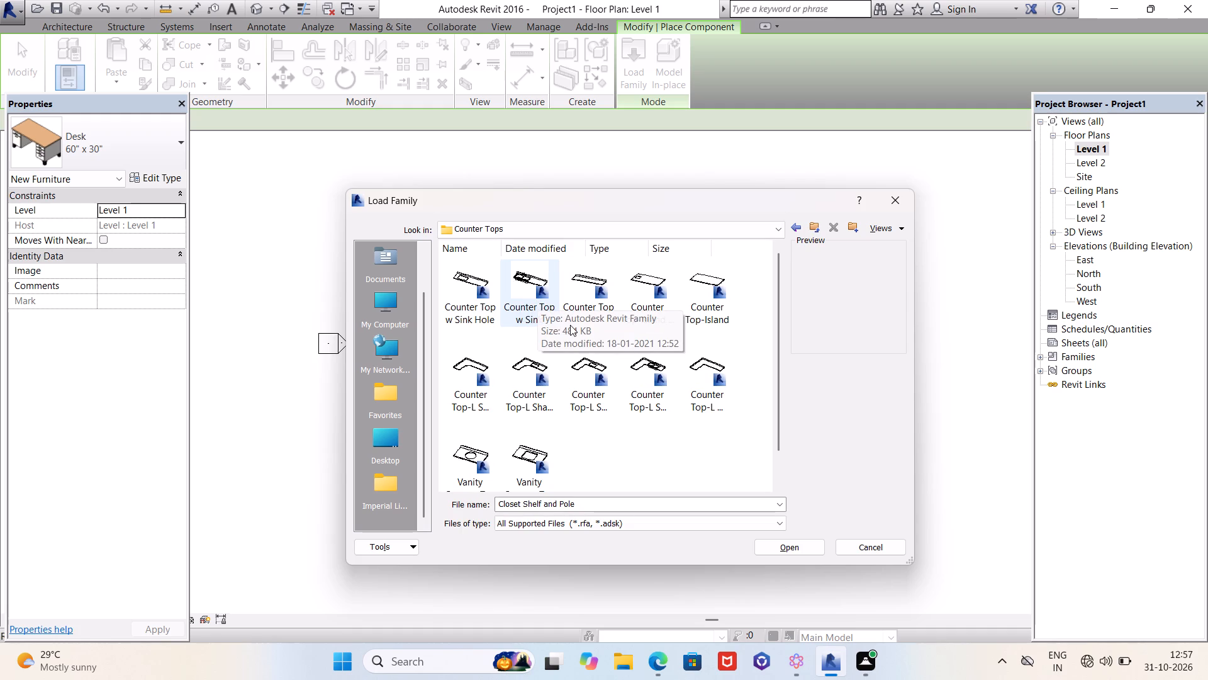
click(716, 369)
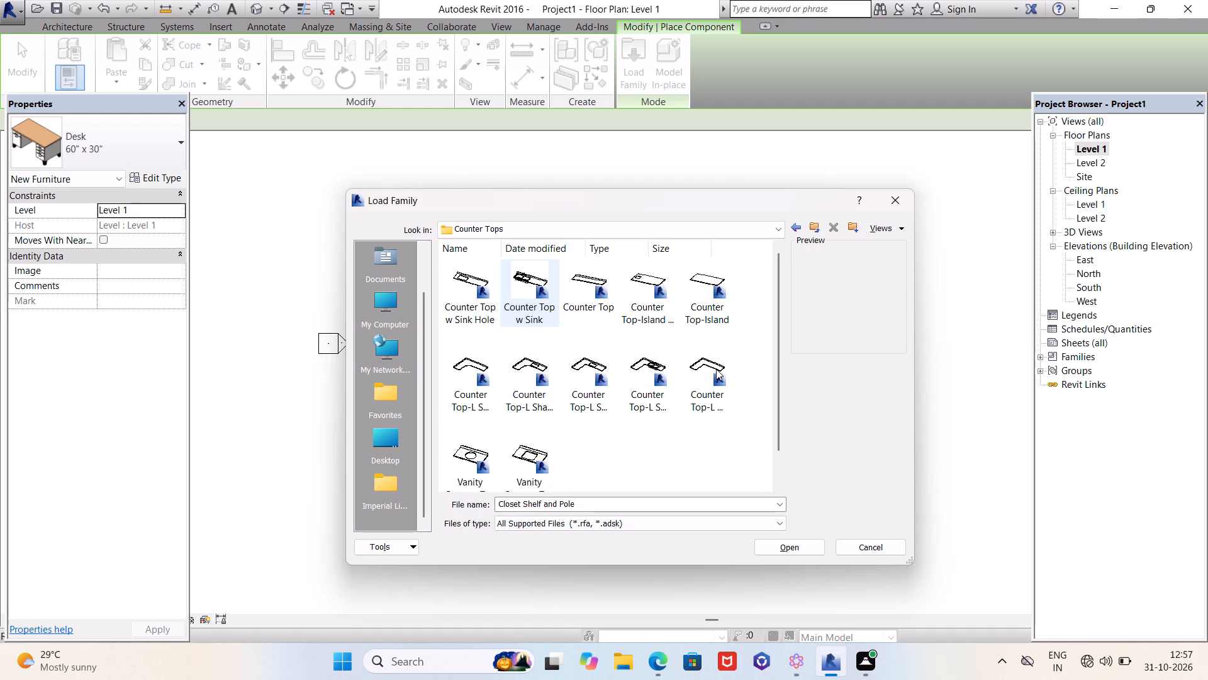
click(471, 371)
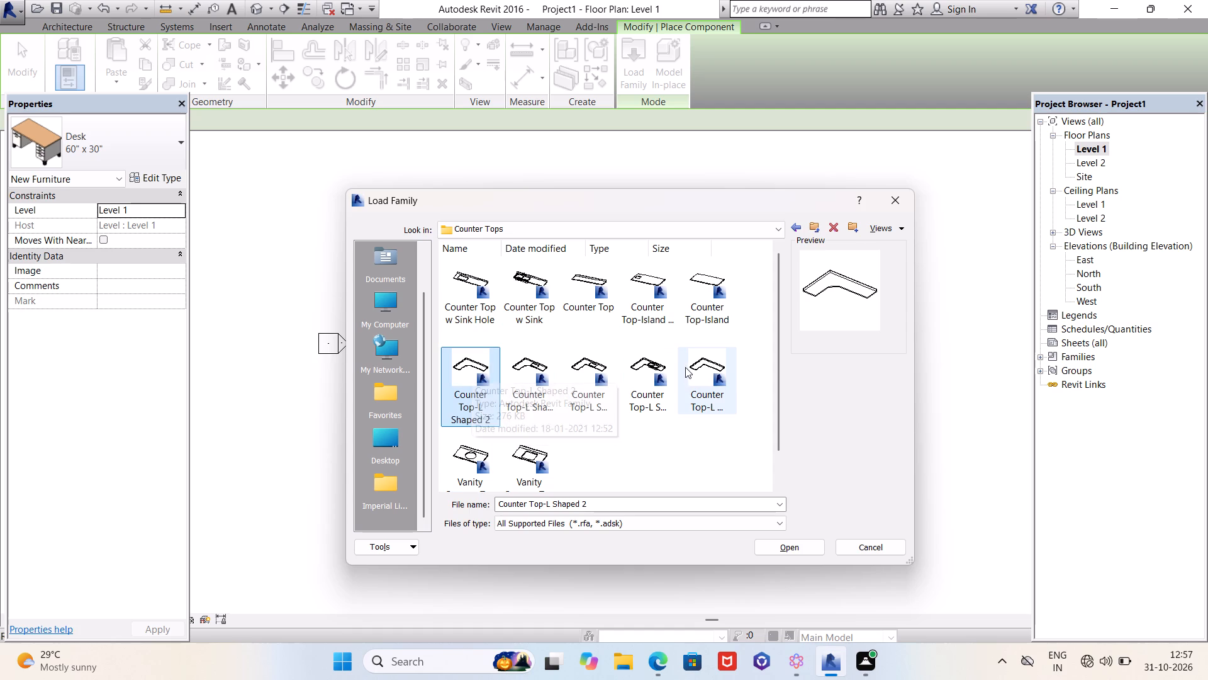
click(711, 366)
click(469, 377)
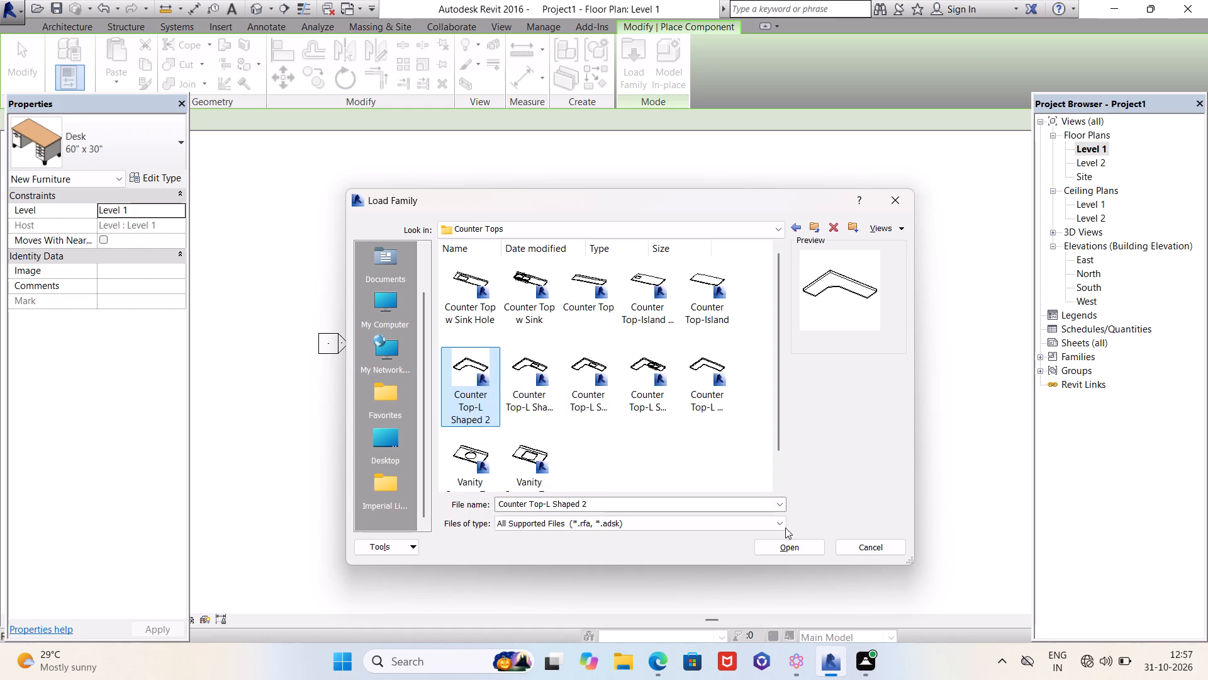
click(792, 545)
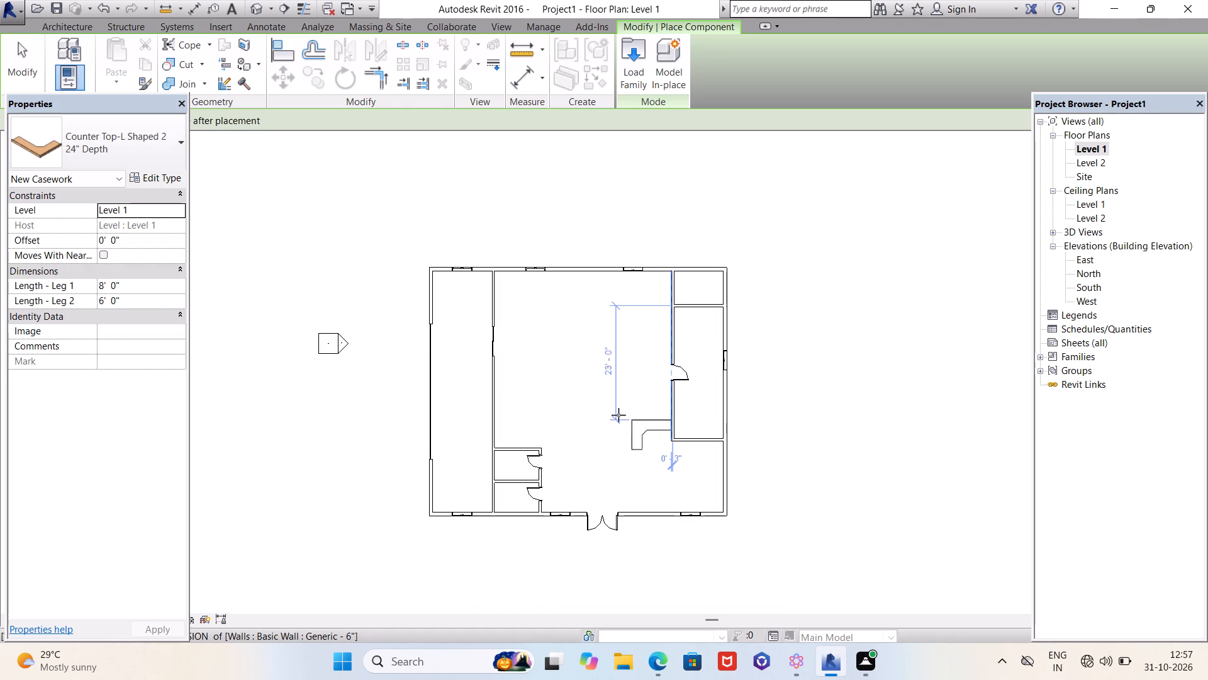
Place the 24" Depth L-shaped counter top diagonally in the central room, north of the double entrance doors, with its outer corner pointing west.
key(space)
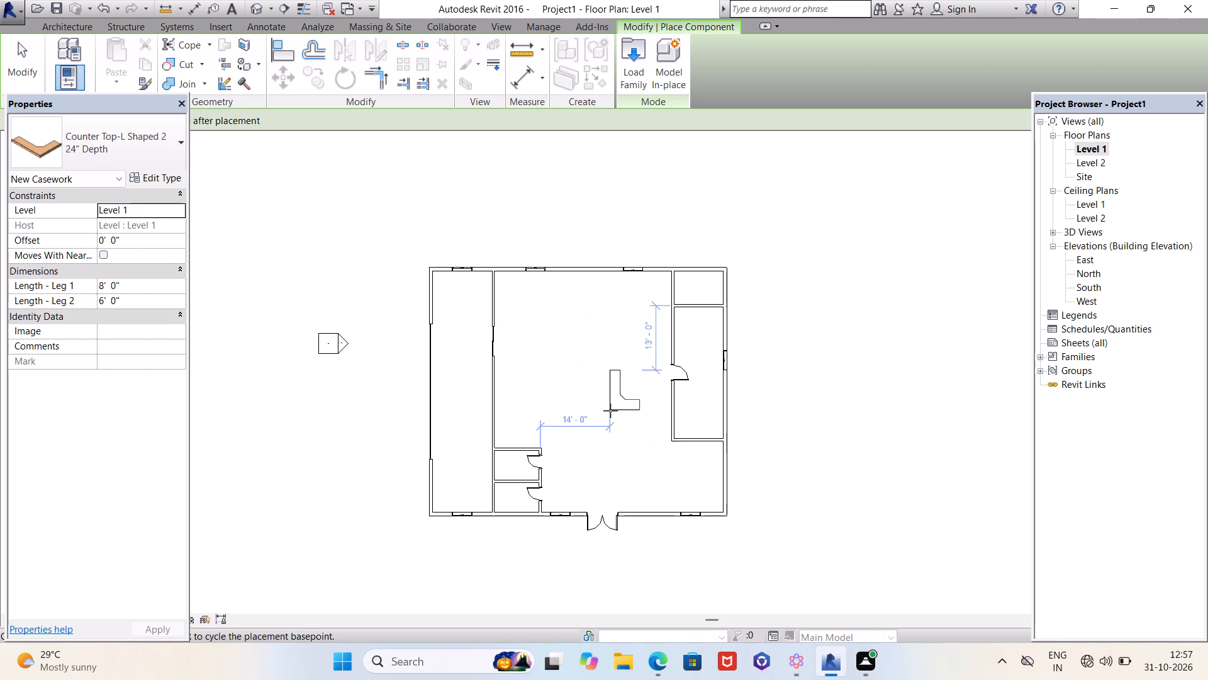
key(space)
key(space)
key(space)
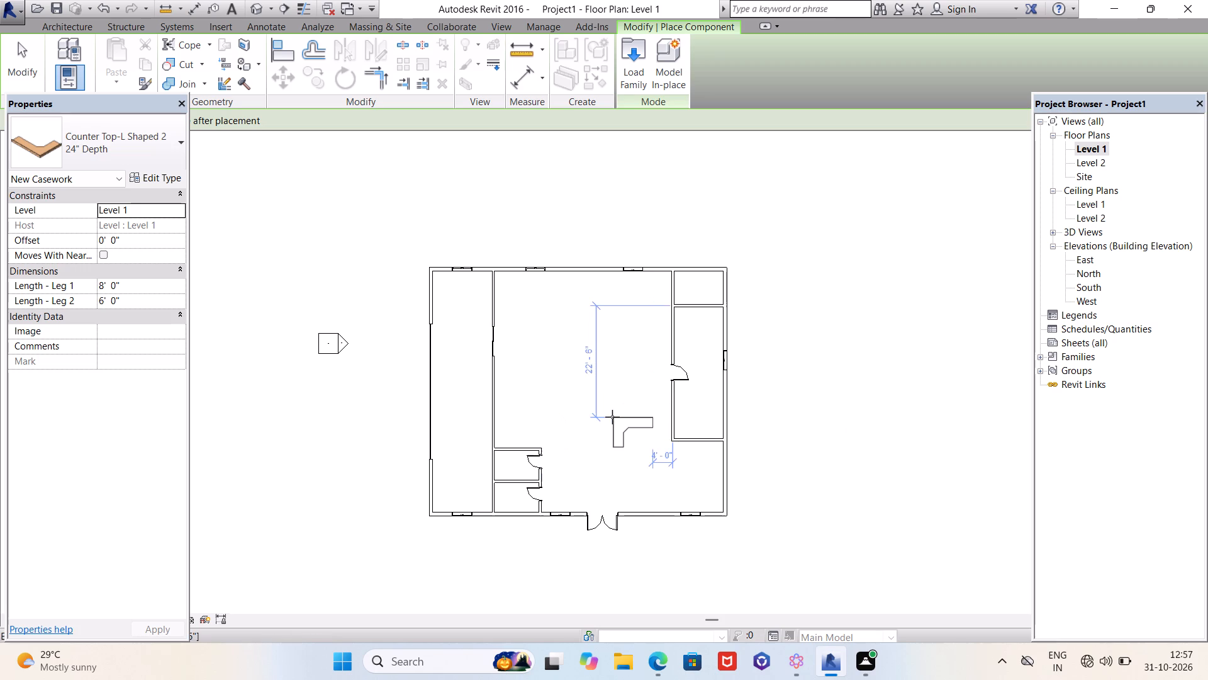
key(space)
key(space)
key(space)
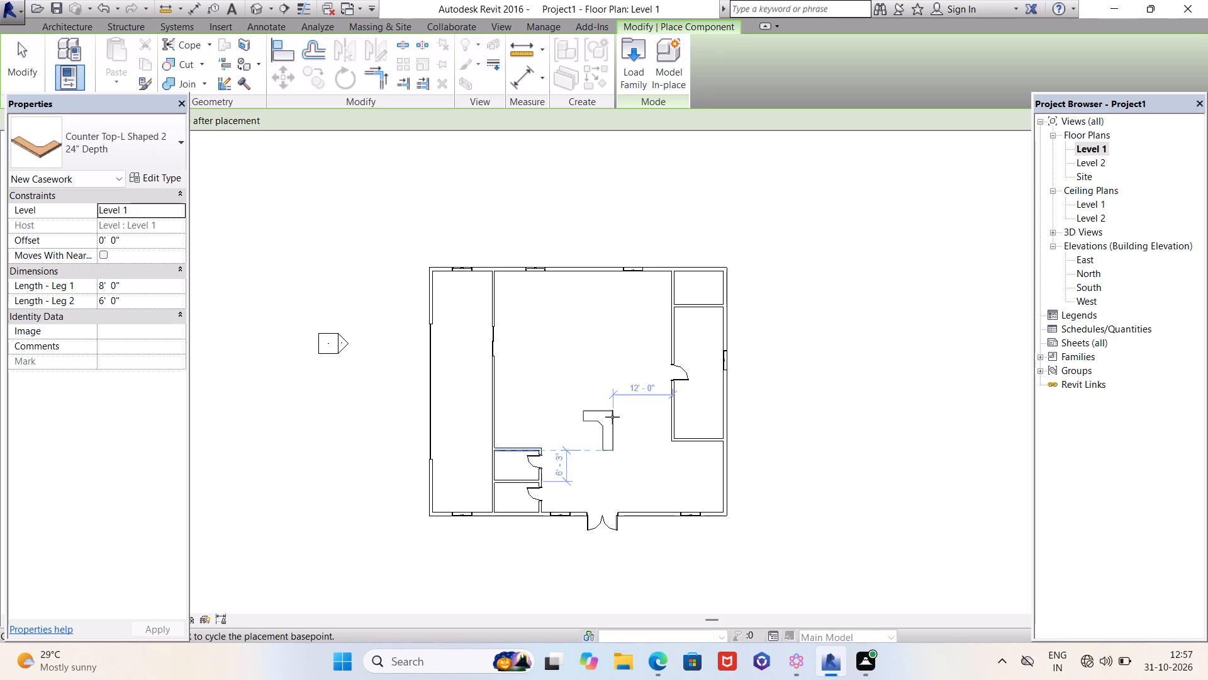
key(space)
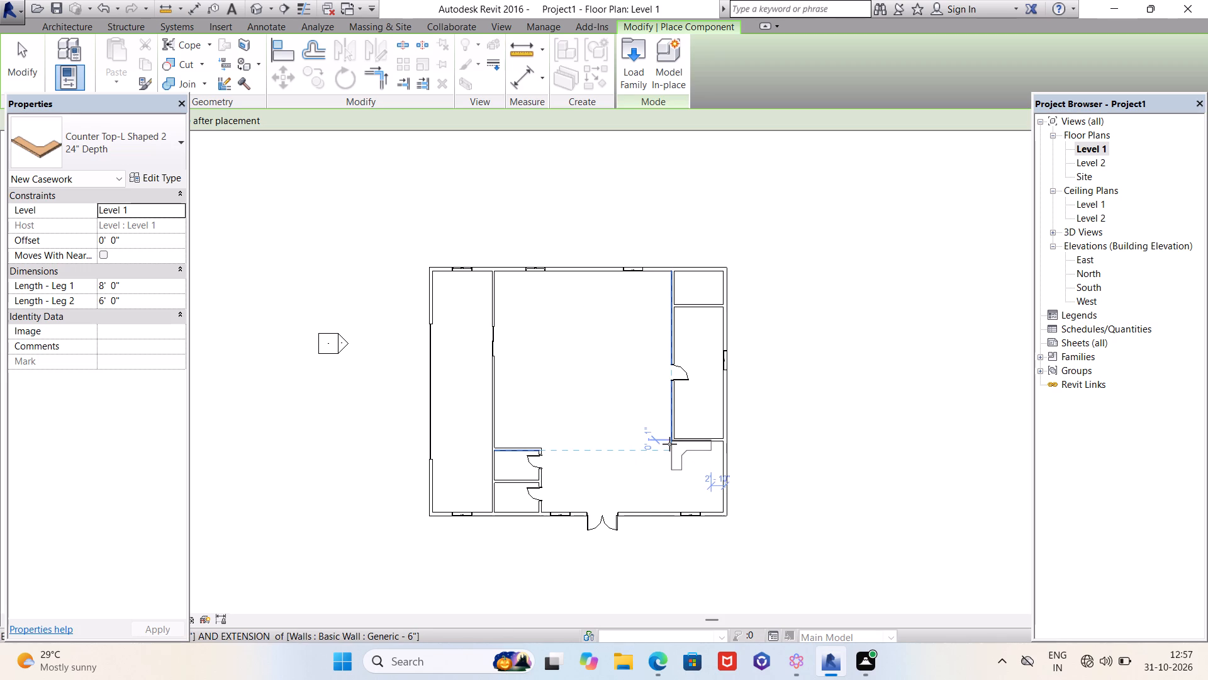
key(space)
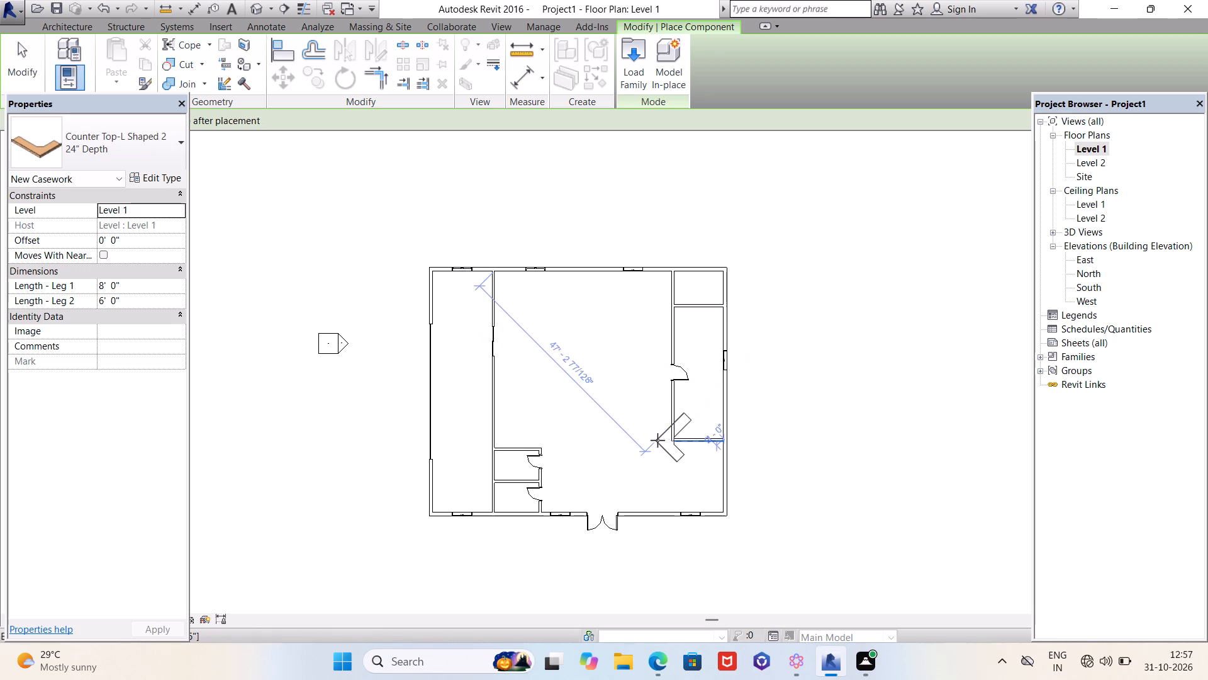
key(space)
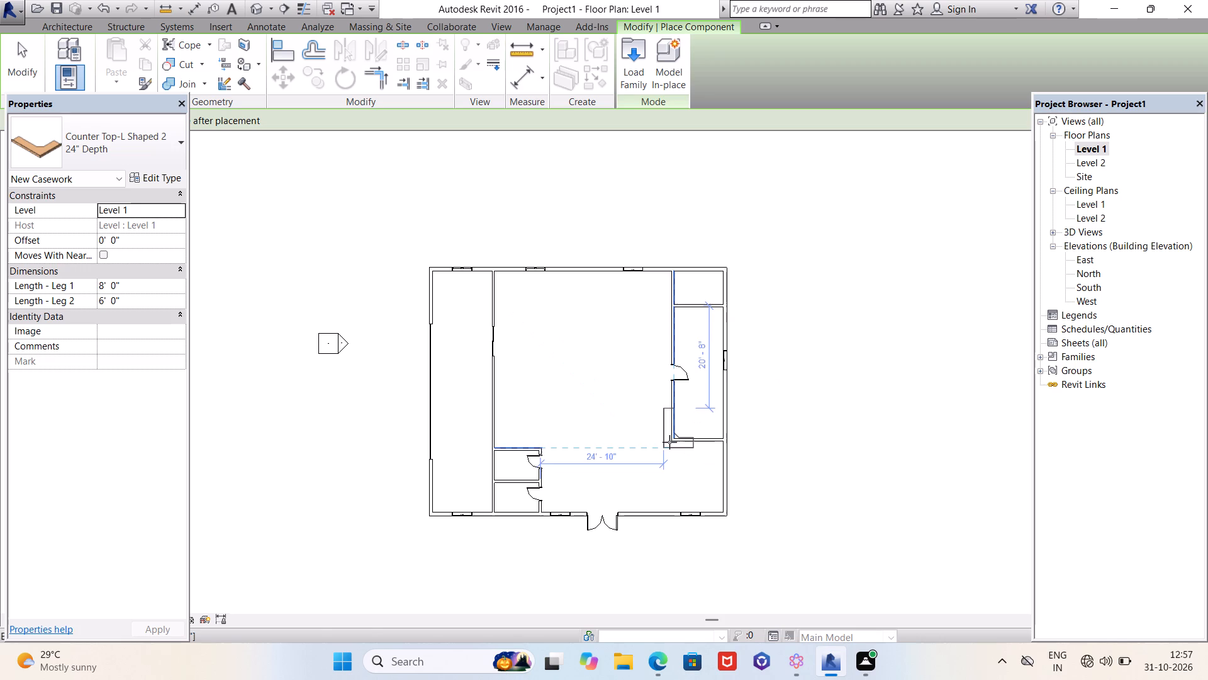
key(space)
key(space)
key(space)
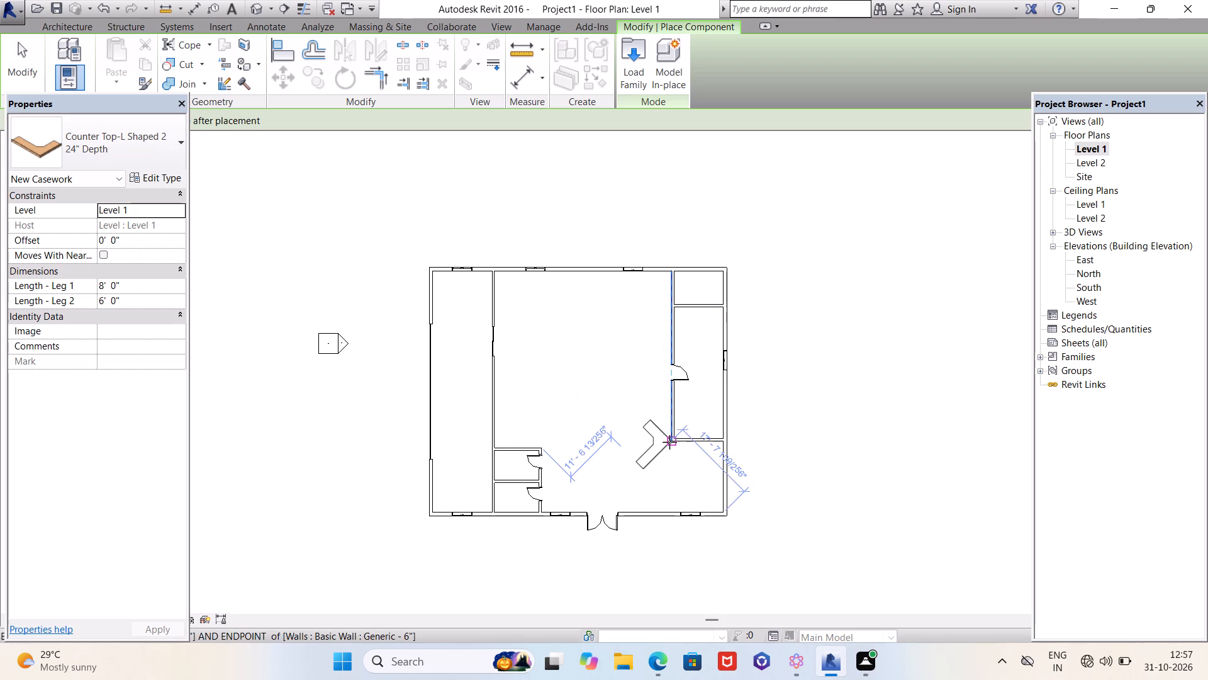
key(space)
key(space)
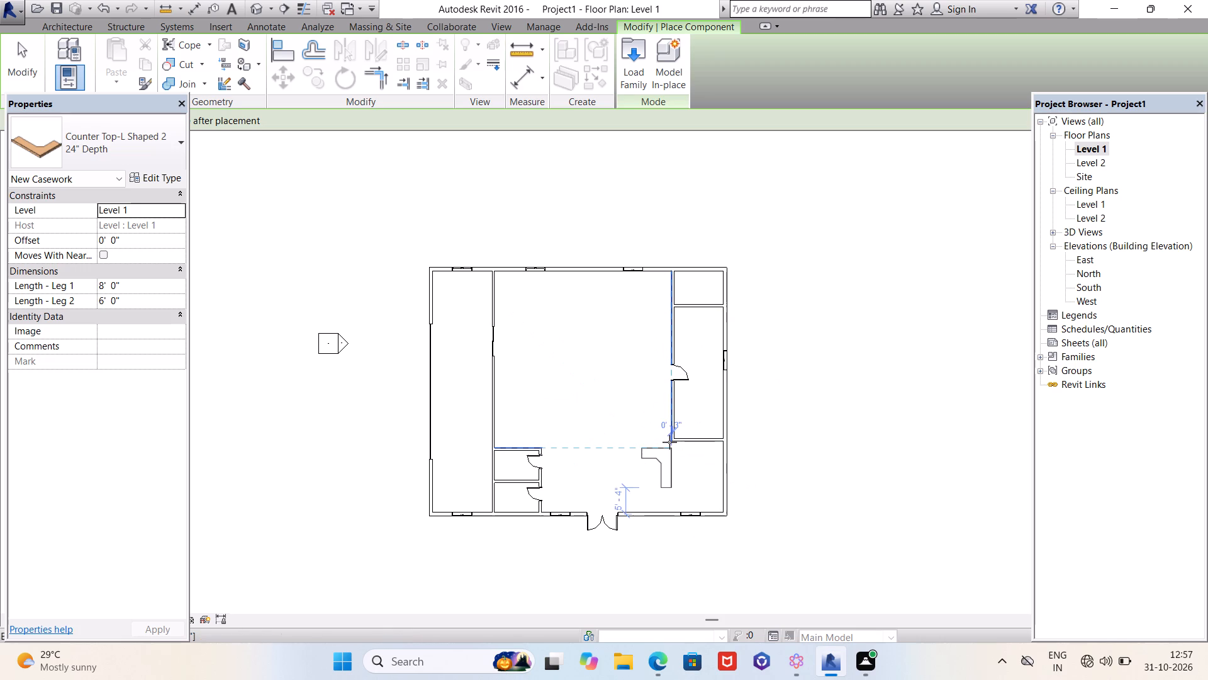
key(space)
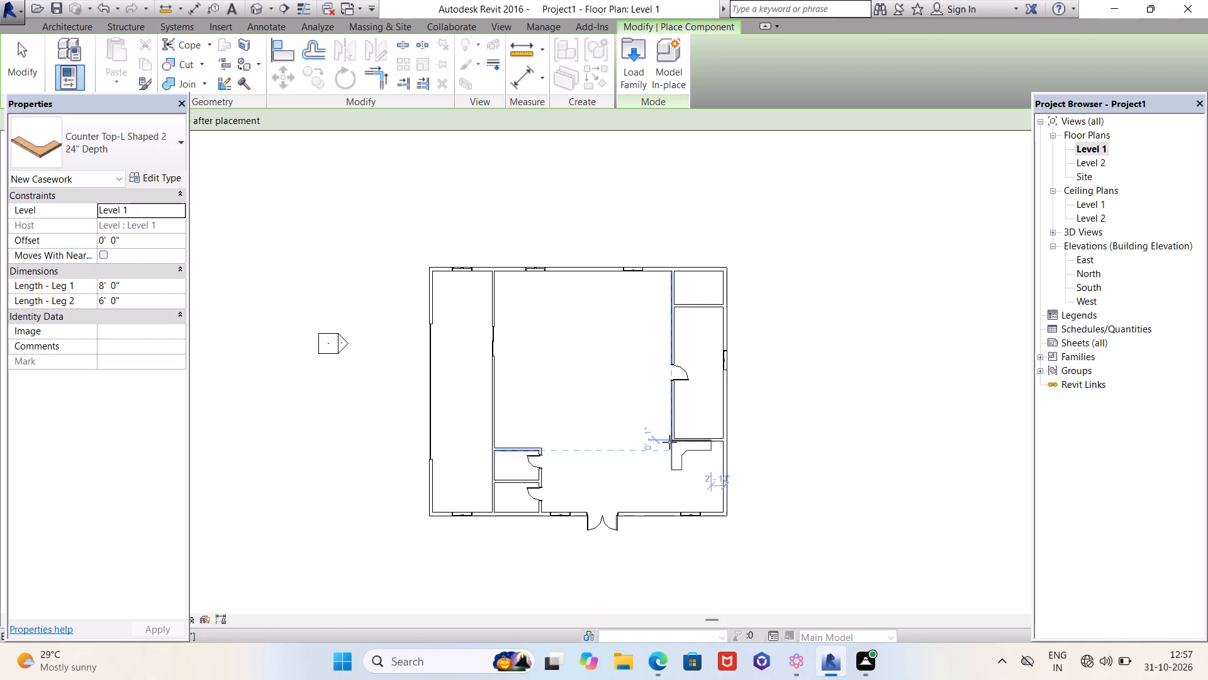
key(space)
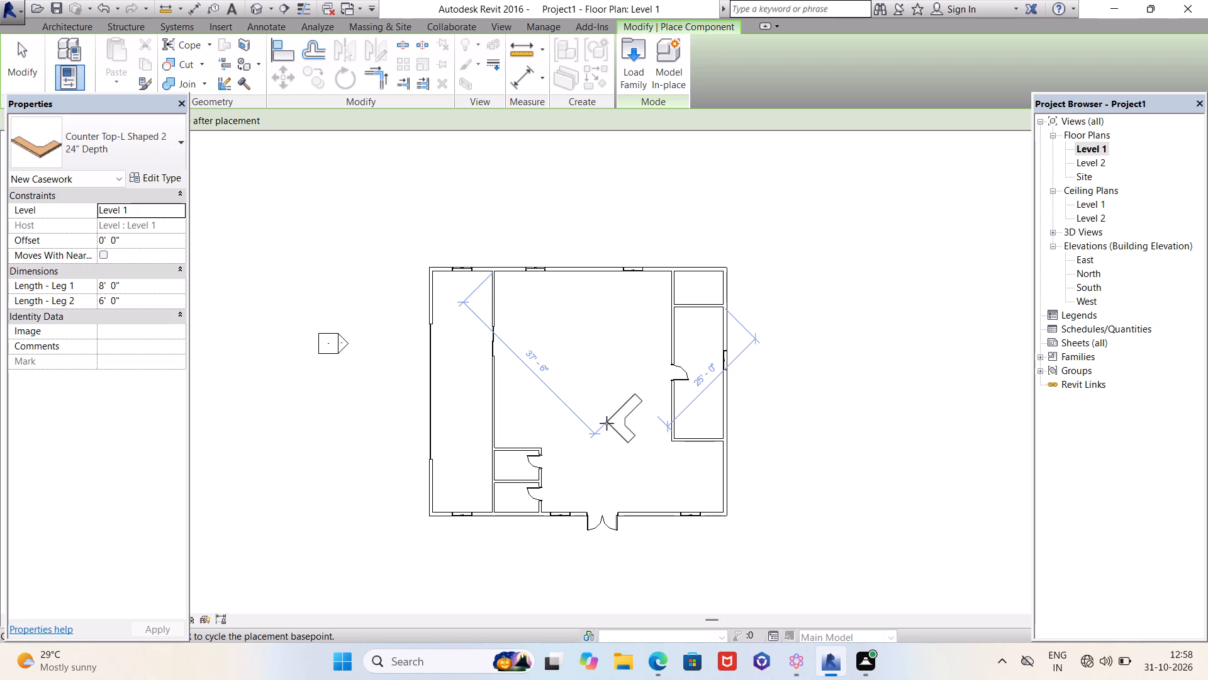
click(607, 423)
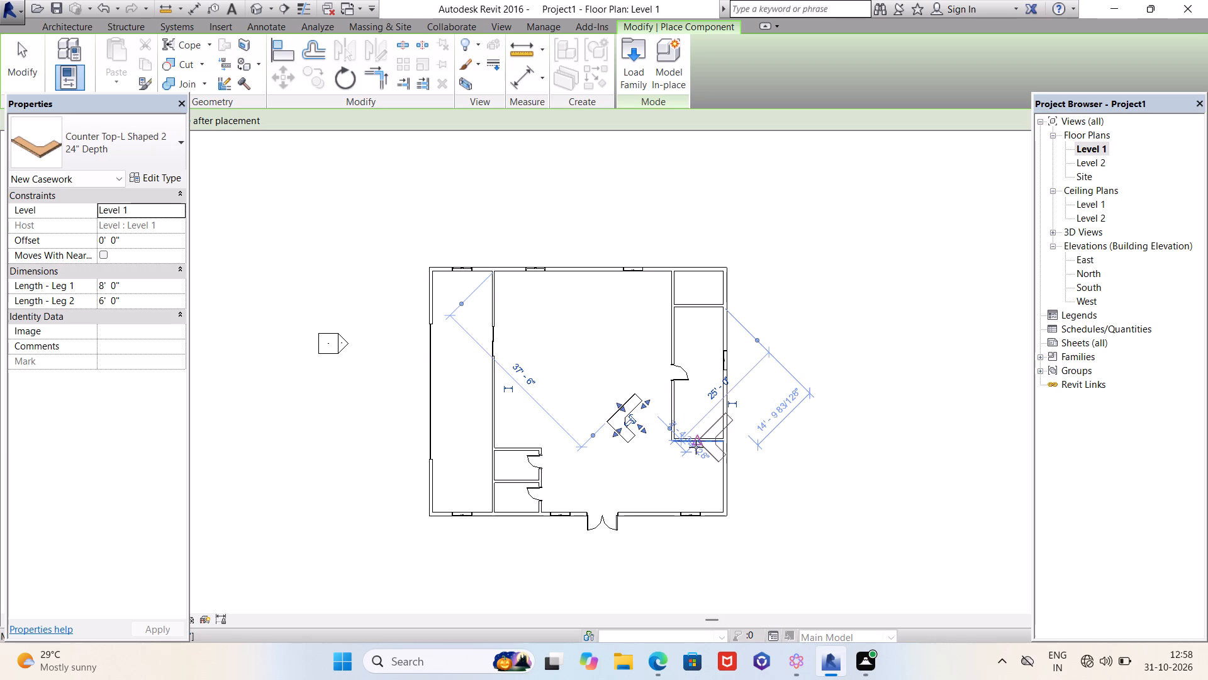
key(Escape)
key(Escape)
Set the depth of the L-shaped counter top's type to 3'-0".
click(624, 421)
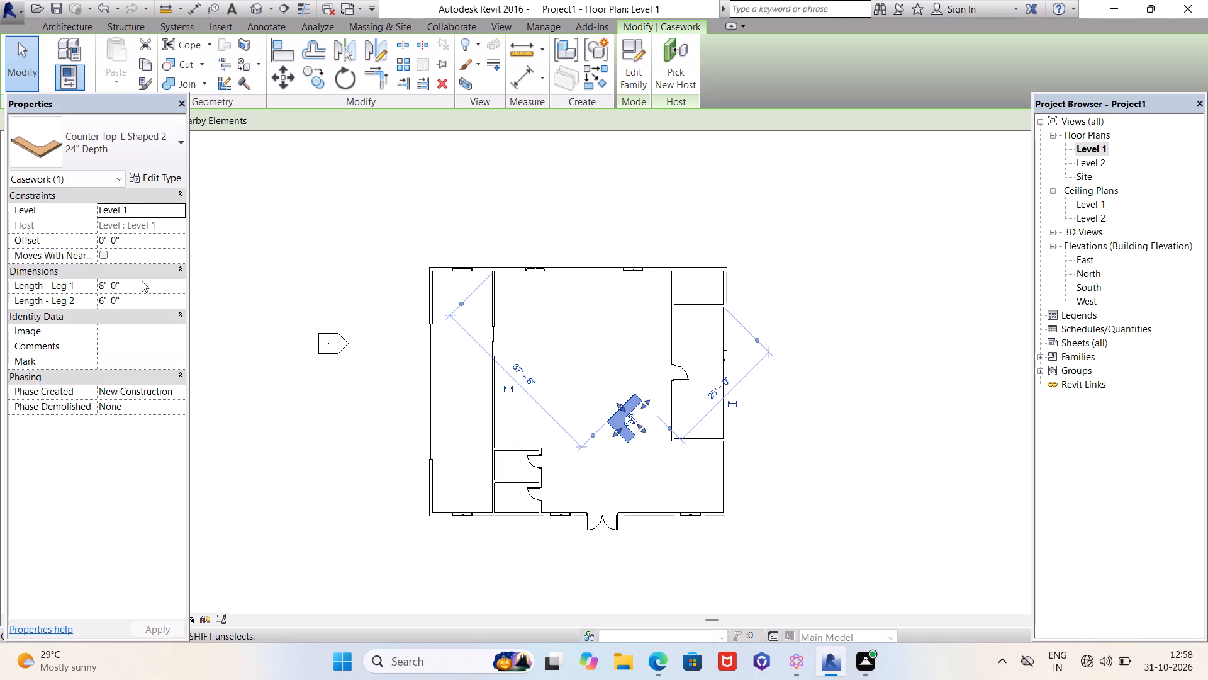
click(167, 176)
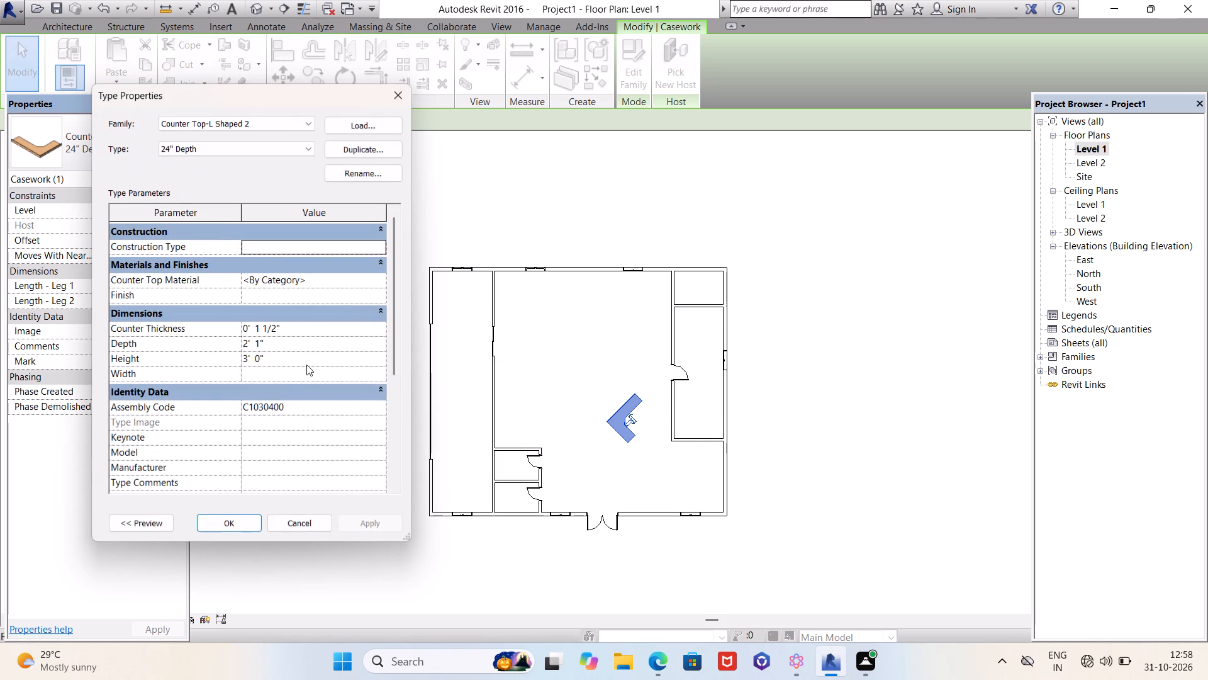
click(281, 341)
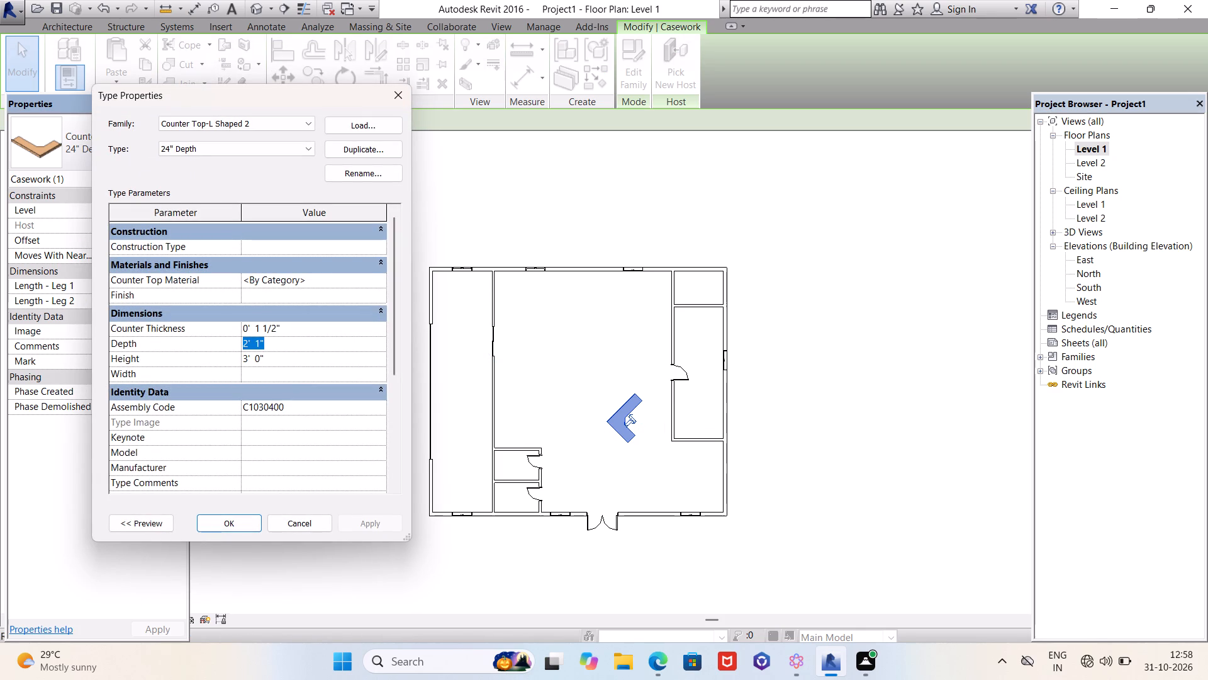
text(3')
key(Return)
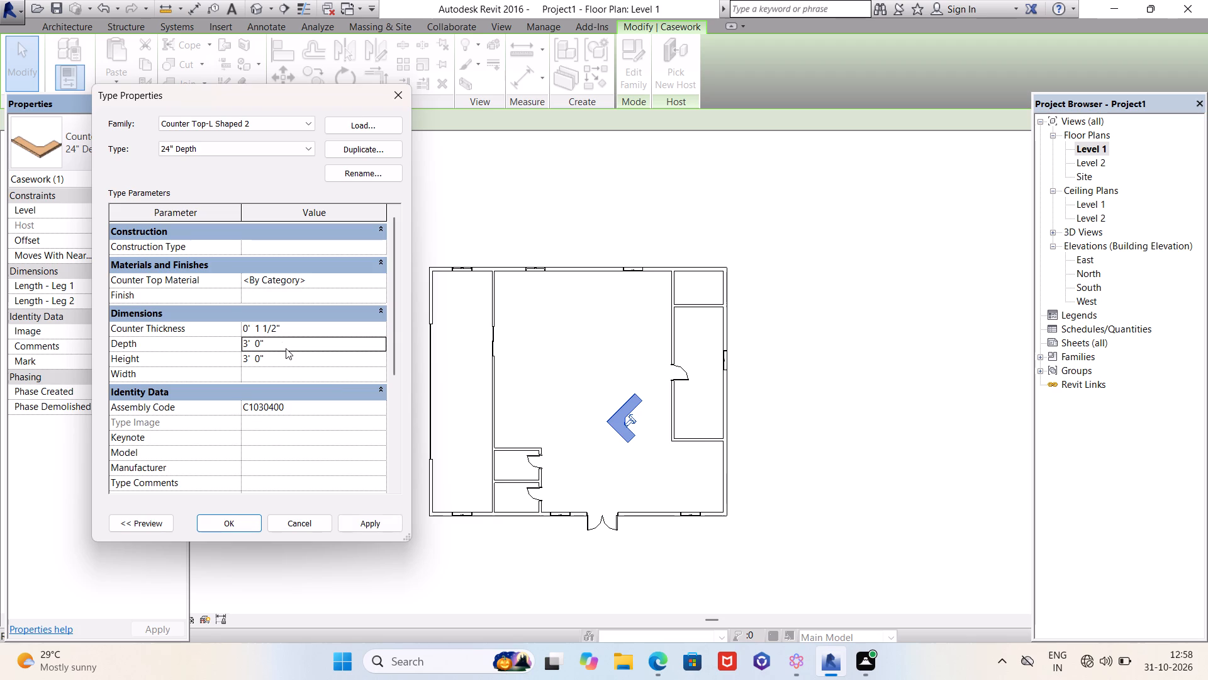
click(378, 527)
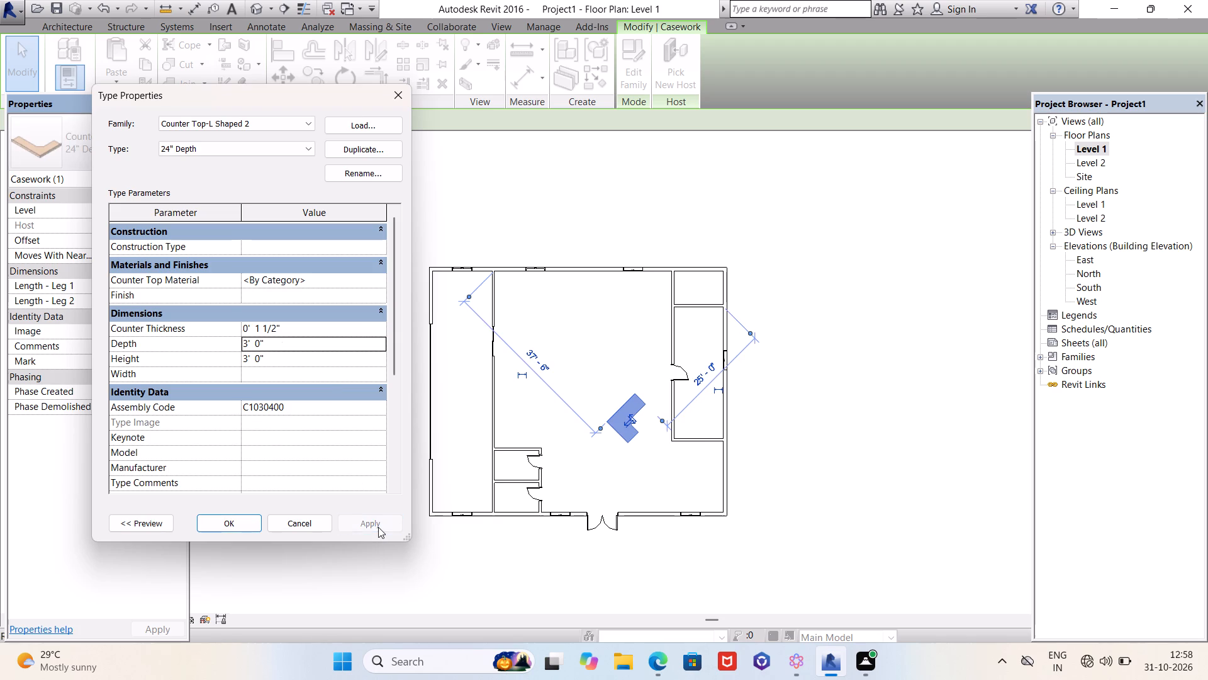
click(236, 519)
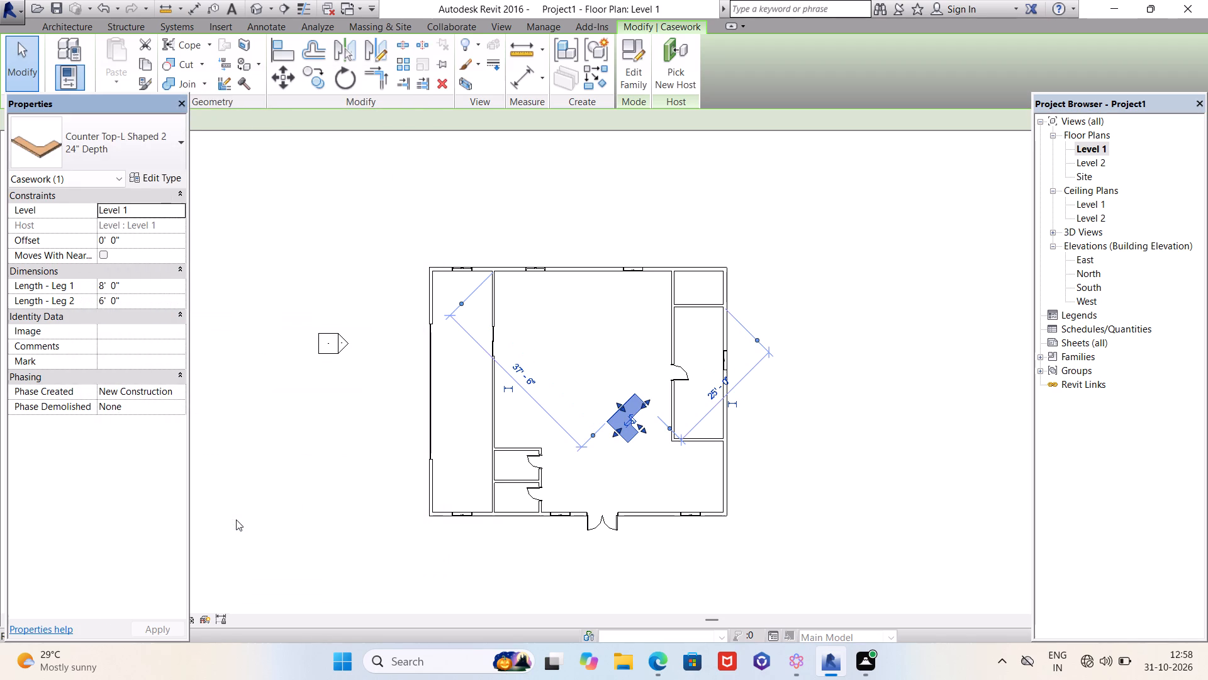
Set the placed counter top's Length - Leg 1 to 6'-0".
scroll(623, 428, up, 6)
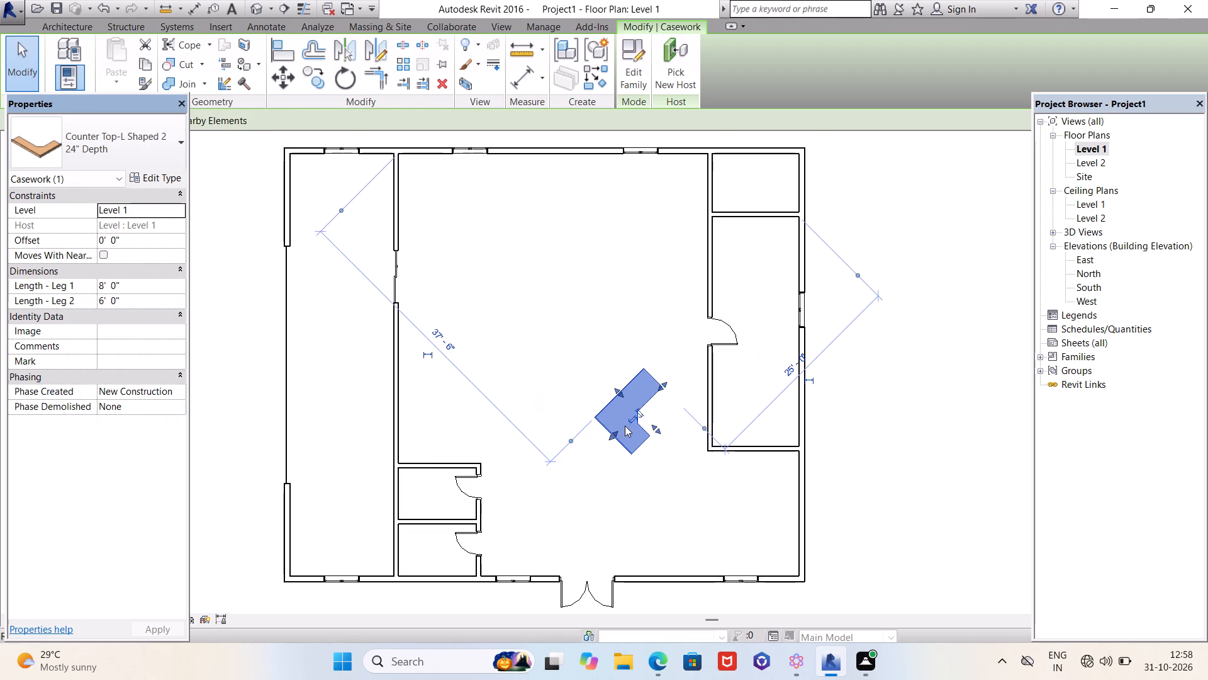
scroll(625, 426, up, 8)
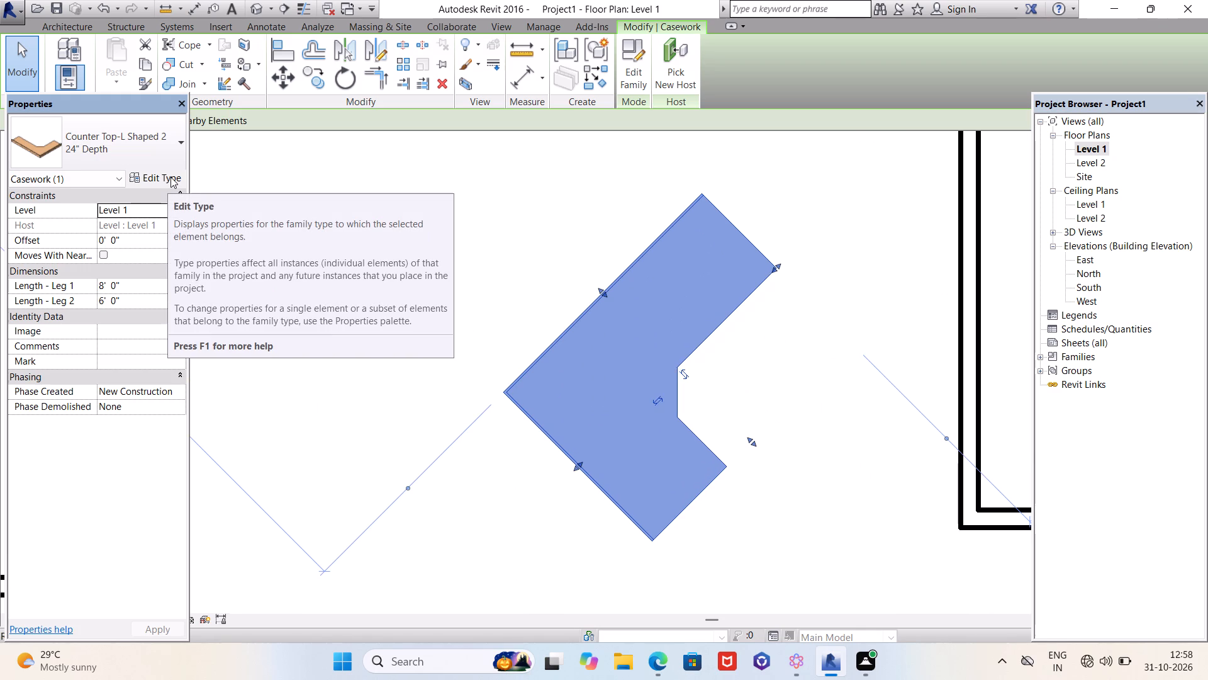
click(126, 287)
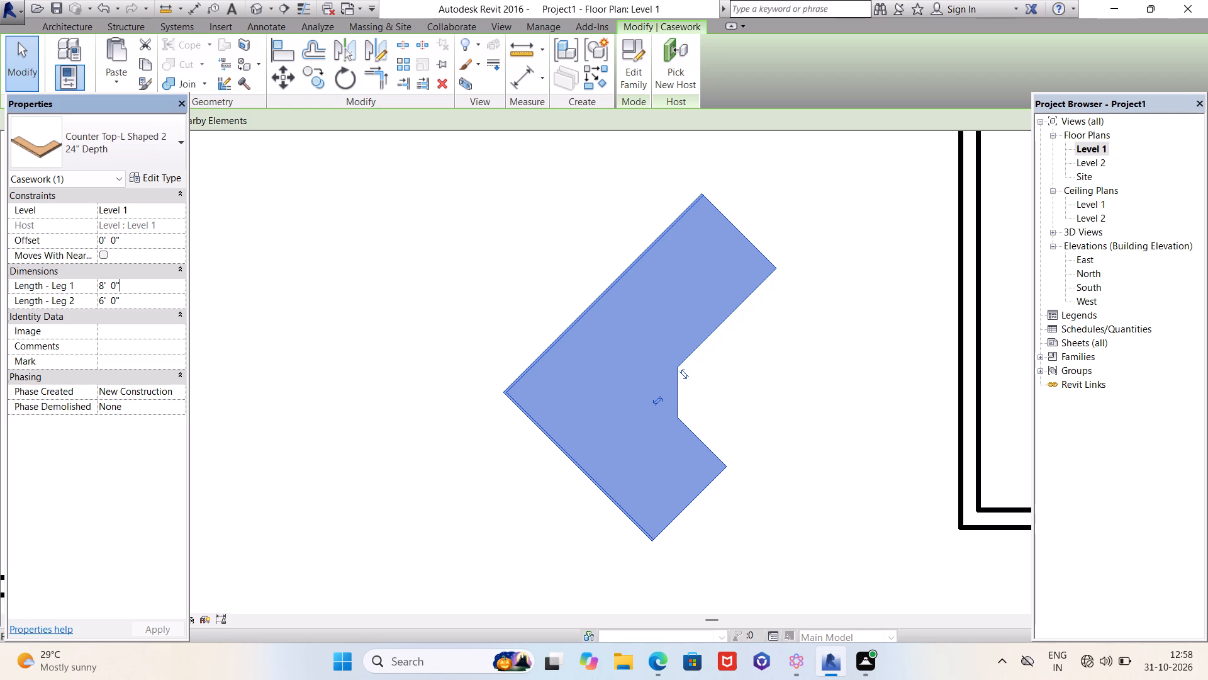
key(BackSpace)
key(BackSpace)
key(BackSpace)
key(BackSpace)
key(BackSpace)
key(BackSpace)
key(BackSpace)
key(BackSpace)
key(BackSpace)
text(6')
key(Return)
click(154, 630)
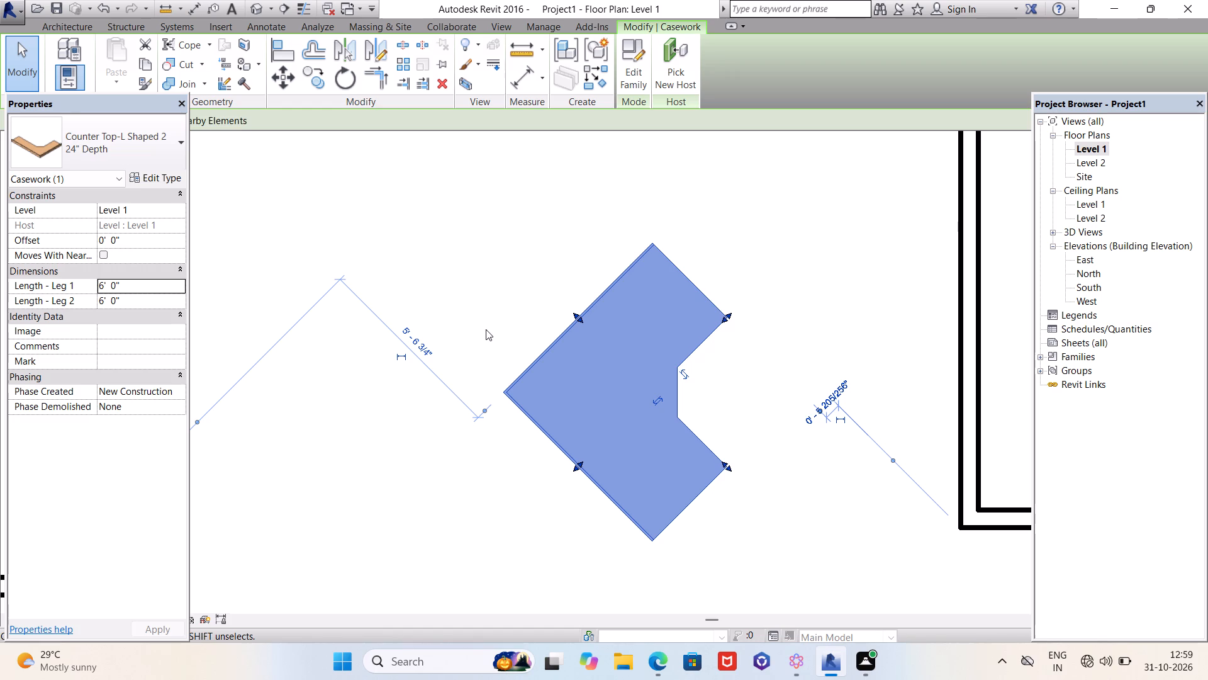
key(Escape)
Load the Chair-Executive family from the library's Furniture > Seating folder.
scroll(548, 271, down, 2)
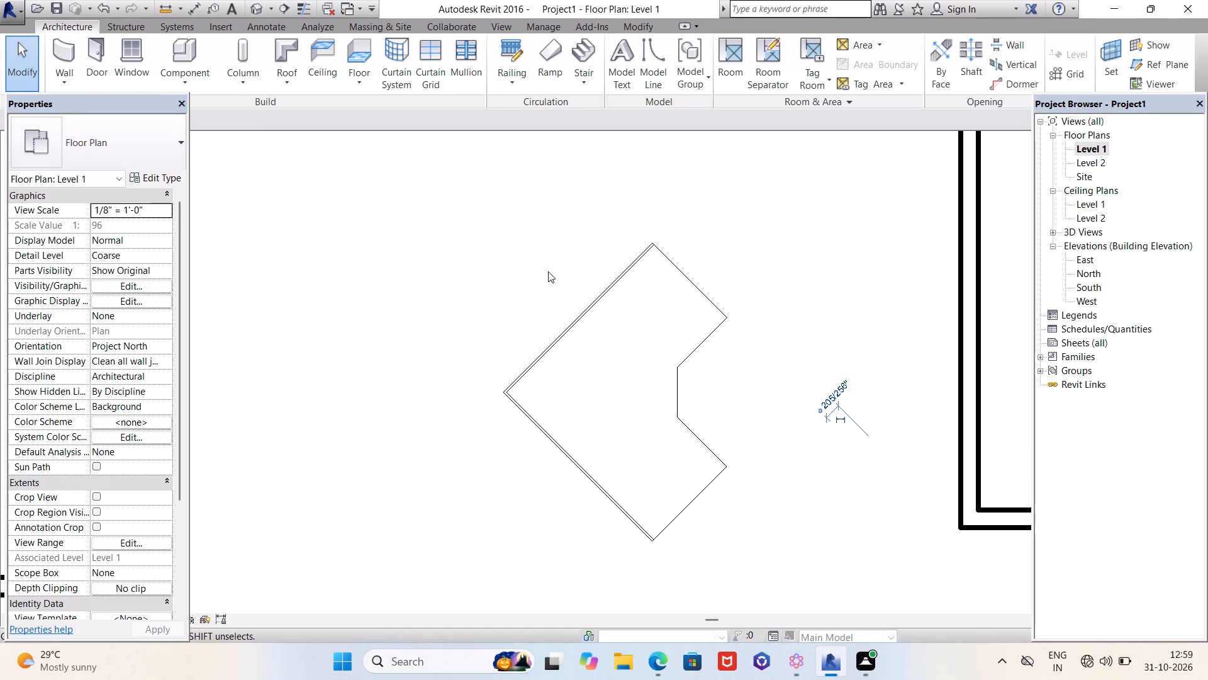
scroll(544, 261, down, 3)
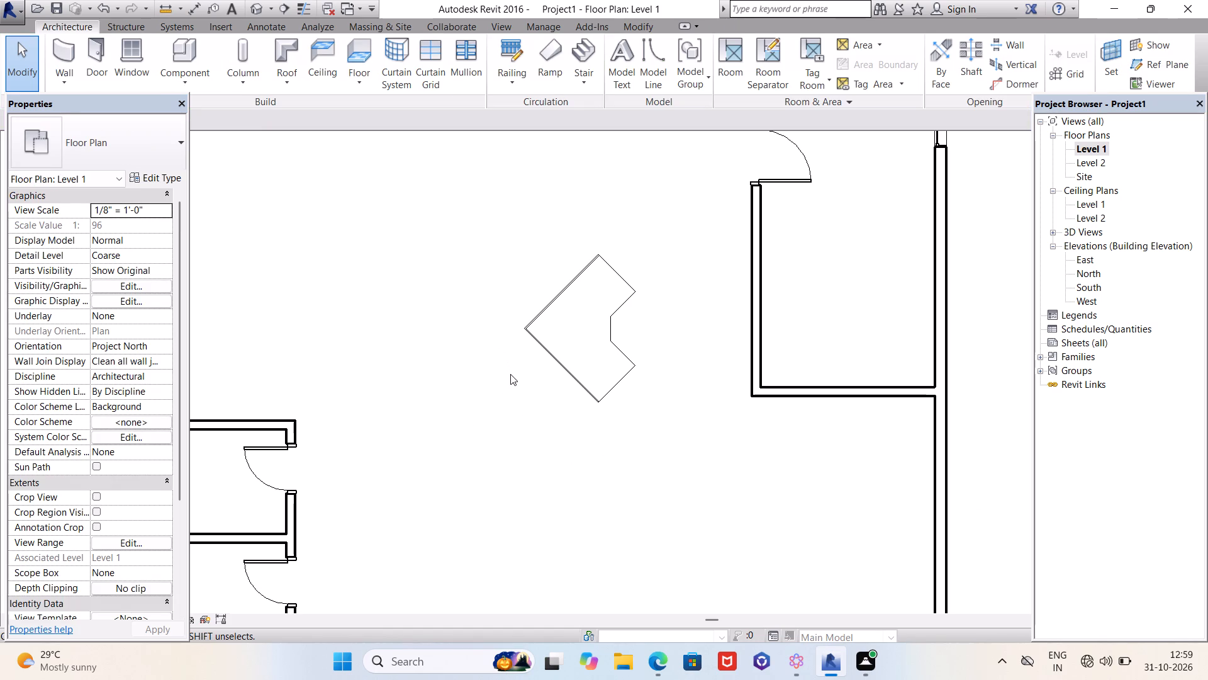
scroll(510, 381, up, 5)
scroll(508, 377, down, 9)
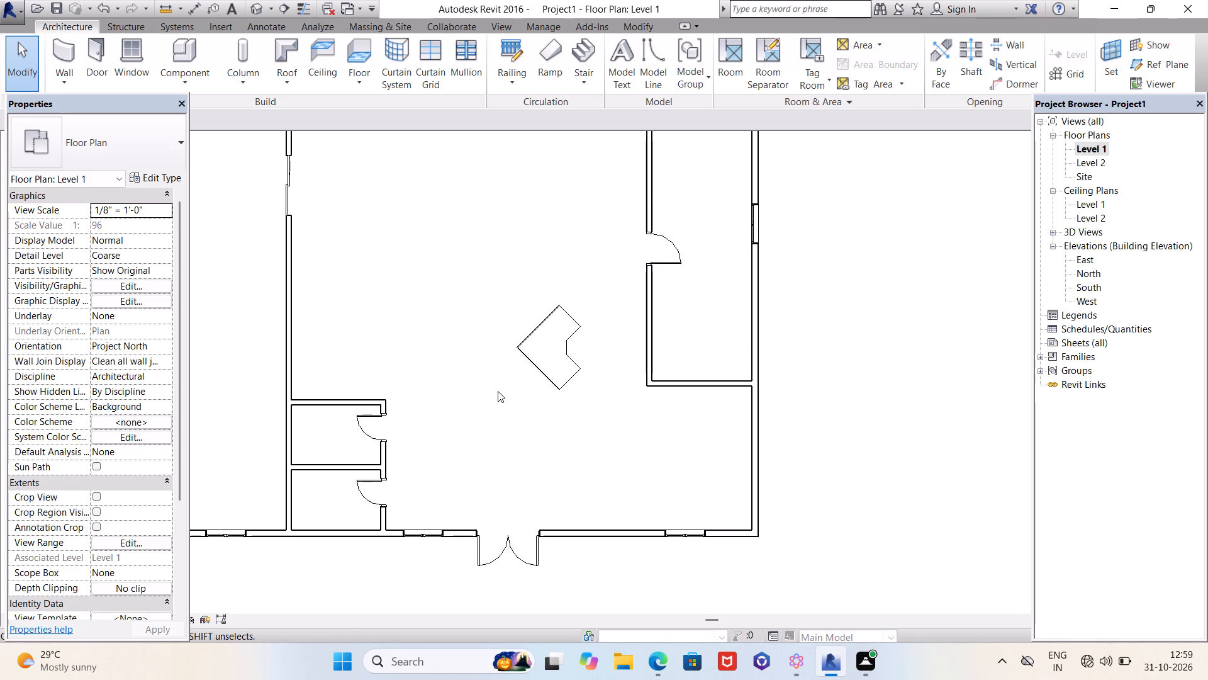
scroll(493, 395, up, 4)
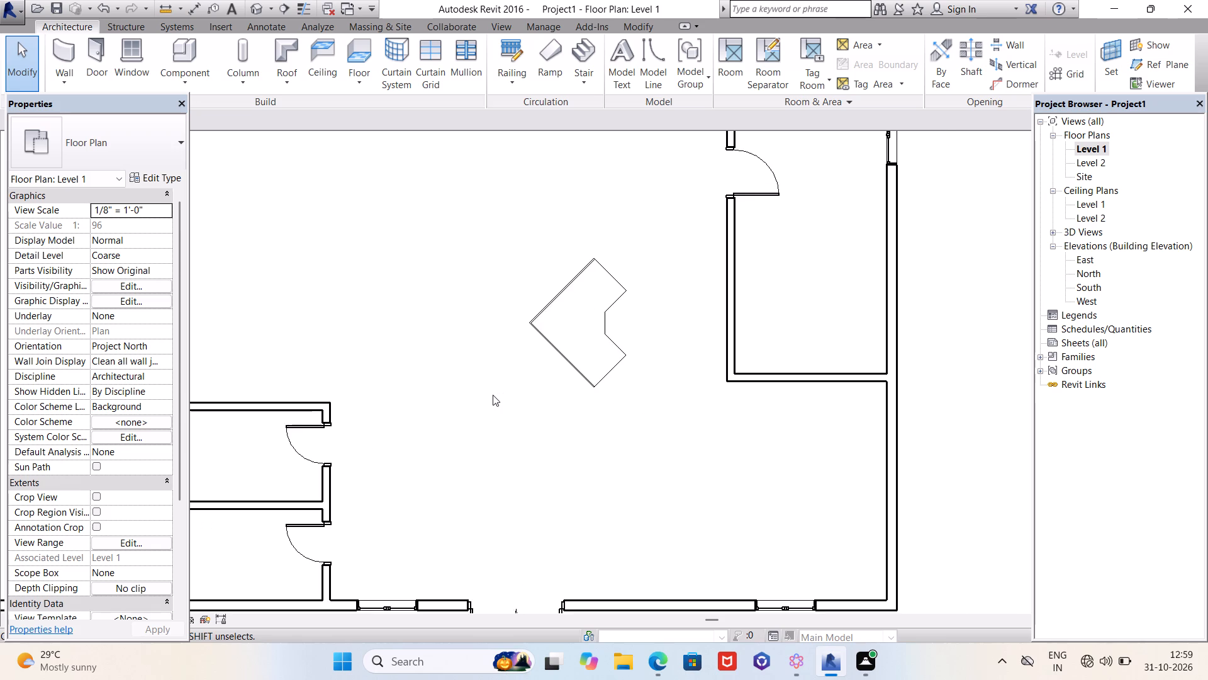
click(177, 49)
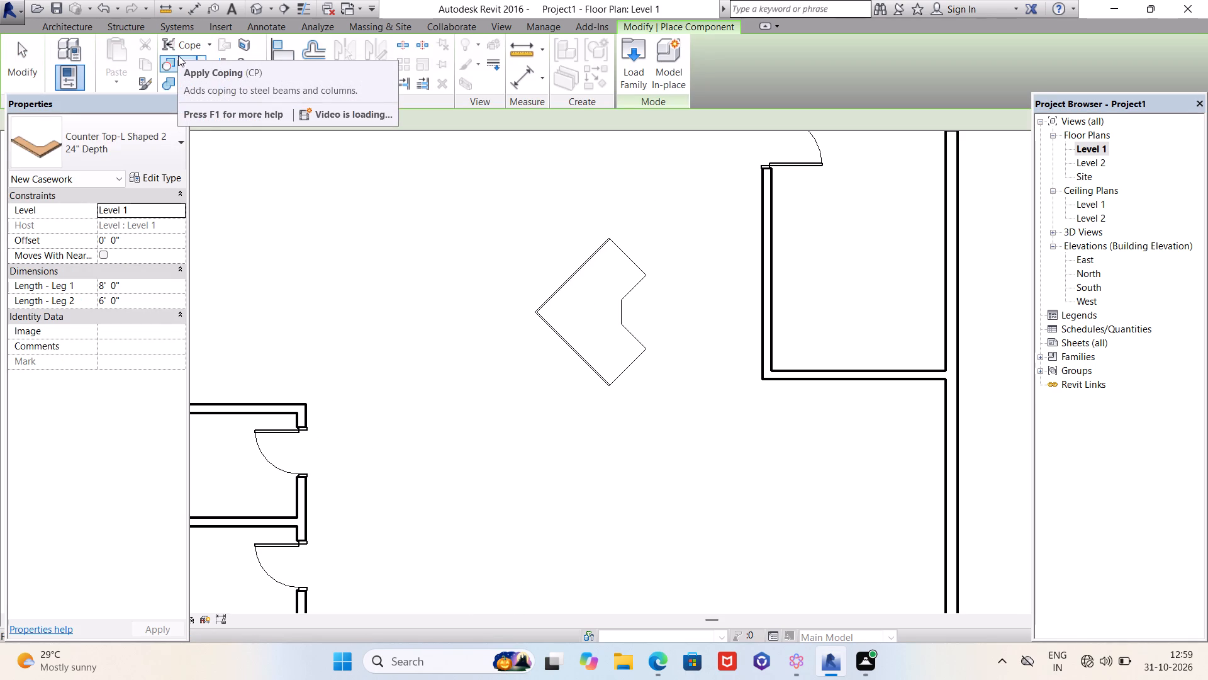
click(636, 64)
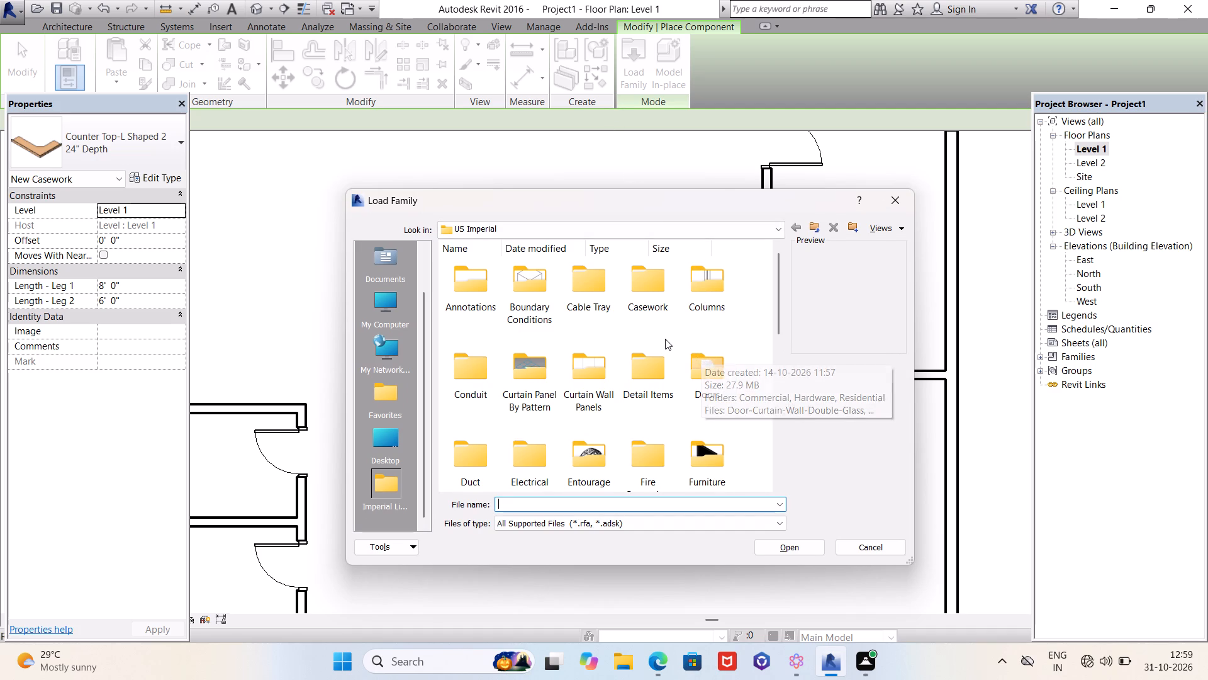
scroll(665, 339, down, 1)
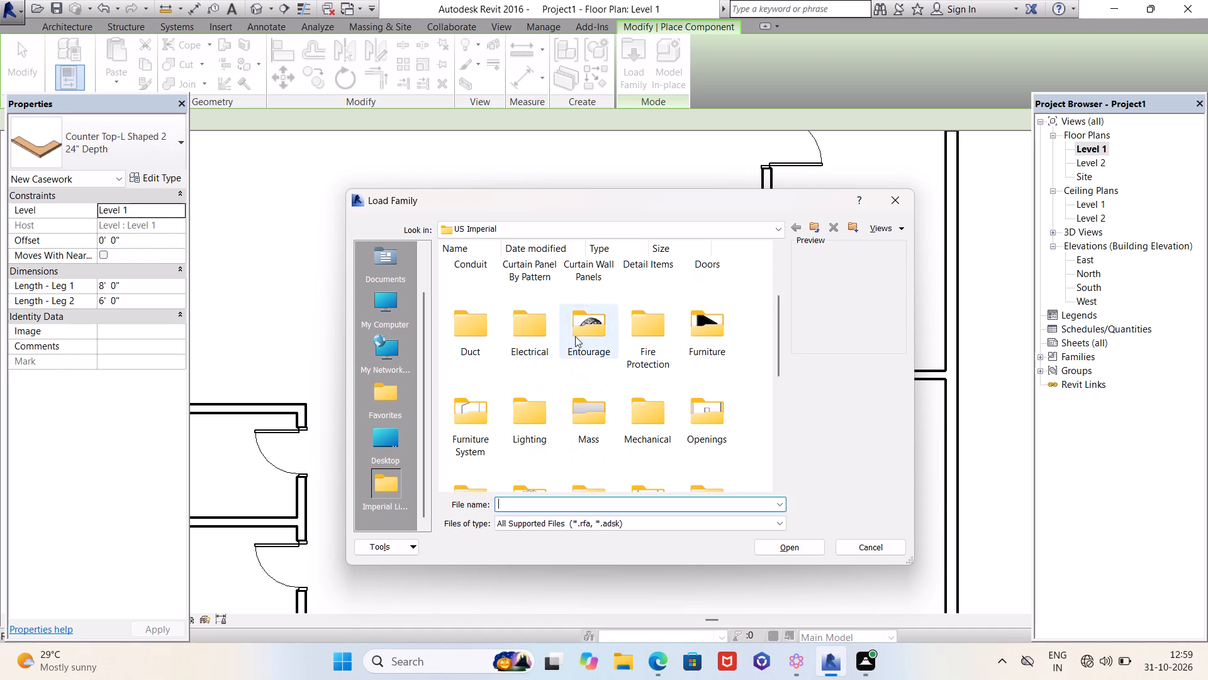
double_click(700, 326)
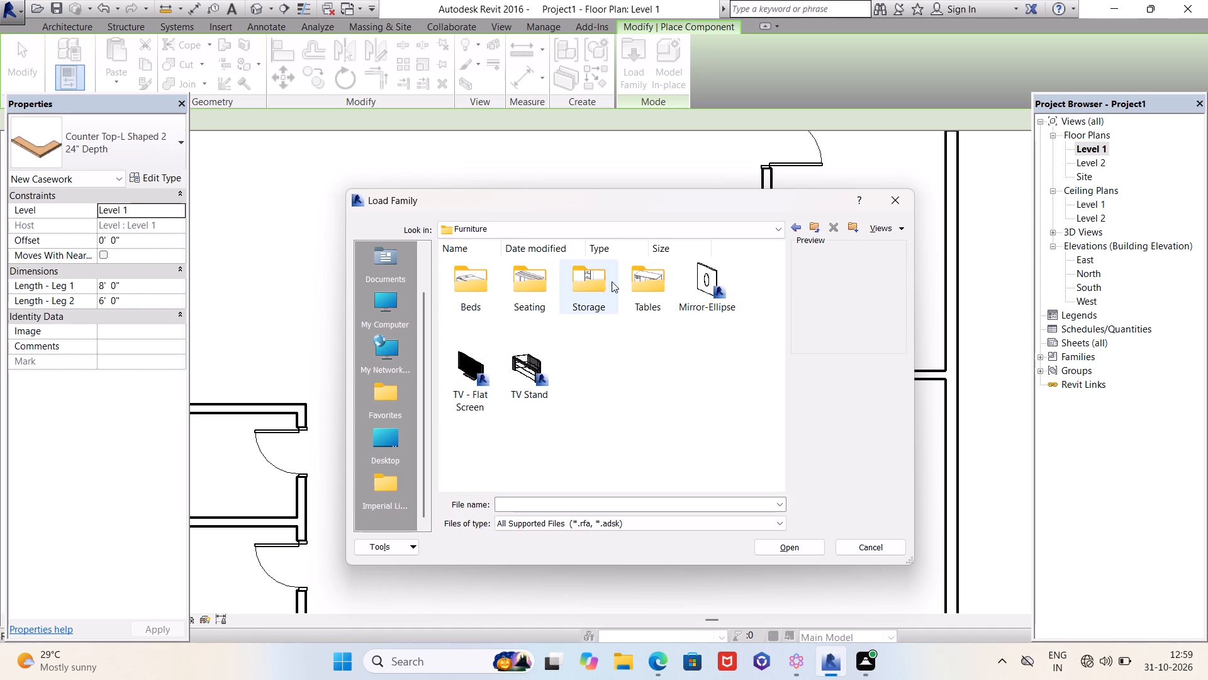
double_click(534, 277)
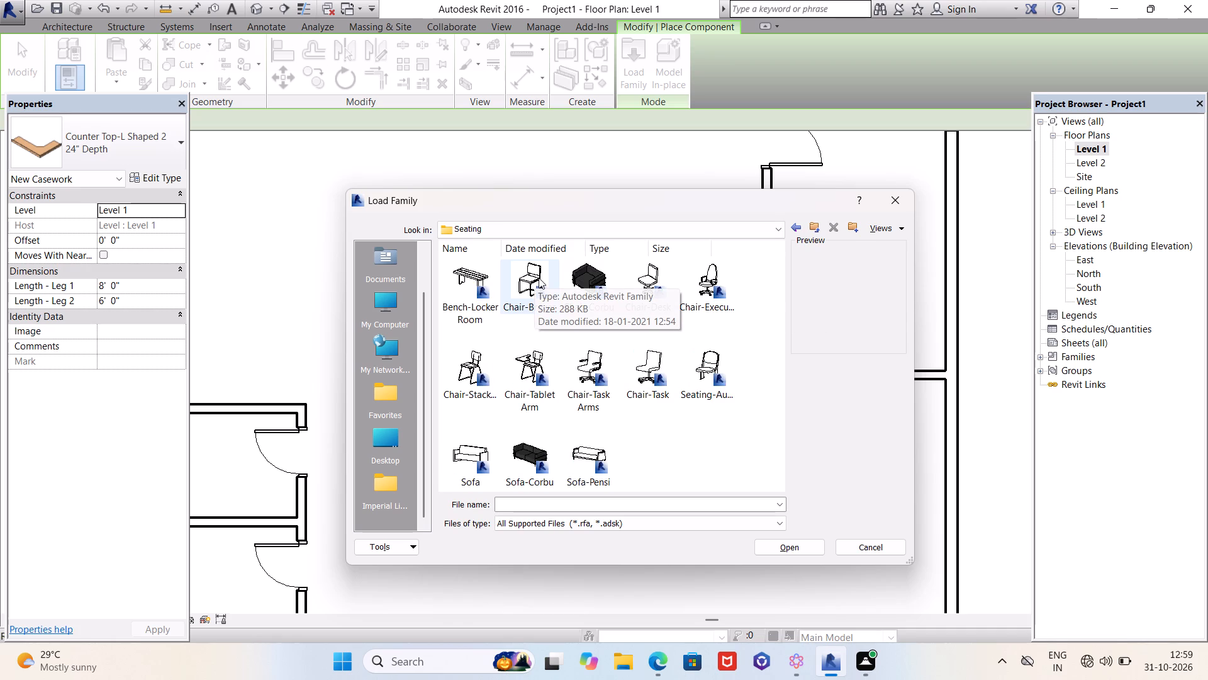
click(707, 278)
click(799, 546)
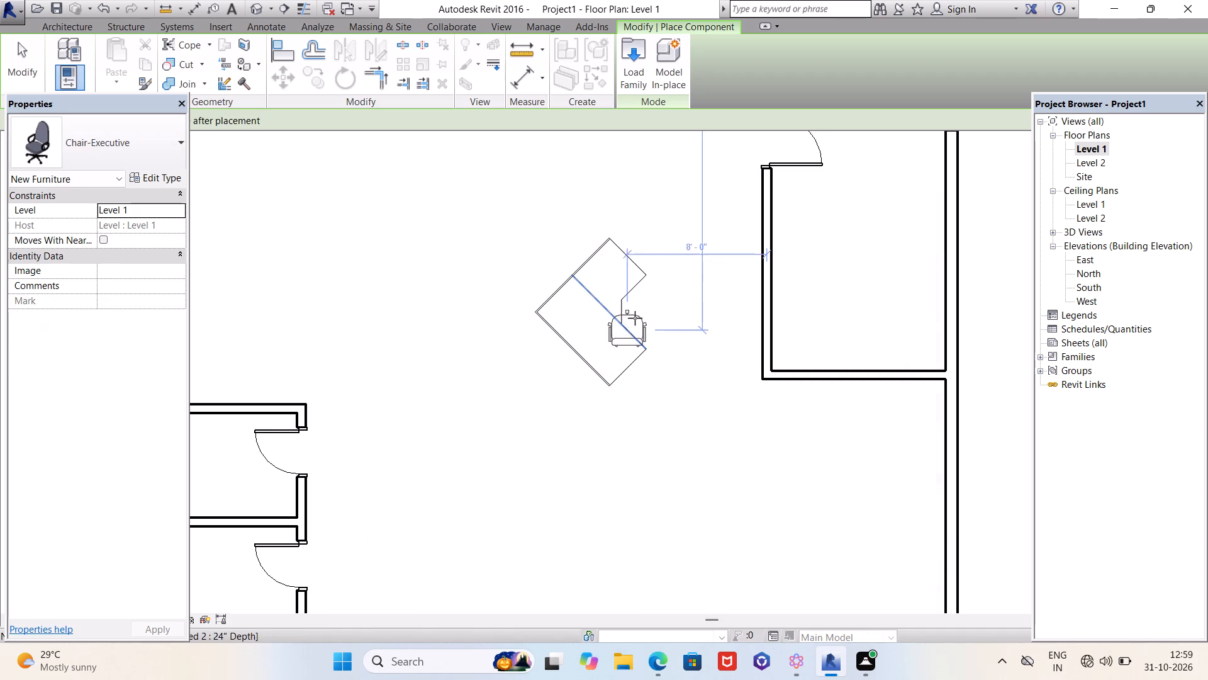
Place the executive chair in the inner corner of the L-shaped counter top, rotated to face west toward the counter.
key(space)
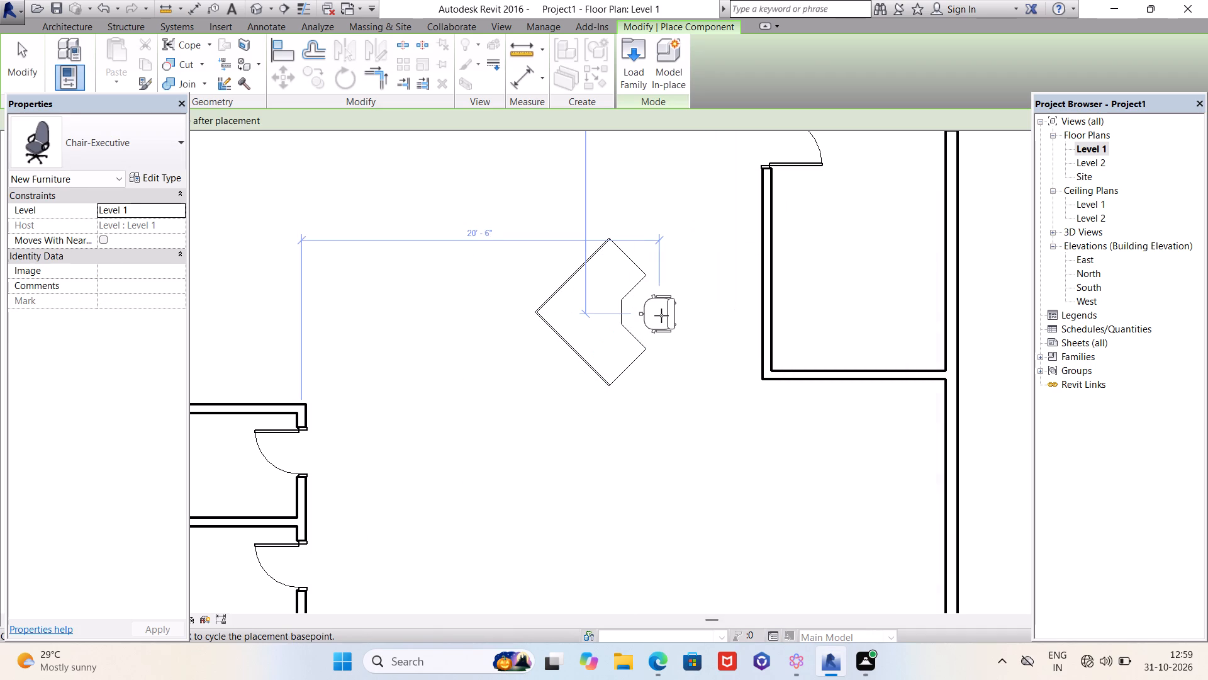
click(638, 314)
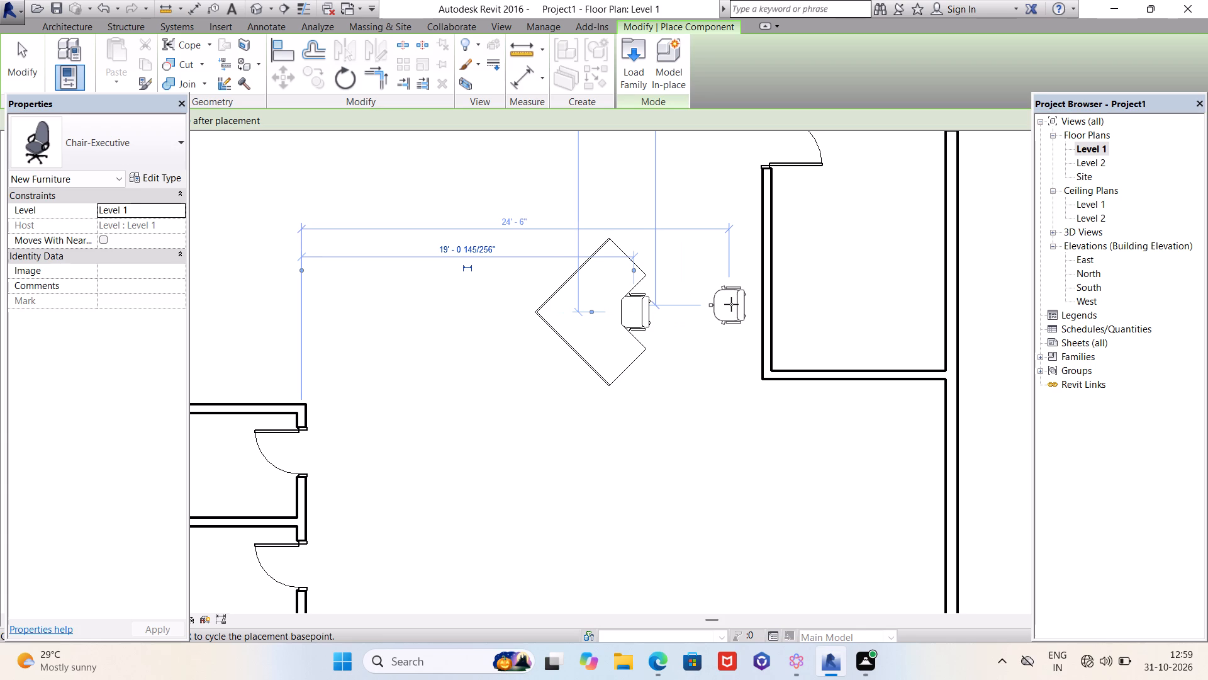
key(Escape)
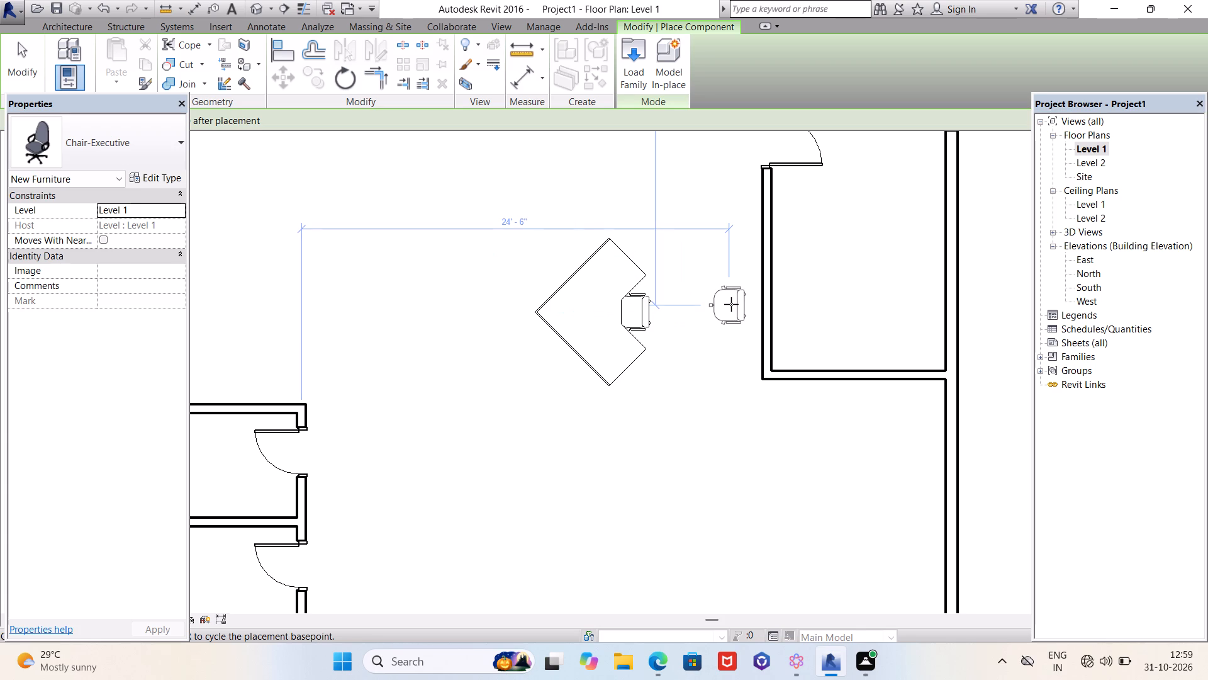
key(Escape)
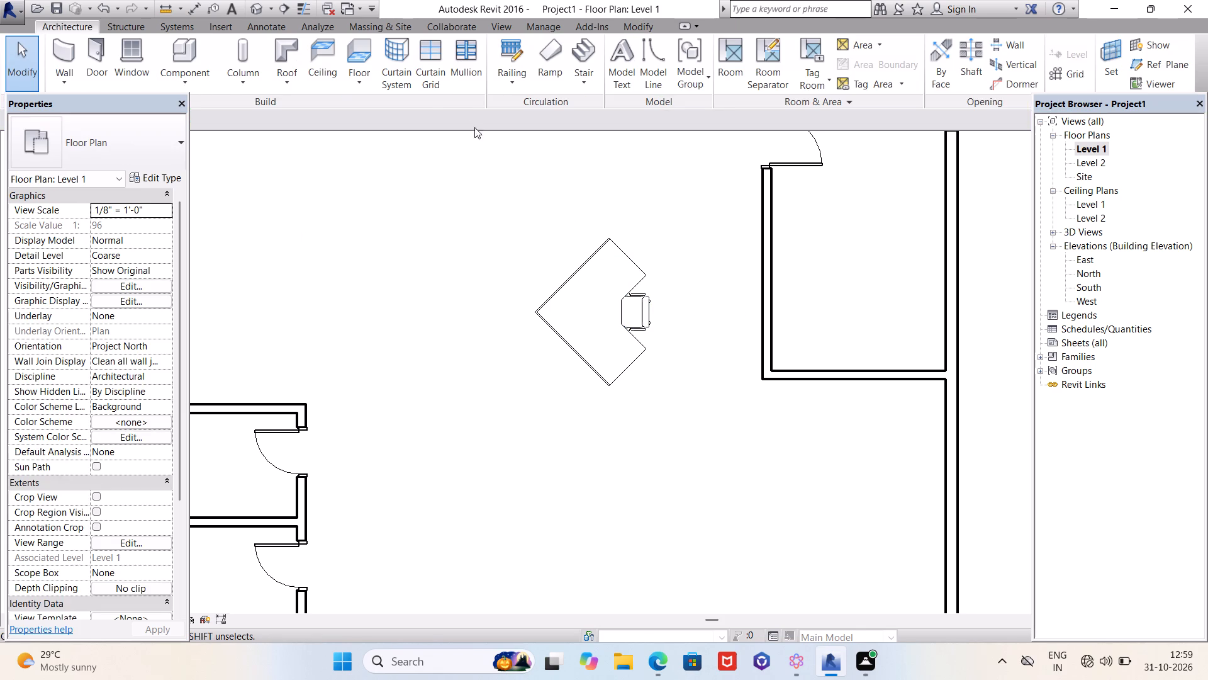
Load the TV - Flat Screen family from the library's Furniture folder.
click(187, 55)
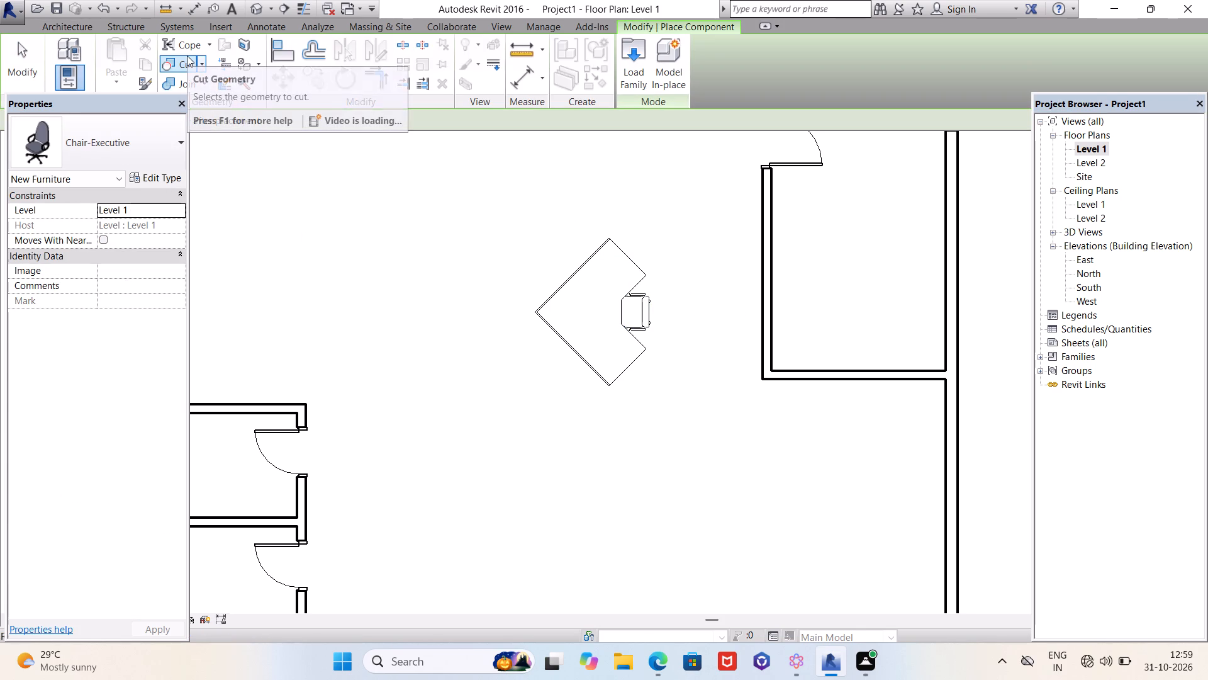
click(637, 55)
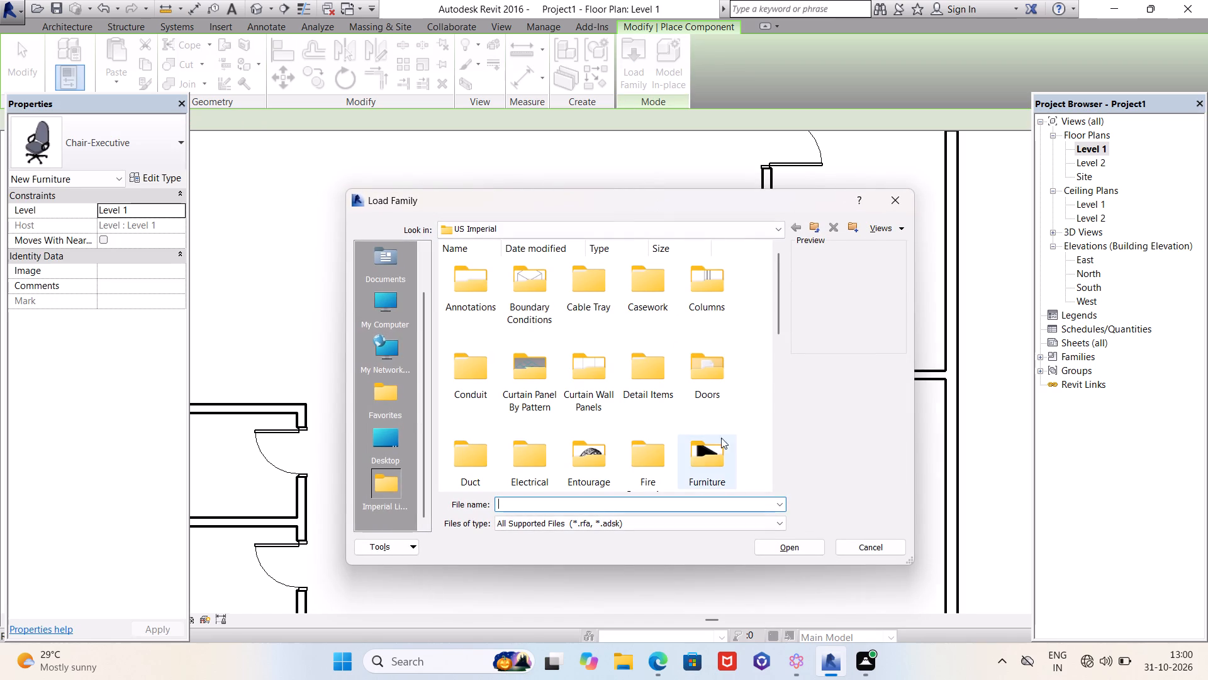
double_click(715, 453)
click(482, 356)
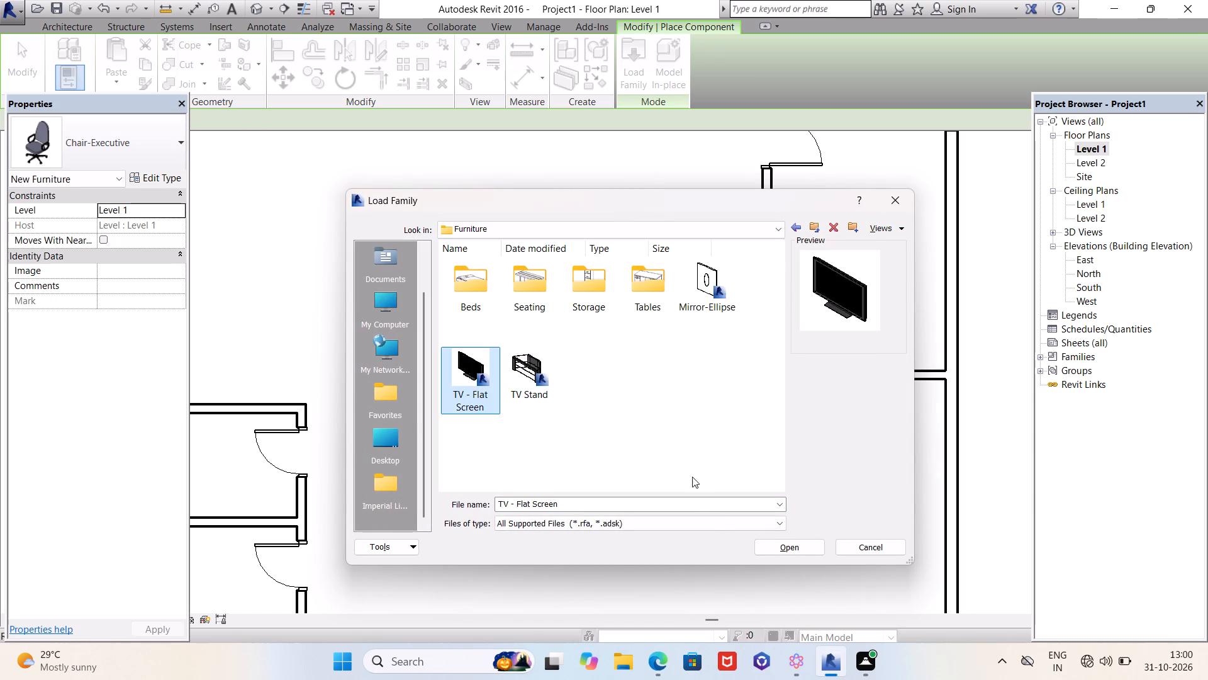
click(803, 552)
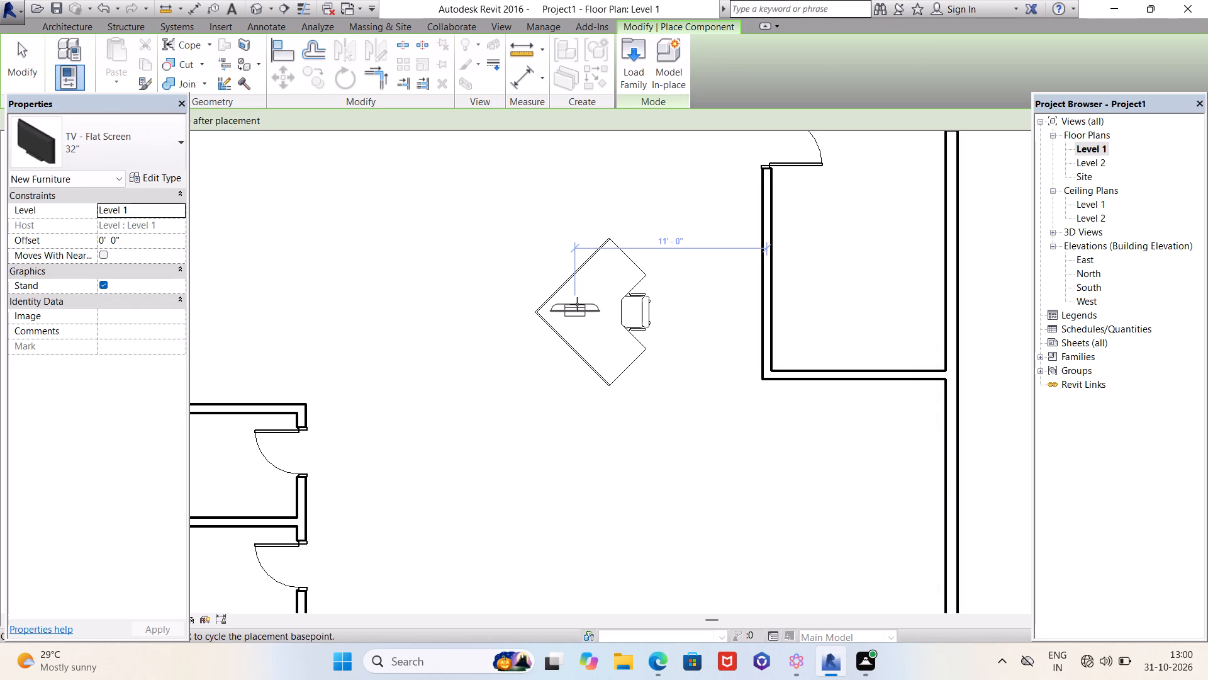
Place the 32" flat-screen TV on the L-shaped counter top, just west of the executive chair, rotated to run north-south.
key(space)
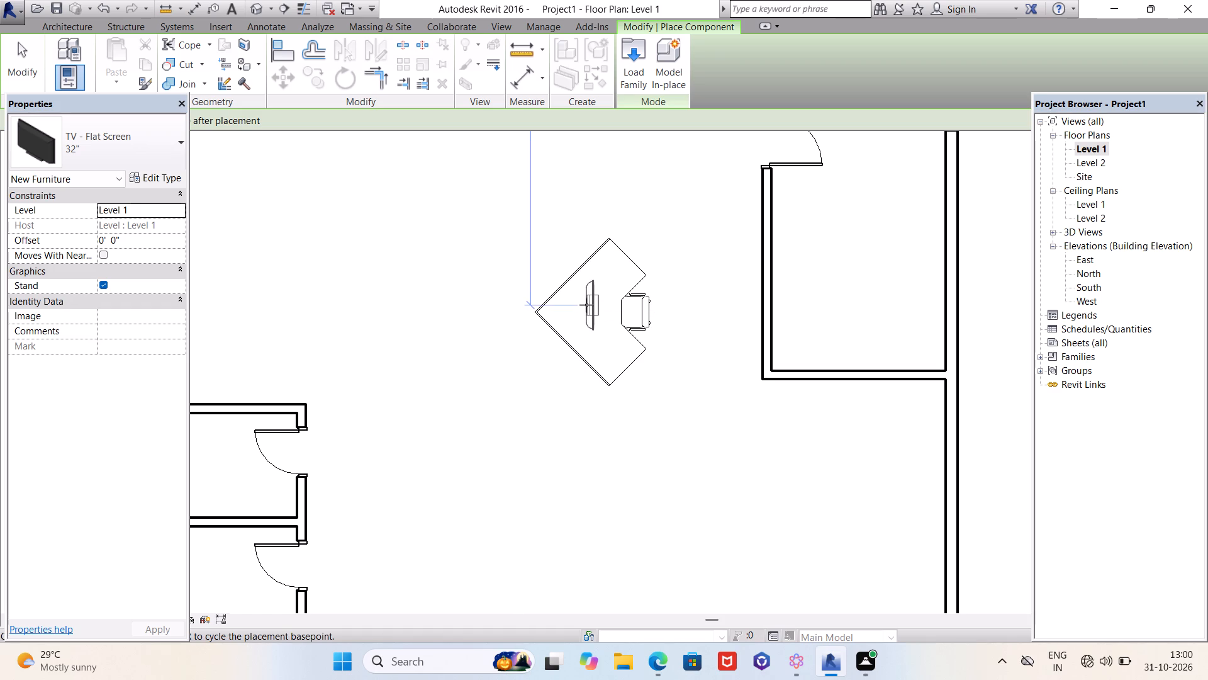
click(586, 305)
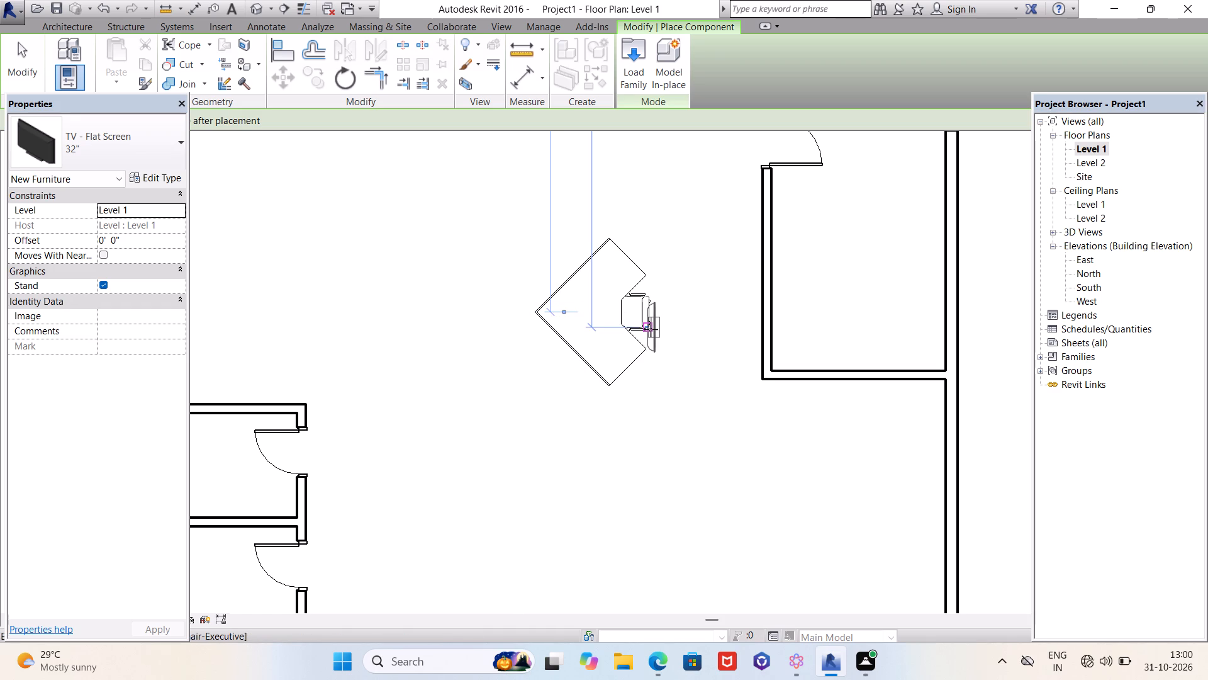
key(Escape)
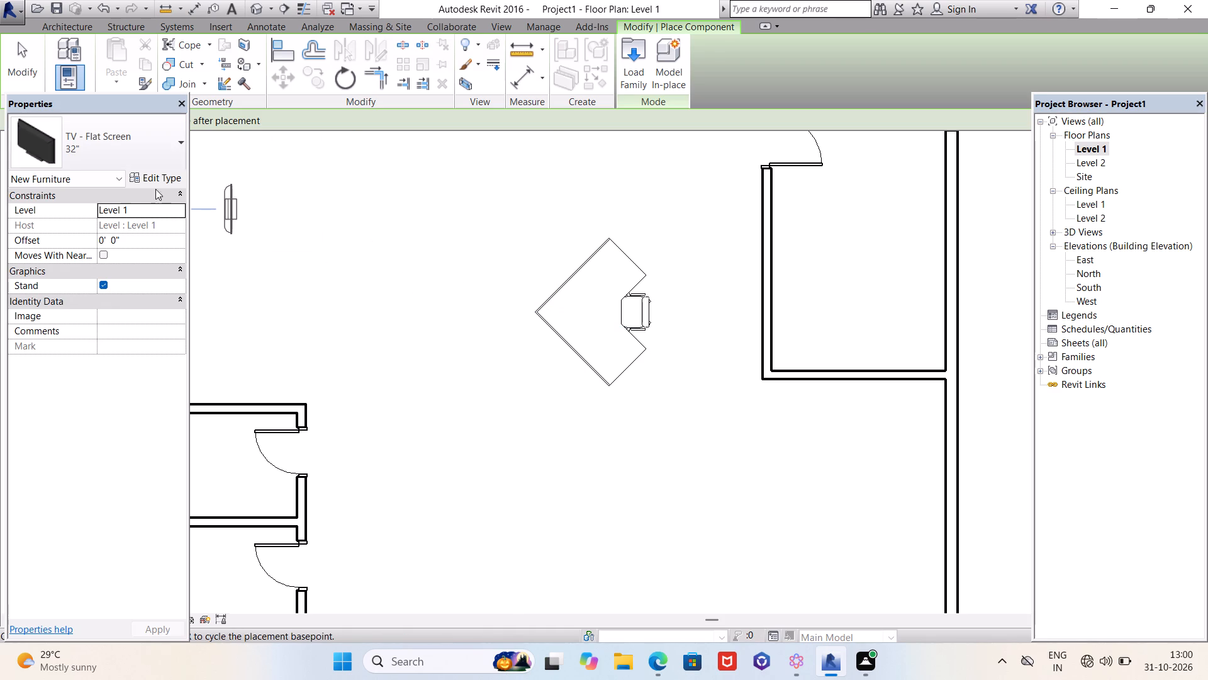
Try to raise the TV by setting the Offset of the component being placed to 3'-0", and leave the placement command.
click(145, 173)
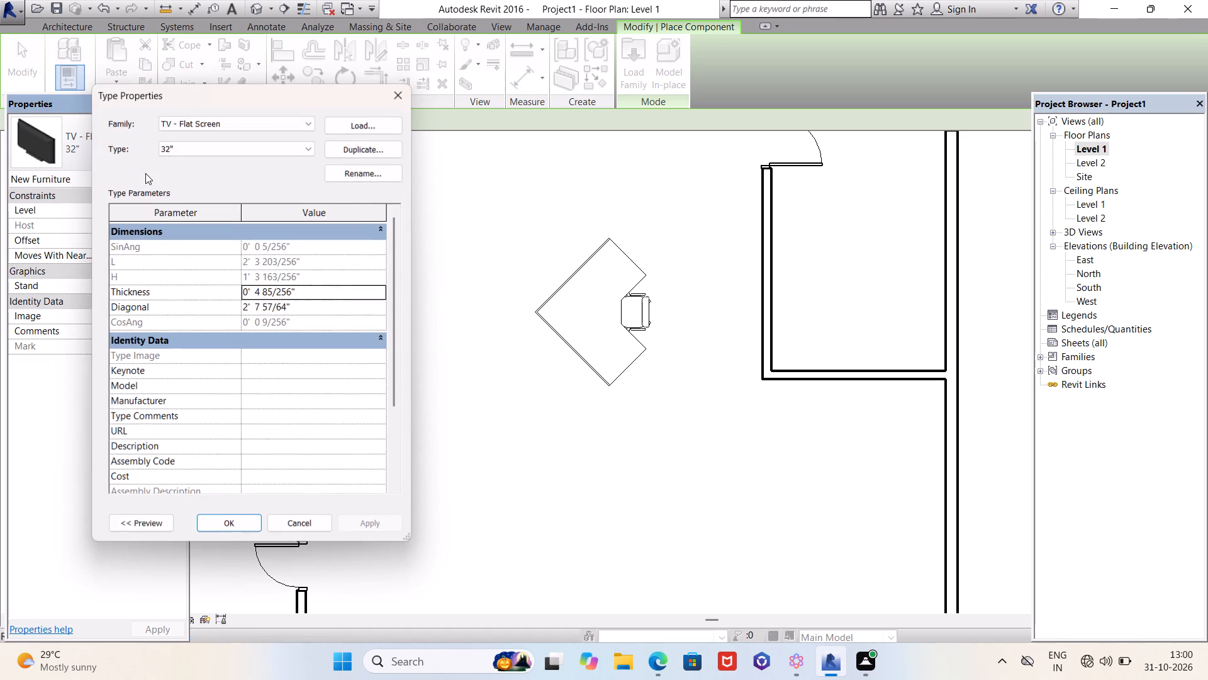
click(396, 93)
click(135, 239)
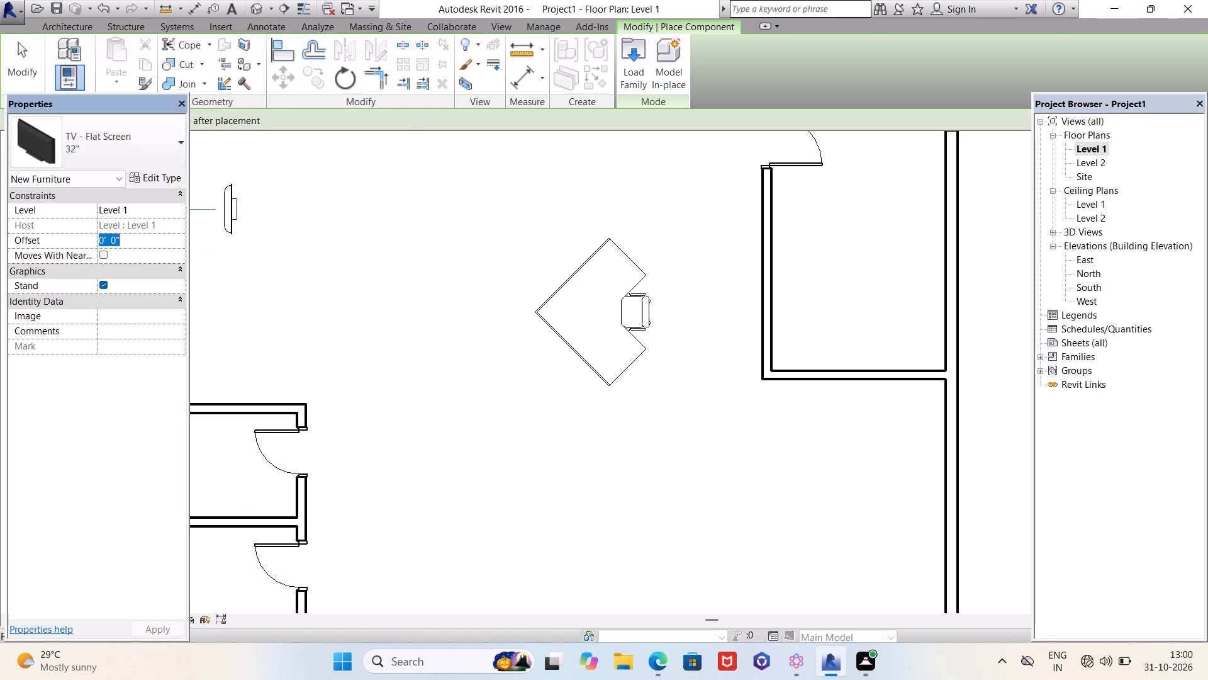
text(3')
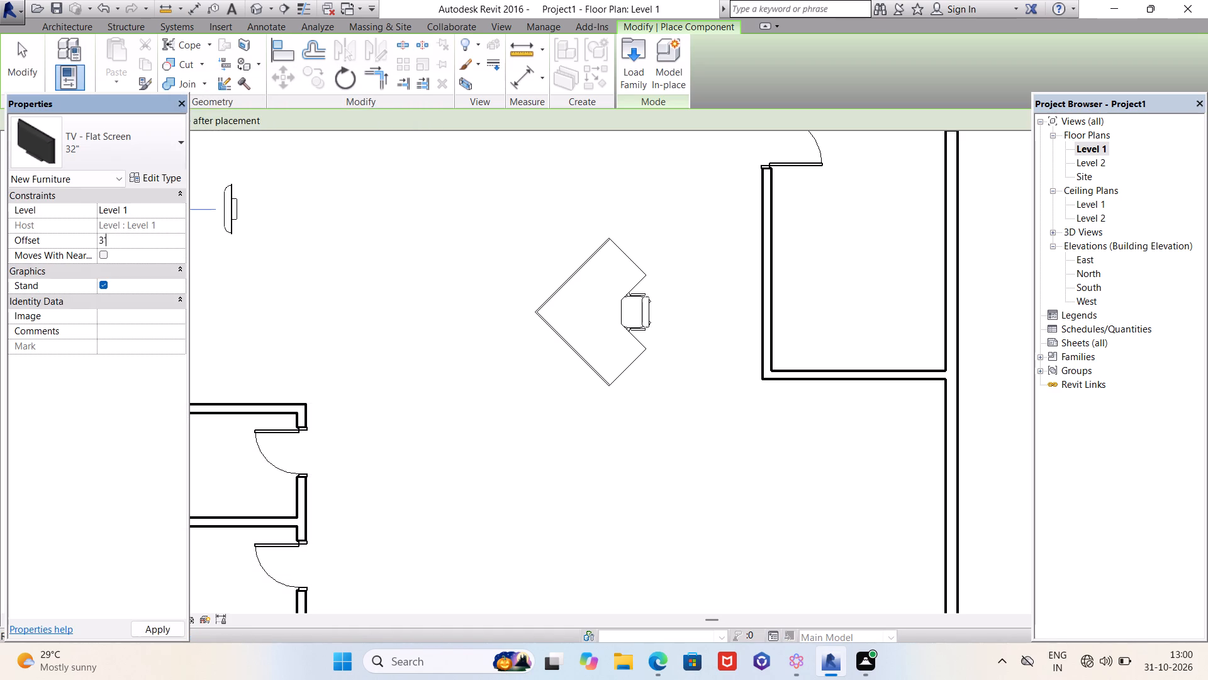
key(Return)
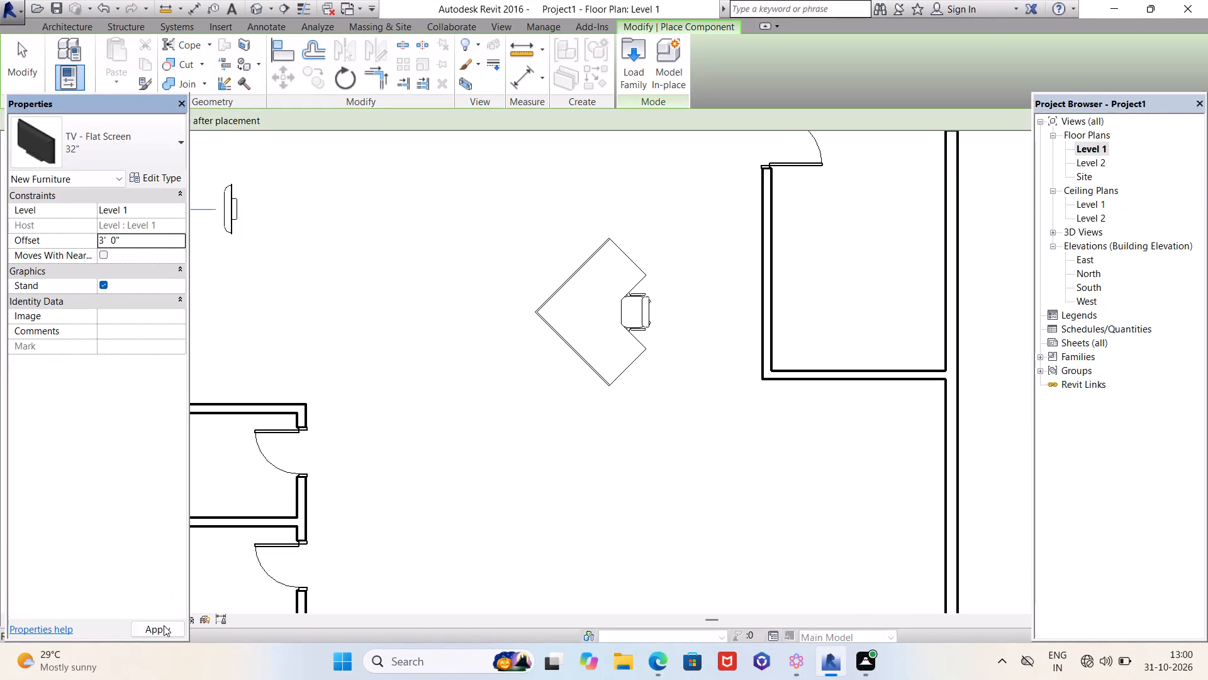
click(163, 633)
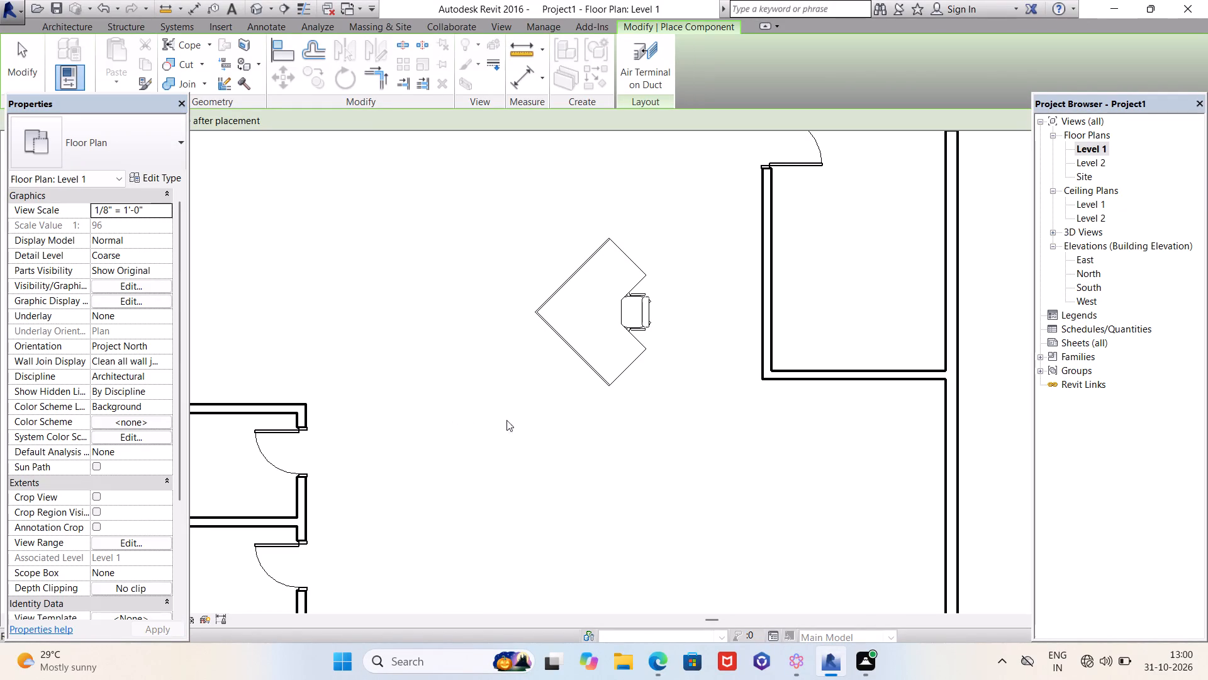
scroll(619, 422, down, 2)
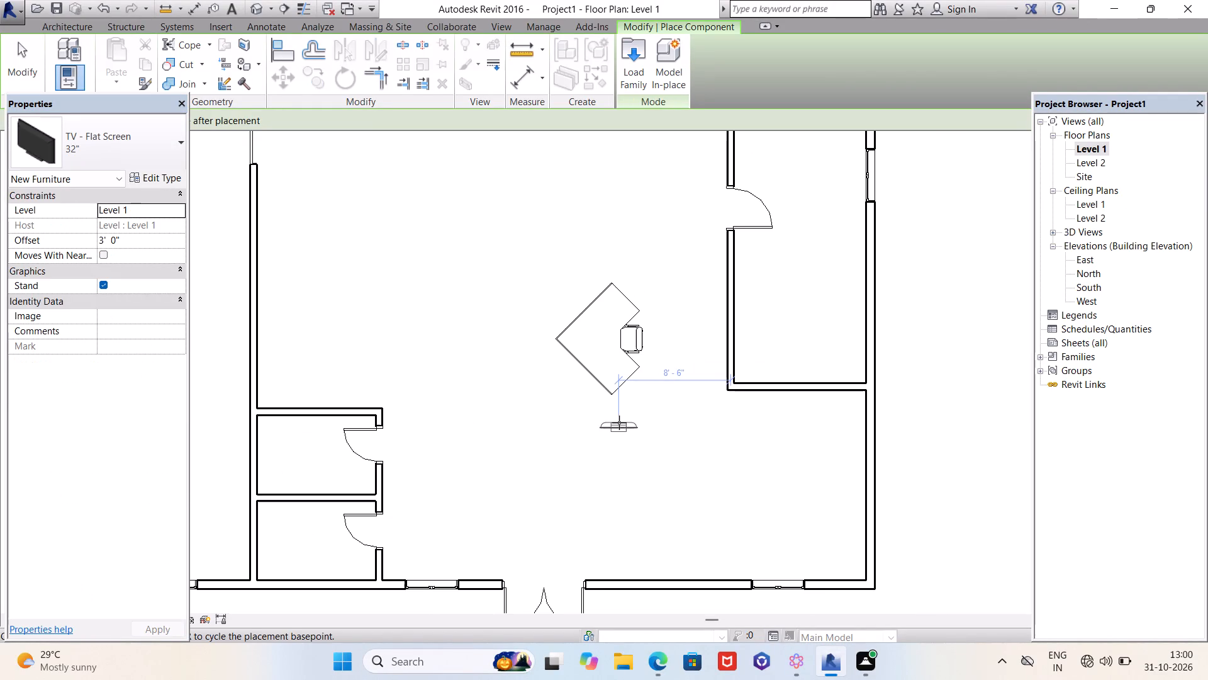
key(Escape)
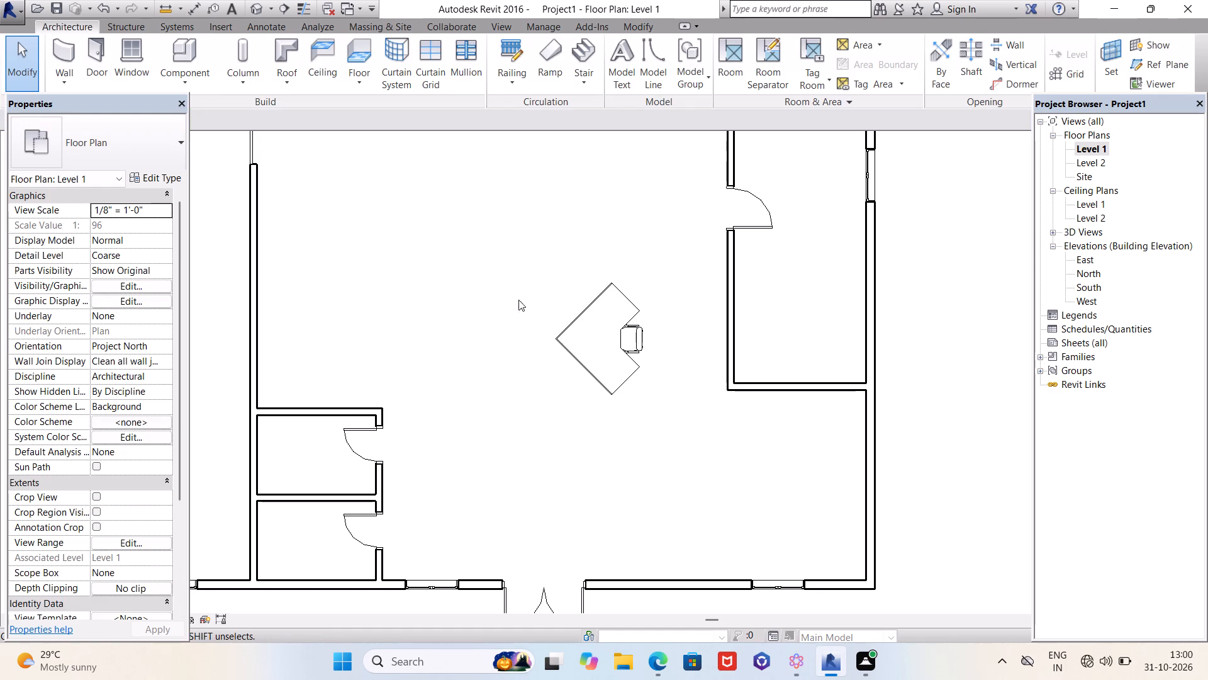
In the 3D view, set the 32" flat-screen TV's Offset to 3'-0" from Level 1.
click(259, 6)
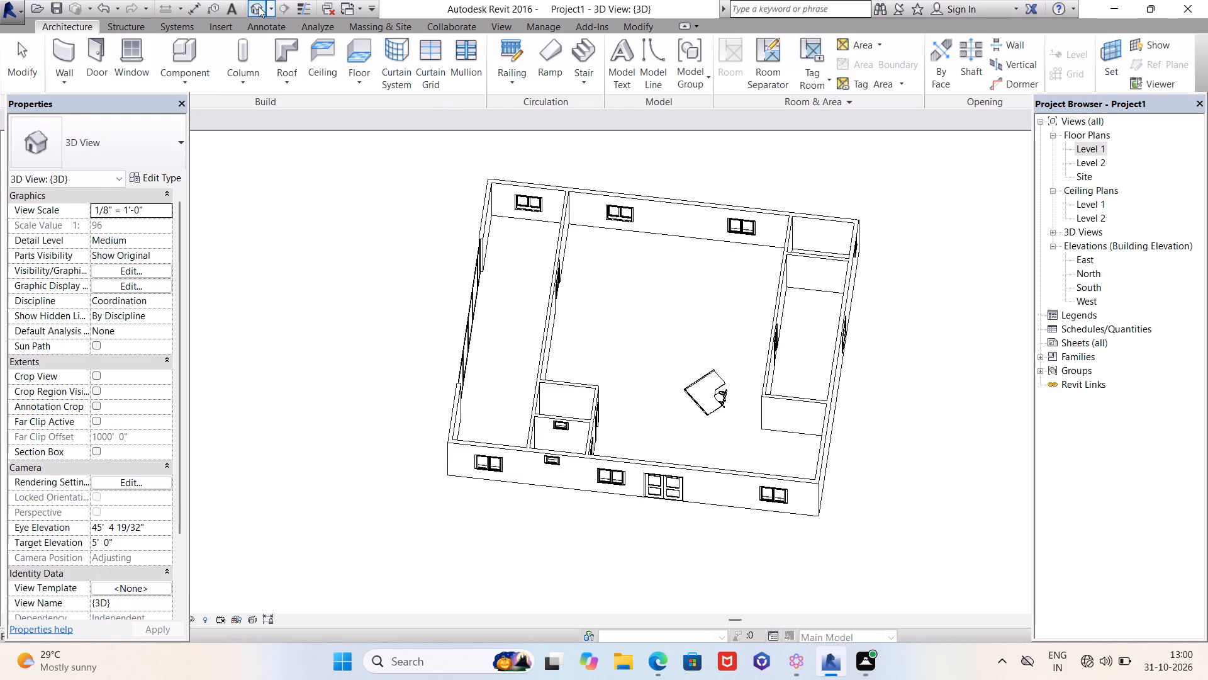
scroll(671, 387, up, 4)
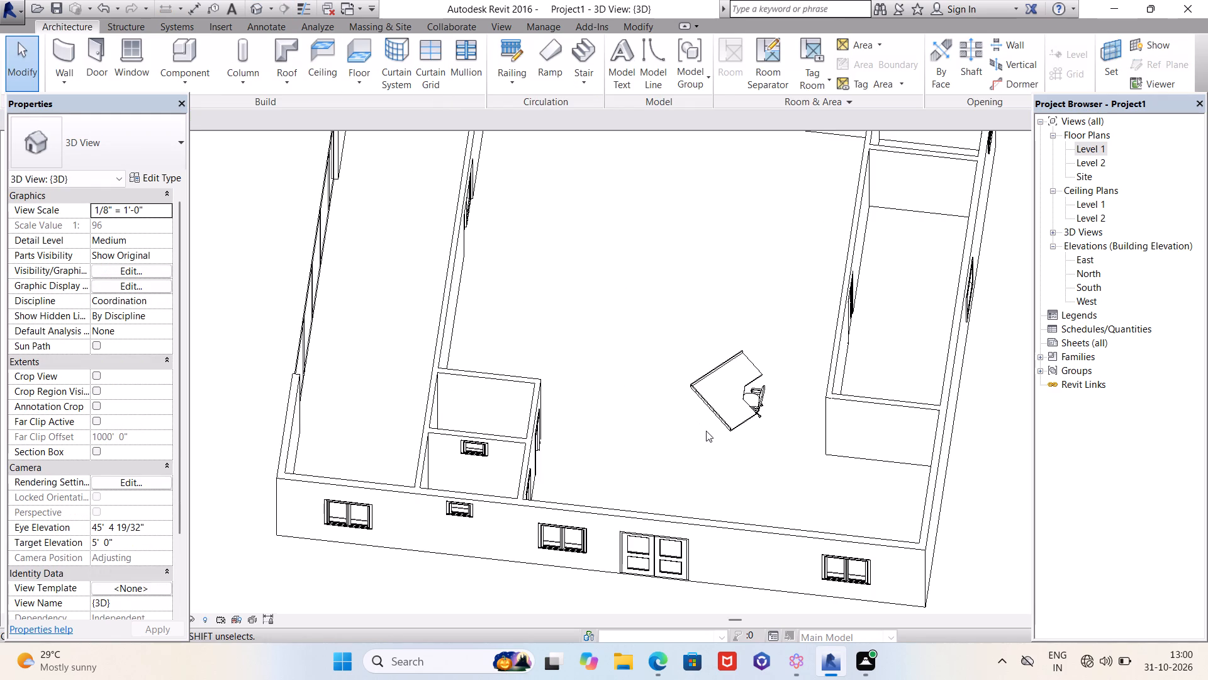
shift+middle_drag(708, 431, 789, 245)
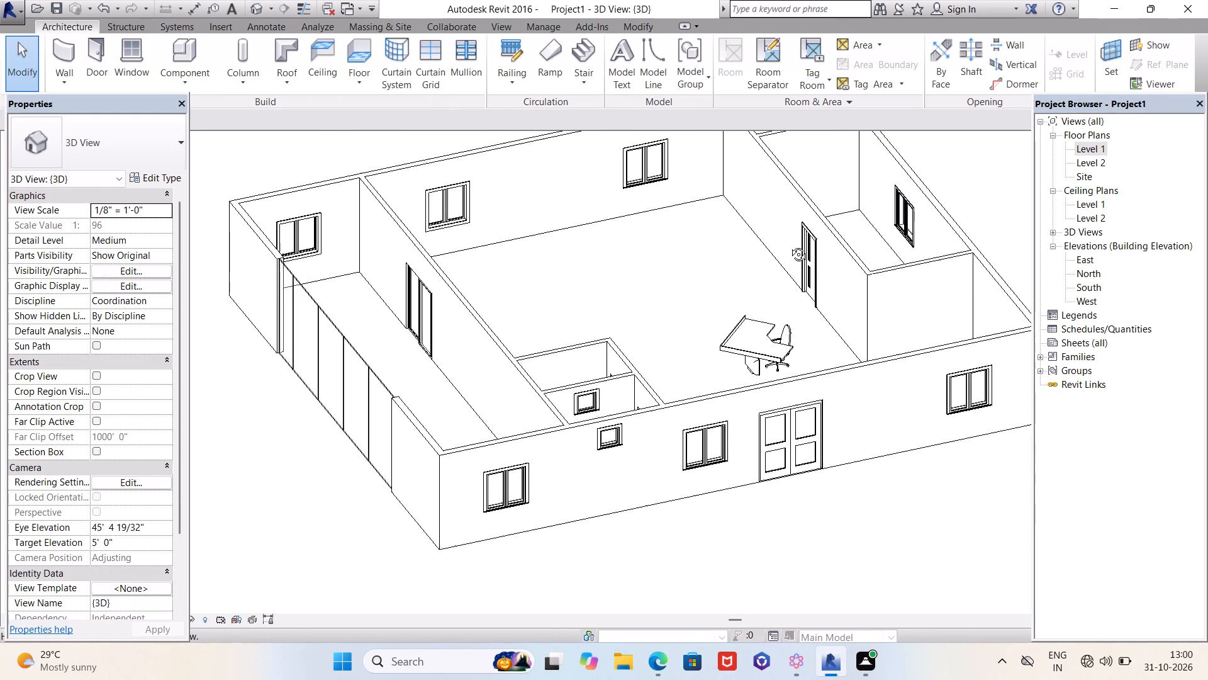
shift+middle_drag(789, 245, 608, 300)
scroll(630, 450, up, 4)
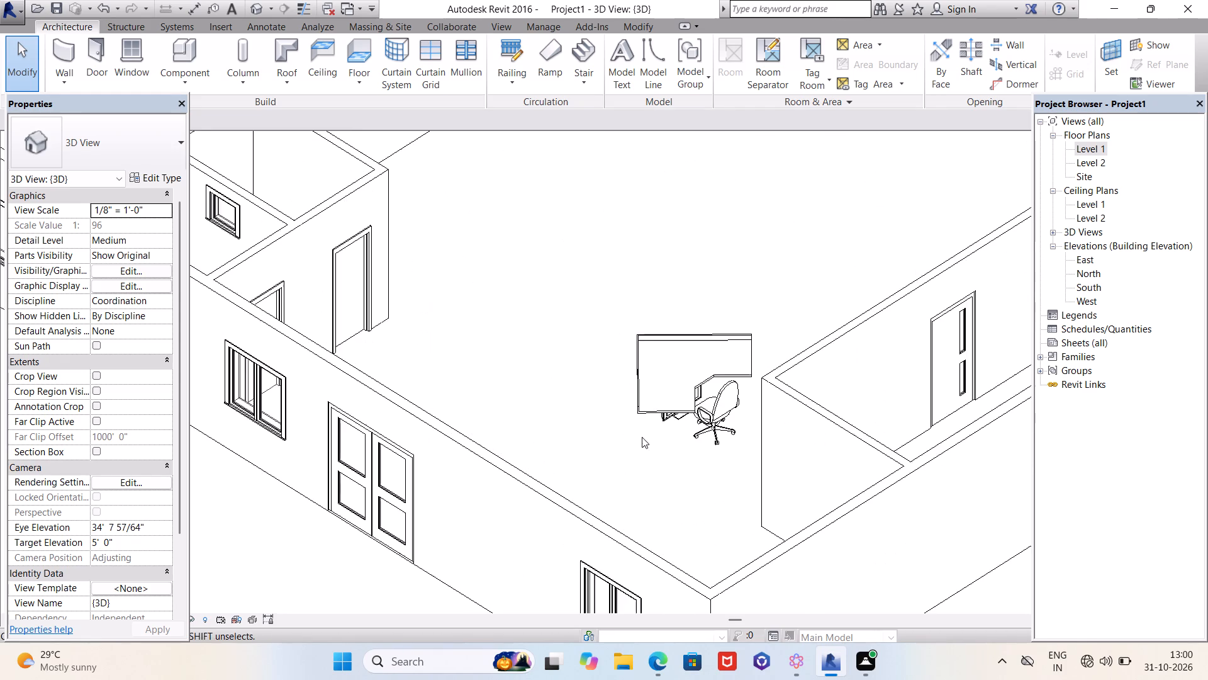
click(666, 422)
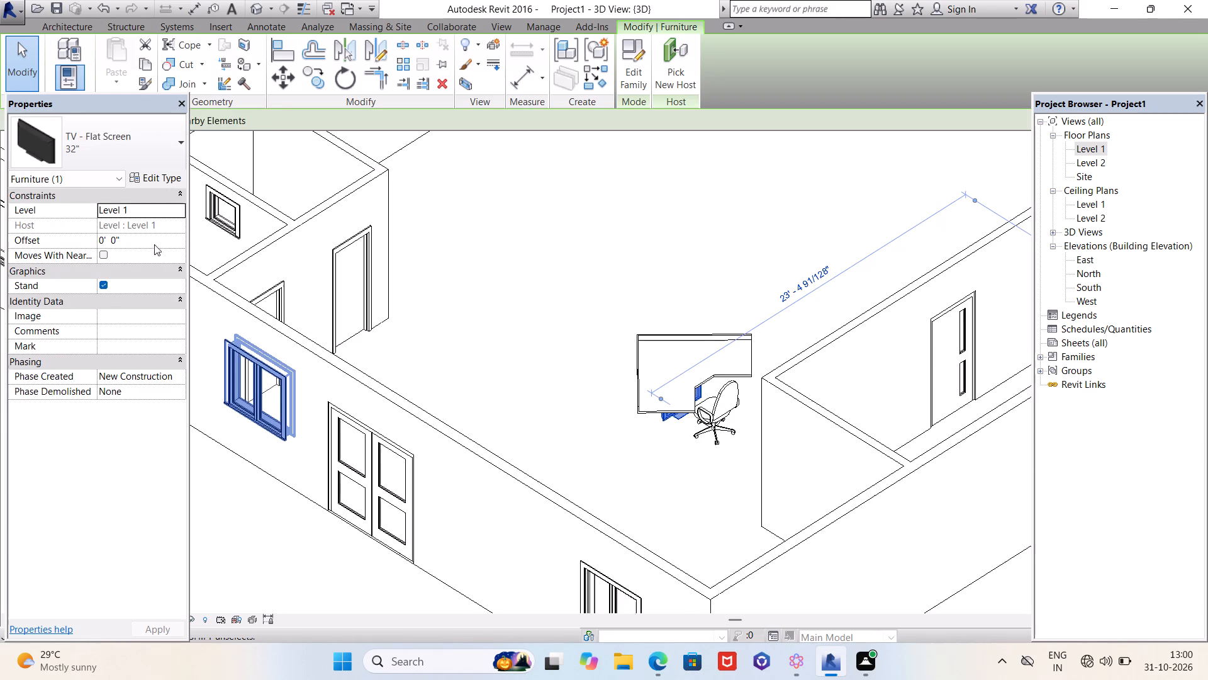
click(126, 237)
key(BackSpace)
key(BackSpace)
key(BackSpace)
key(BackSpace)
key(BackSpace)
key(BackSpace)
key(BackSpace)
key(BackSpace)
key(BackSpace)
key(BackSpace)
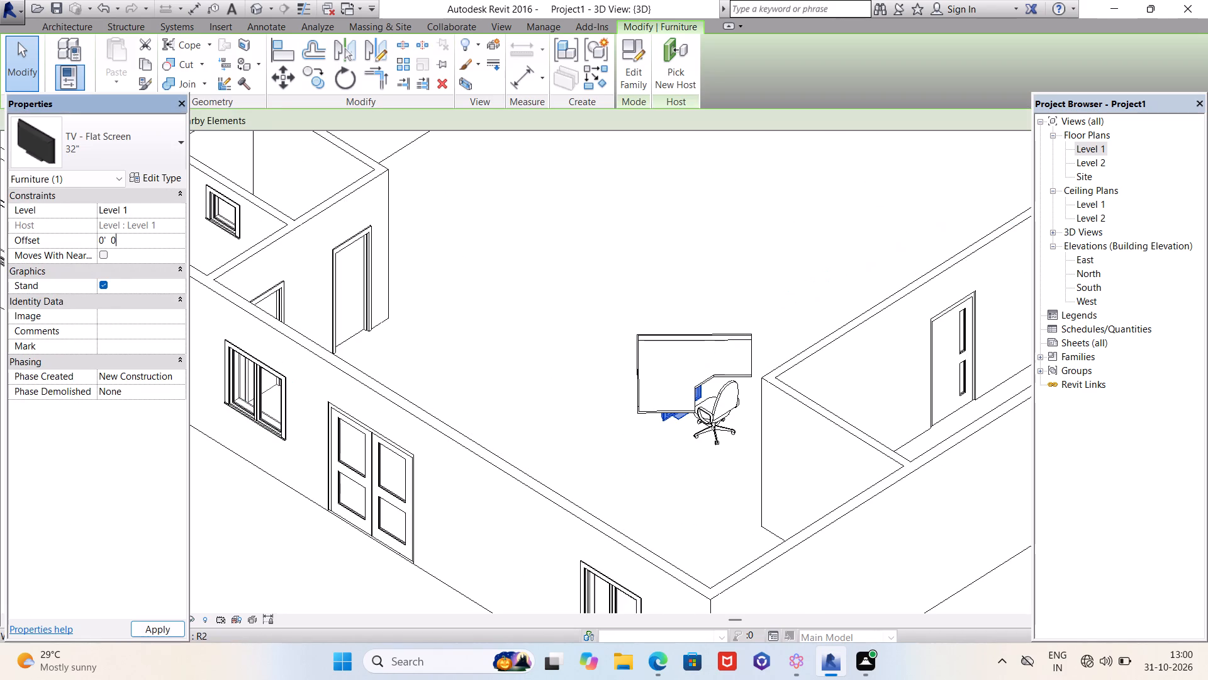
text(3')
key(Return)
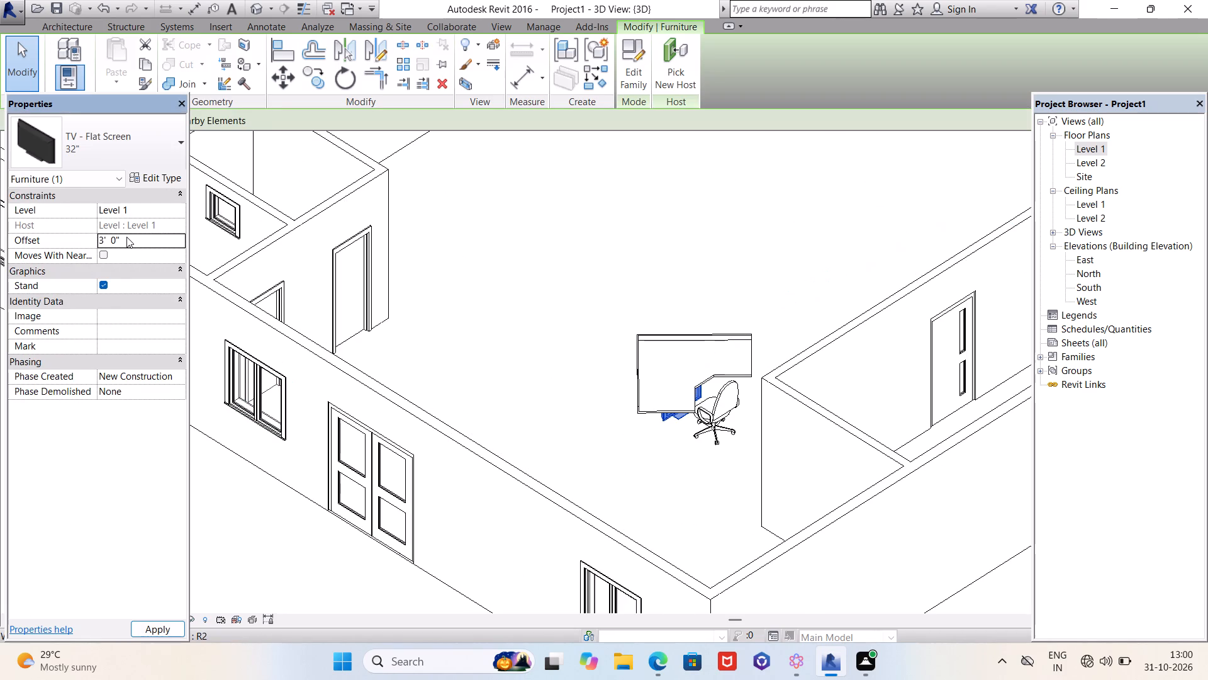
click(169, 626)
key(Escape)
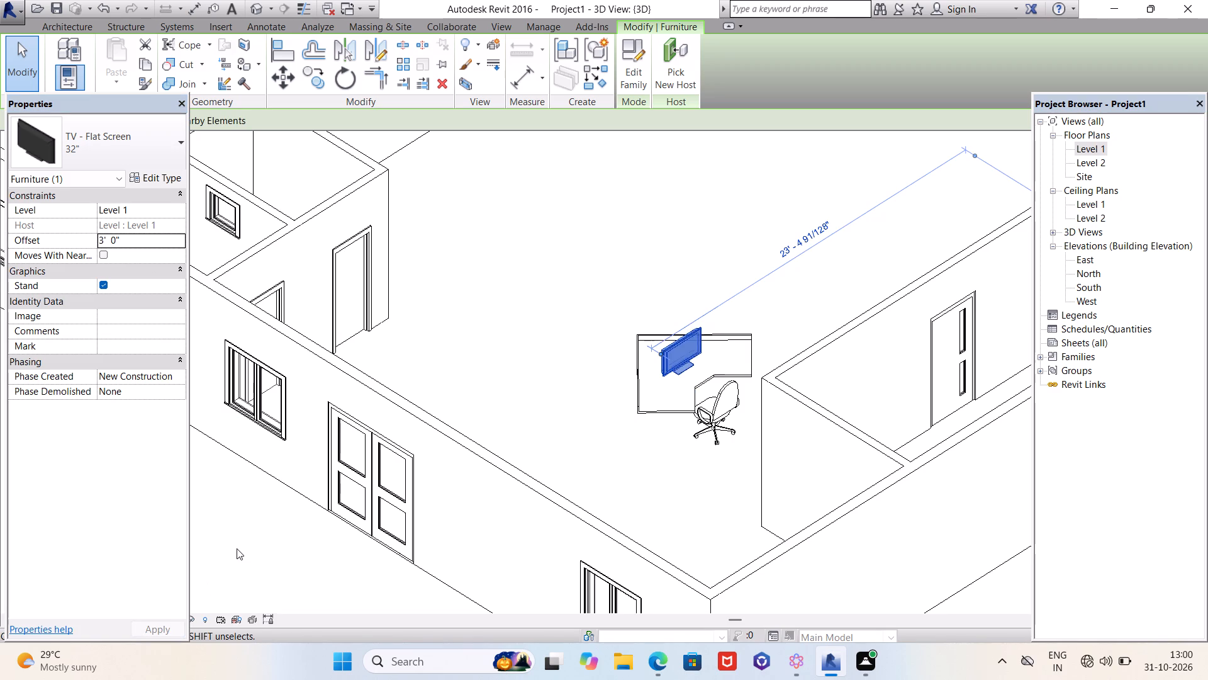
key(Escape)
Examine the TV, counter and chair from several angles in 3D, and return to the Level 1 floor plan.
scroll(563, 312, down, 2)
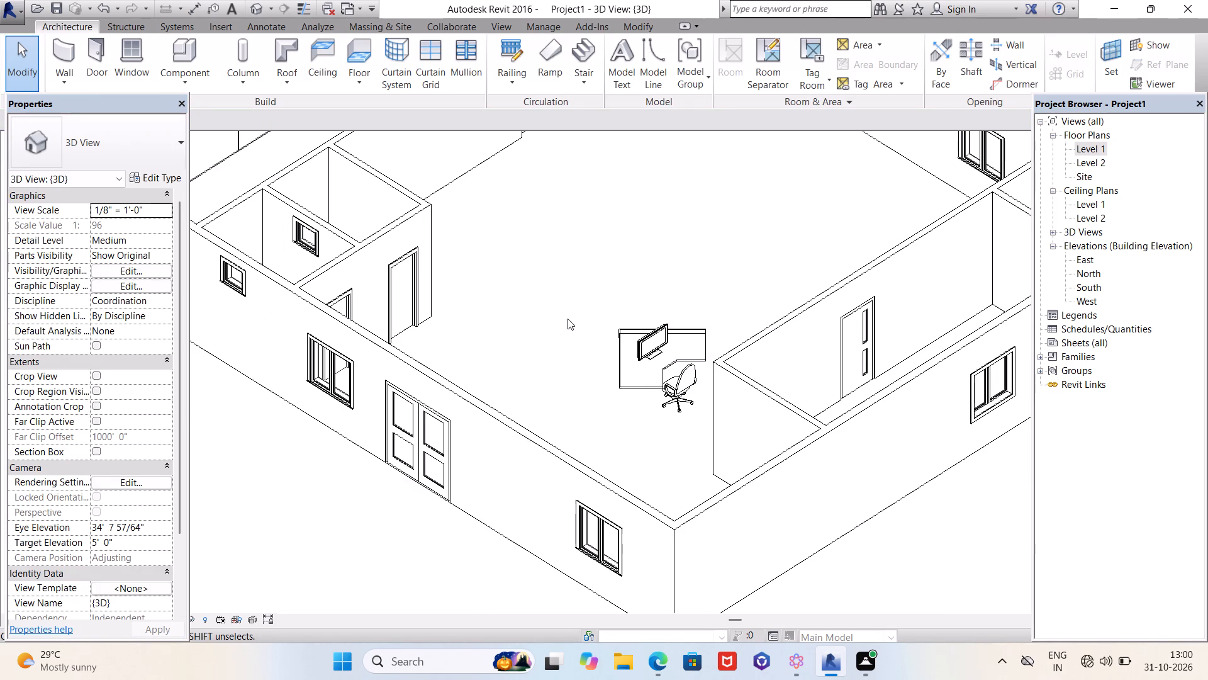
shift+middle_drag(486, 314, 773, 351)
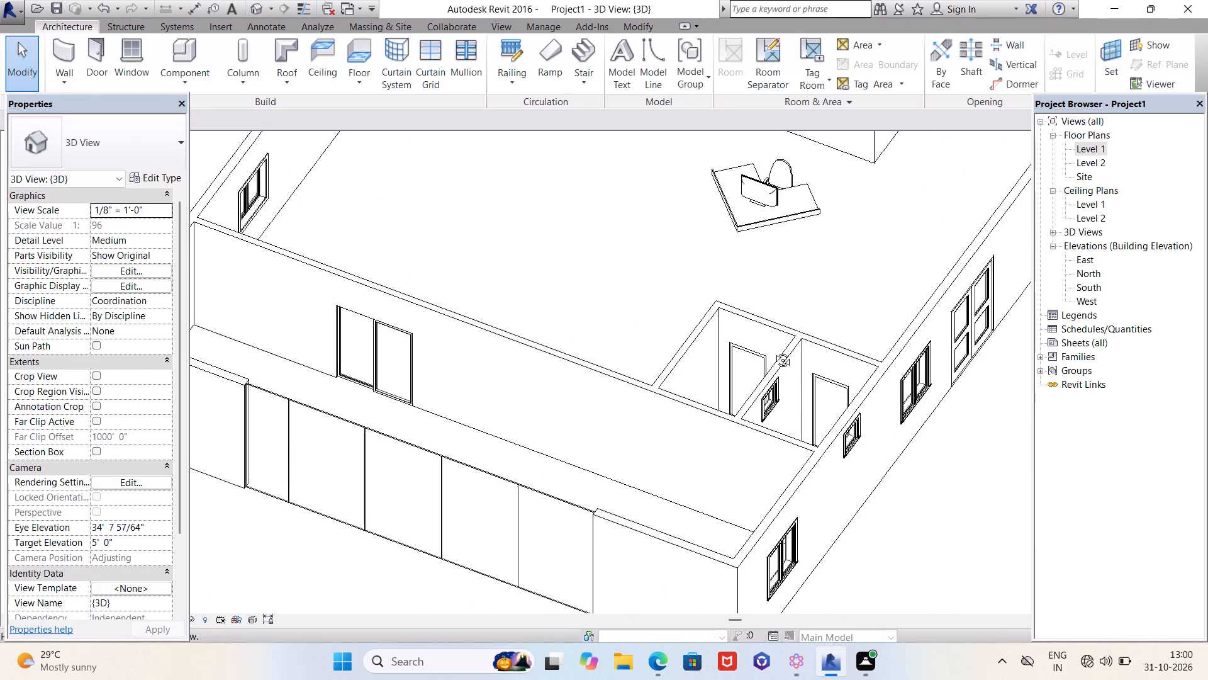
shift+middle_drag(773, 351, 593, 280)
scroll(605, 322, down, 2)
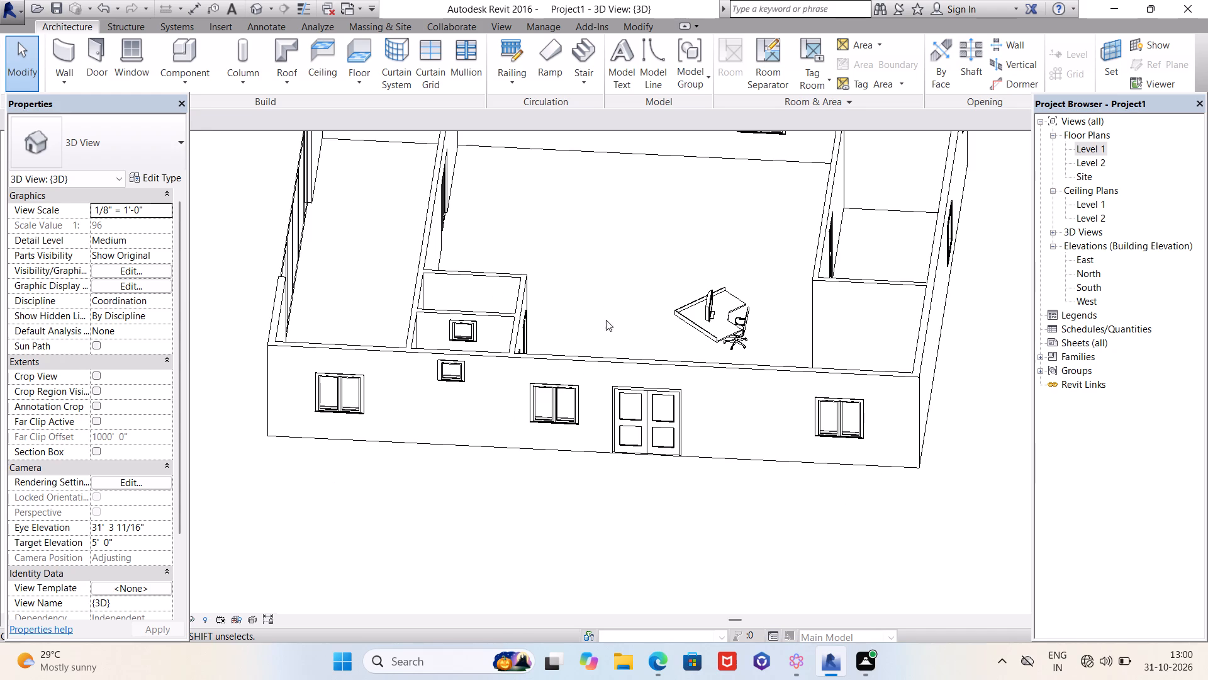
click(1077, 150)
click(1078, 151)
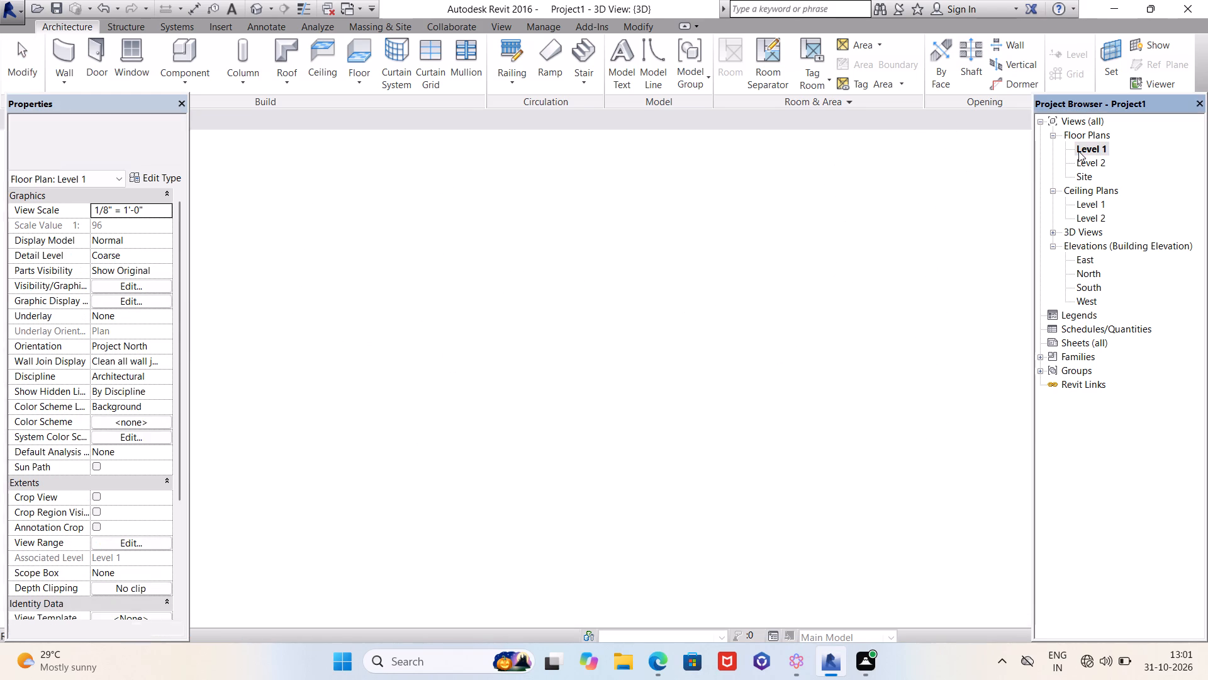
scroll(707, 479, down, 6)
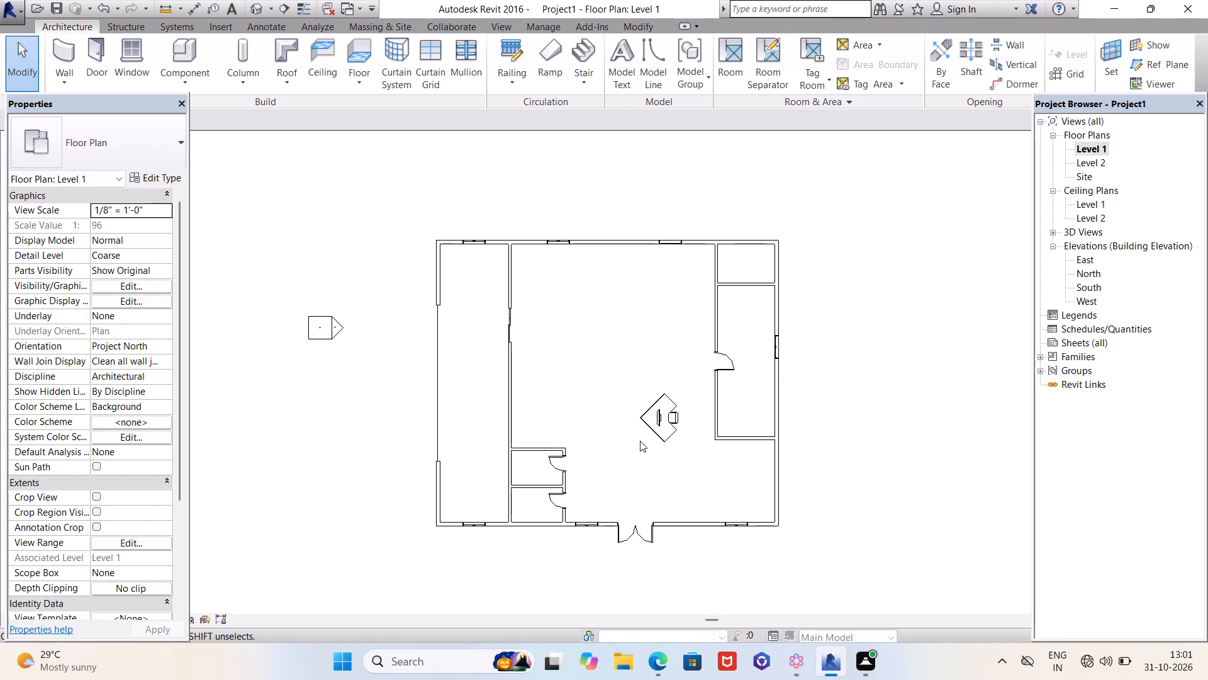
Load the Sink Vanity-Square family from the library's Plumbing > Architectural > Fixtures > Sinks folder for component placement.
double_click(187, 49)
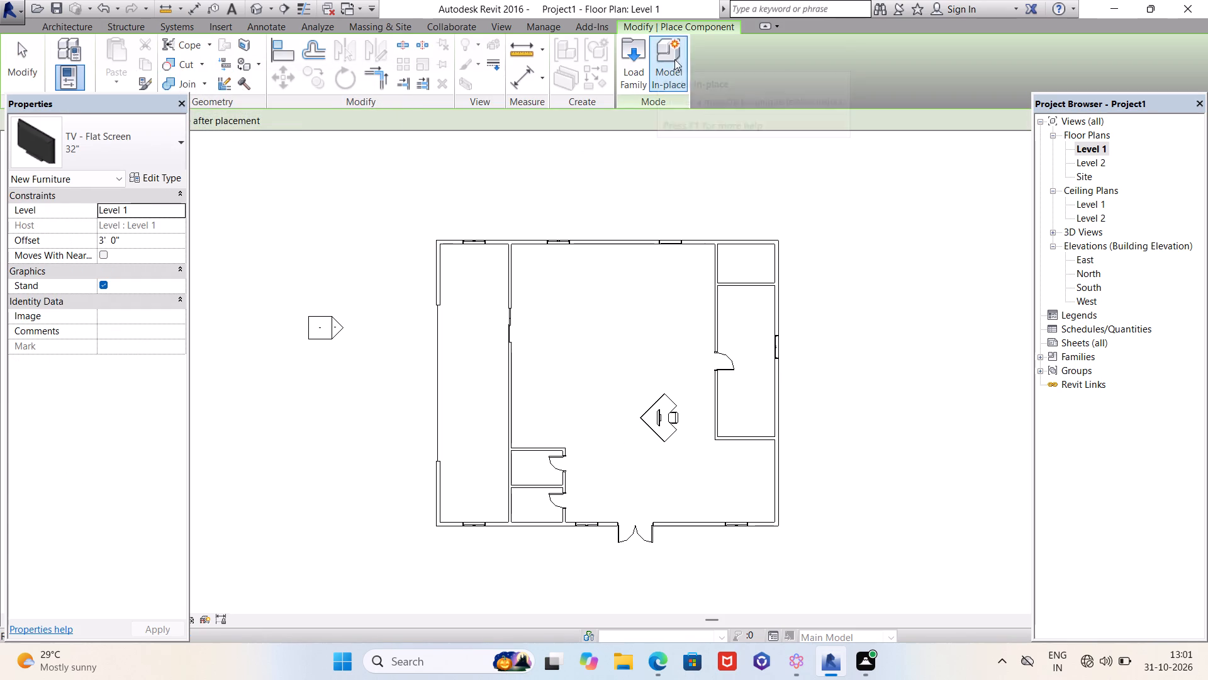
click(639, 50)
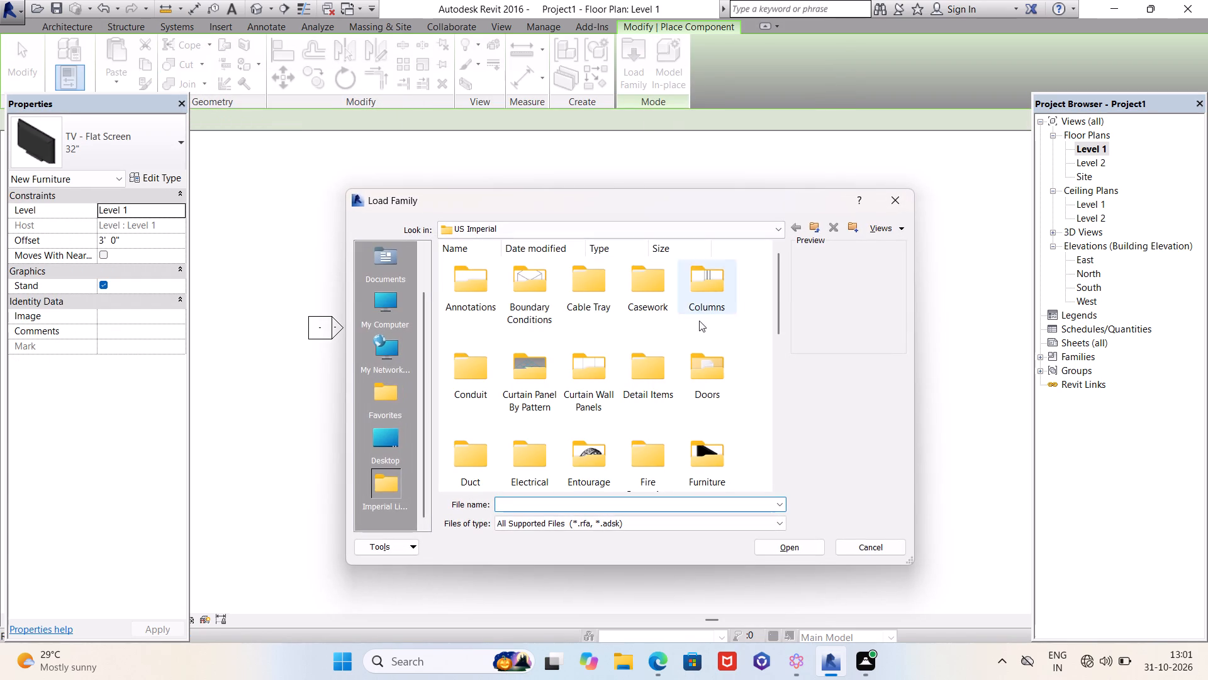
scroll(669, 367, down, 4)
scroll(656, 368, up, 1)
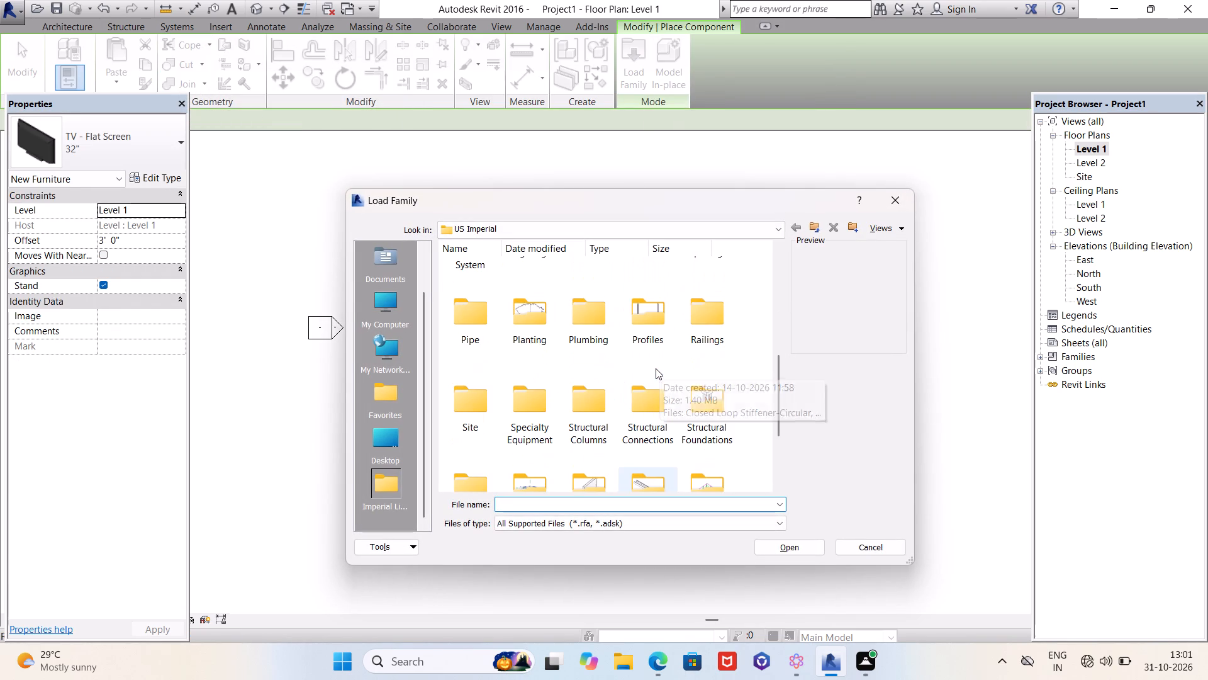
double_click(576, 312)
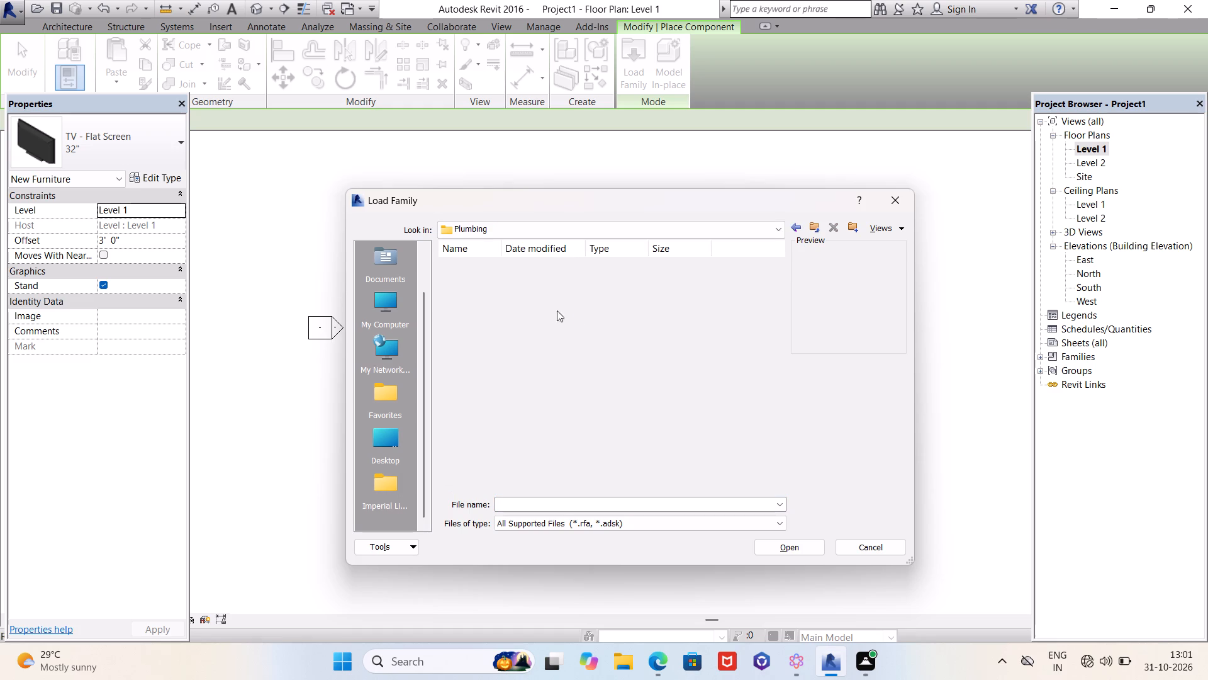
double_click(476, 290)
double_click(544, 284)
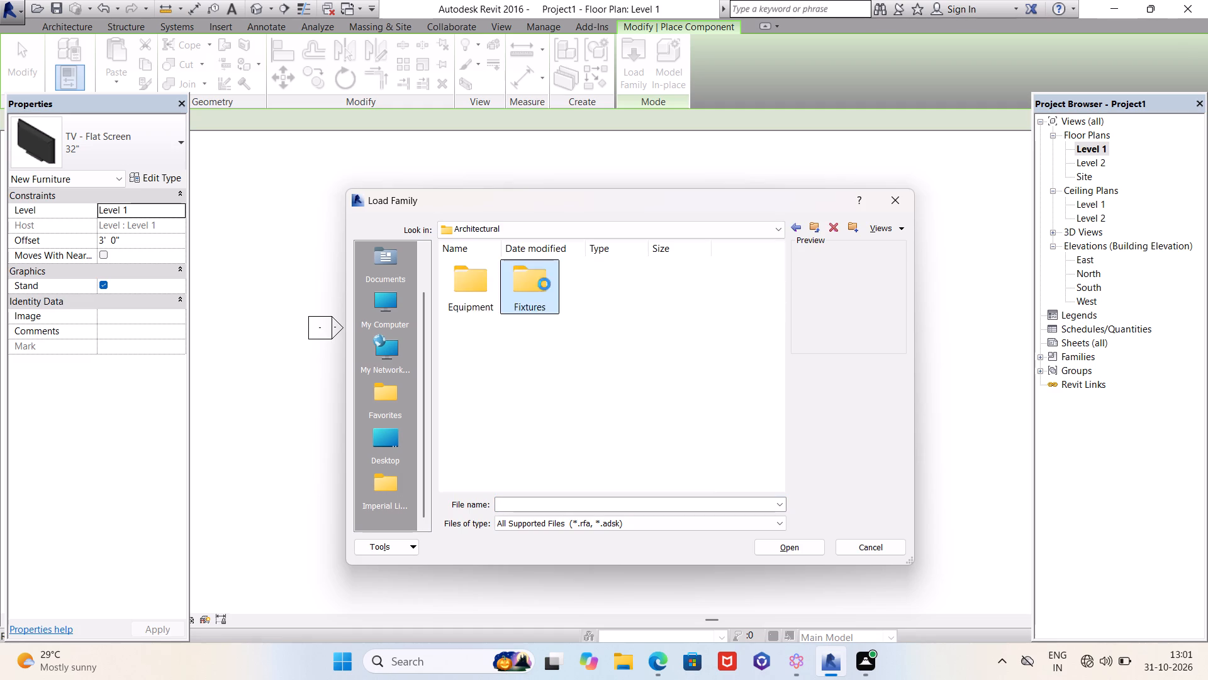
click(695, 288)
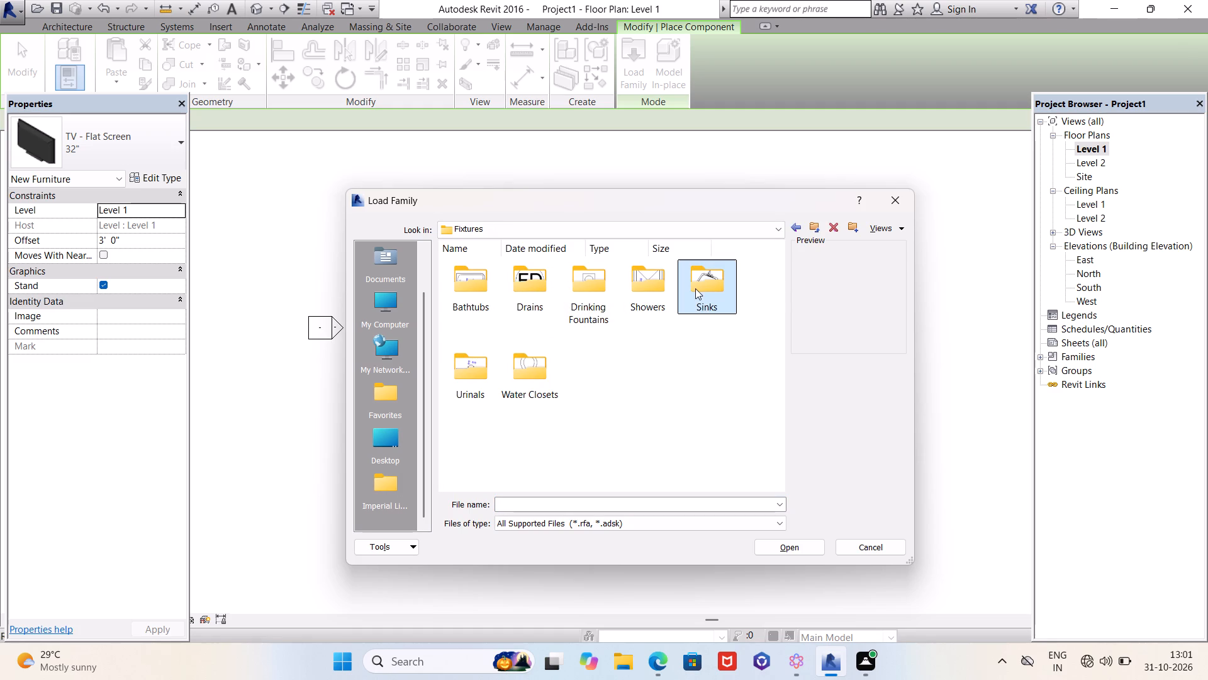
double_click(695, 288)
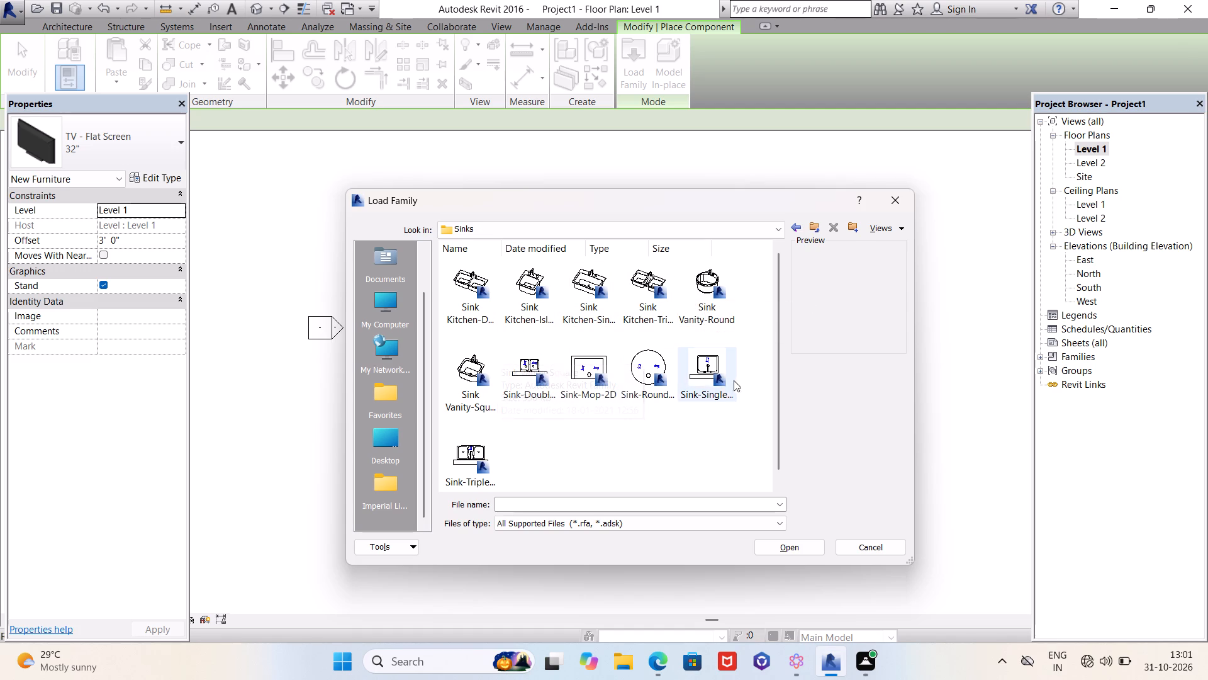
click(711, 378)
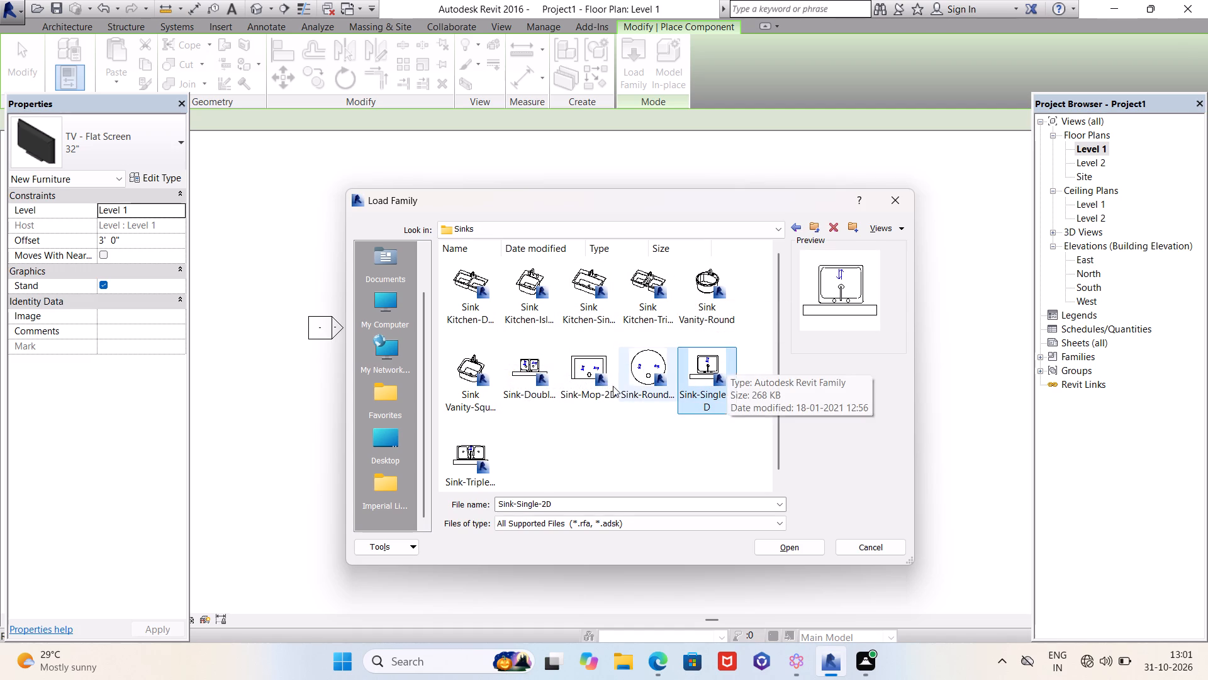
click(470, 377)
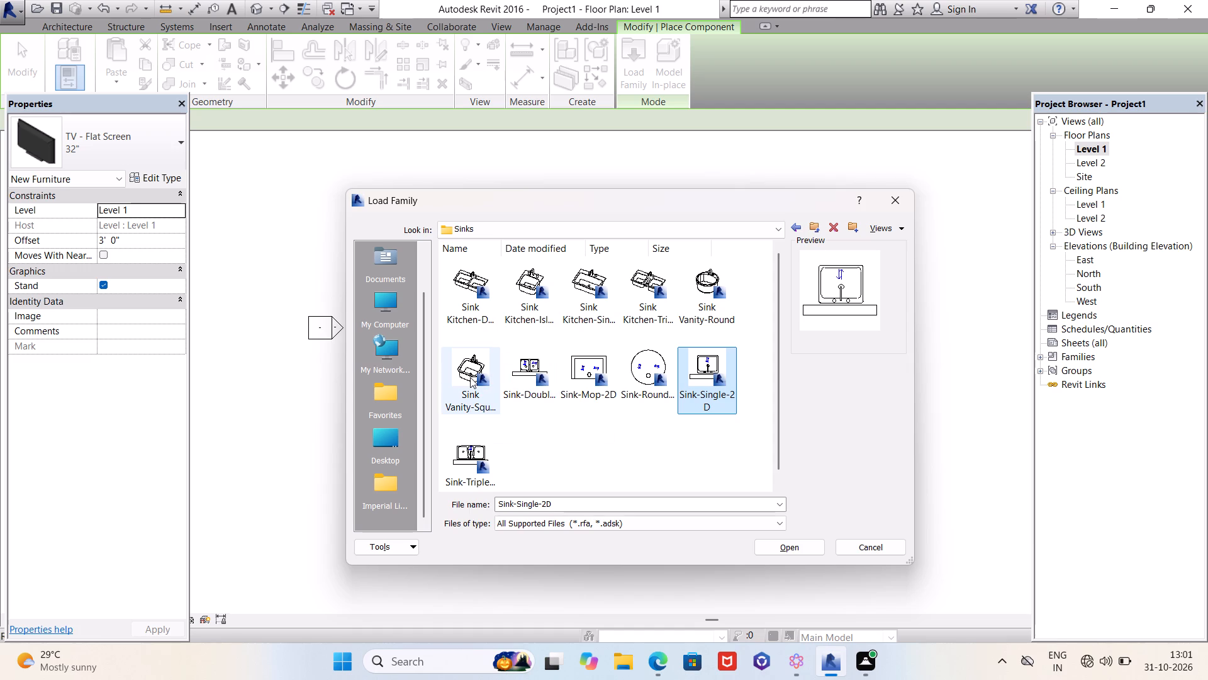
click(467, 462)
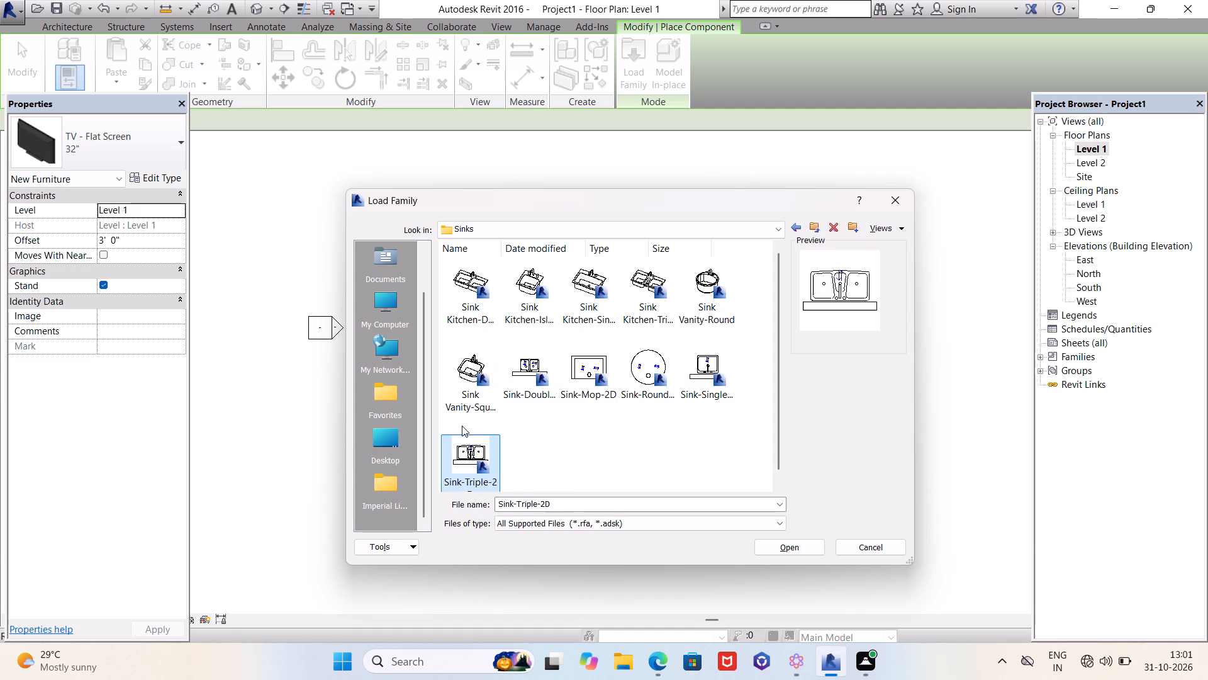
click(465, 375)
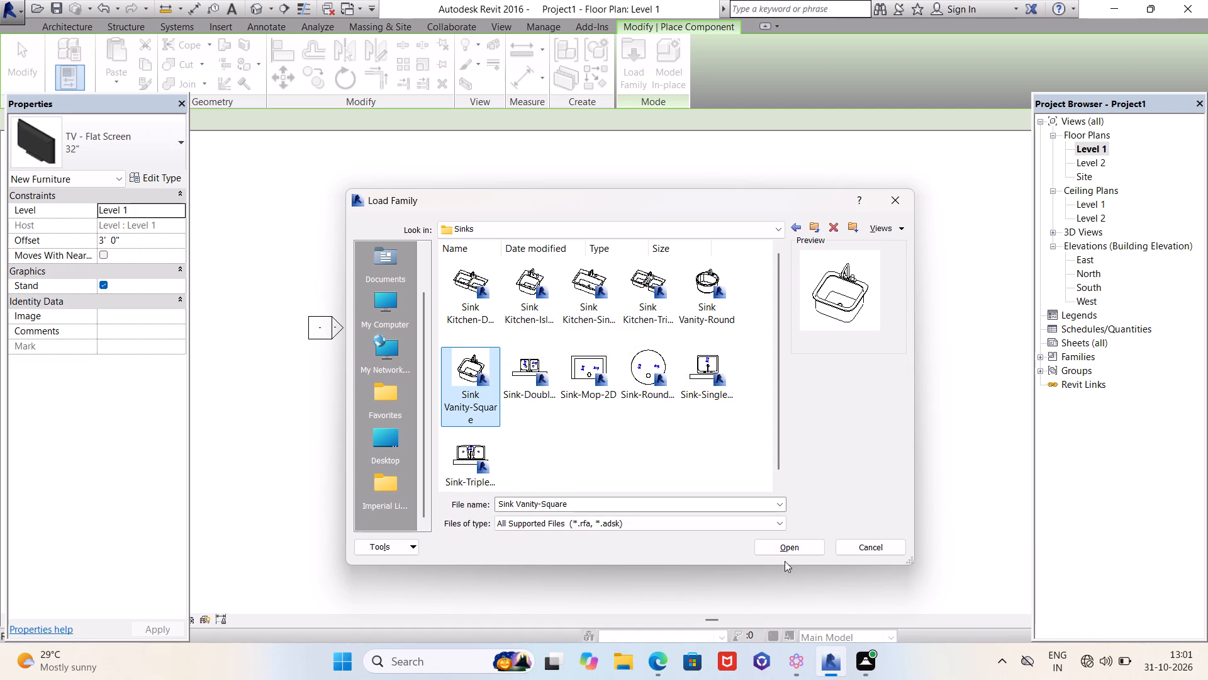
click(788, 545)
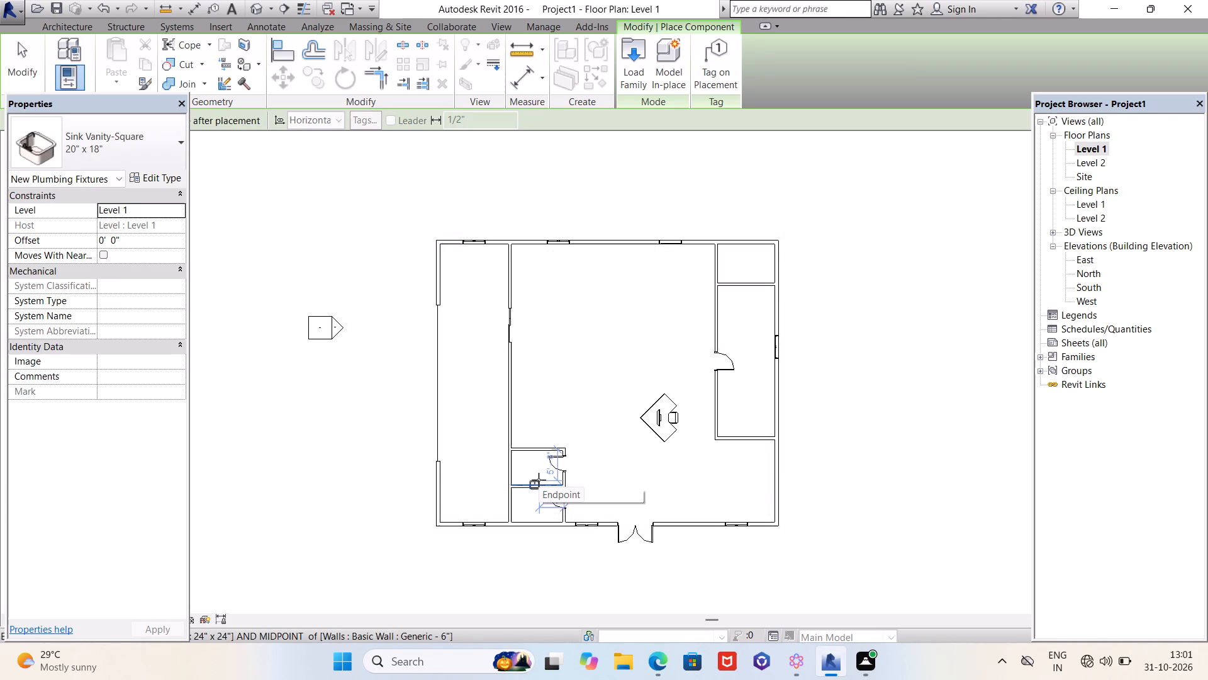
Place the 20" x 18" vanity sink, rotated 180°, against the south wall of the northern small room, 6'-0" from its west wall.
scroll(539, 480, up, 11)
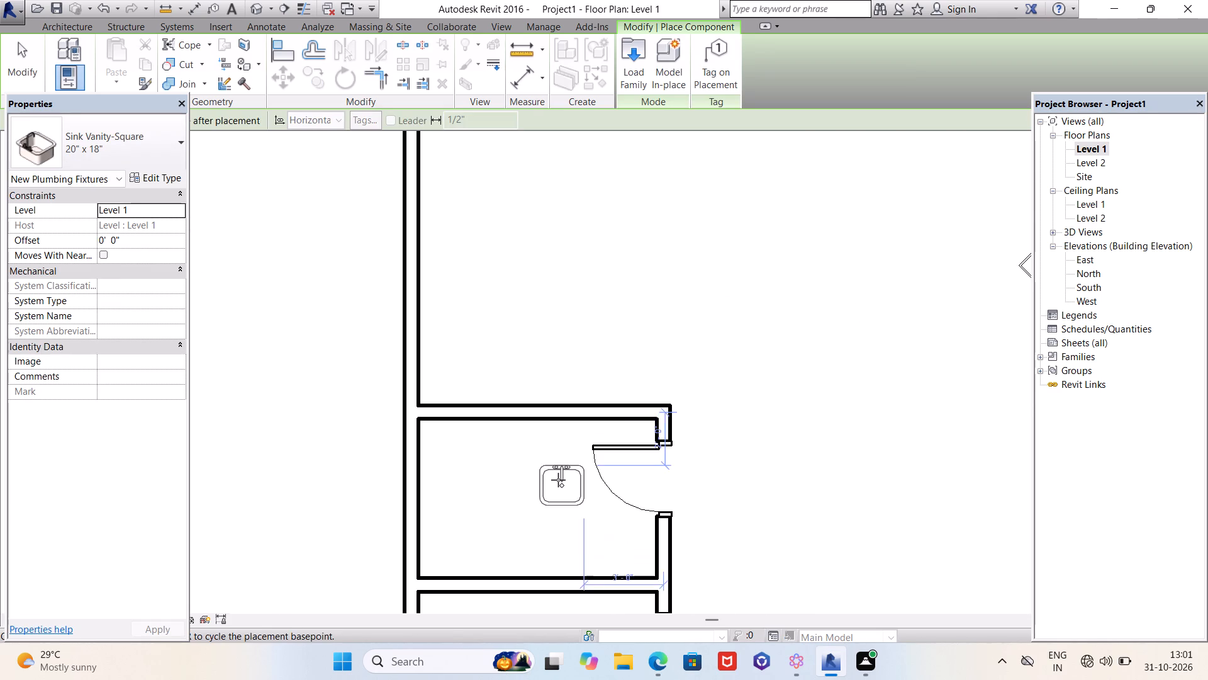
key(space)
key(space)
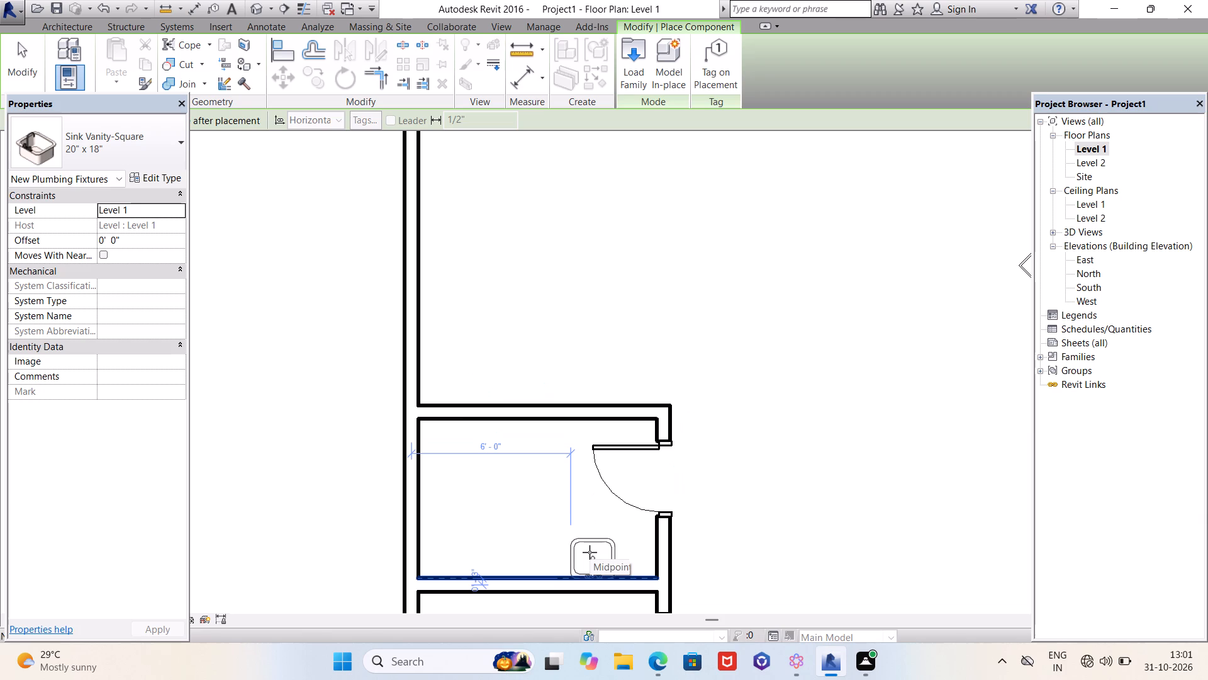
click(590, 552)
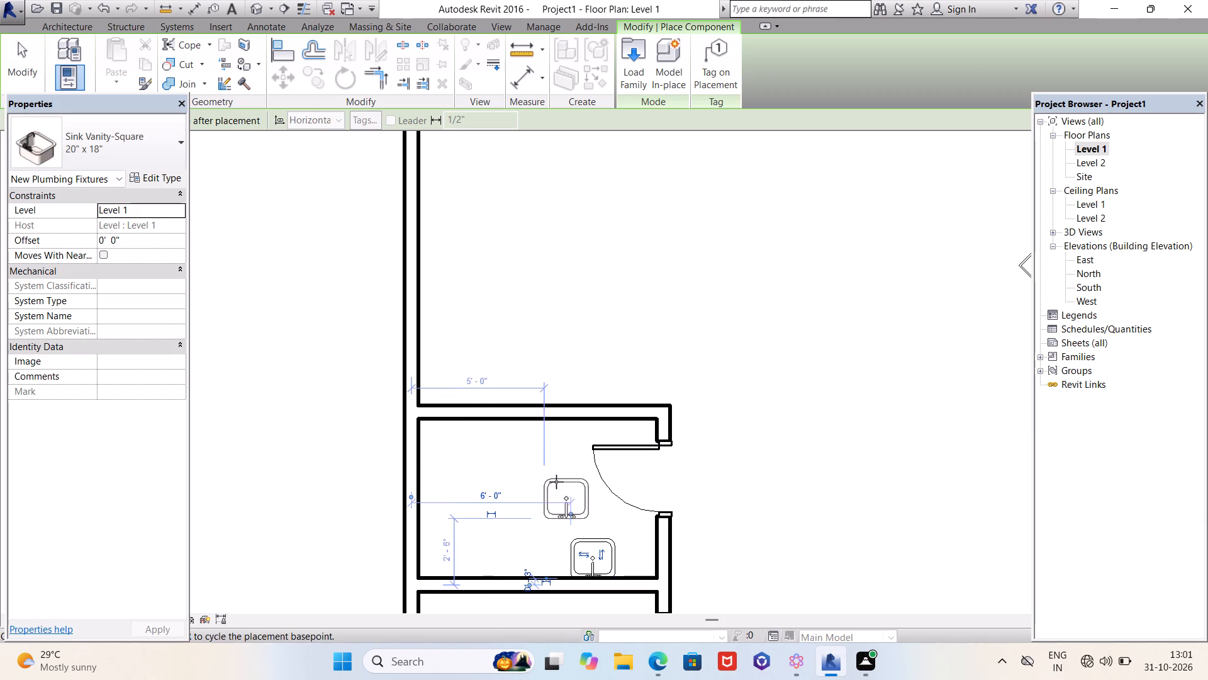
Place a second 20" x 18" vanity sink against the south wall of the southern small room, aligned with the first sink.
scroll(556, 473, down, 3)
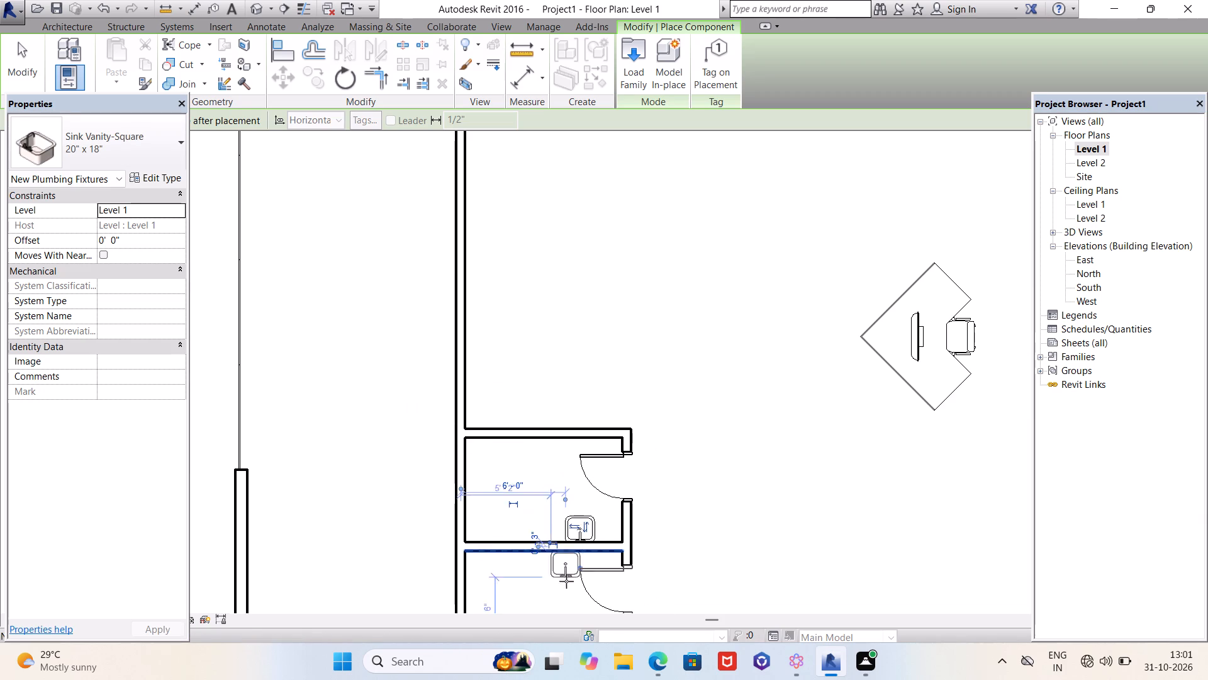
middle_drag(574, 499, 599, 300)
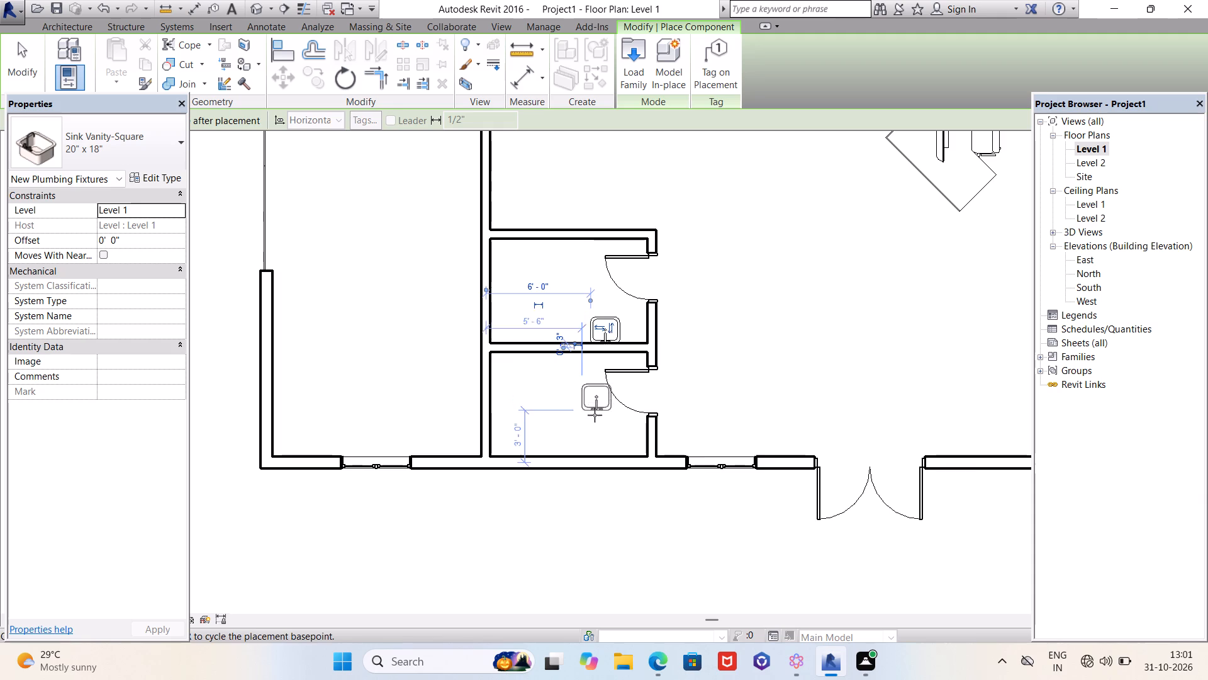
scroll(594, 429, up, 4)
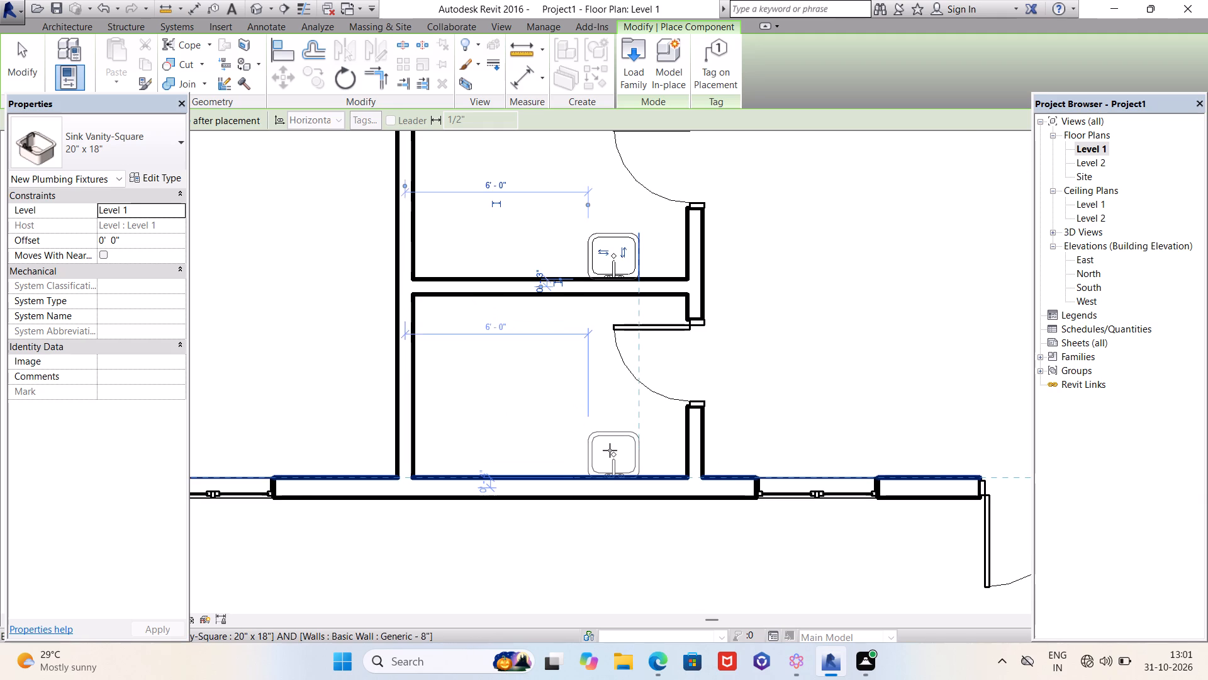
click(610, 450)
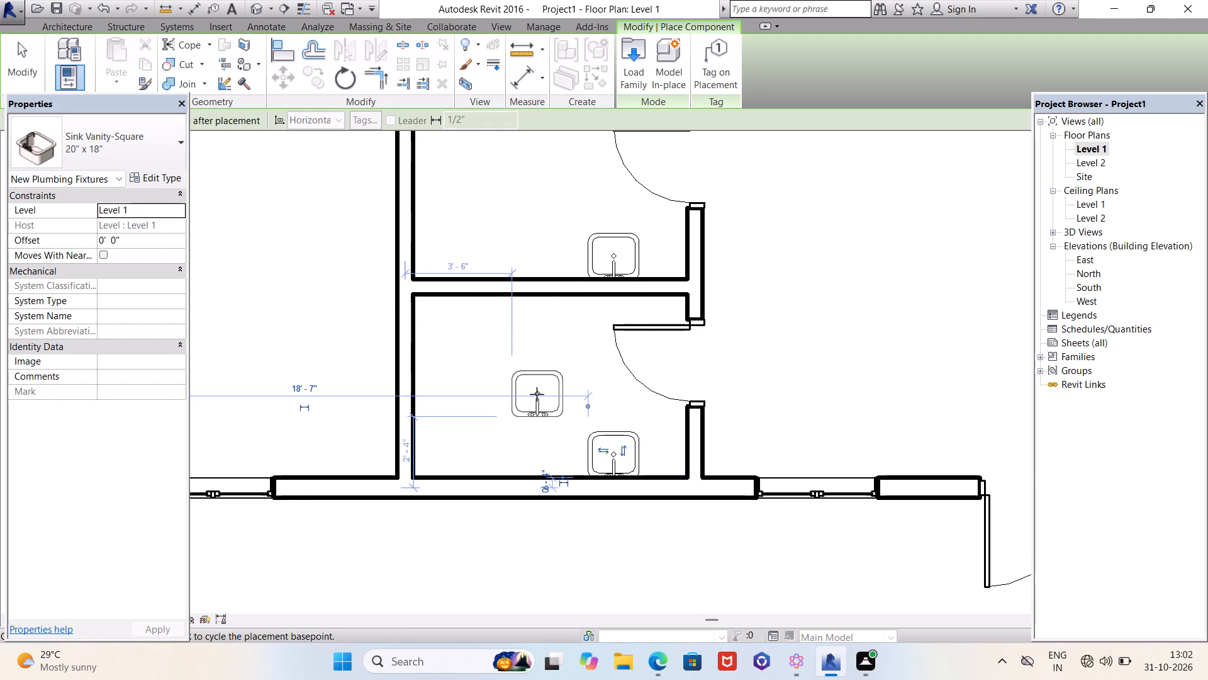
key(Escape)
key(Escape)
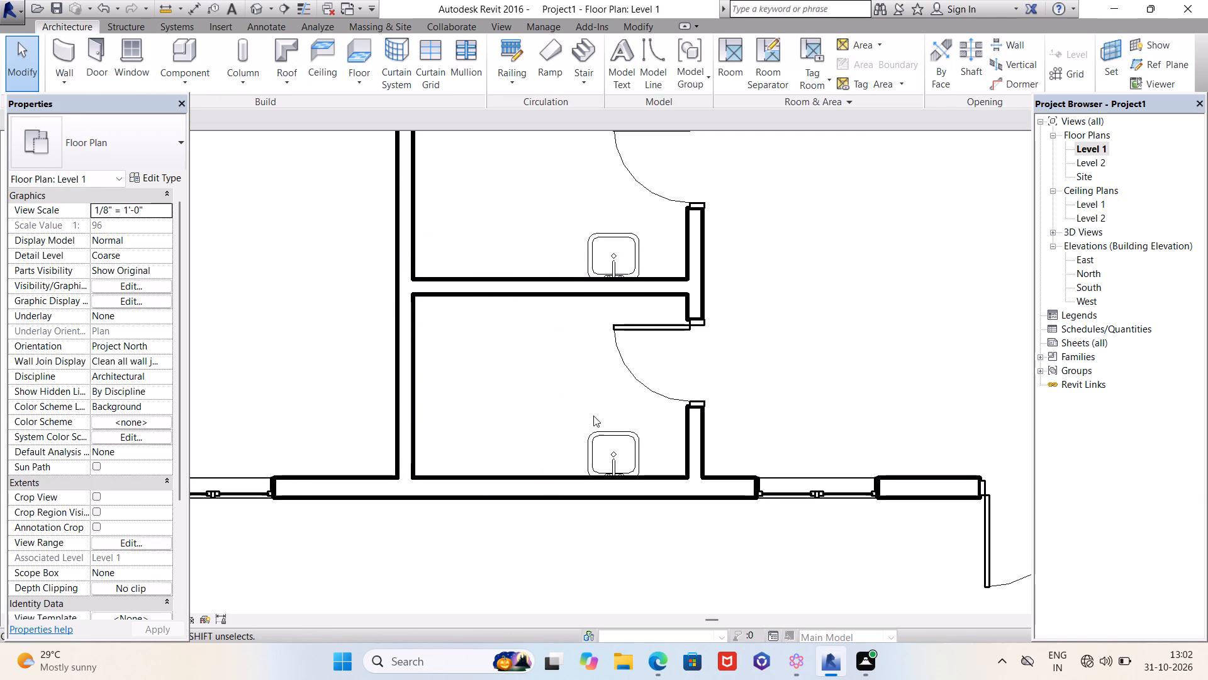
Nudge the southern small room's vanity sink slightly north, away from the exterior wall.
click(598, 431)
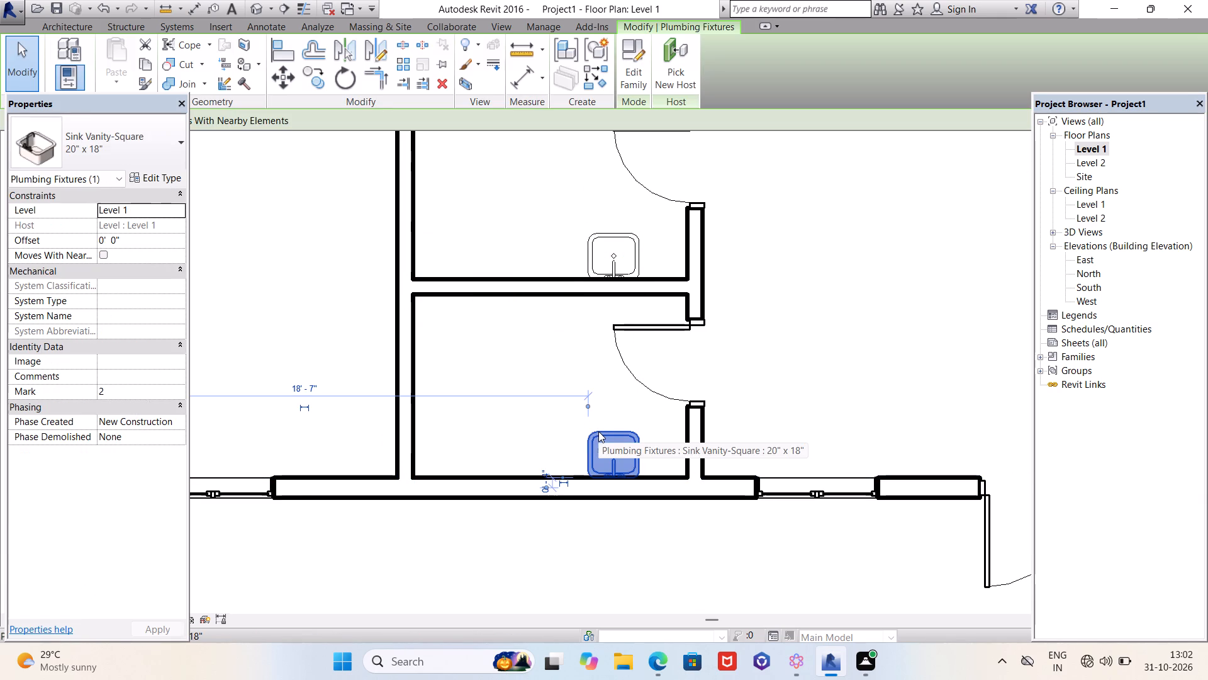
key(Up)
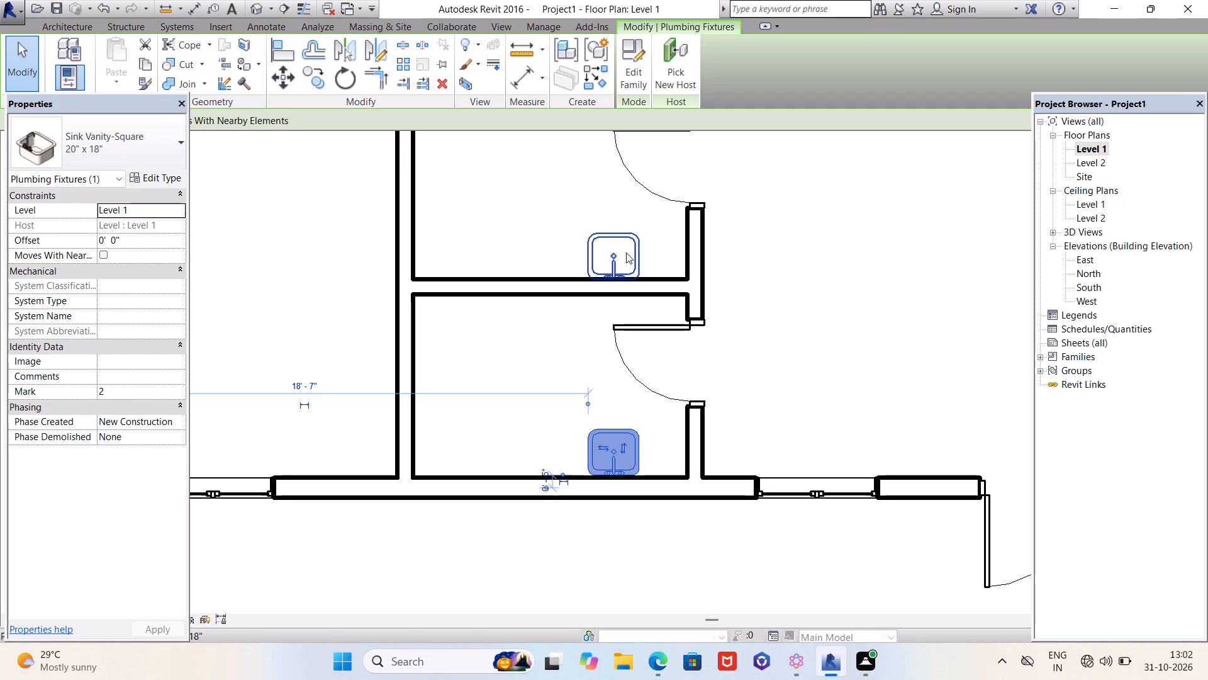
Nudge the northern small room's vanity sink slightly north, away from the partition wall behind it.
click(626, 252)
key(Up)
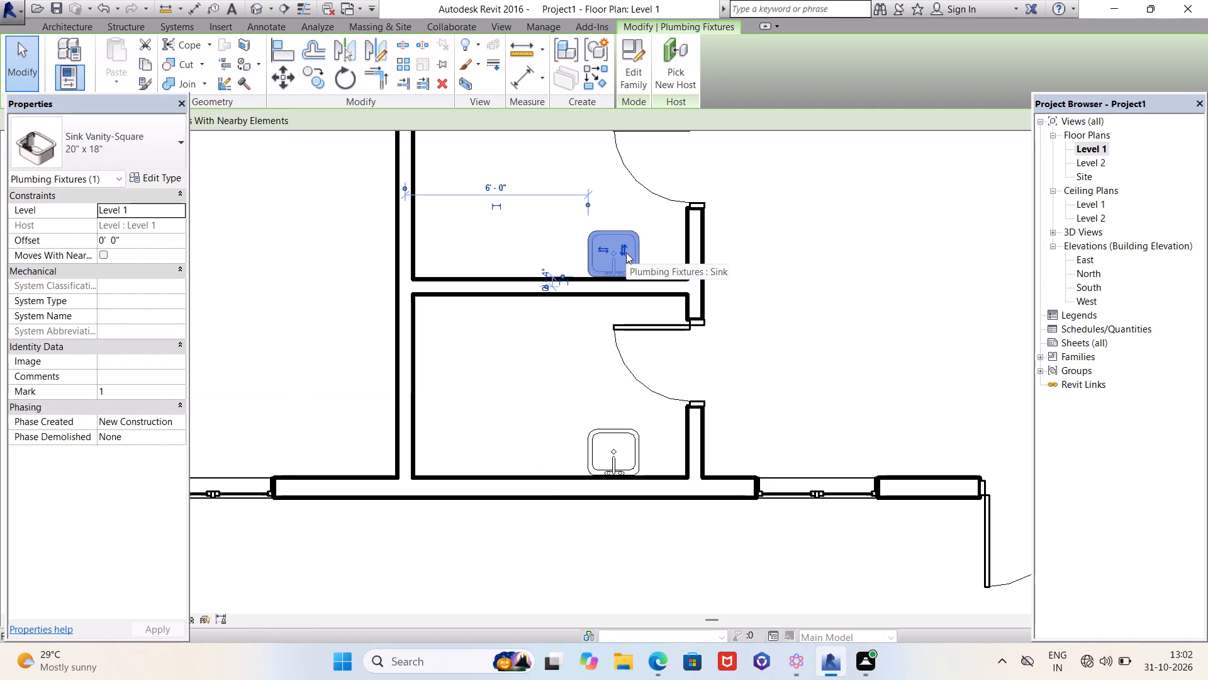
key(Up)
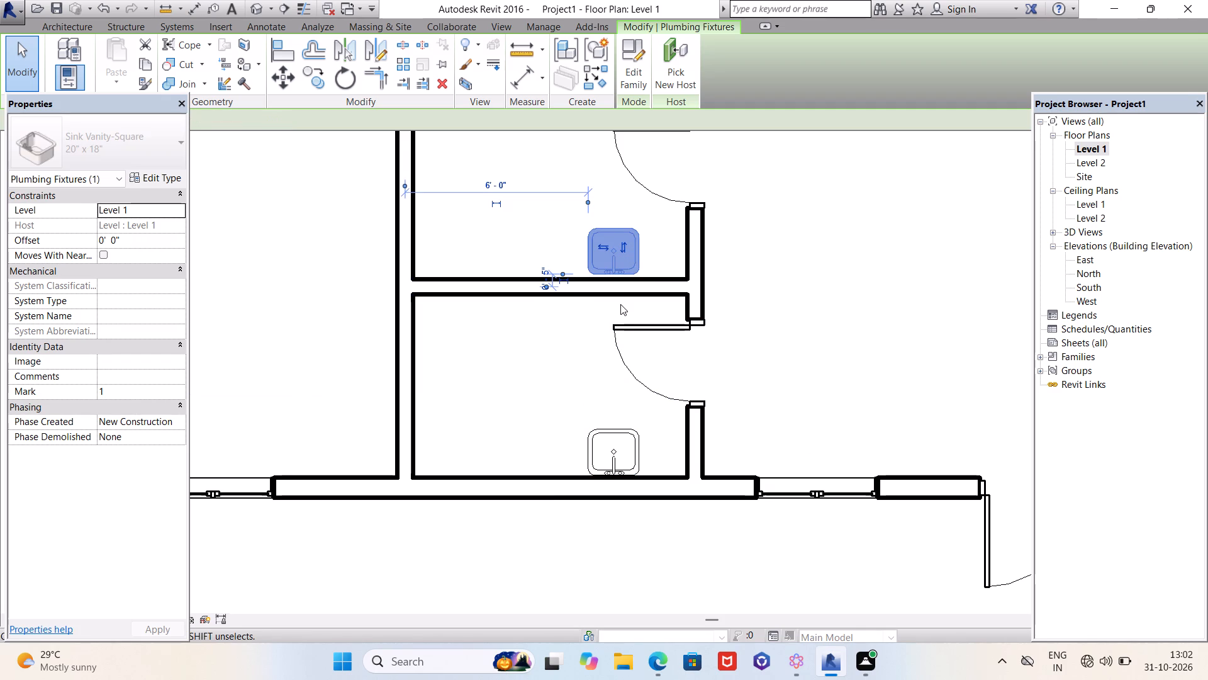
key(Down)
key(Escape)
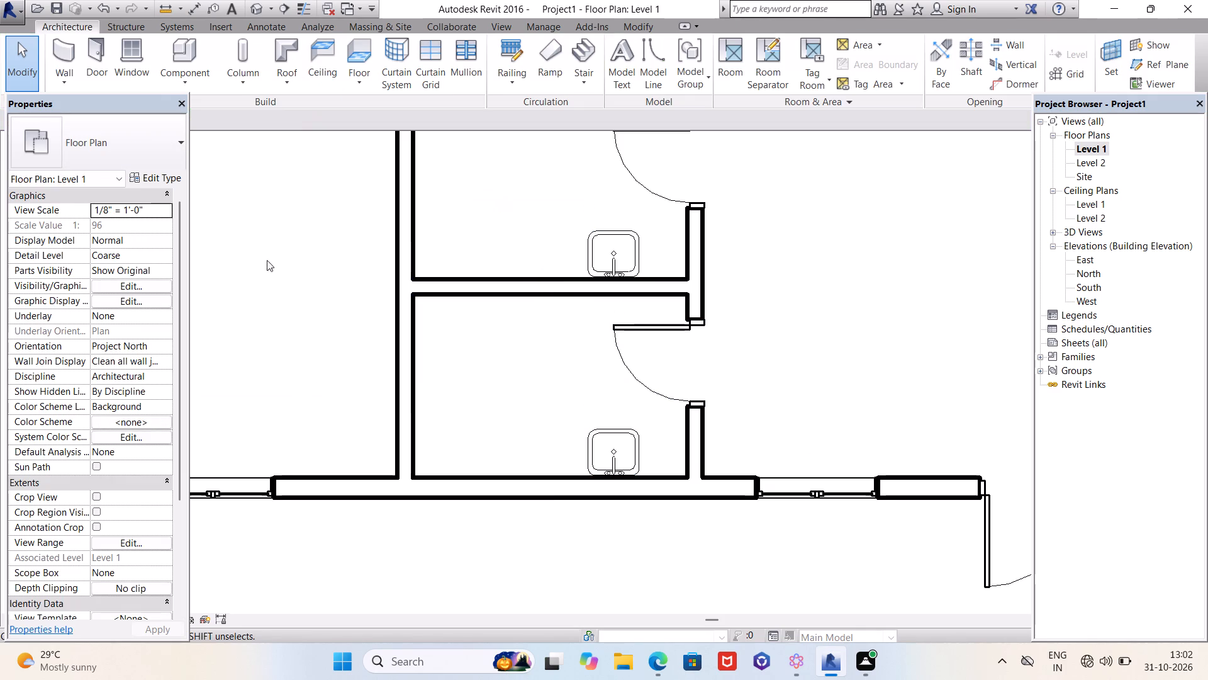
Place a third 20" x 18" vanity sink, unrotated, against the north wall of the northeast corner room, near its east wall.
click(181, 47)
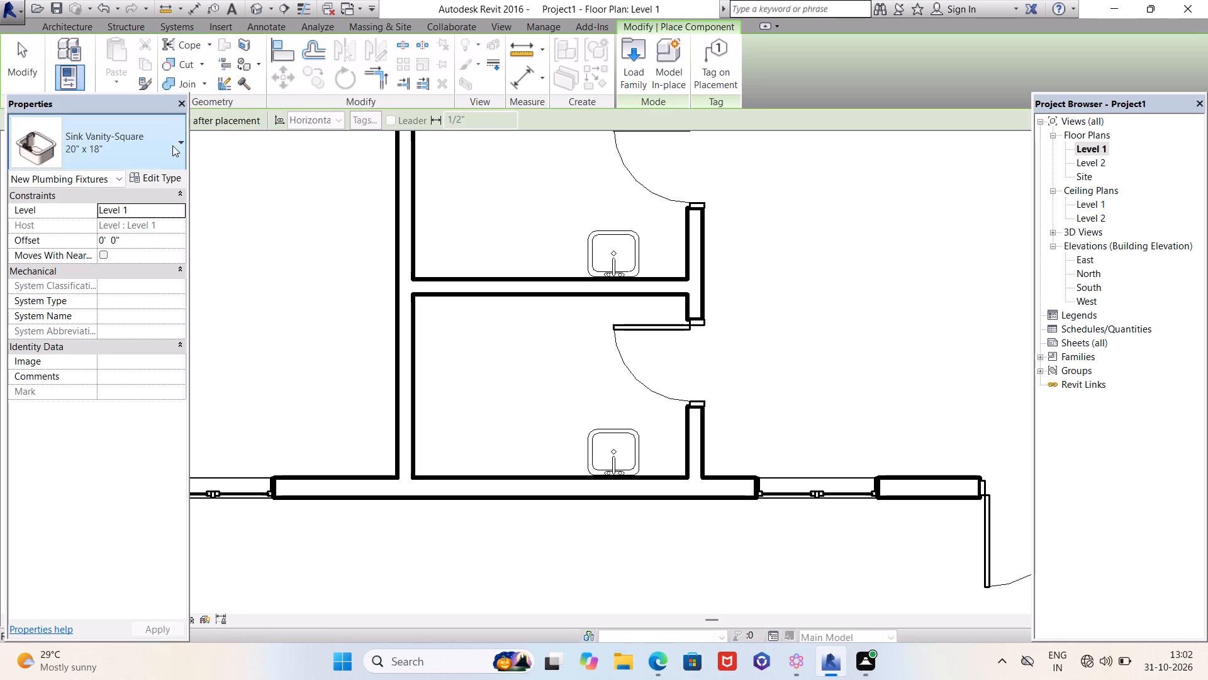
scroll(141, 297, down, 4)
scroll(349, 348, down, 9)
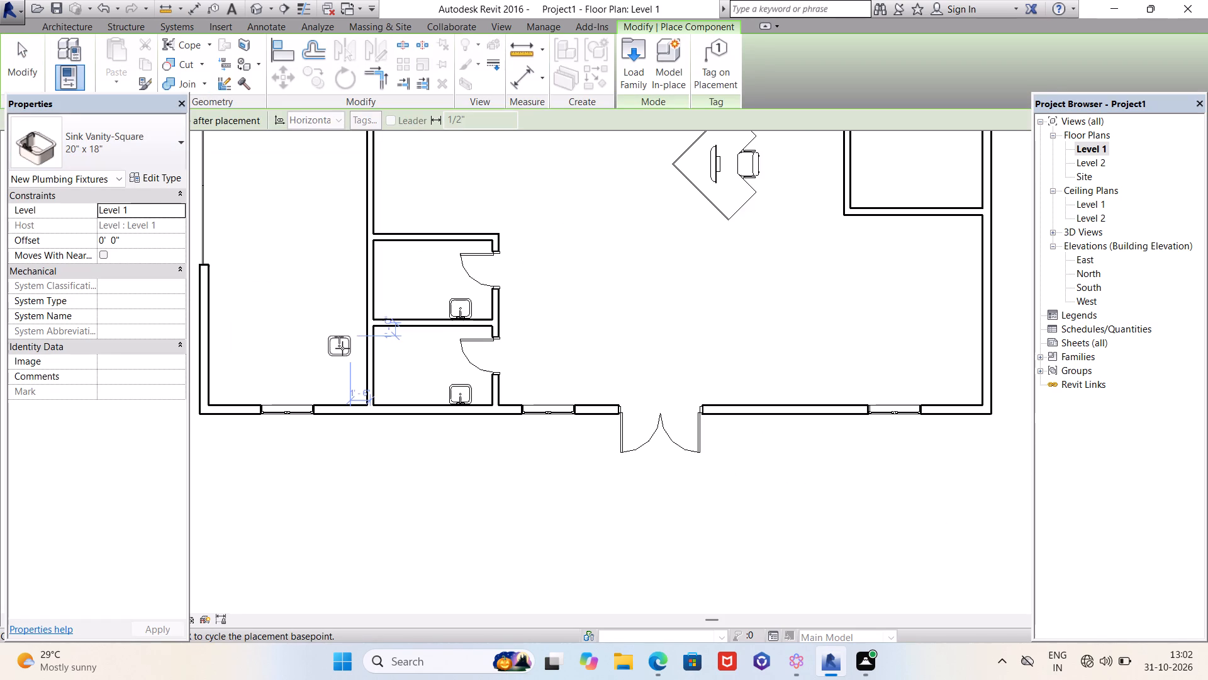
scroll(342, 348, down, 2)
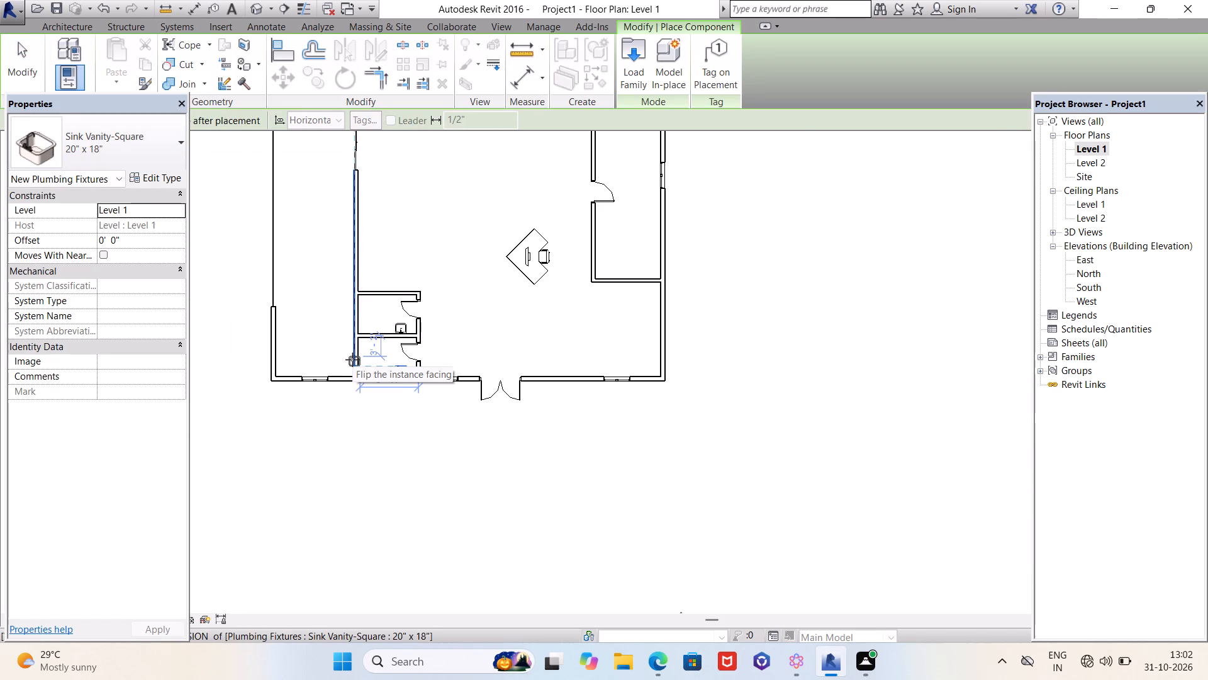
scroll(563, 346, down, 7)
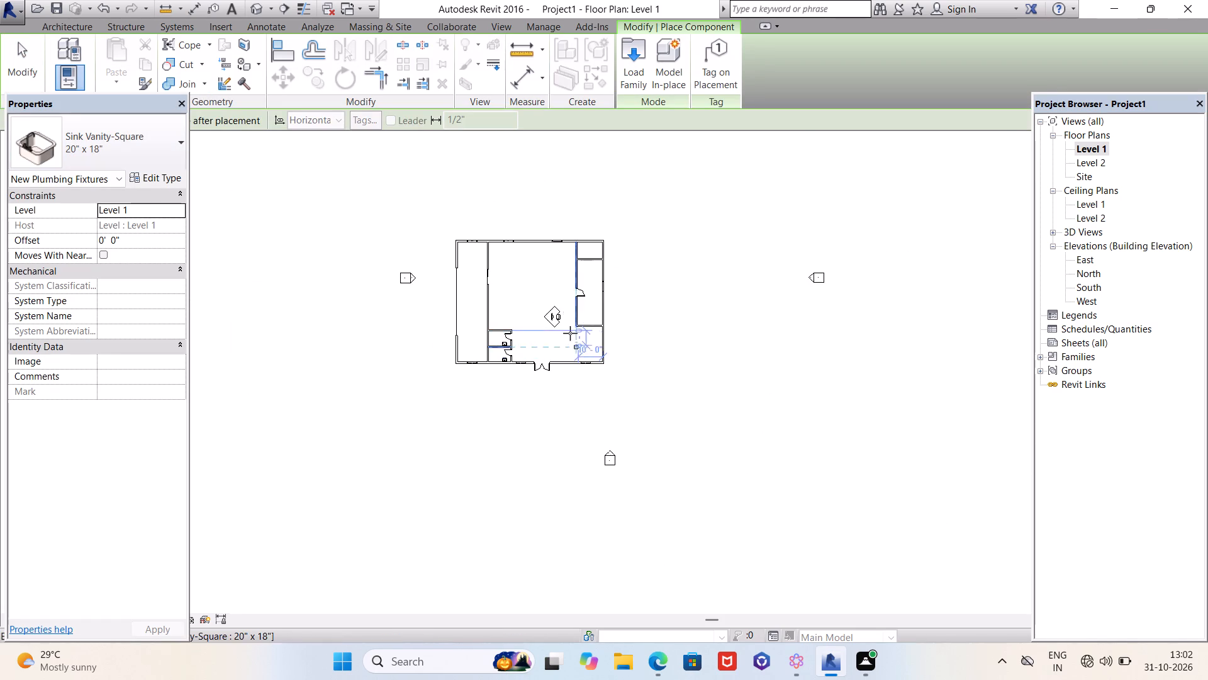
scroll(579, 281, up, 10)
scroll(629, 211, up, 4)
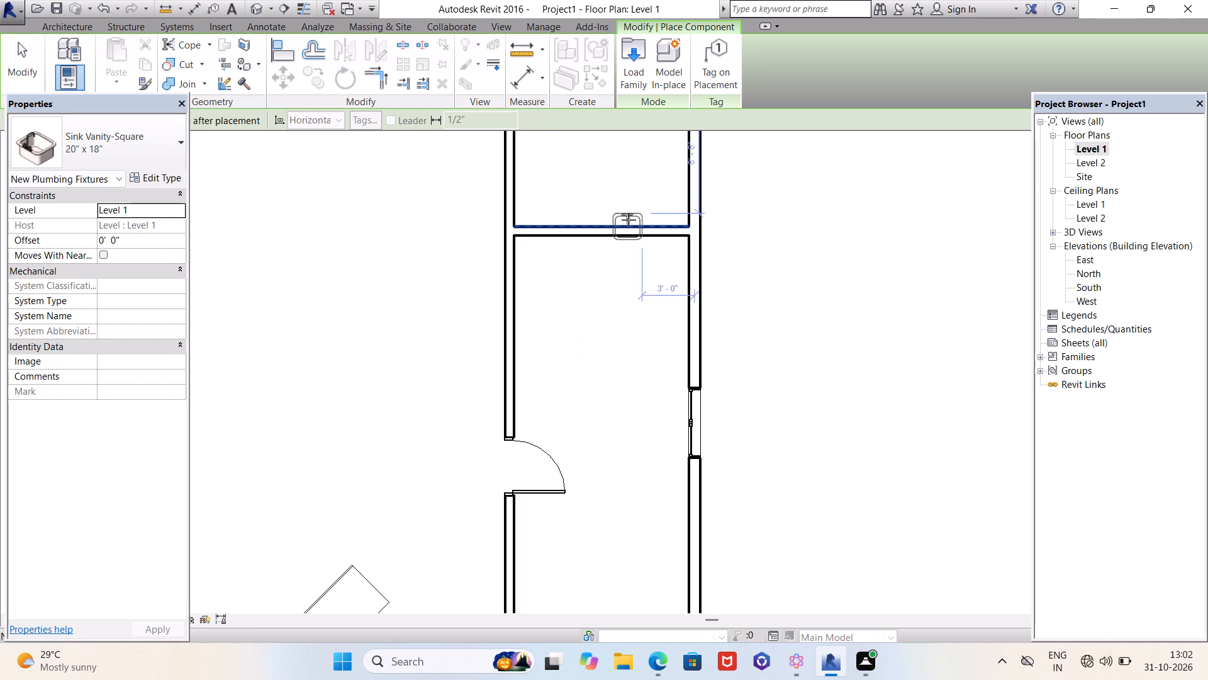
scroll(575, 288, down, 4)
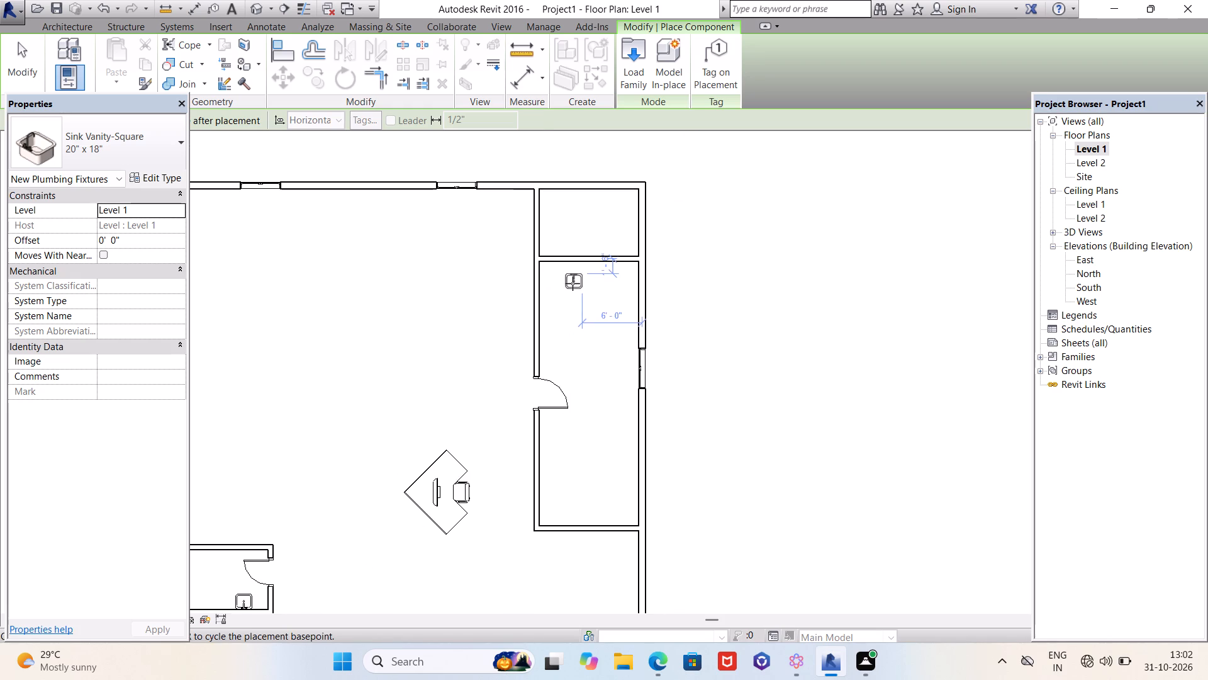
scroll(620, 200, up, 4)
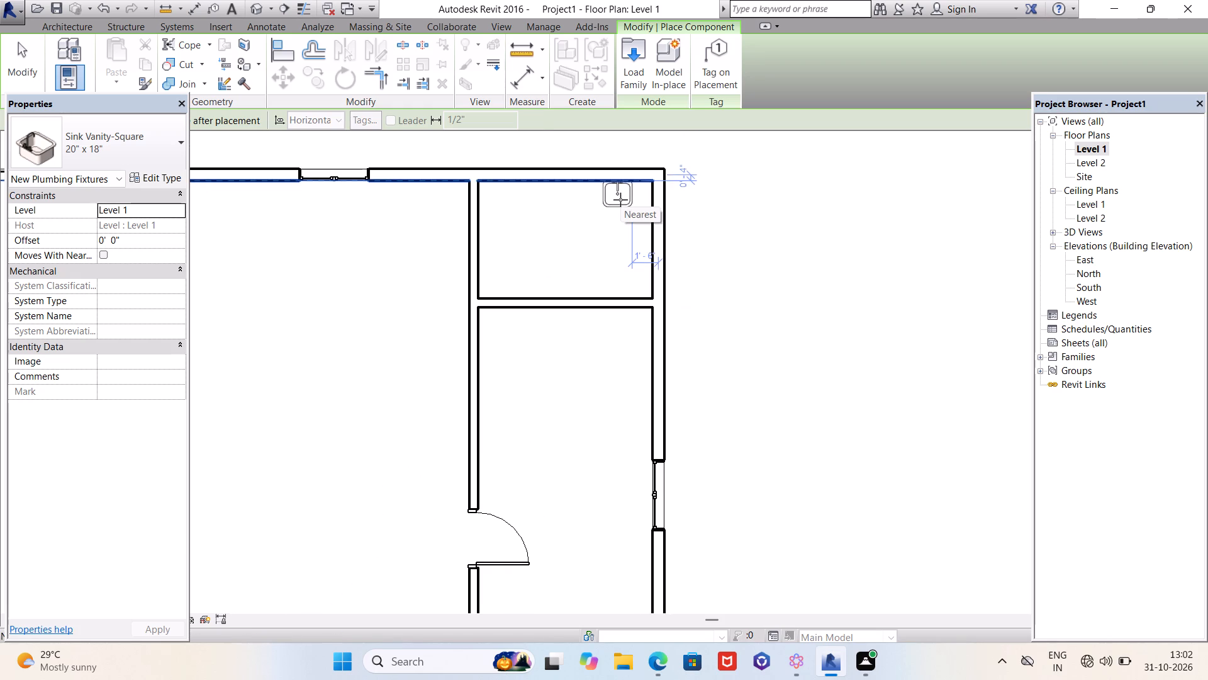
click(625, 196)
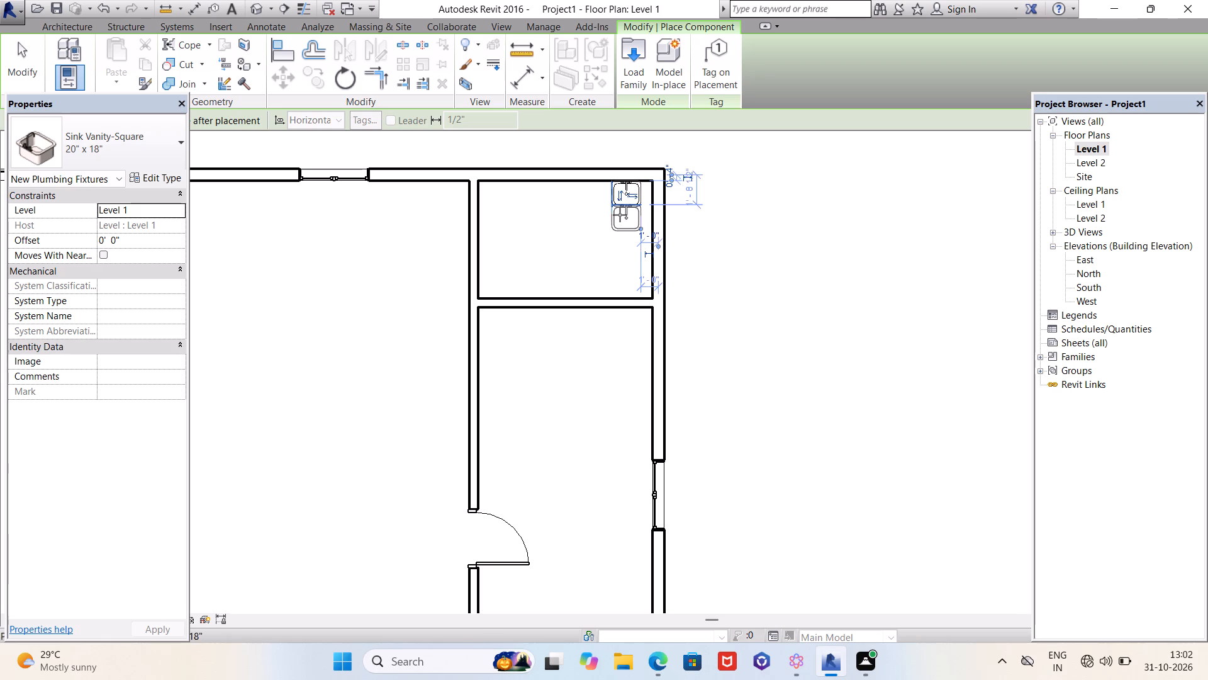
key(Escape)
key(Escape)
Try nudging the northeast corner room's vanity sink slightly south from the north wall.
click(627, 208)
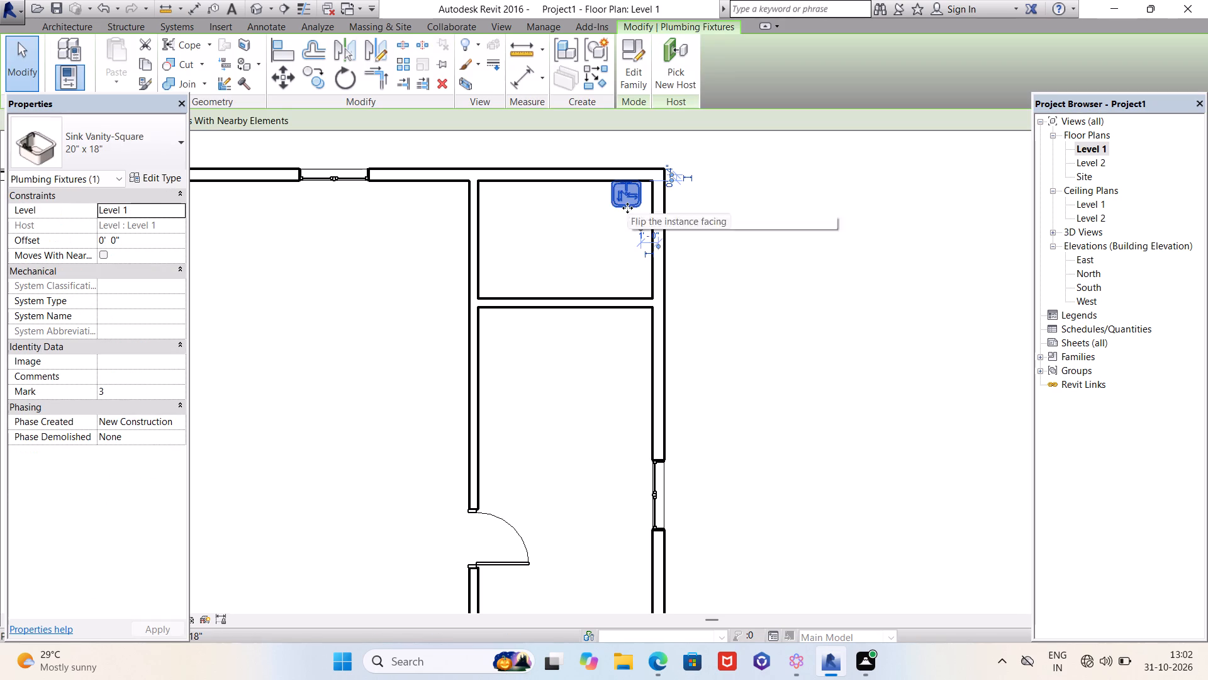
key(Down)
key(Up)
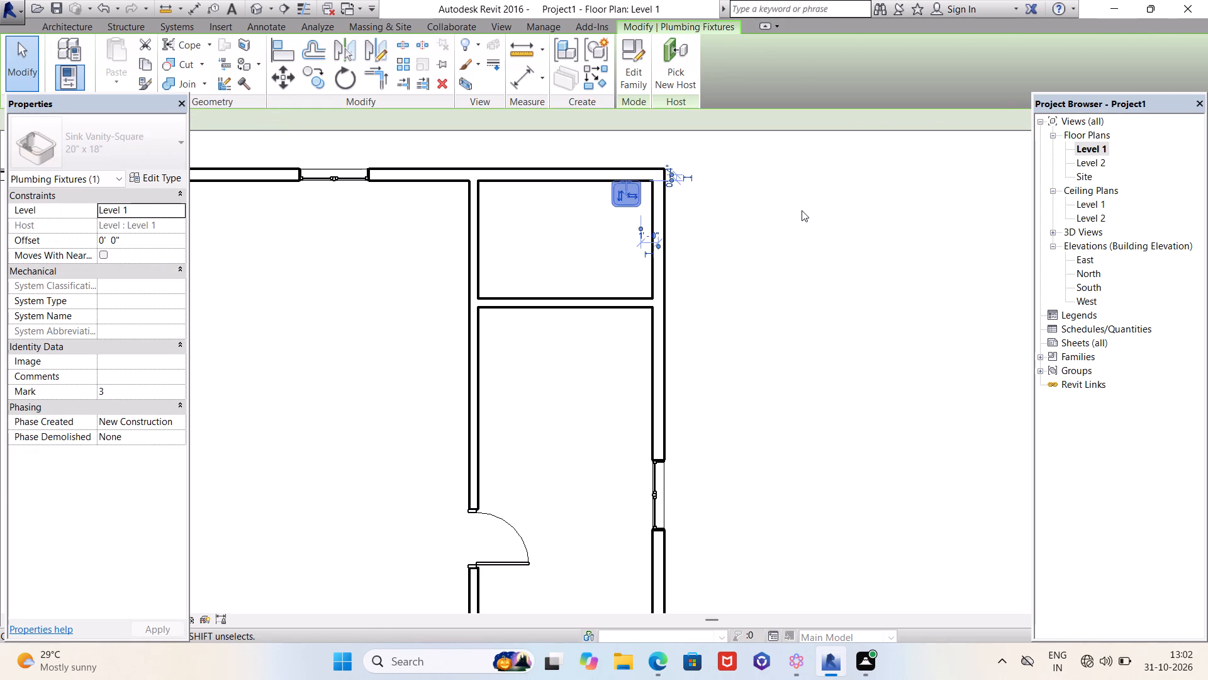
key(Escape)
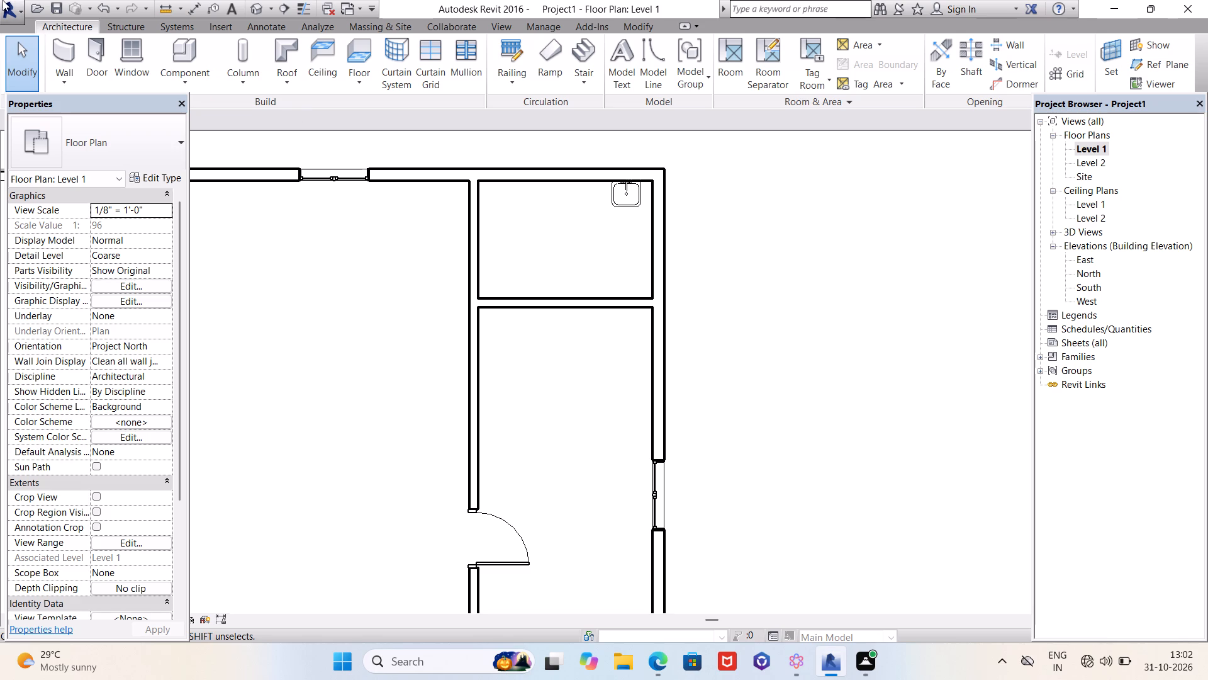
Place a 30" x 80" Door-Passage-Single-Flush in the northeast corner room's south wall, 3'-0" from the east wall, swinging north into the room.
click(97, 54)
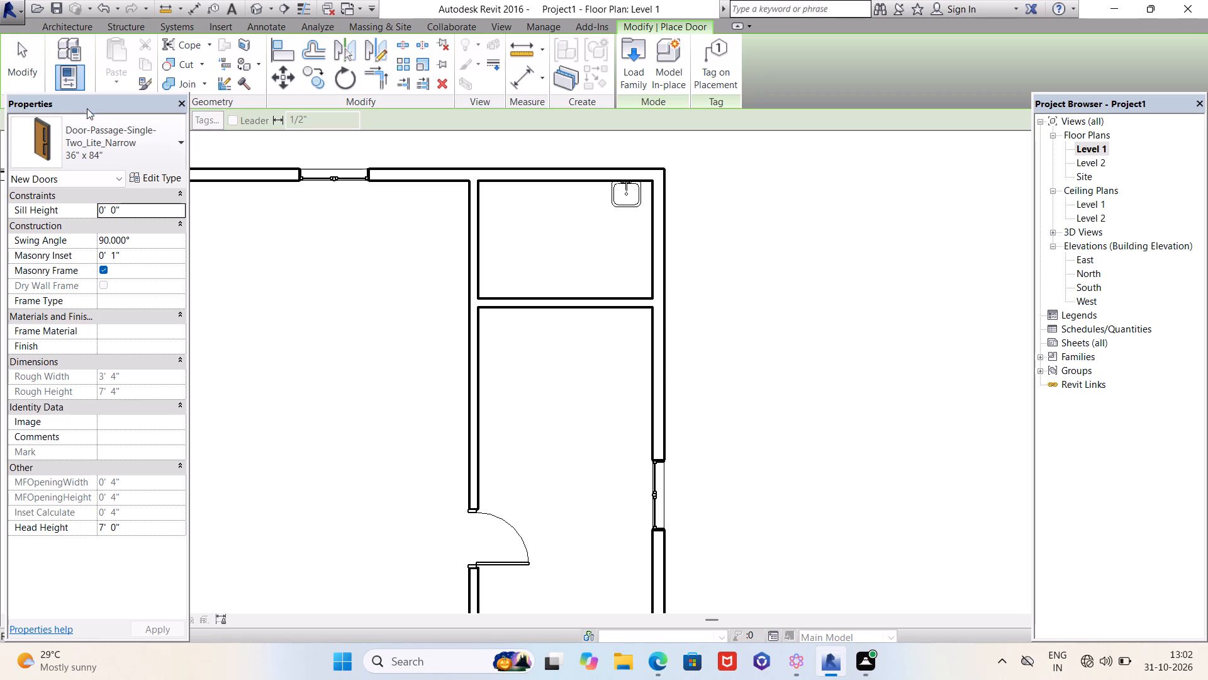
click(162, 135)
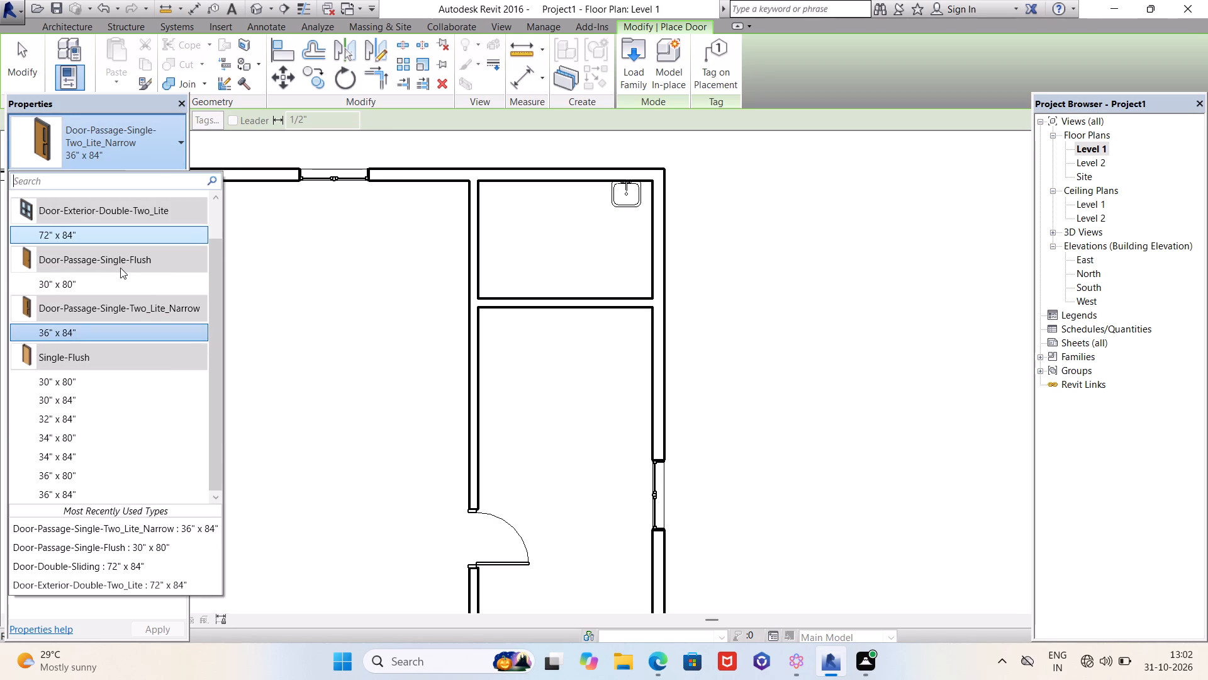
click(121, 266)
click(105, 284)
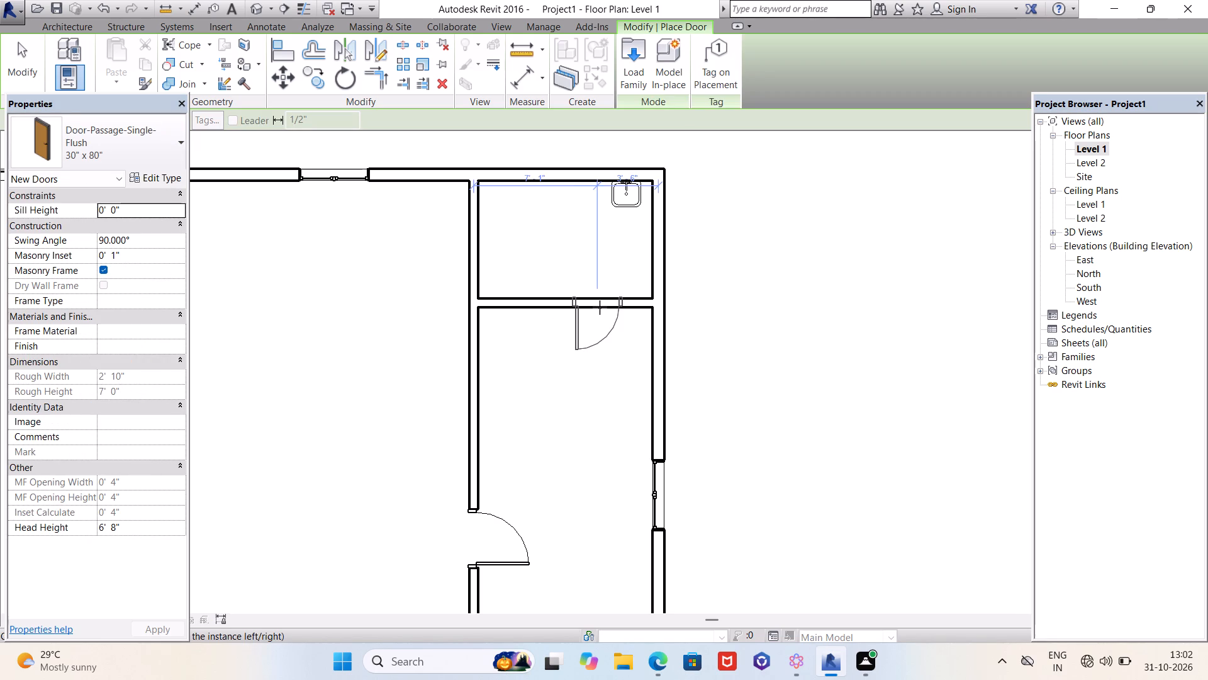
scroll(608, 305, down, 6)
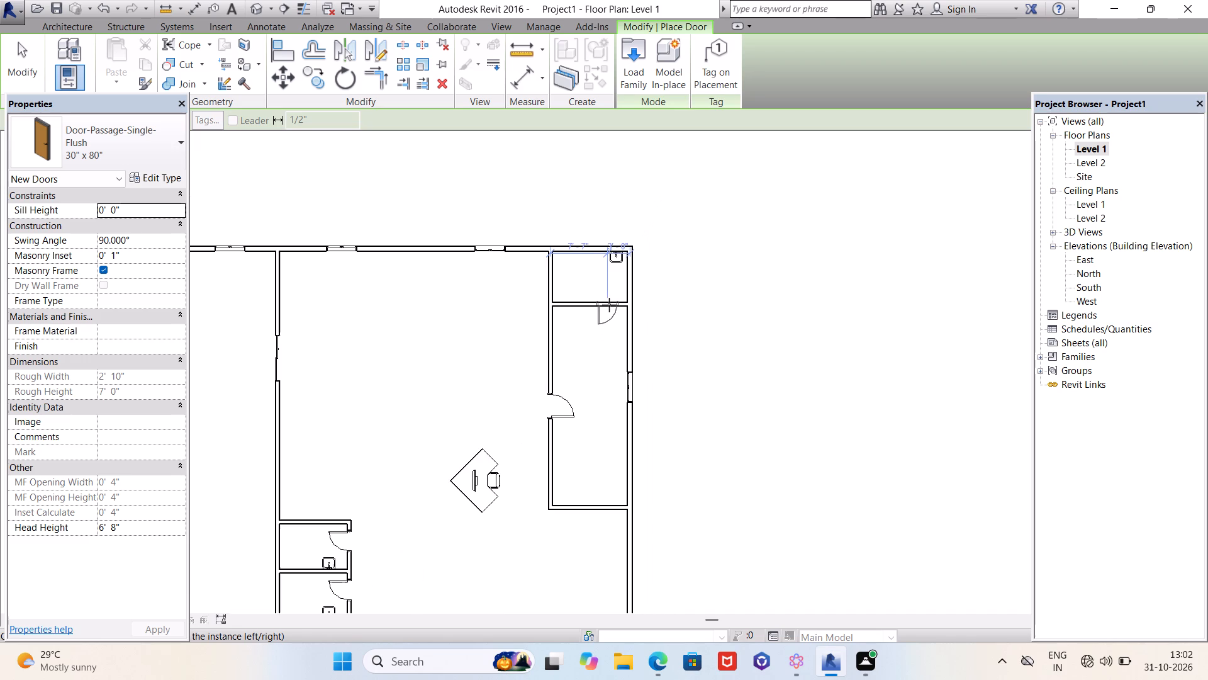
scroll(609, 305, up, 3)
scroll(609, 305, down, 2)
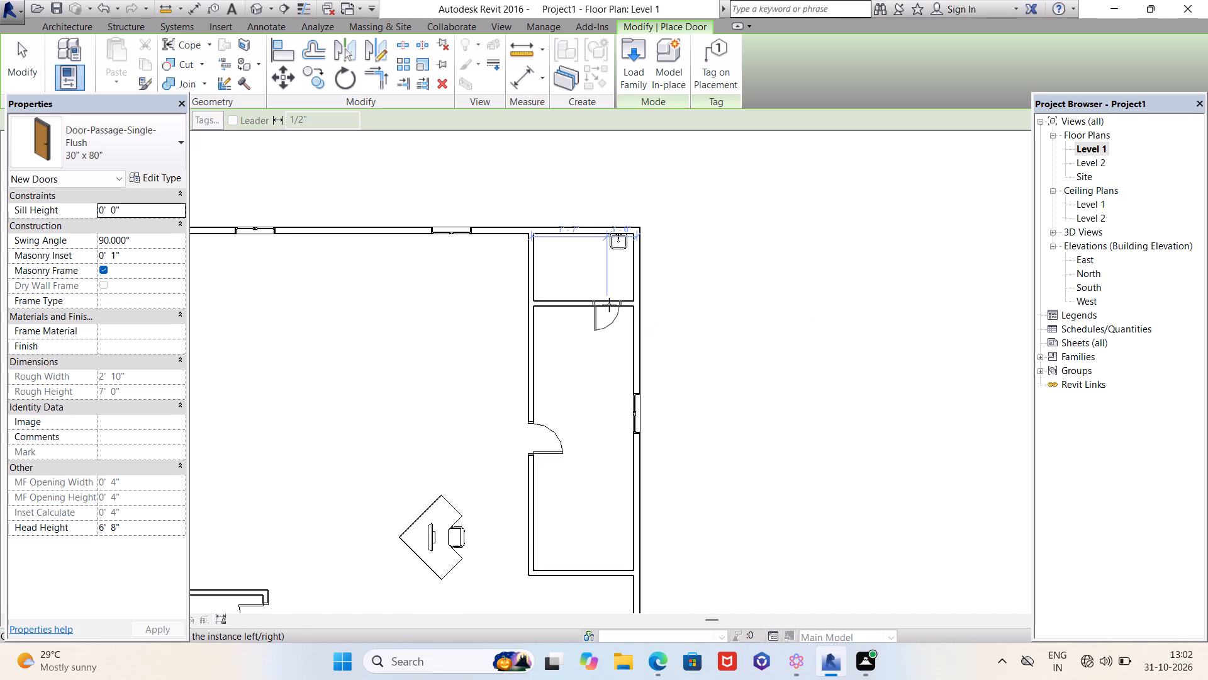
scroll(609, 305, down, 1)
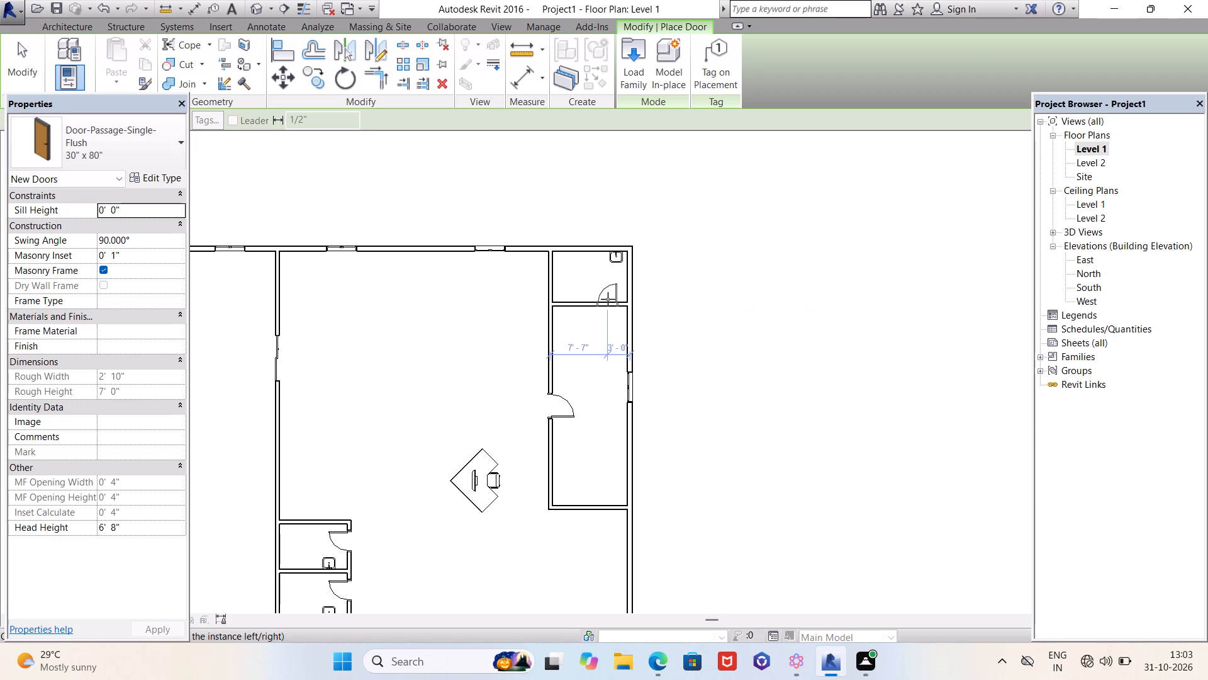
click(607, 299)
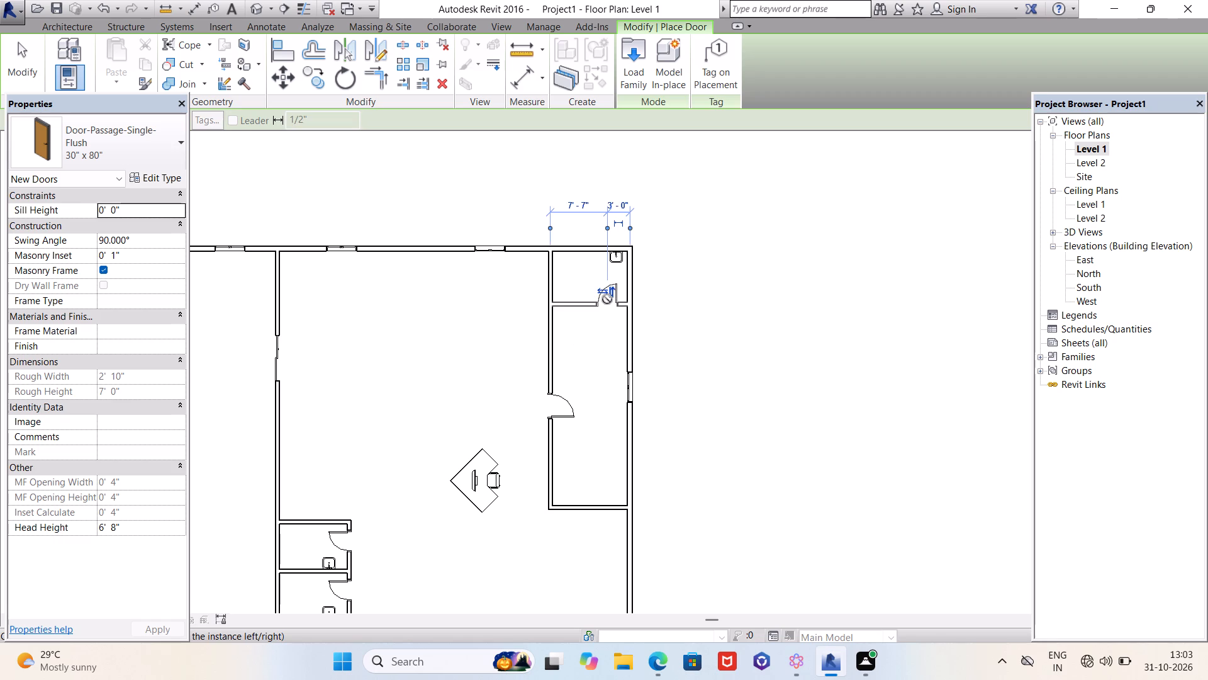
key(Escape)
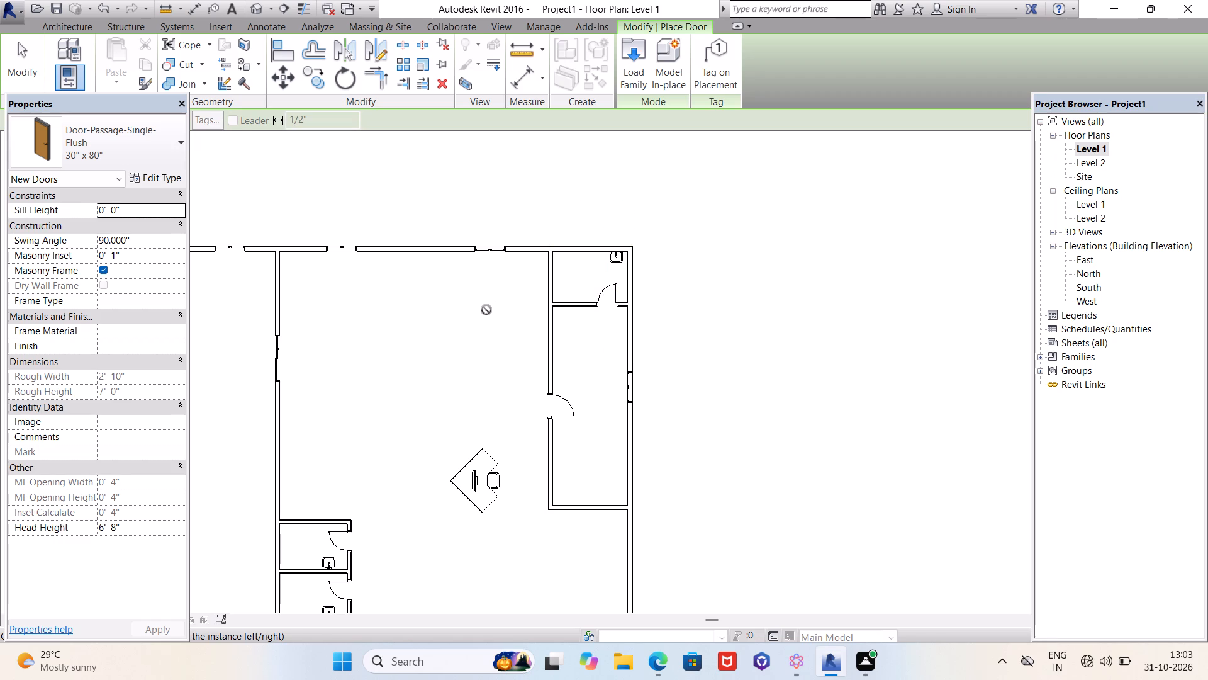
drag(523, 313, 657, 301)
scroll(640, 303, down, 4)
scroll(628, 384, up, 5)
scroll(656, 430, down, 4)
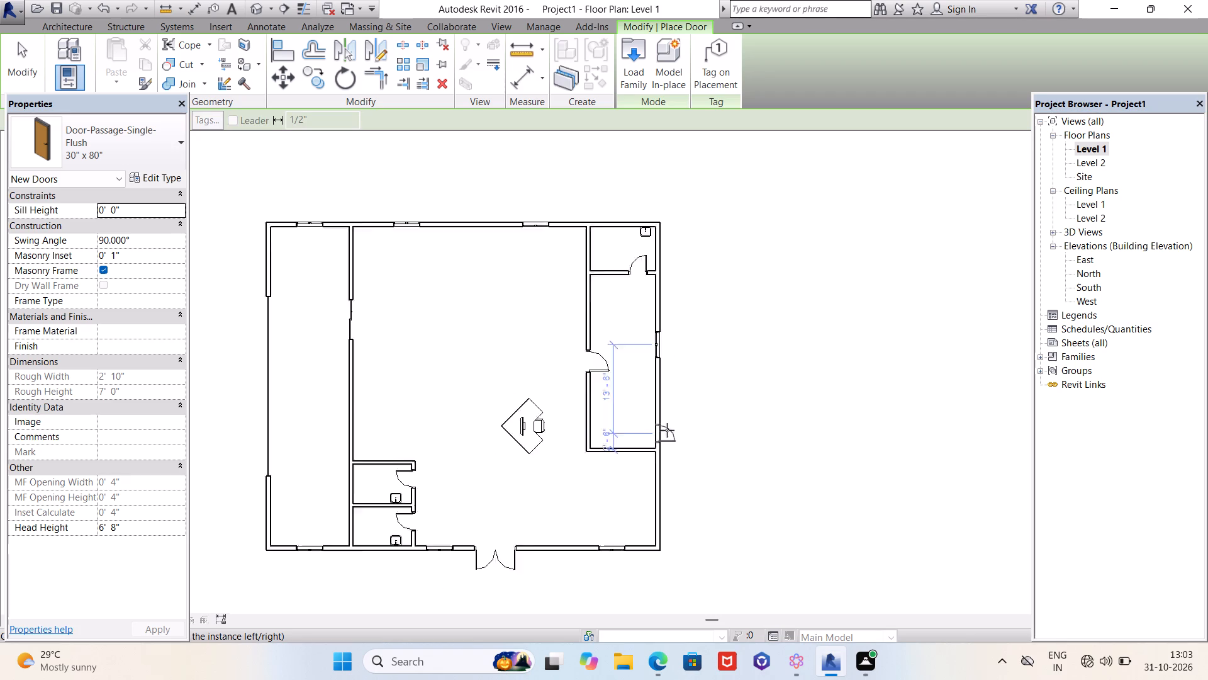
key(Escape)
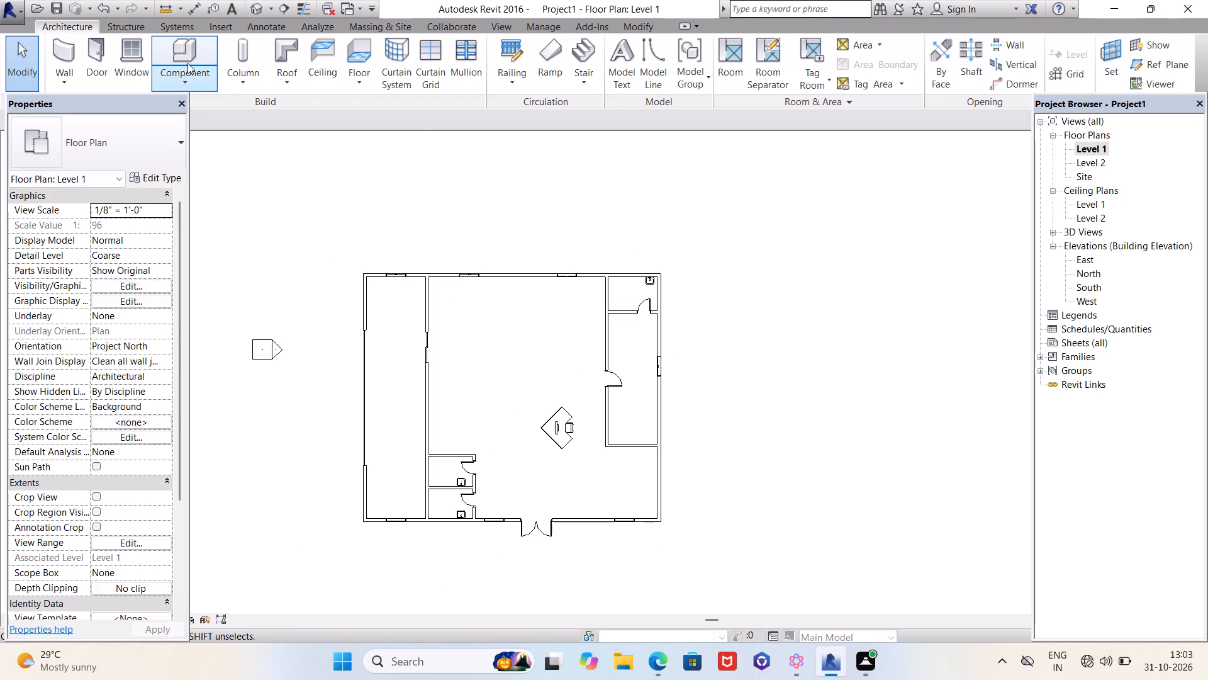
Load the Toilet-Domestic-3D family from the library's Plumbing > Architectural > Fixtures > Water Closets folder for component placement.
click(172, 50)
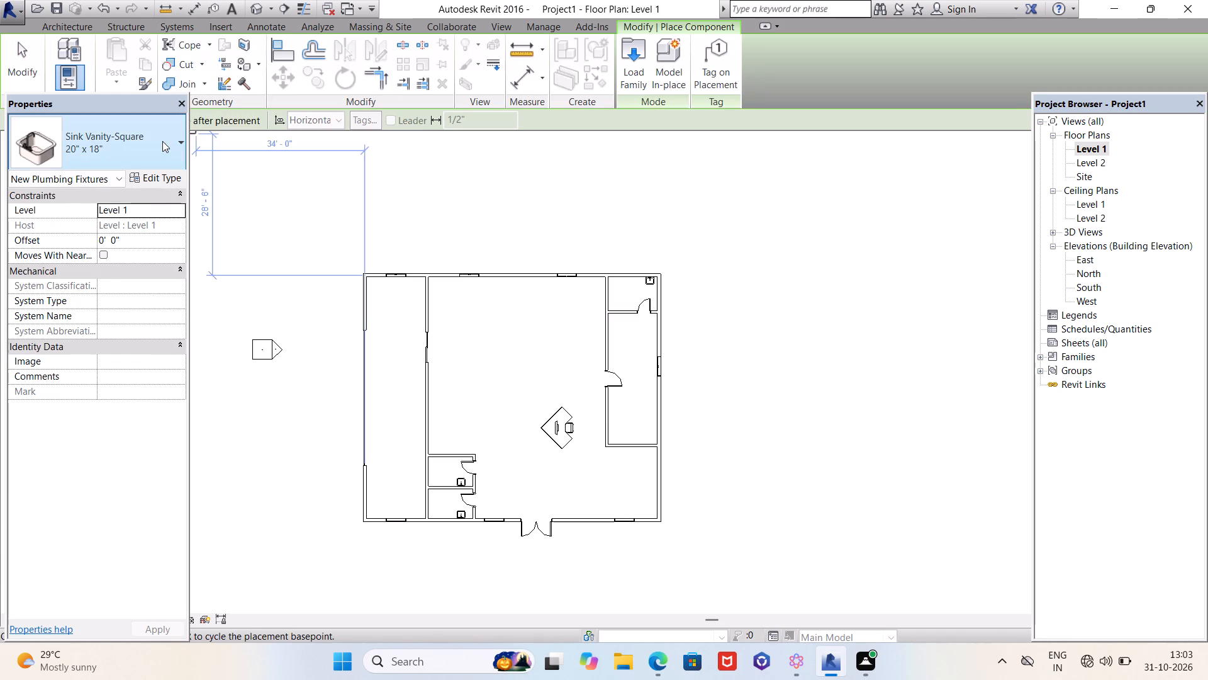
click(626, 66)
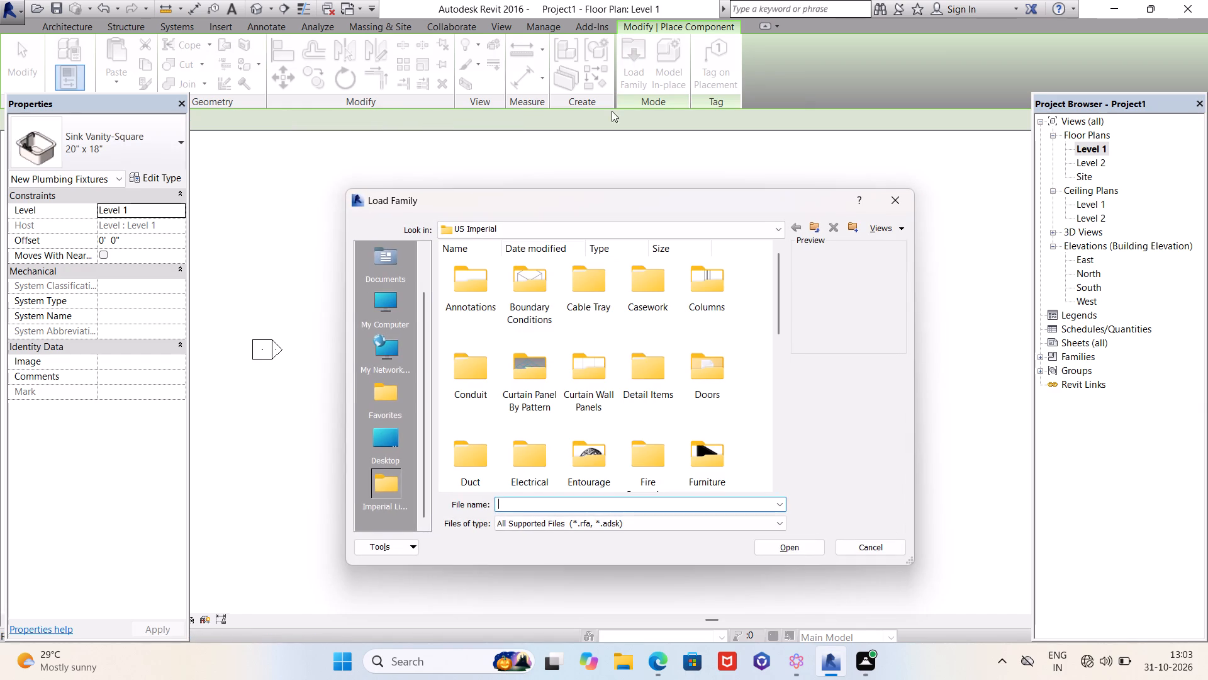
scroll(693, 355, down, 1)
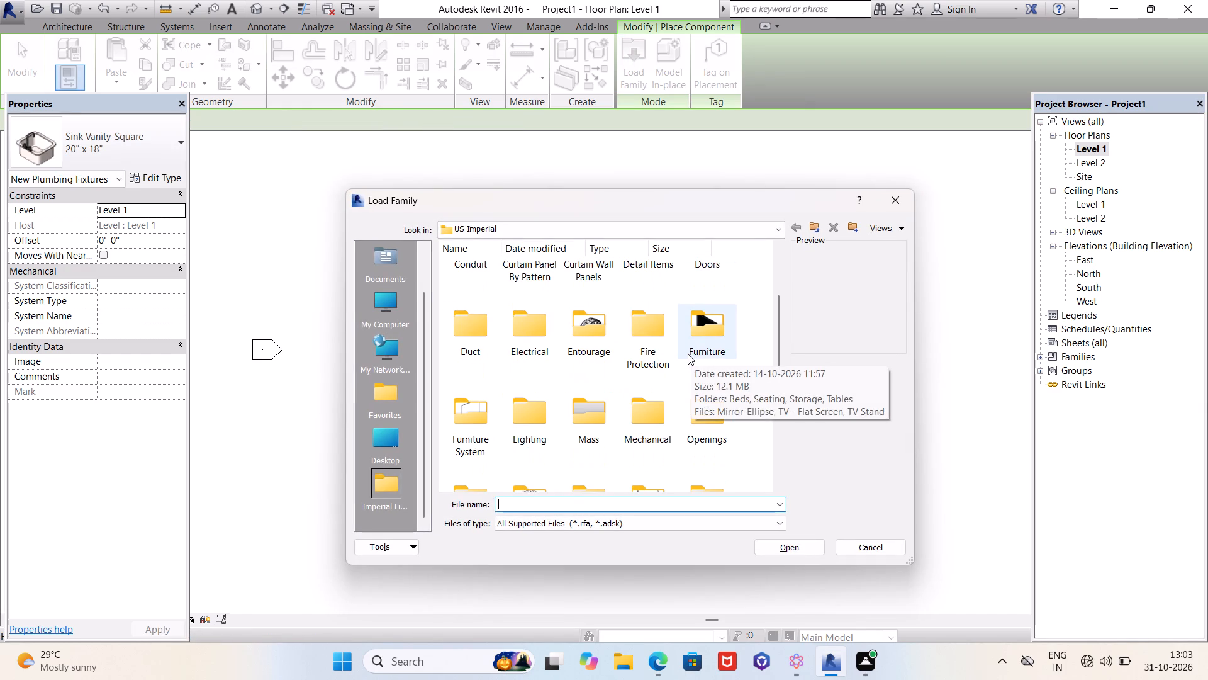
scroll(688, 354, down, 1)
double_click(591, 377)
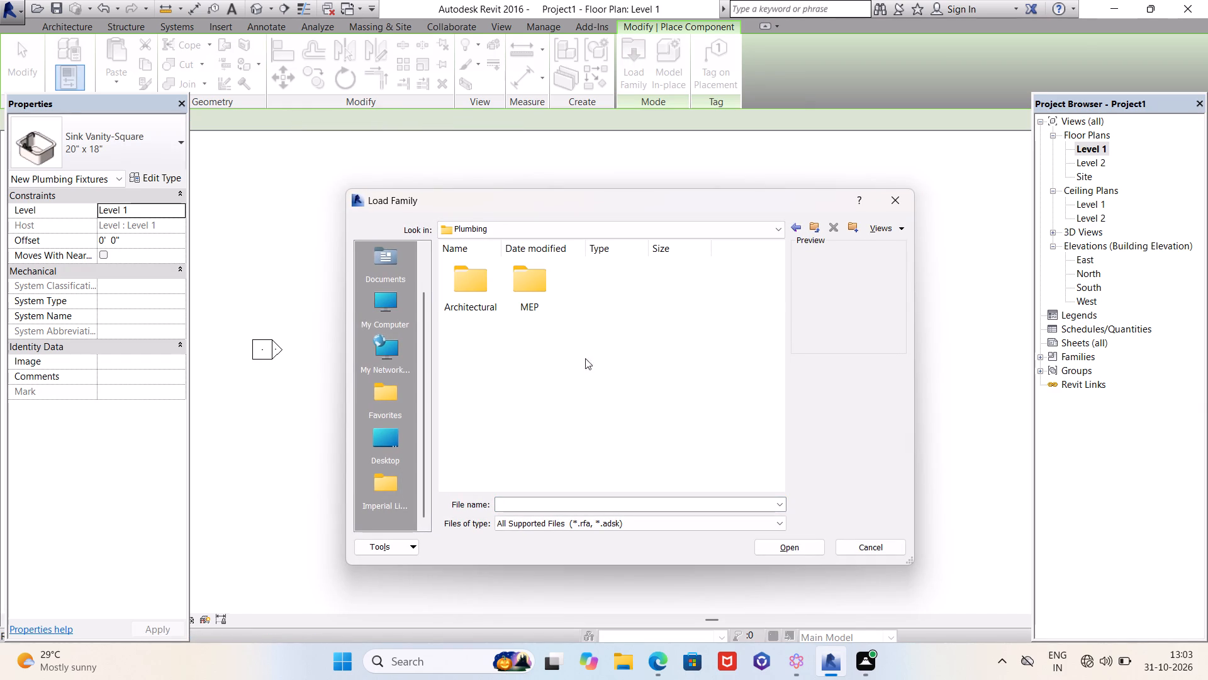
double_click(480, 271)
double_click(540, 280)
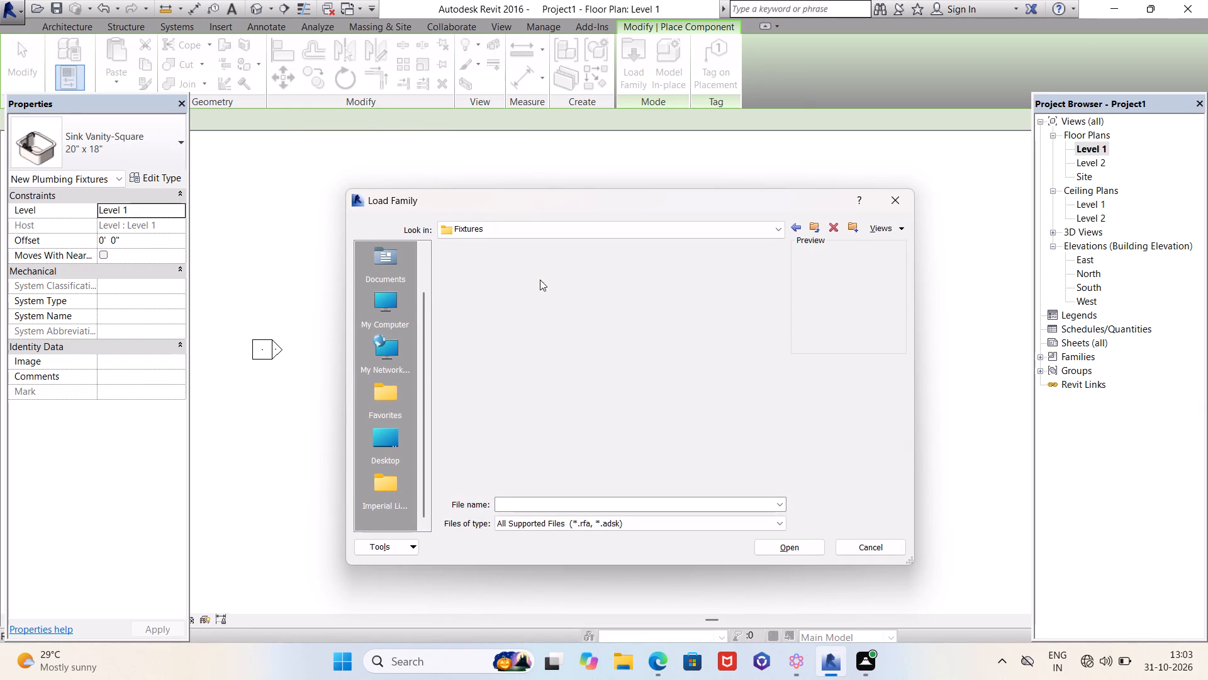
double_click(523, 359)
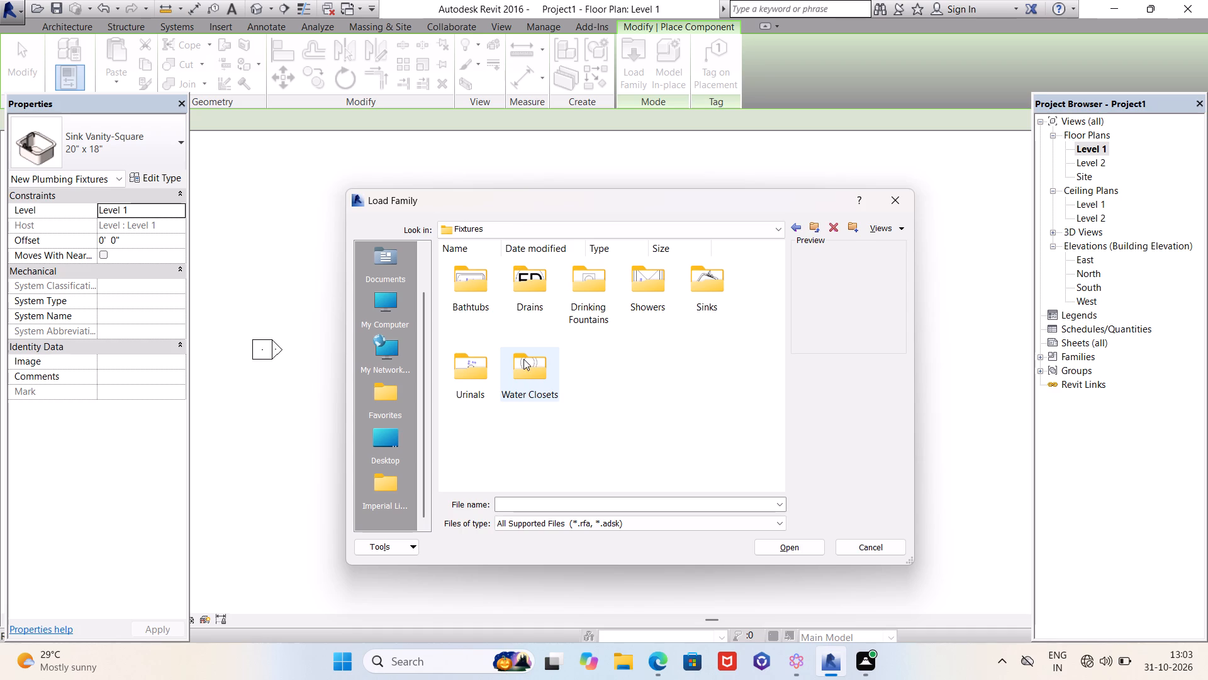
click(639, 293)
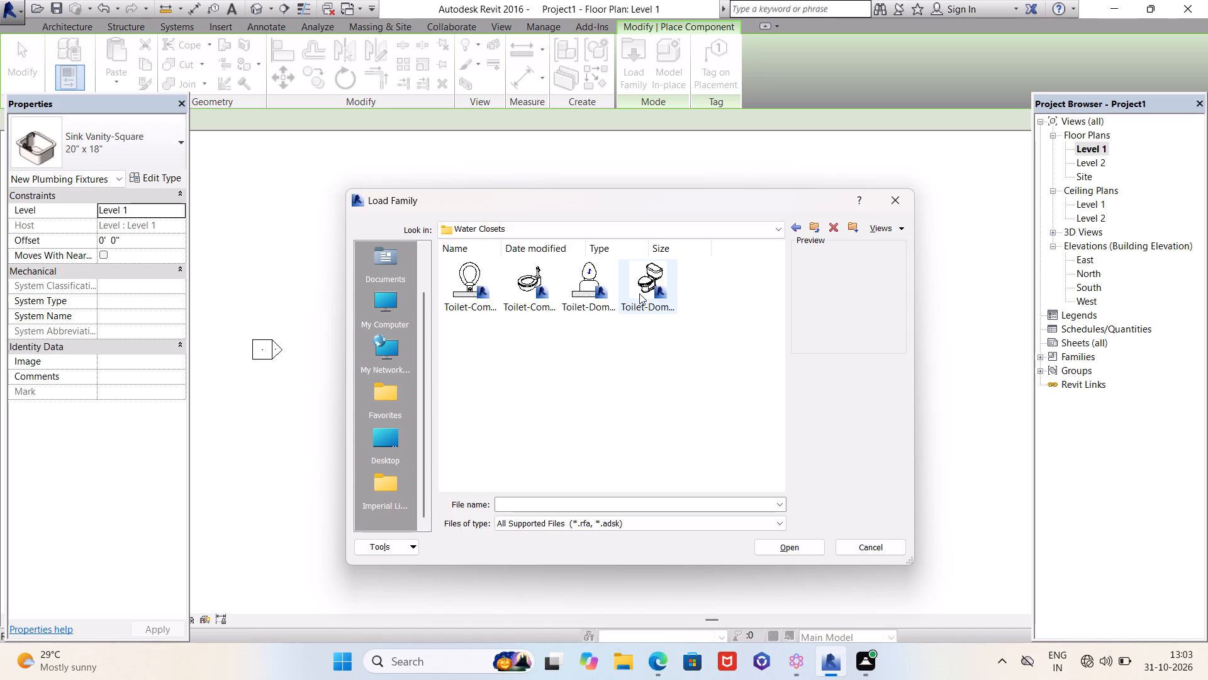
click(795, 552)
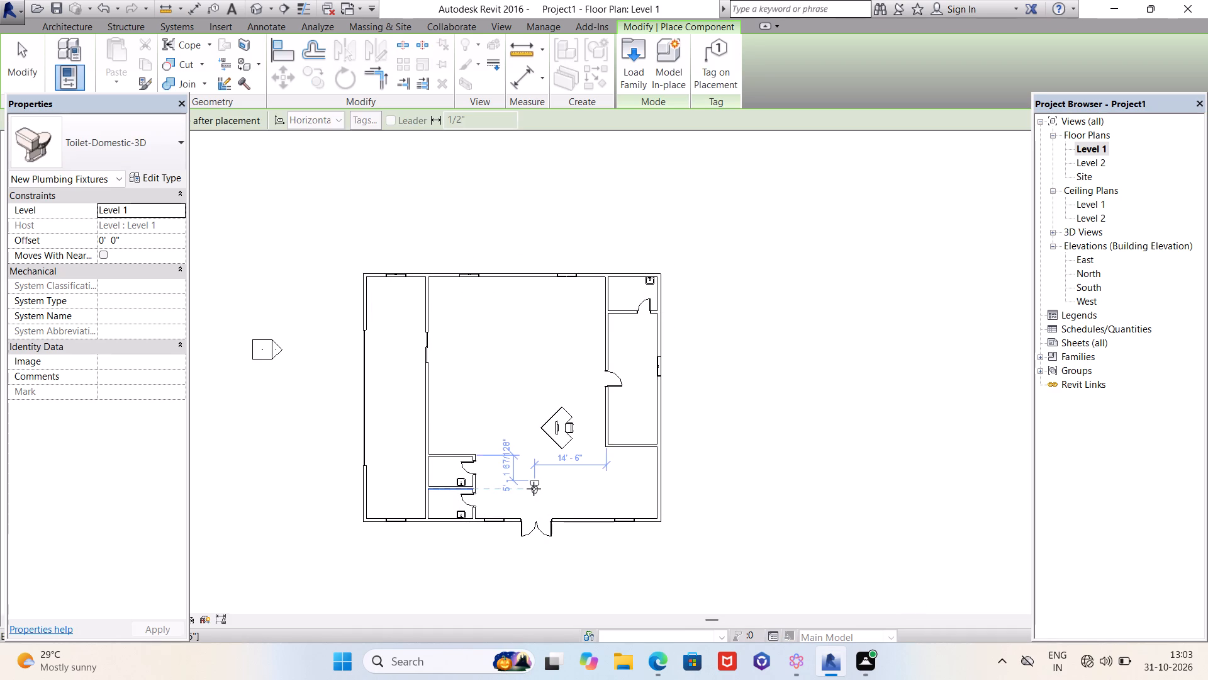
Place a Toilet-Domestic-3D in the northern of the two southwest restrooms, backed against its west wall facing east, 4'-0" from the north wall.
scroll(468, 473, up, 7)
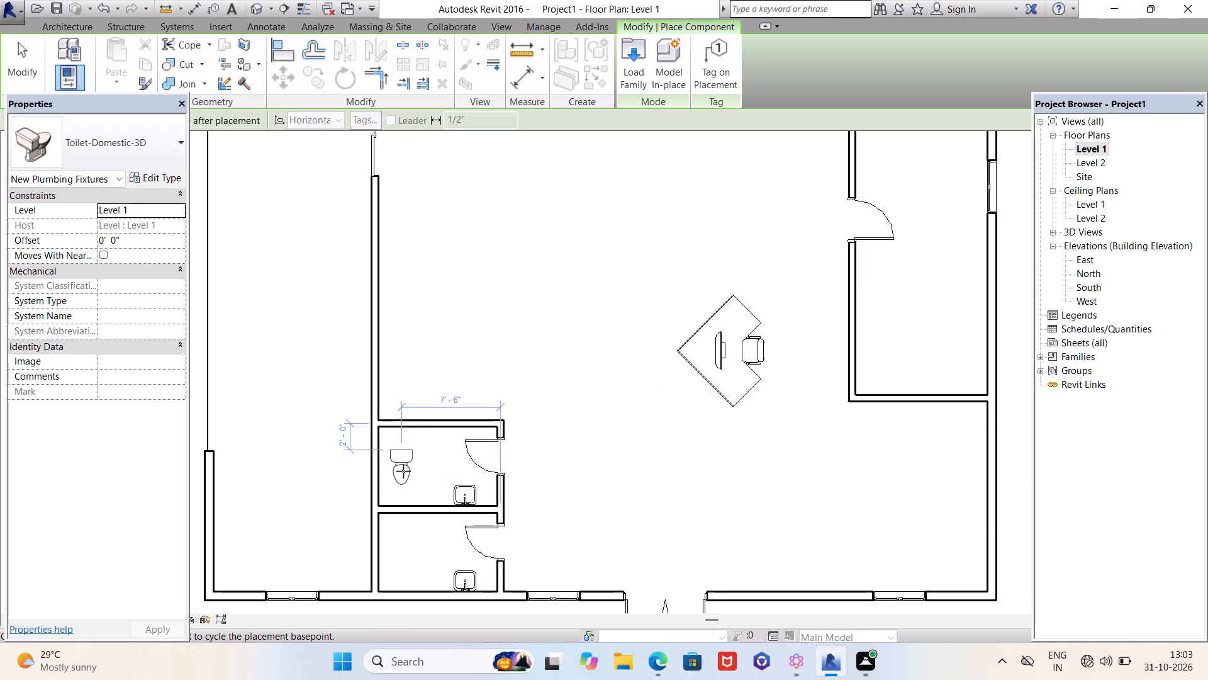
scroll(403, 471, up, 1)
key(space)
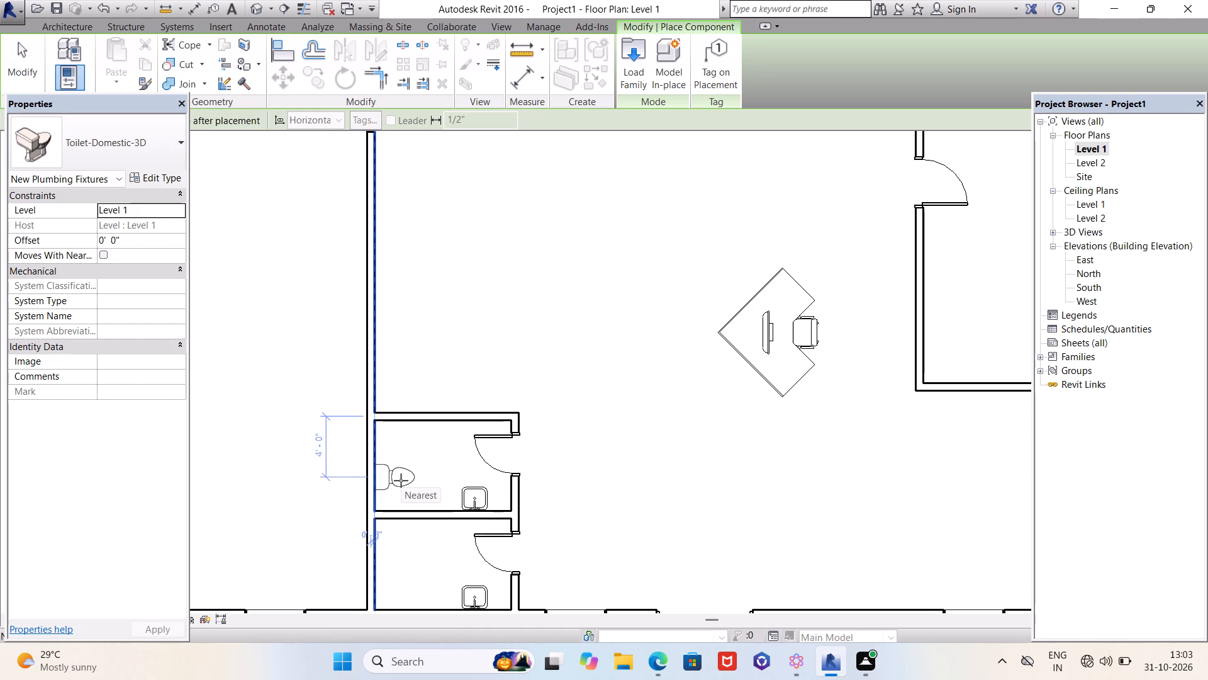
key(space)
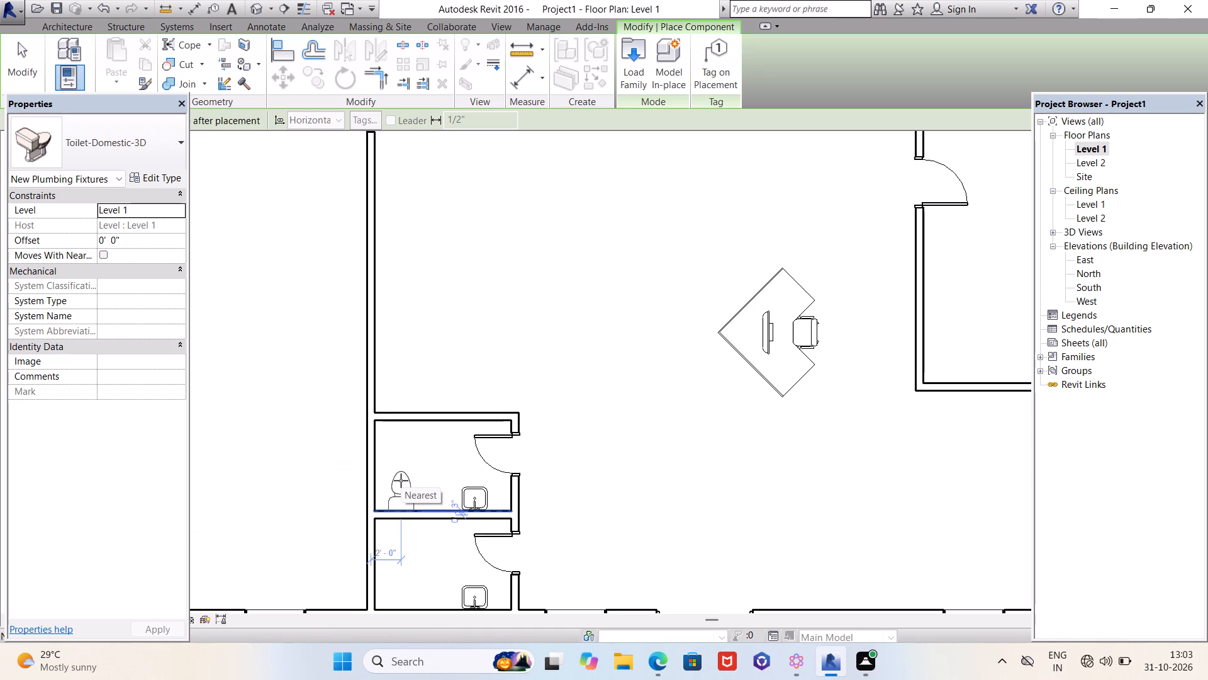
key(space)
key(space)
key(space)
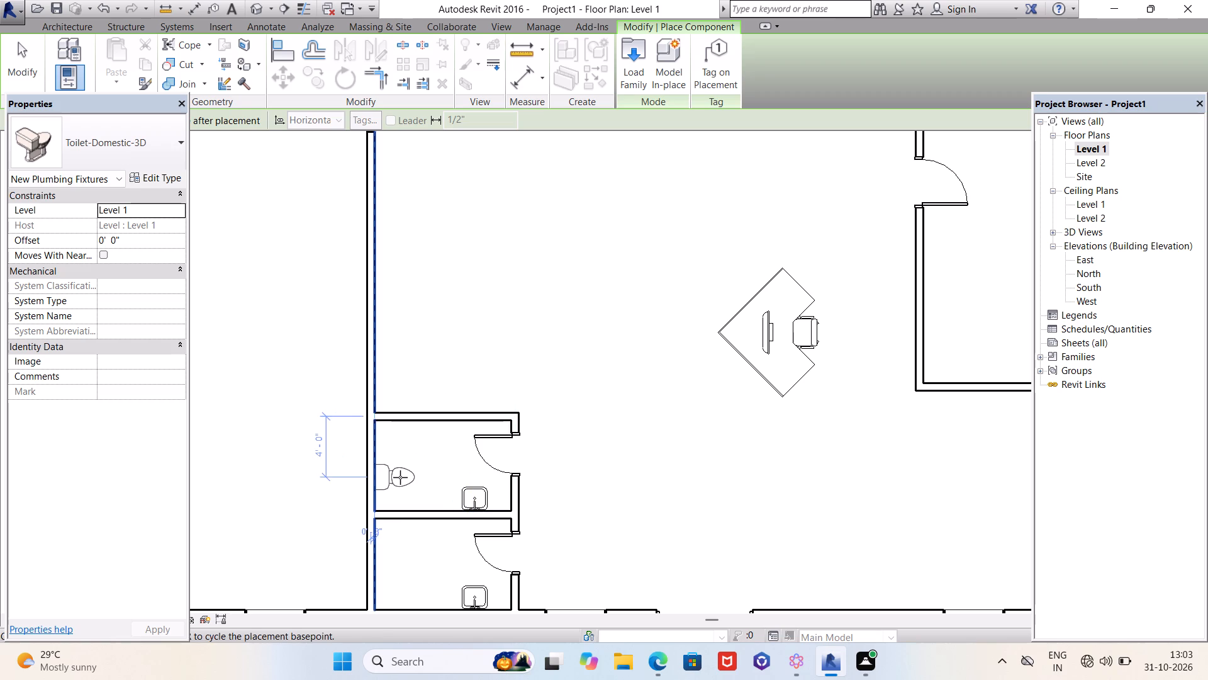
click(400, 477)
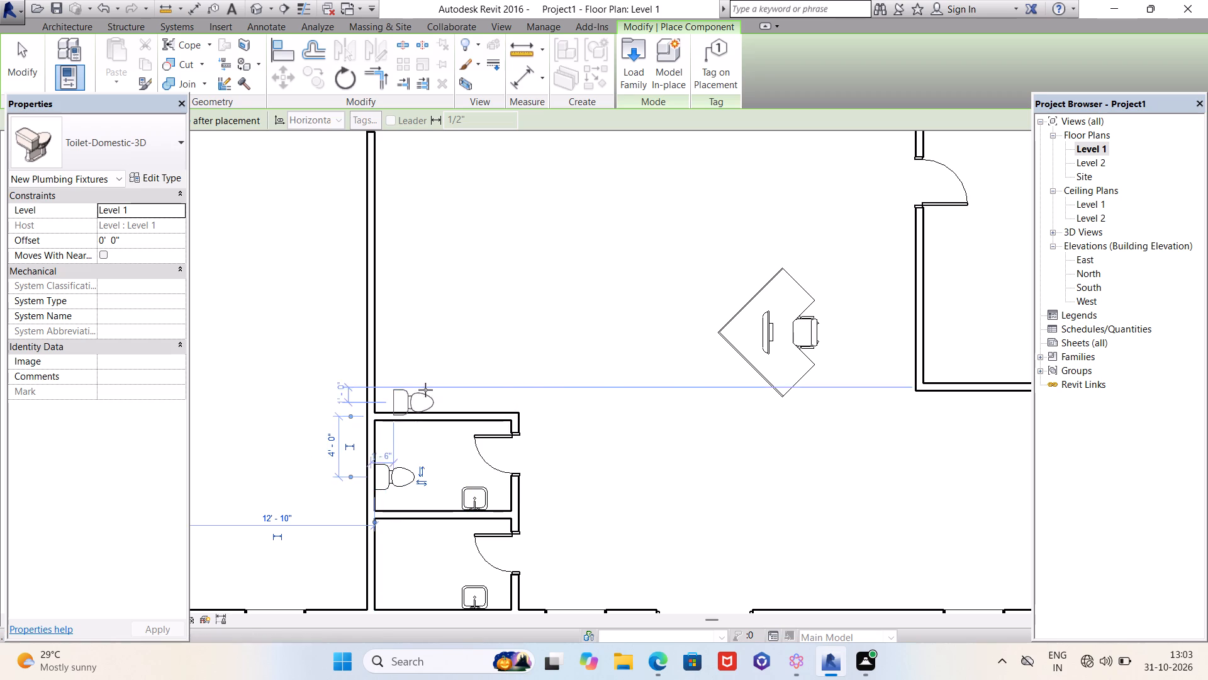
Place a second east-facing toilet against the west wall of the southern restroom, 4'-8" from the partition between the two restrooms.
scroll(426, 385, down, 4)
scroll(408, 484, up, 4)
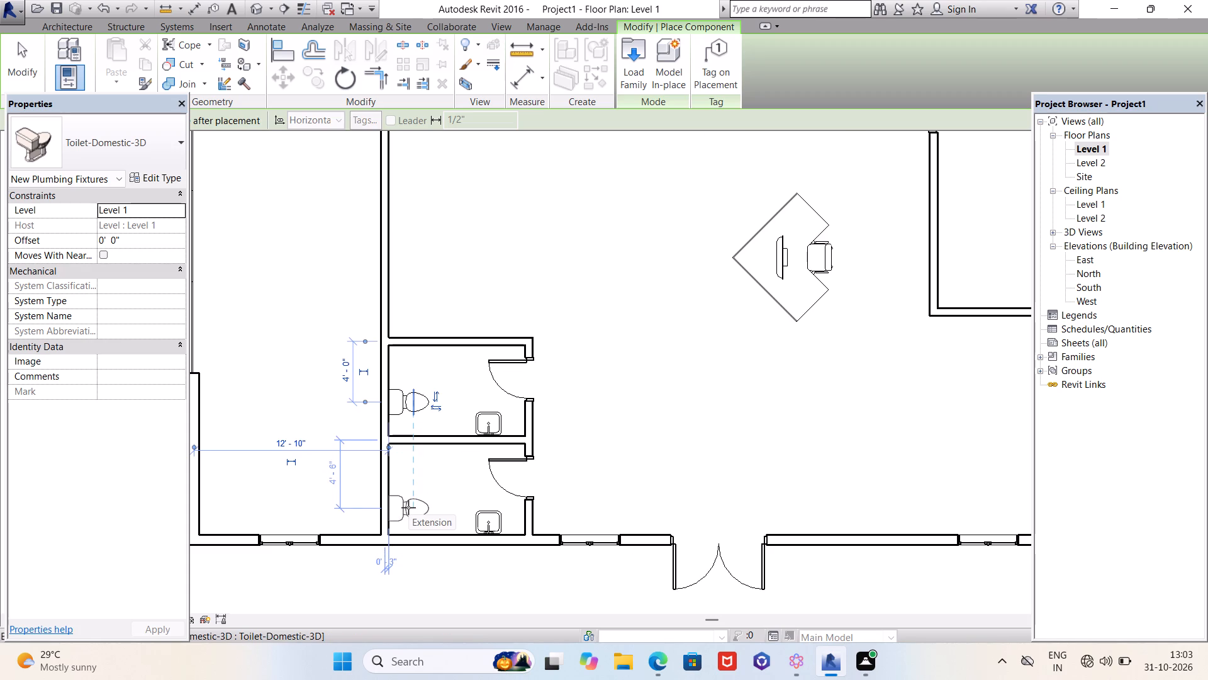
click(408, 507)
Place a third toilet against the north wall of the northeast corner room, facing south, 8'-6" from the east wall.
scroll(408, 507, down, 11)
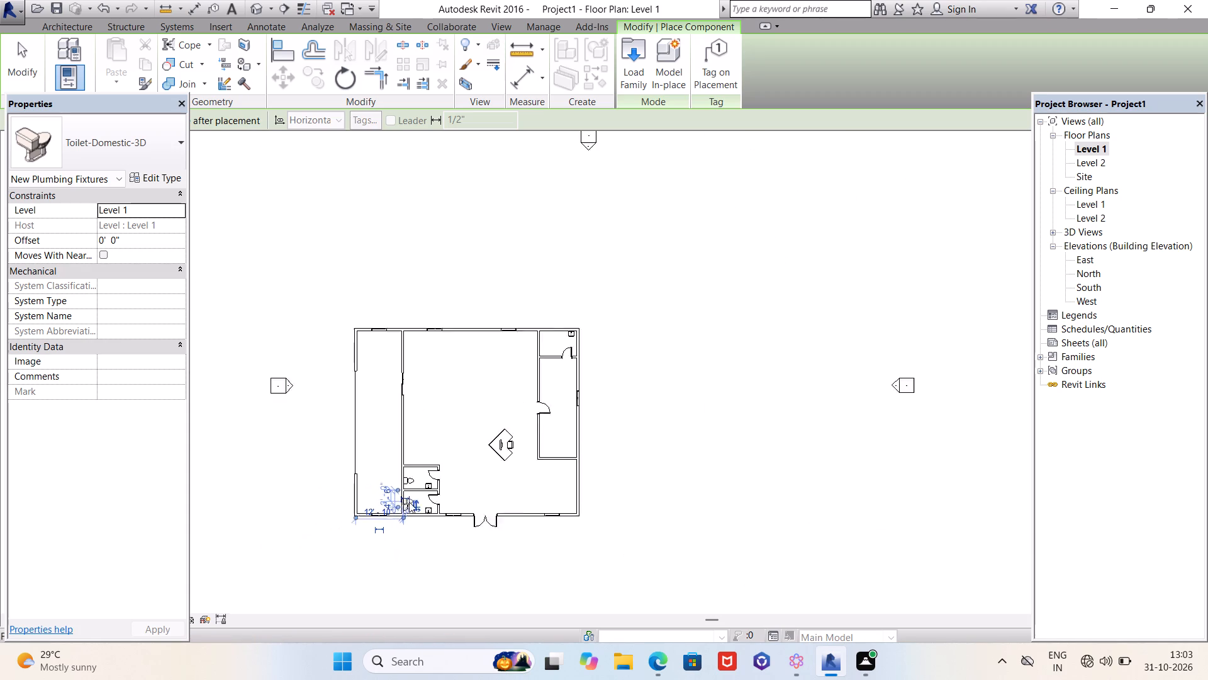
scroll(409, 502, down, 1)
key(space)
key(space)
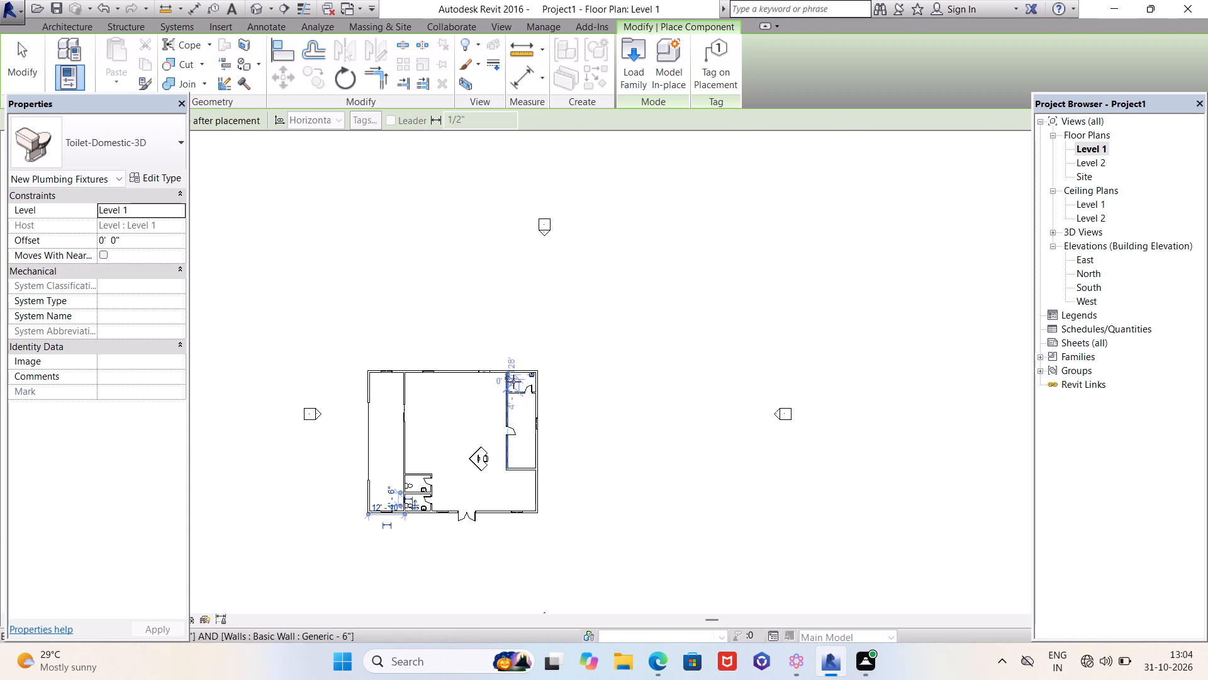
scroll(513, 382, up, 14)
key(space)
key(space)
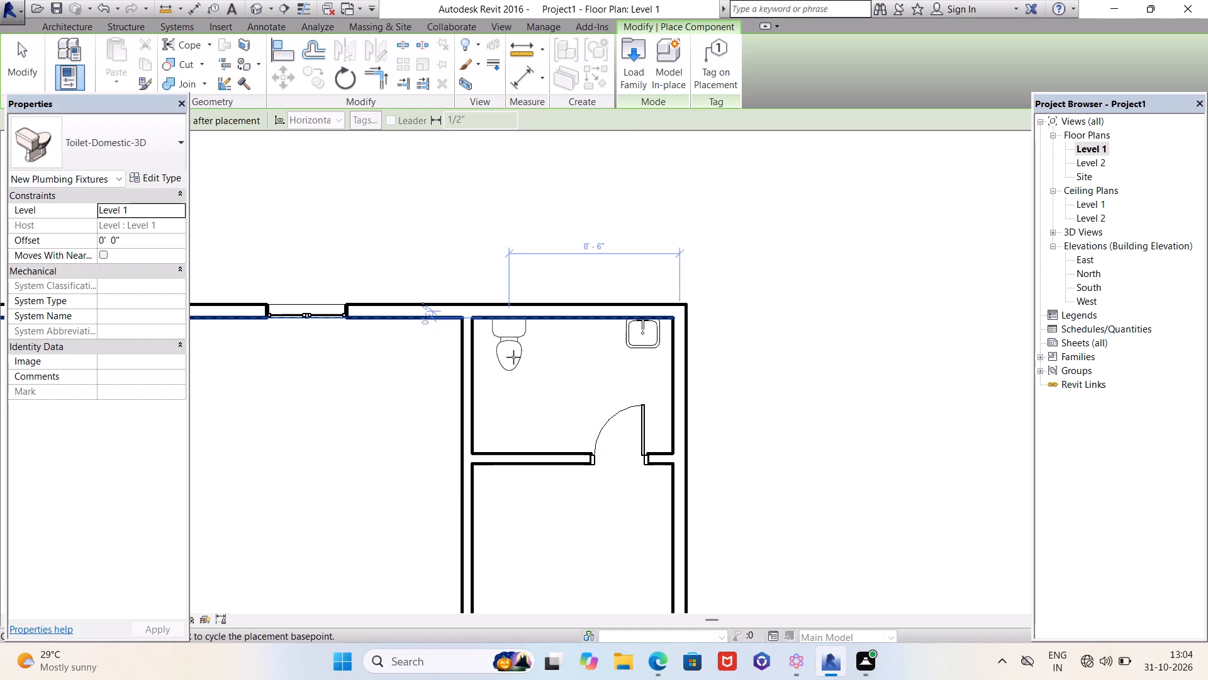
click(513, 357)
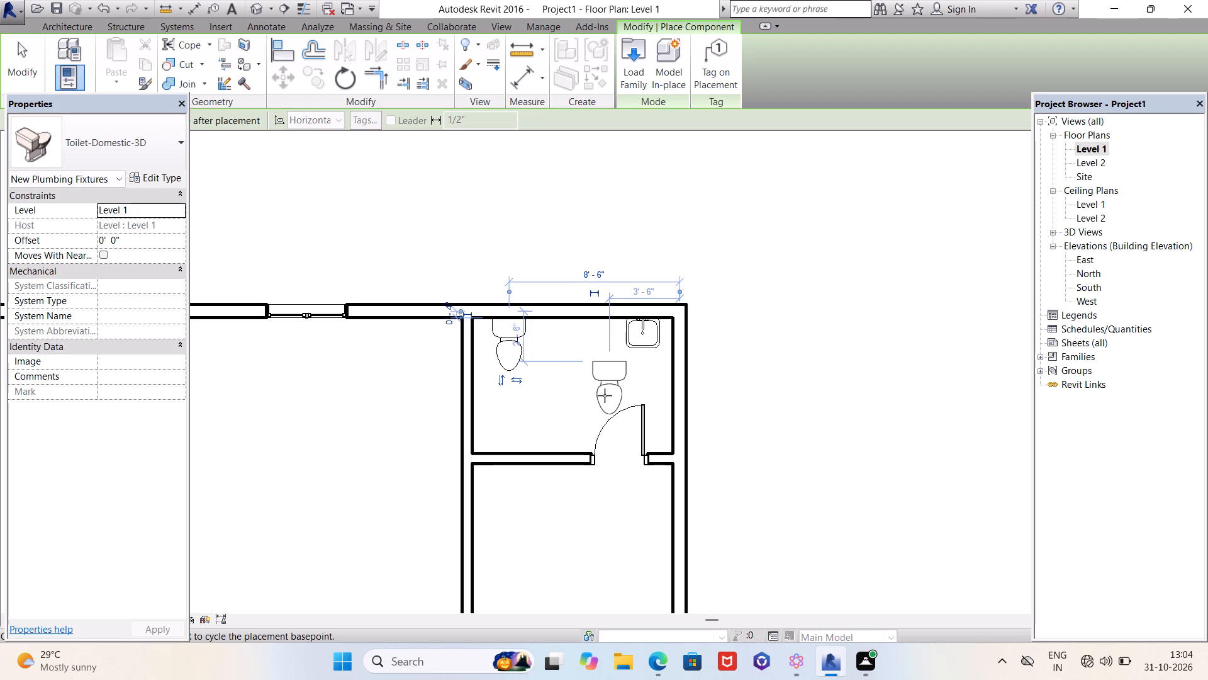
key(Escape)
key(Escape)
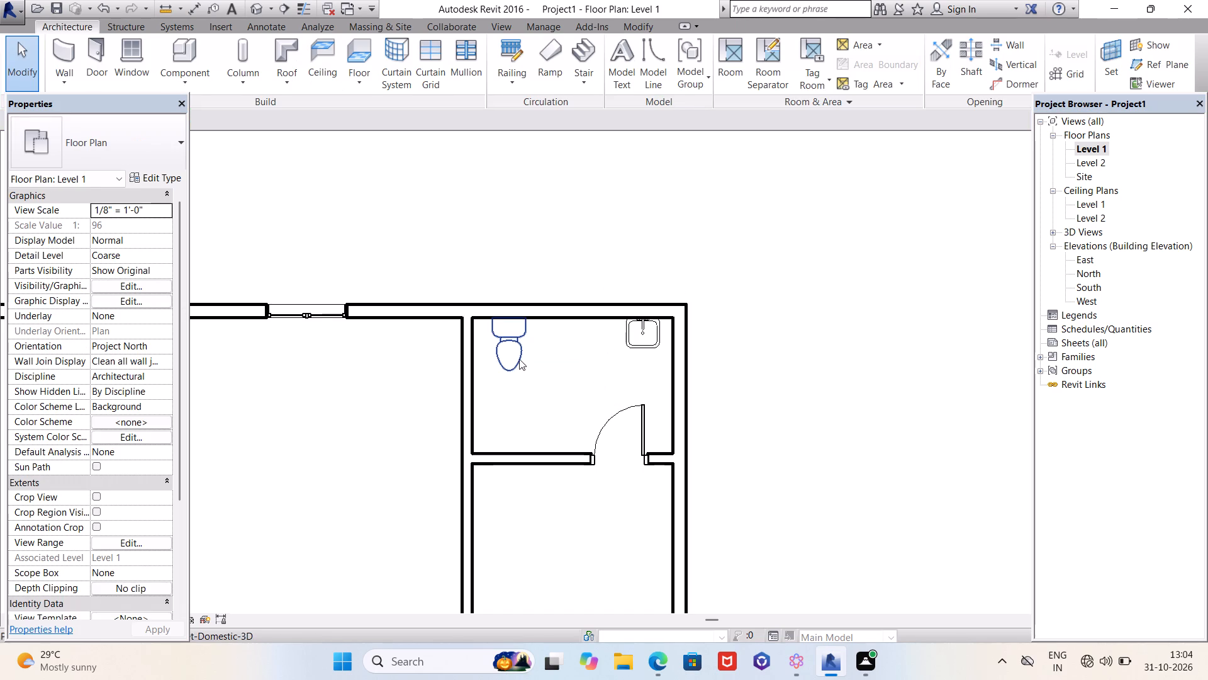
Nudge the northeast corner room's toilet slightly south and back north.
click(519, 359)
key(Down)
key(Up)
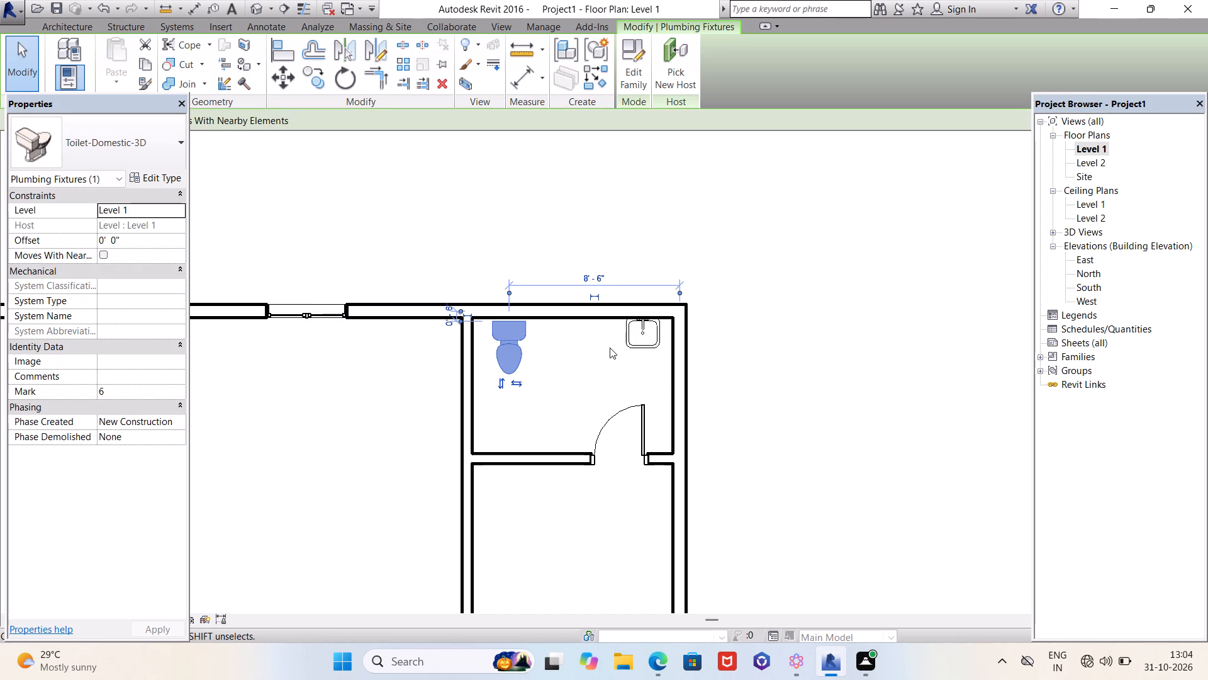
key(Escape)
Nudge the southern restroom's toilet slightly north along the west wall, to 4'-4" from the partition between the restrooms.
scroll(811, 331, down, 8)
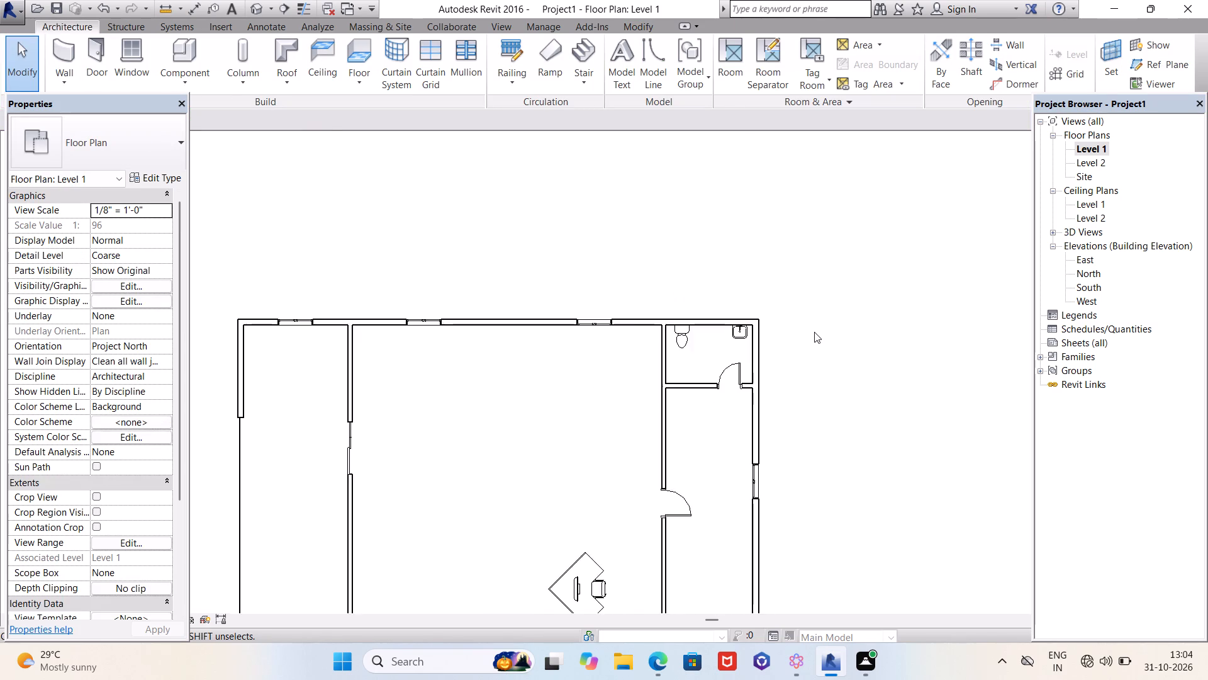
scroll(809, 334, down, 3)
scroll(588, 530, up, 11)
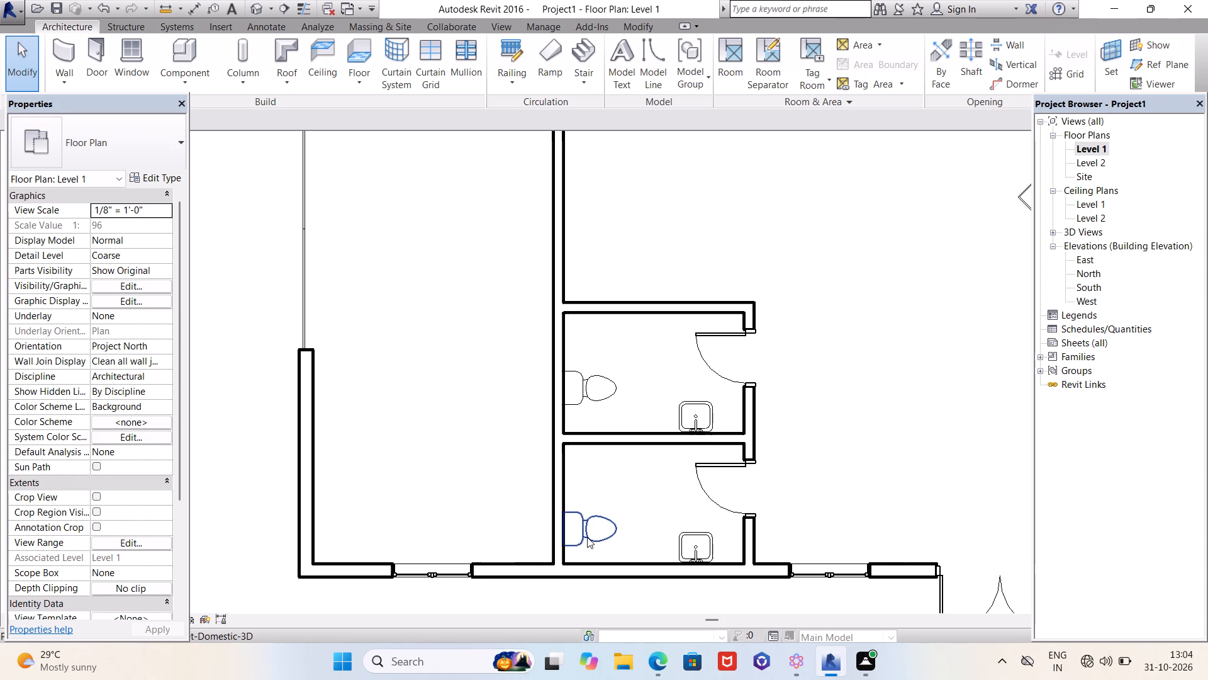
click(587, 537)
key(Up)
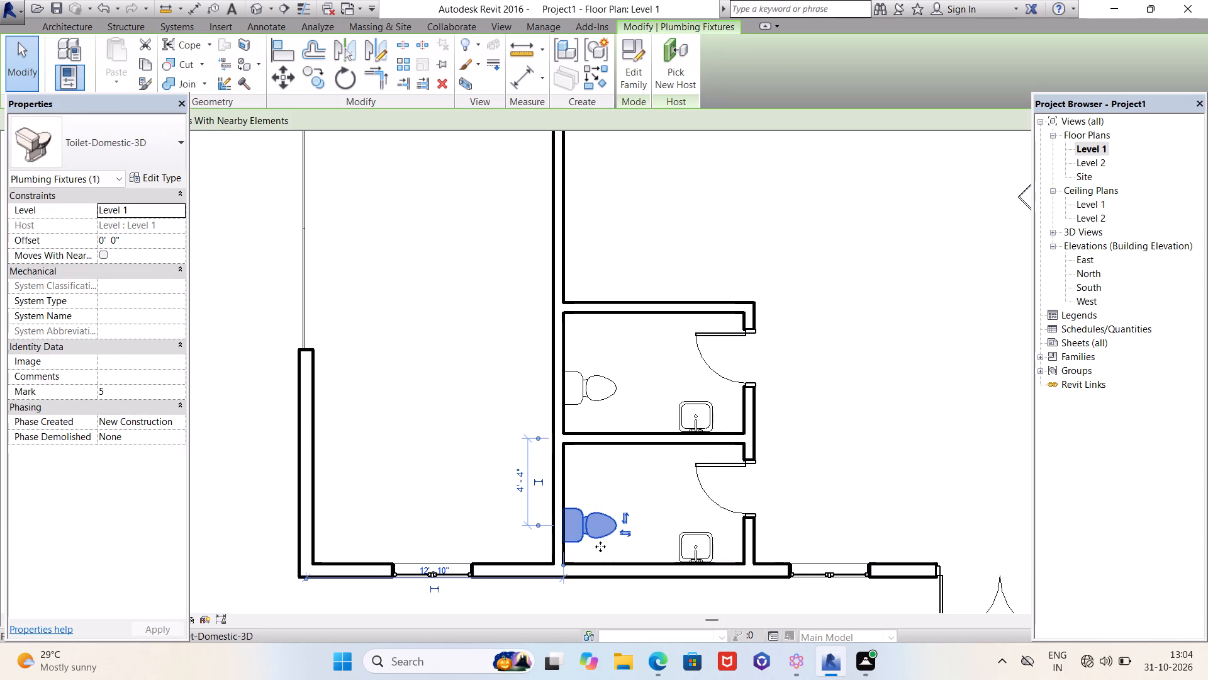
key(Up)
key(Down)
key(Right)
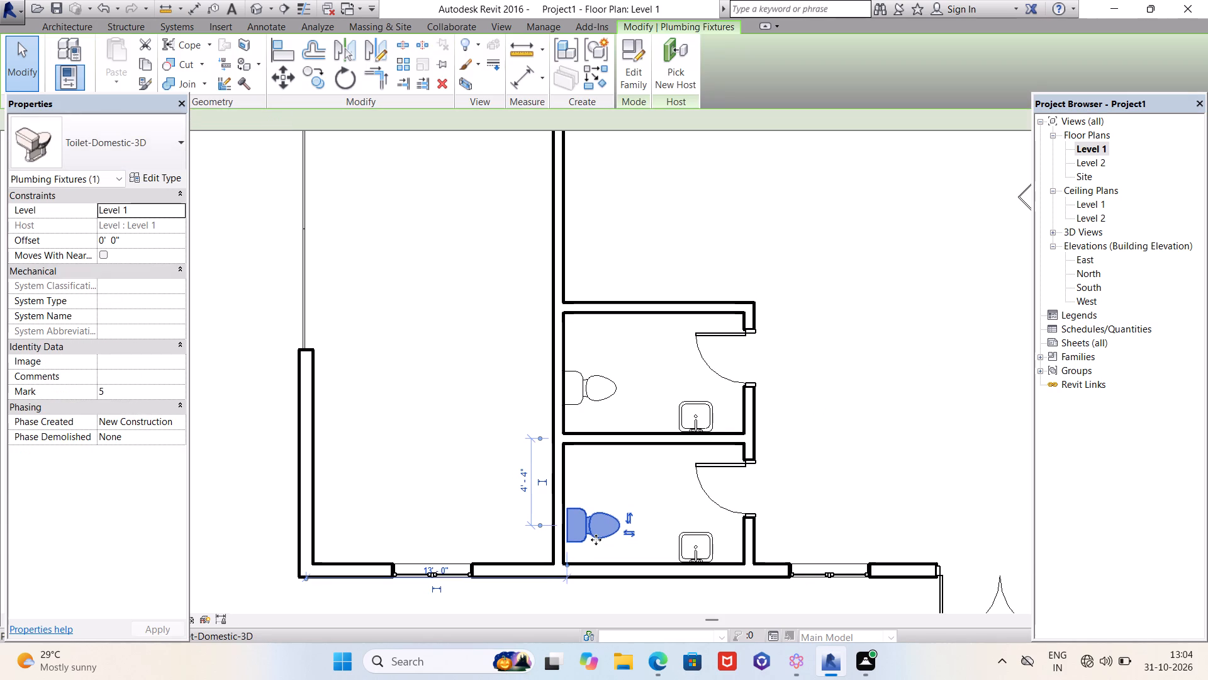
key(Left)
key(Escape)
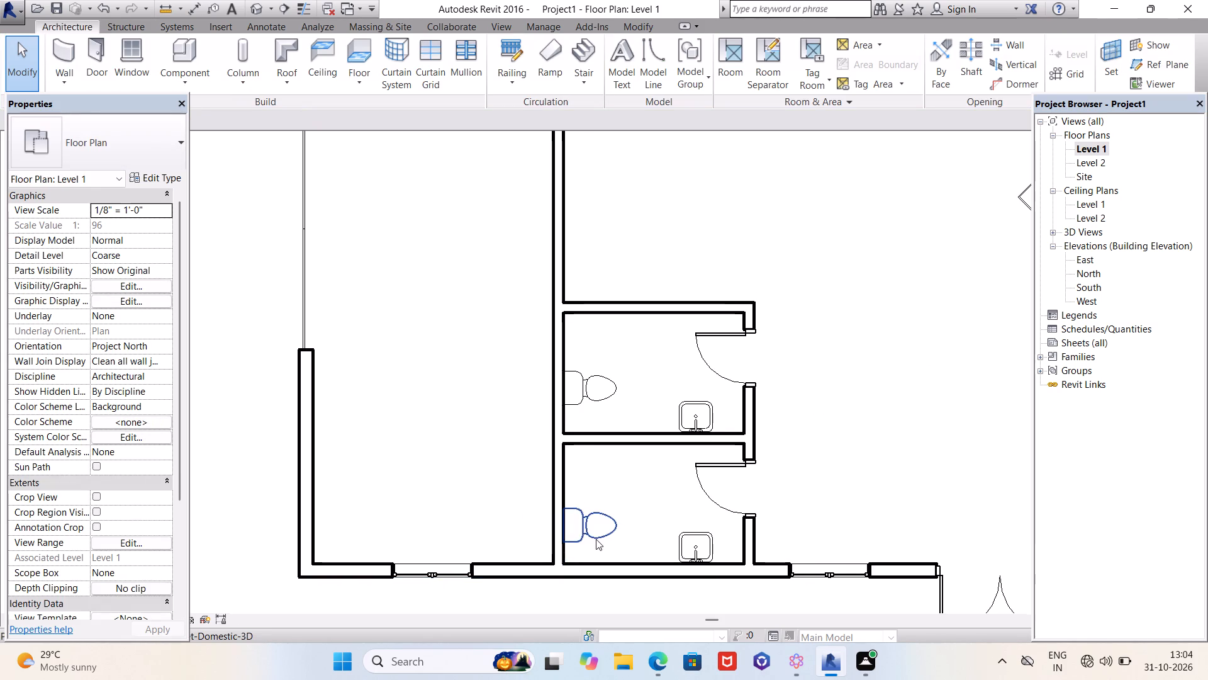
Load the Table-Dining Round w Chairs family from the library's Furniture > Tables folder for component placement.
scroll(617, 354, down, 10)
scroll(551, 409, down, 3)
scroll(688, 305, up, 4)
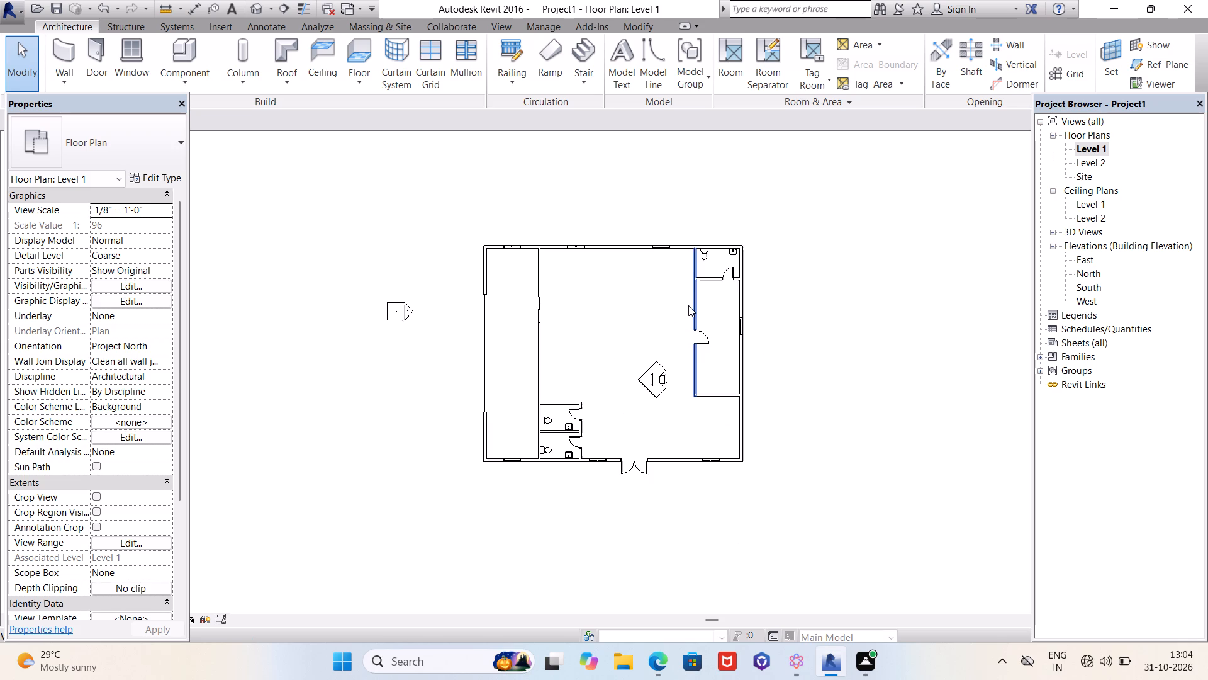
scroll(688, 305, up, 4)
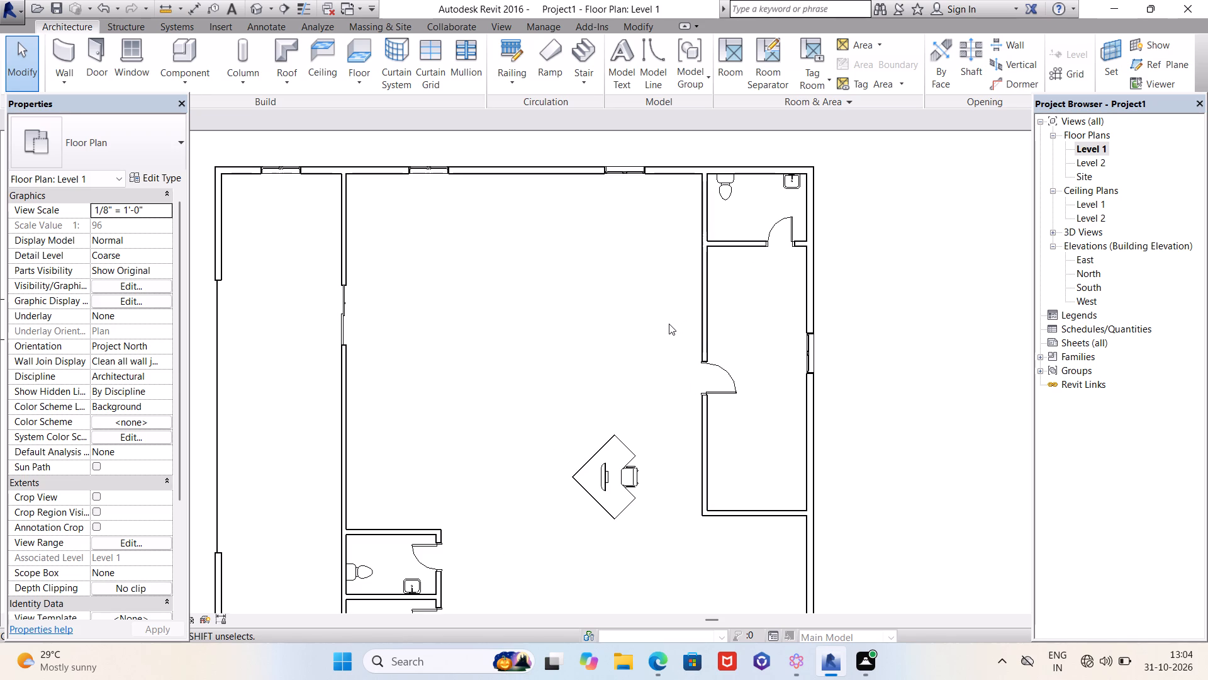
scroll(486, 332, down, 4)
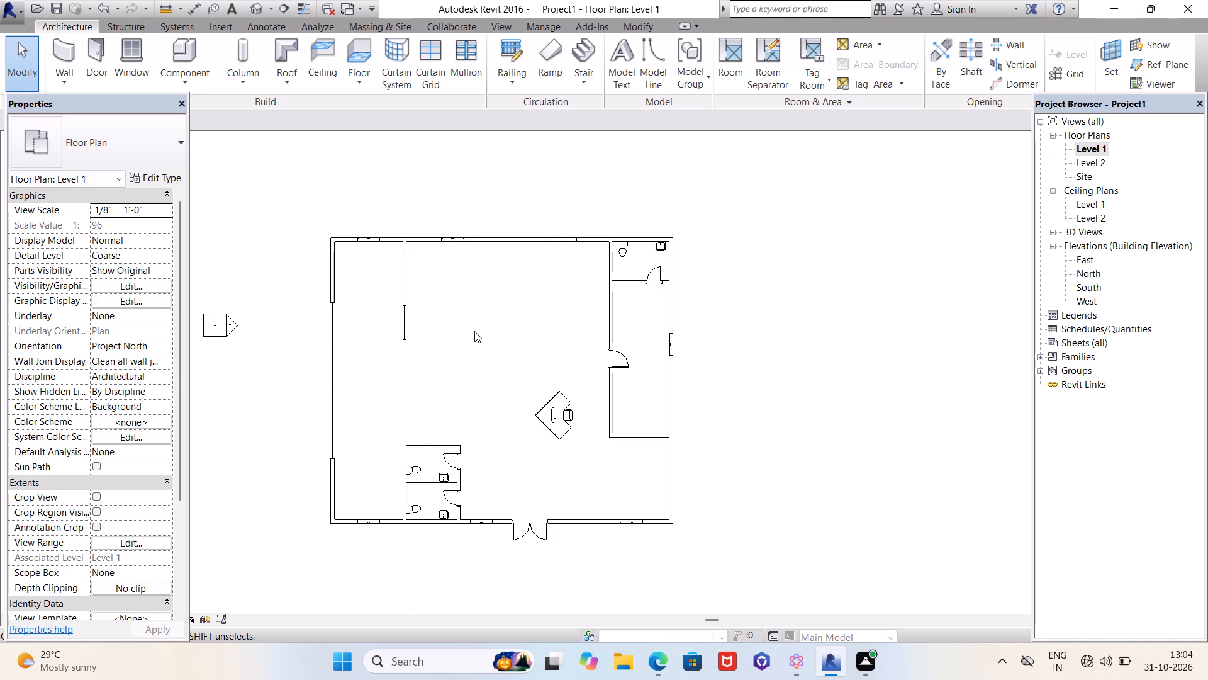
click(176, 55)
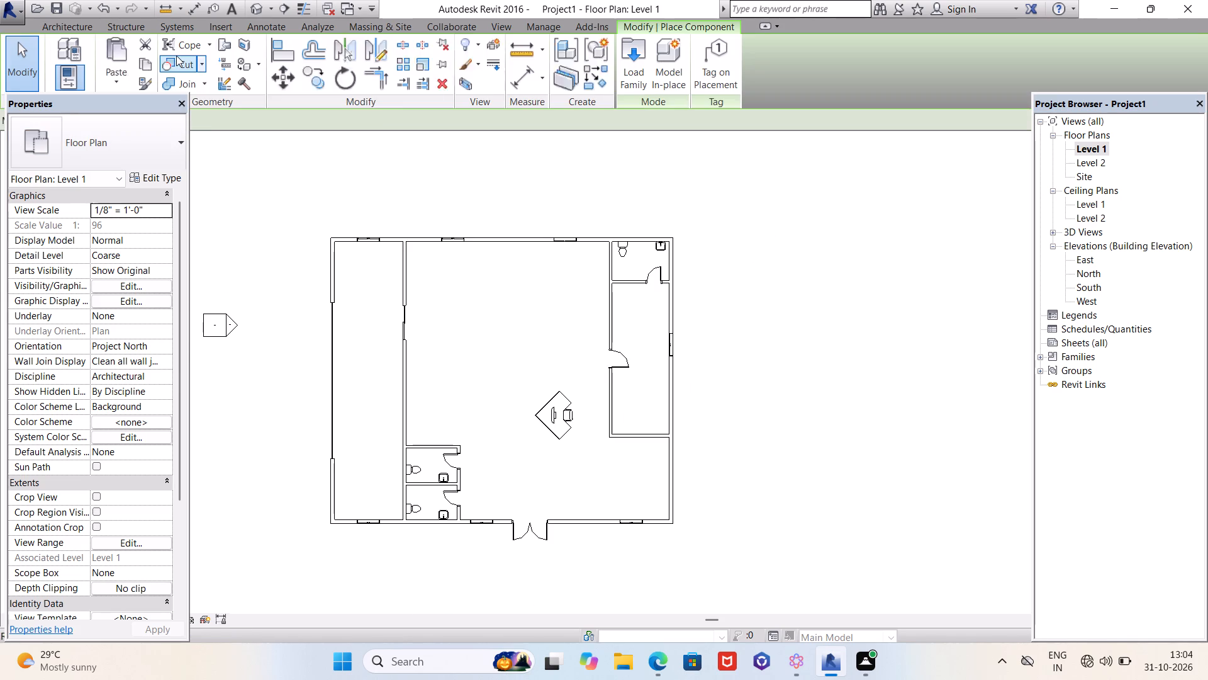
click(632, 57)
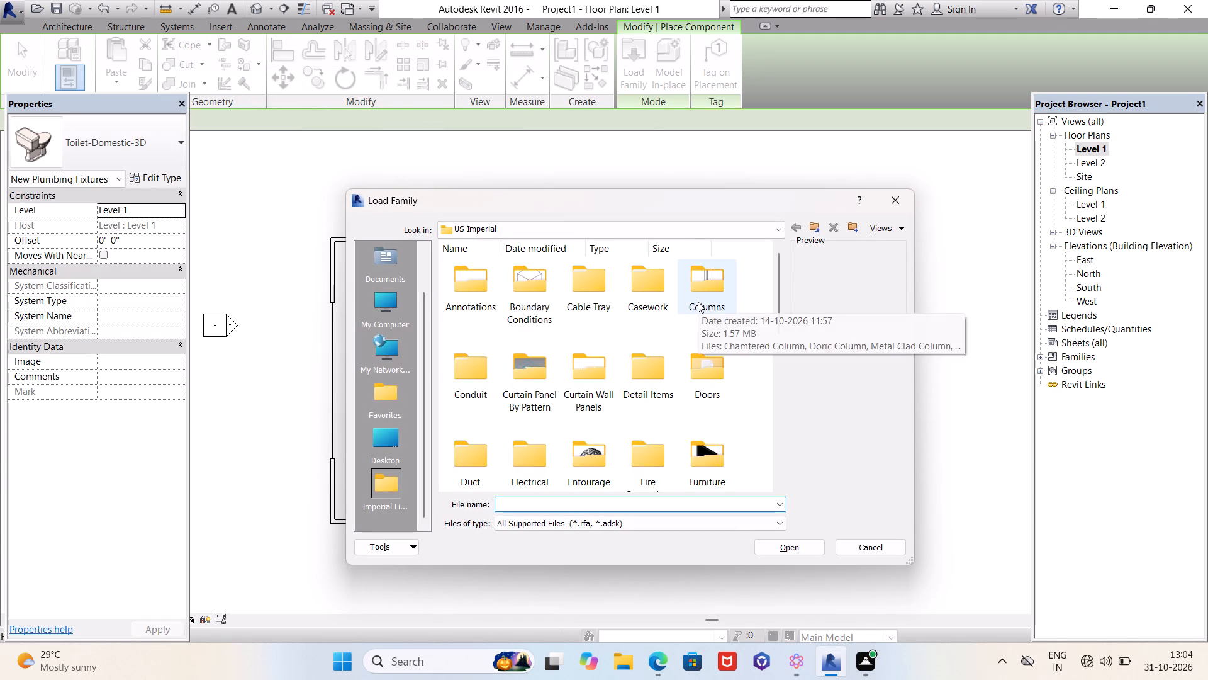
double_click(708, 455)
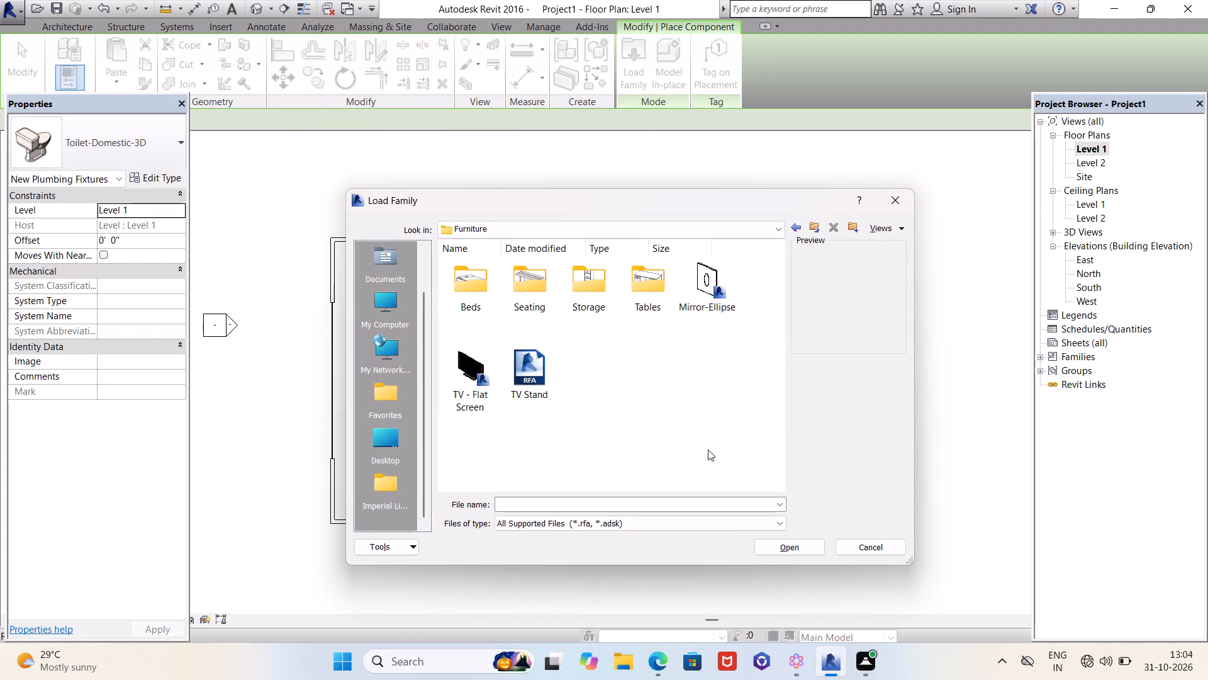
double_click(534, 278)
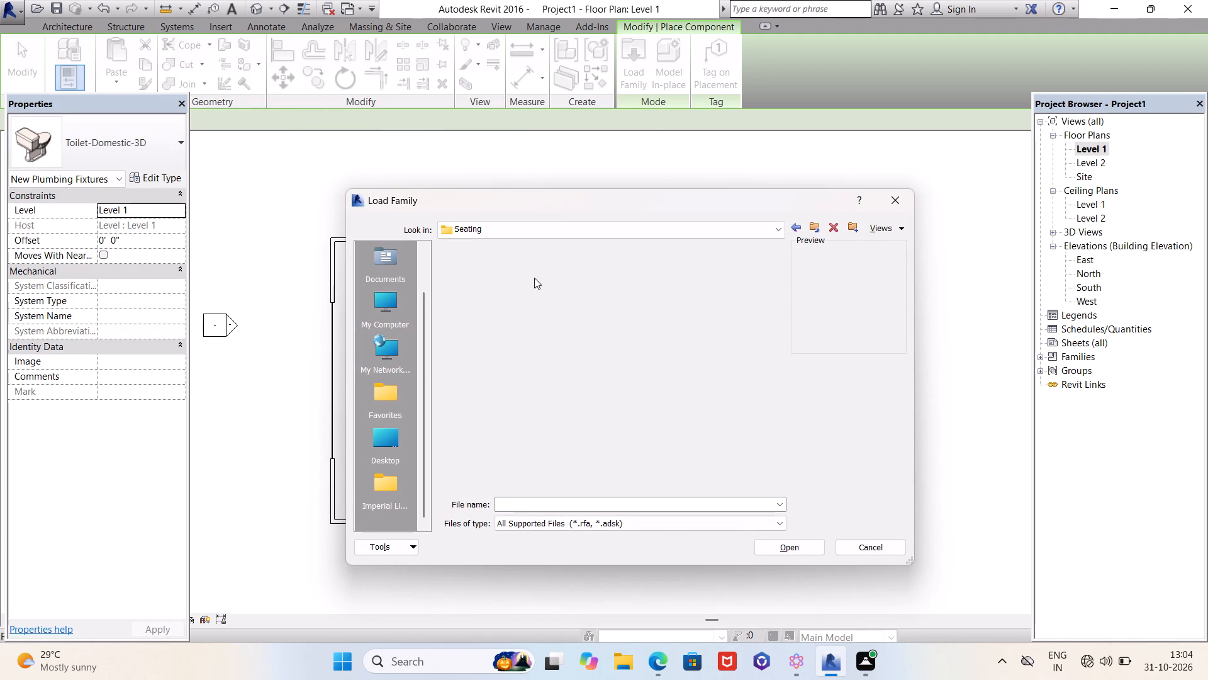
scroll(576, 346, down, 2)
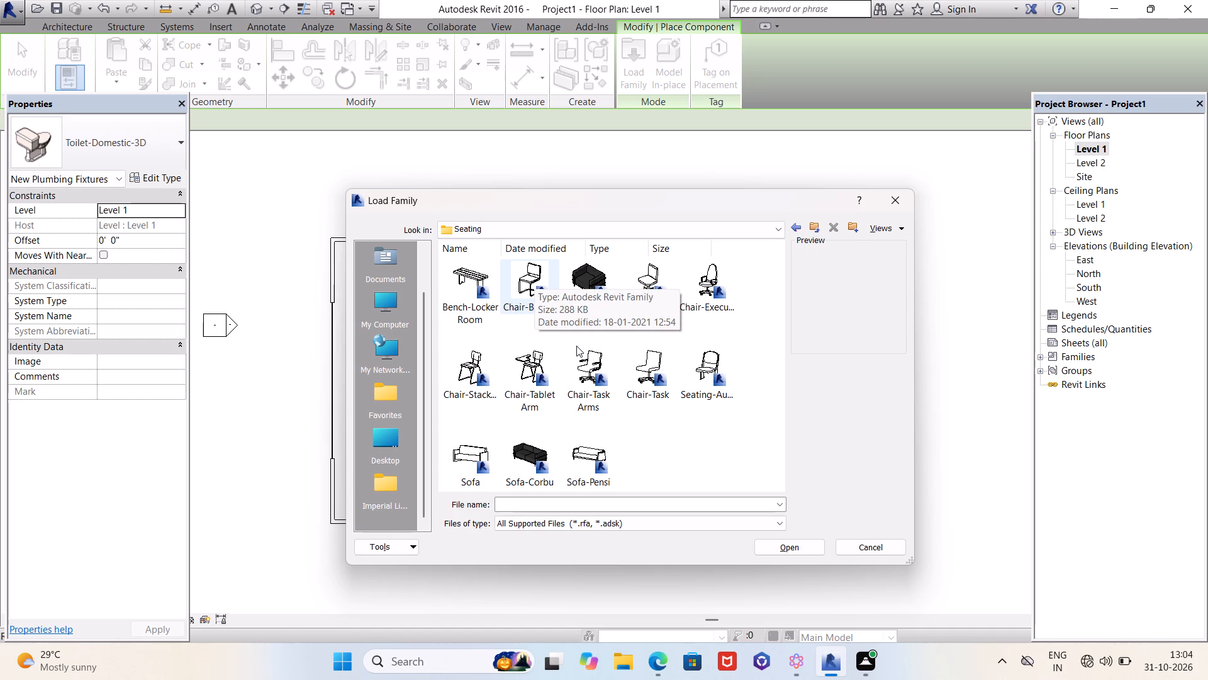
scroll(576, 346, up, 3)
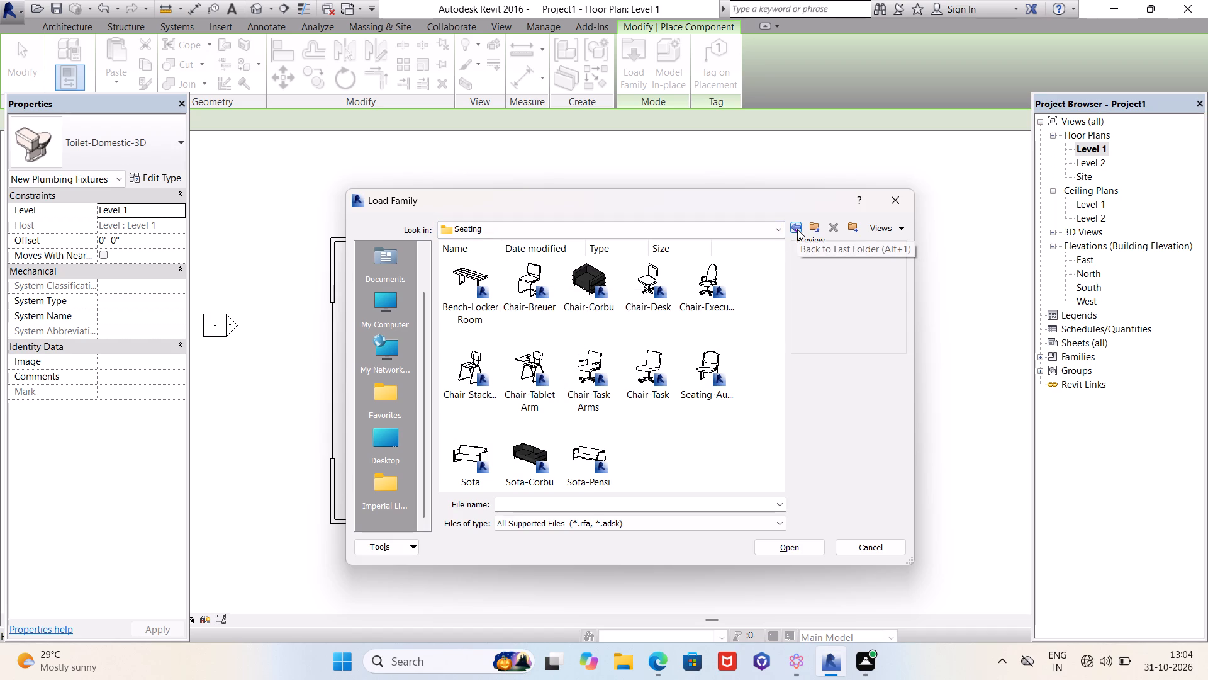
click(797, 229)
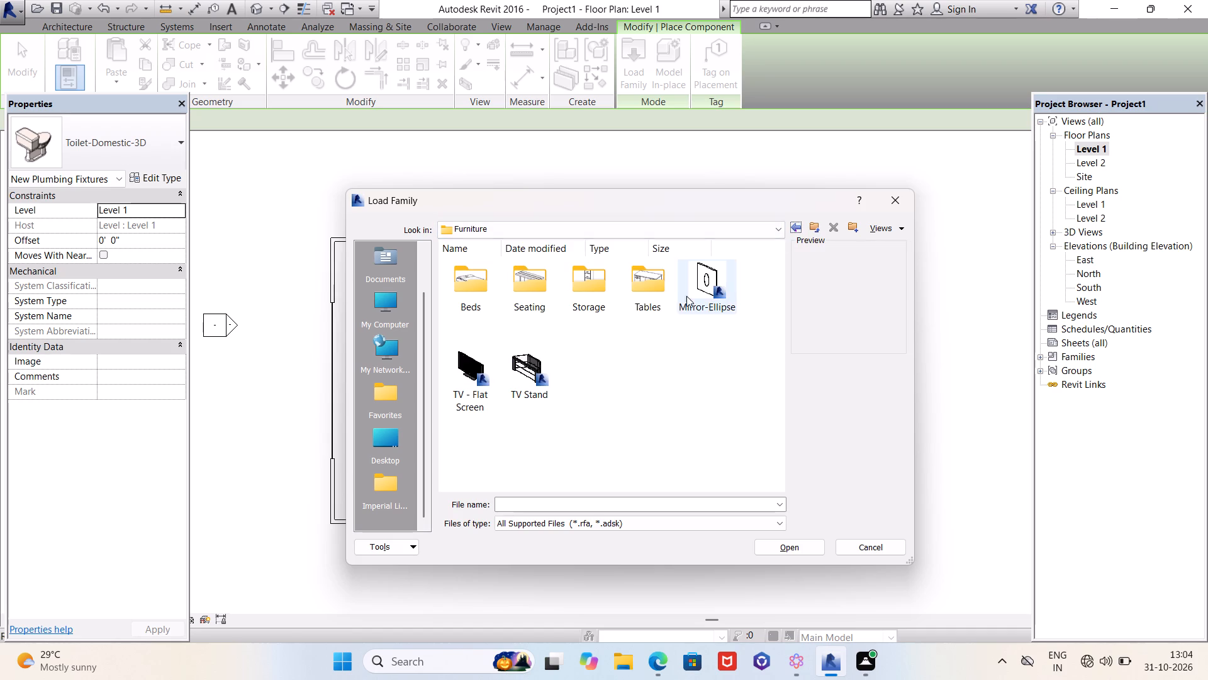
double_click(650, 268)
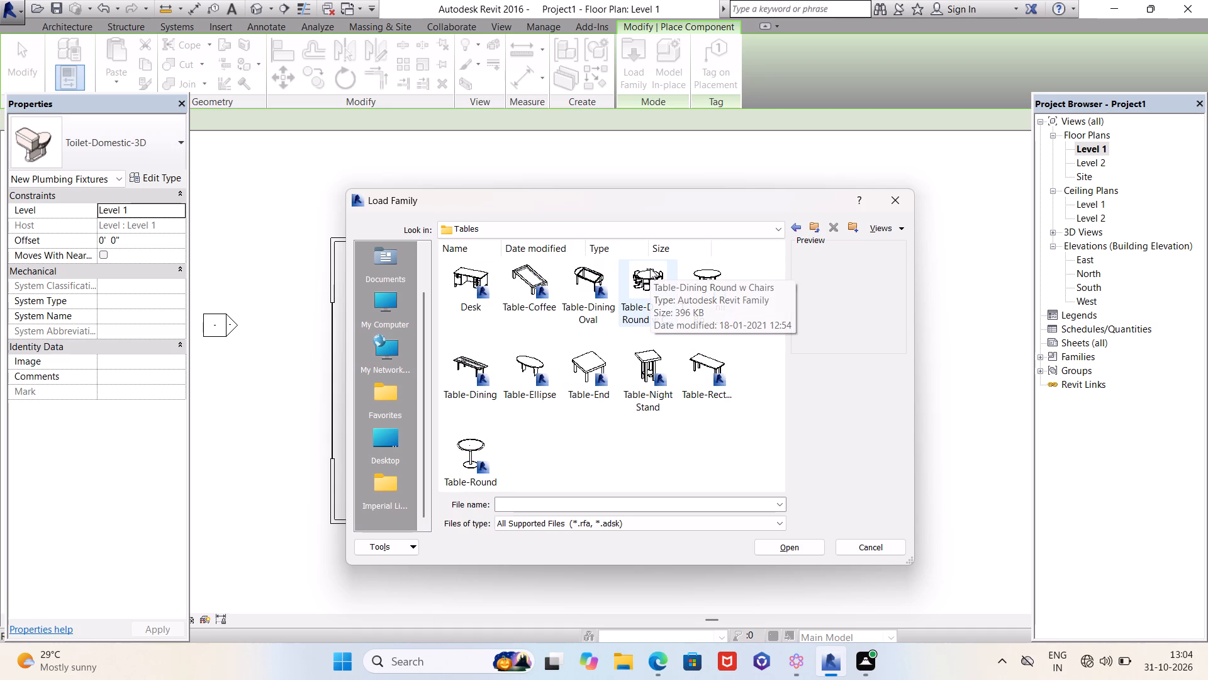
click(650, 268)
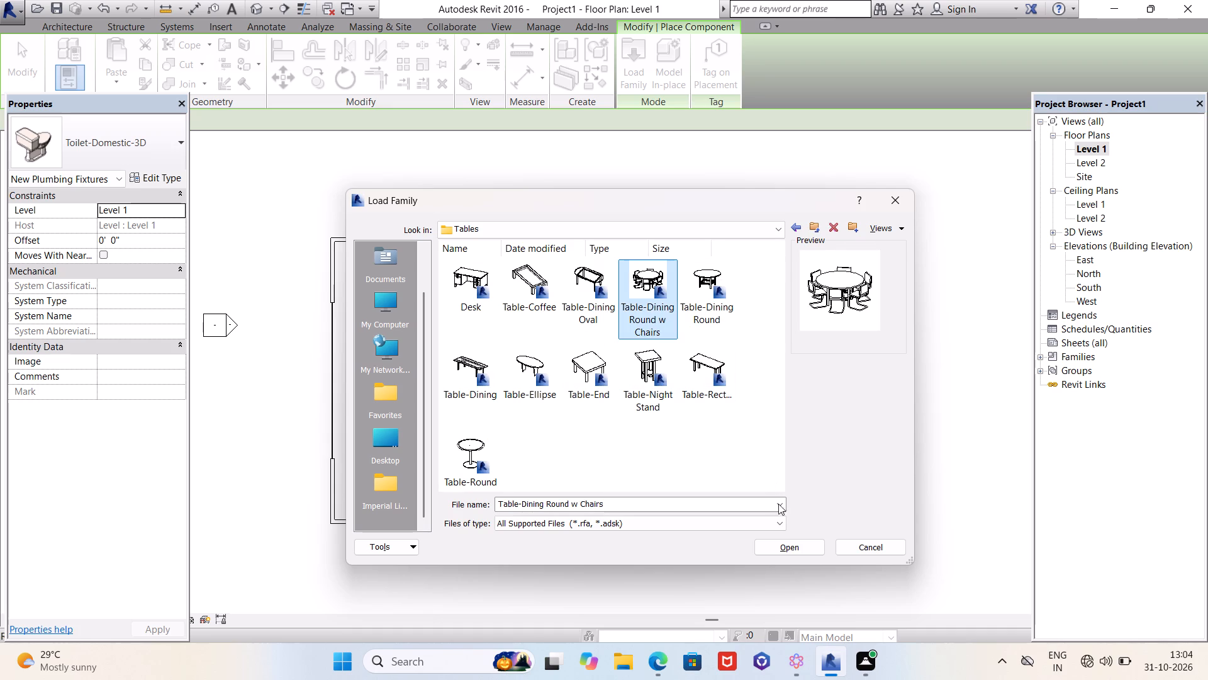
click(802, 545)
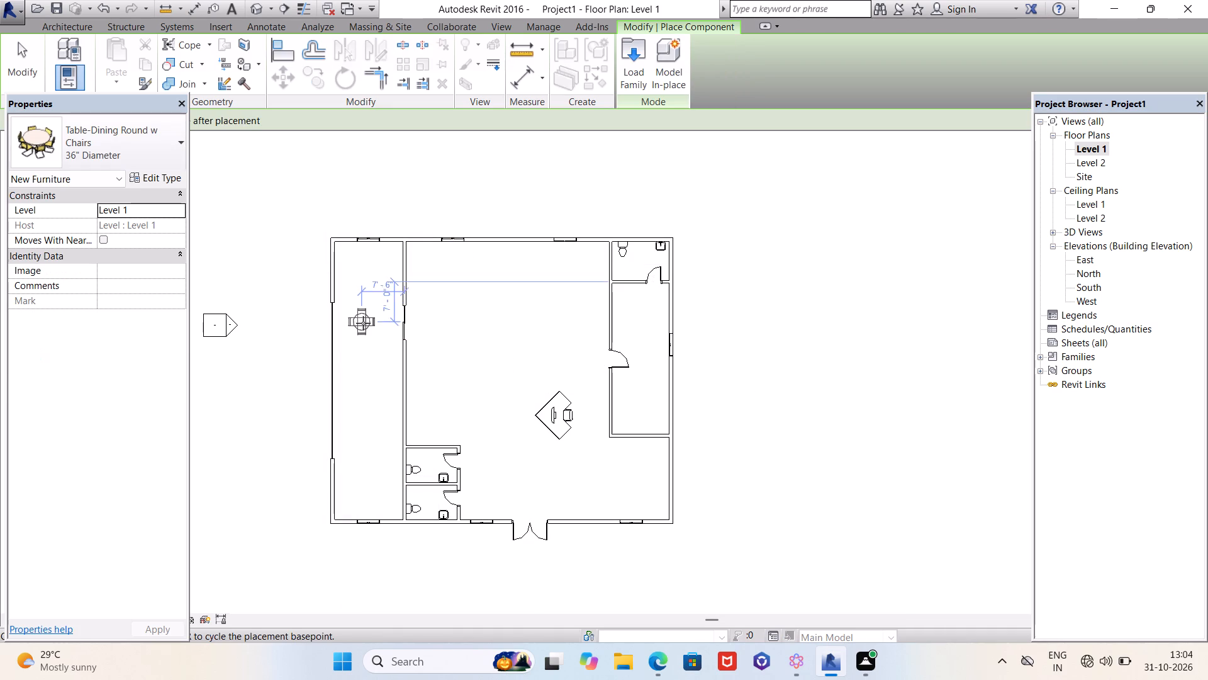
Place a 60" Diameter Table-Dining Round w Chairs in the northern part of the long west room, 6'-6" from its east partition.
scroll(363, 323, up, 4)
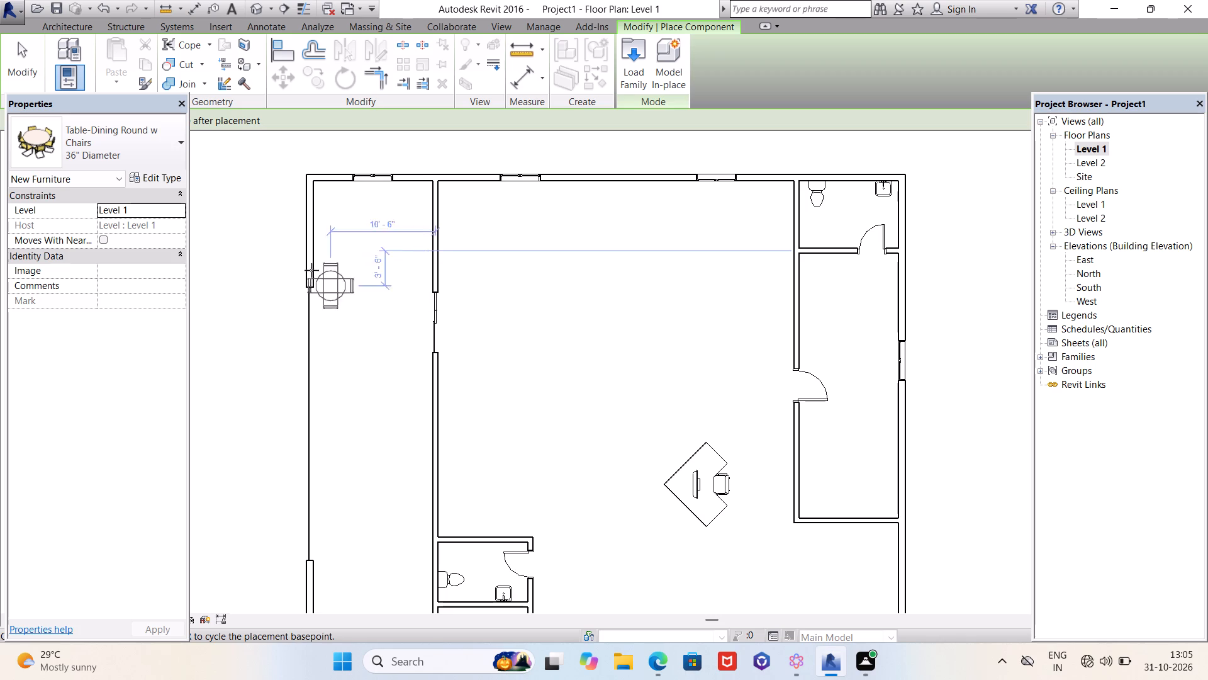
click(156, 154)
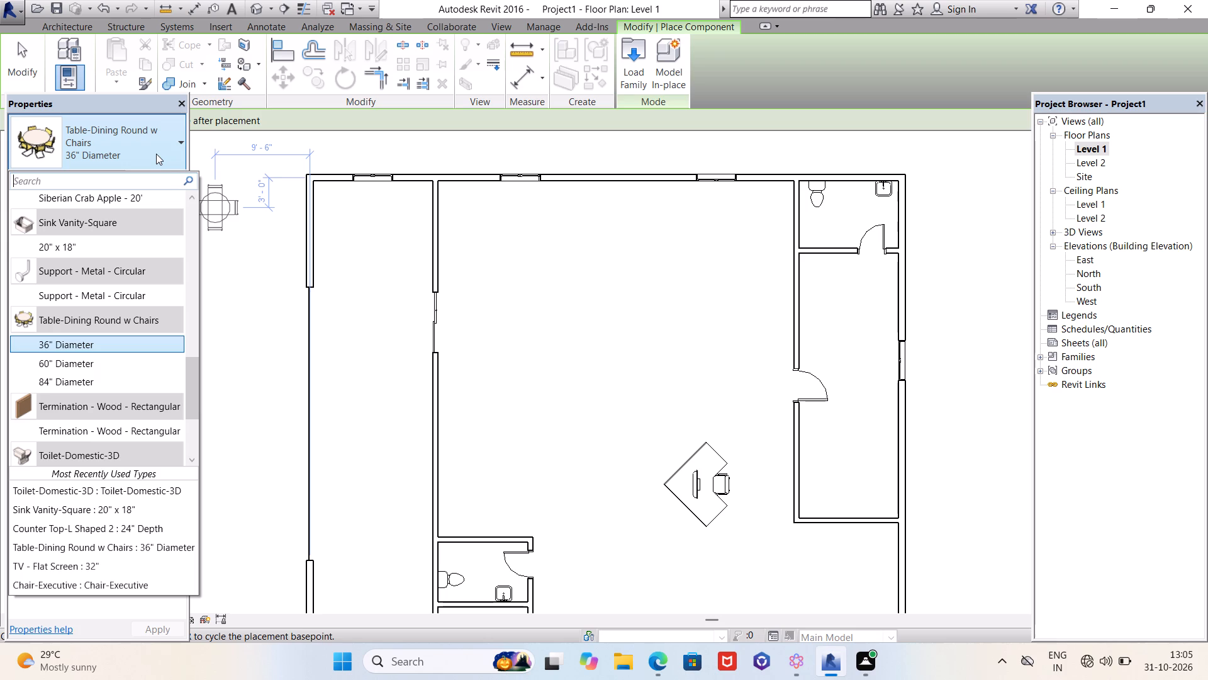
click(94, 364)
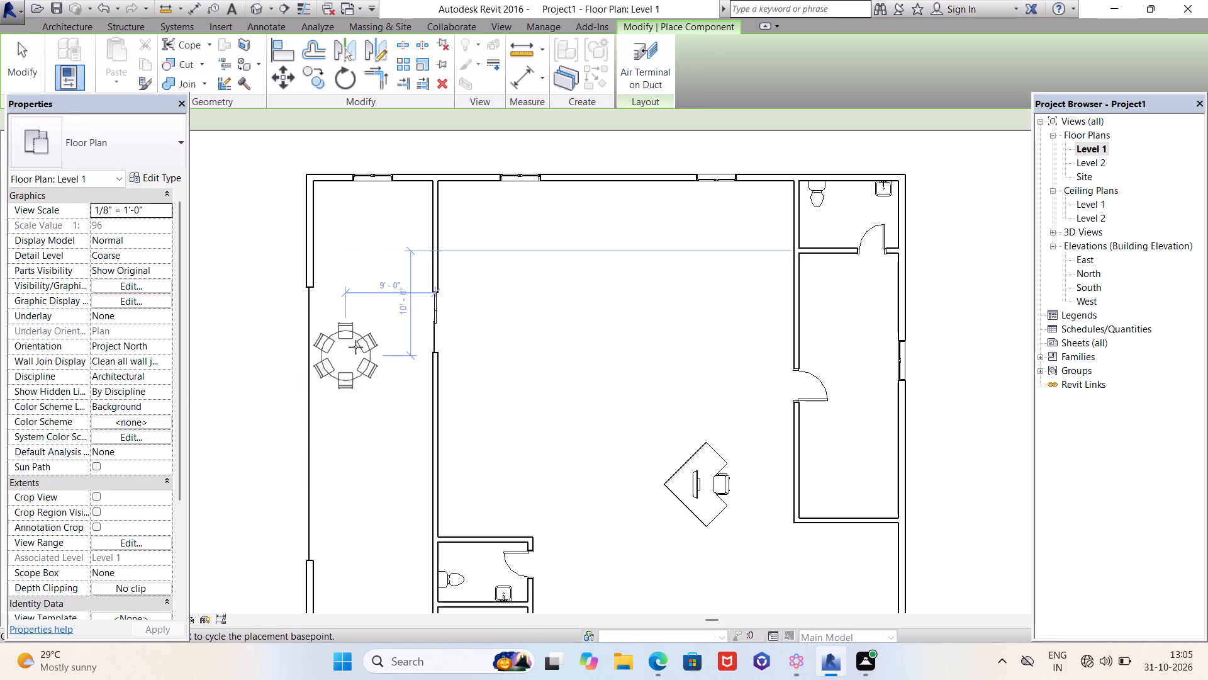
scroll(377, 292, up, 2)
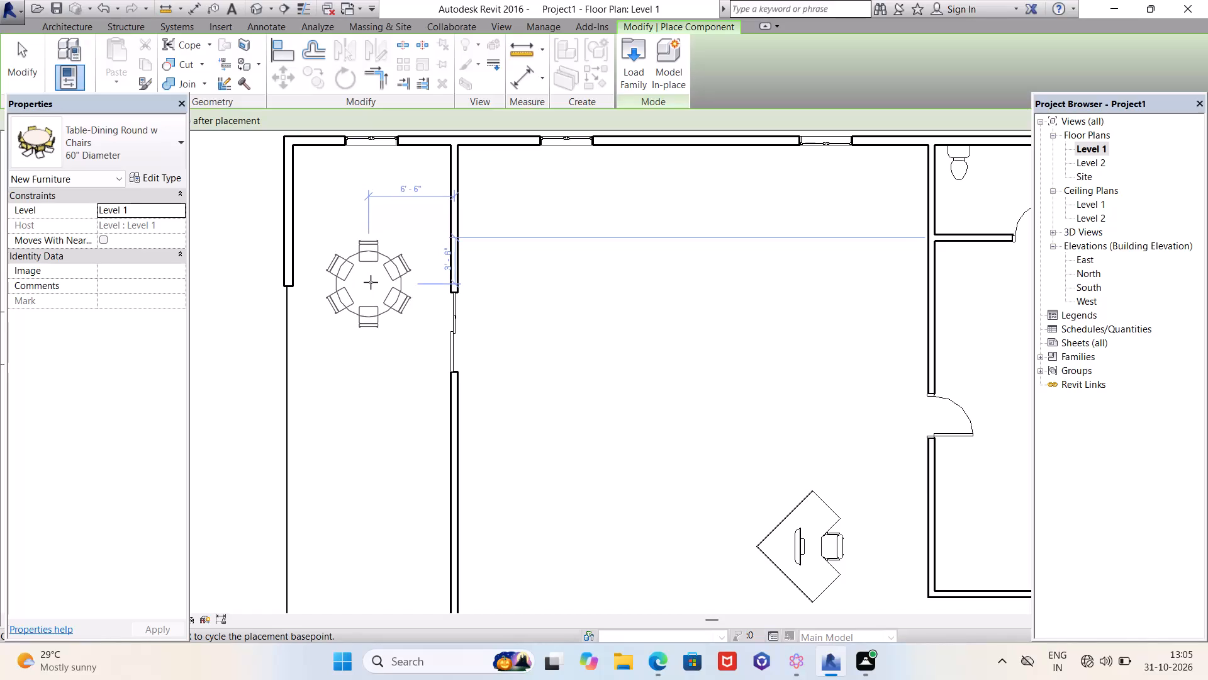
click(371, 282)
scroll(391, 232, down, 4)
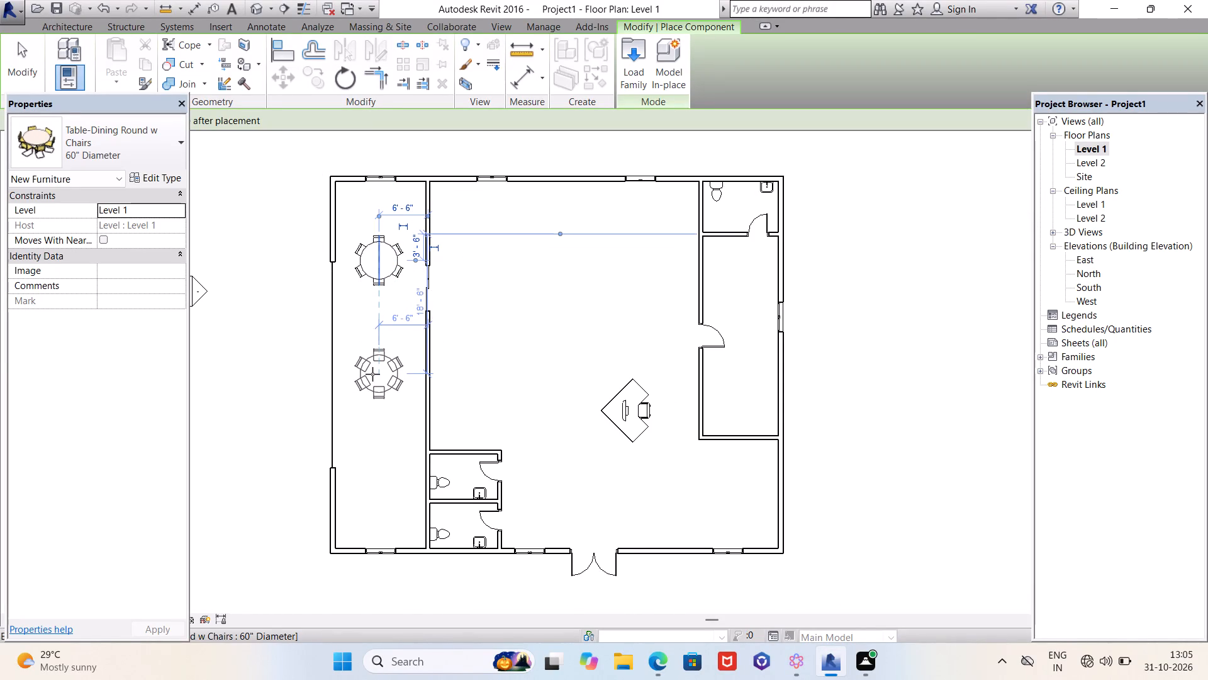
Place two more 60" Diameter Table-Dining Round w Chairs in the long west room, aligned south of the first, 6'-6" from the east partition.
click(372, 377)
scroll(376, 356, down, 3)
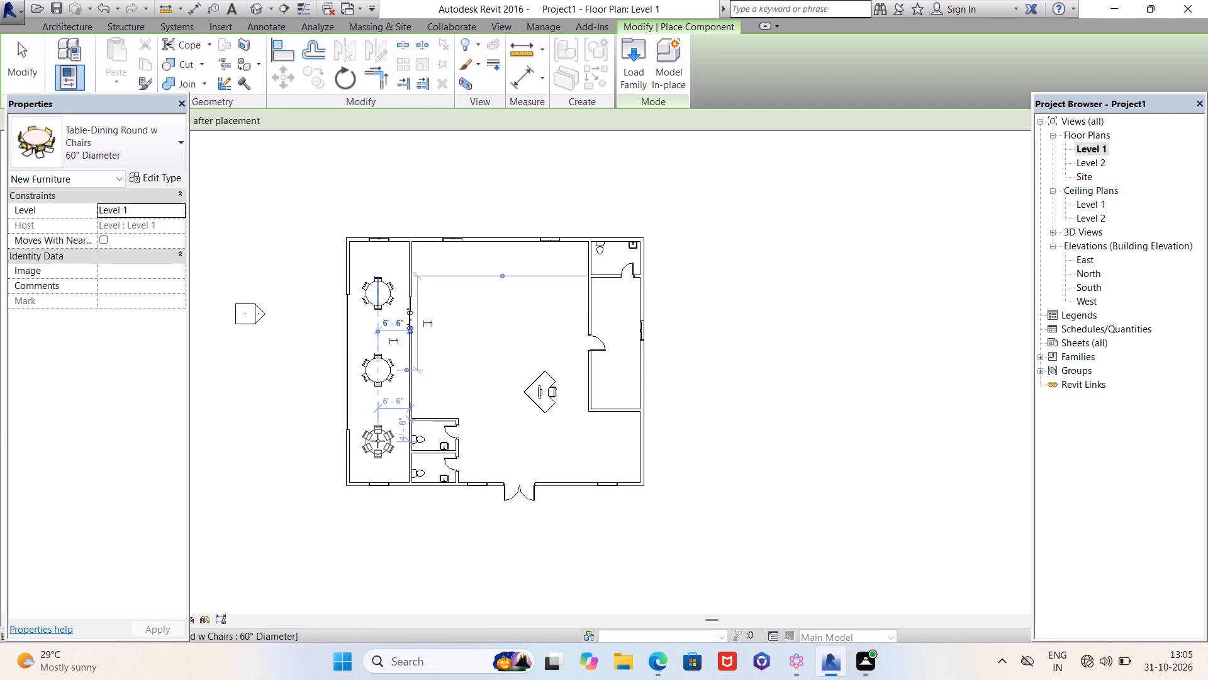
click(377, 441)
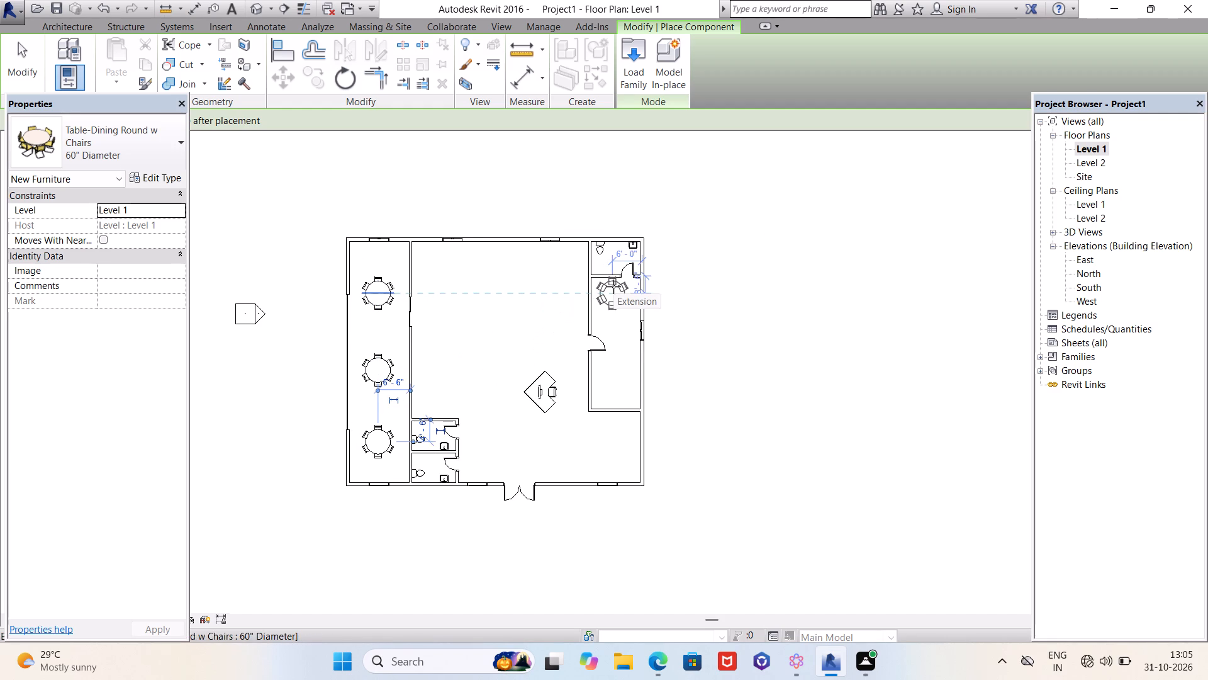
key(Escape)
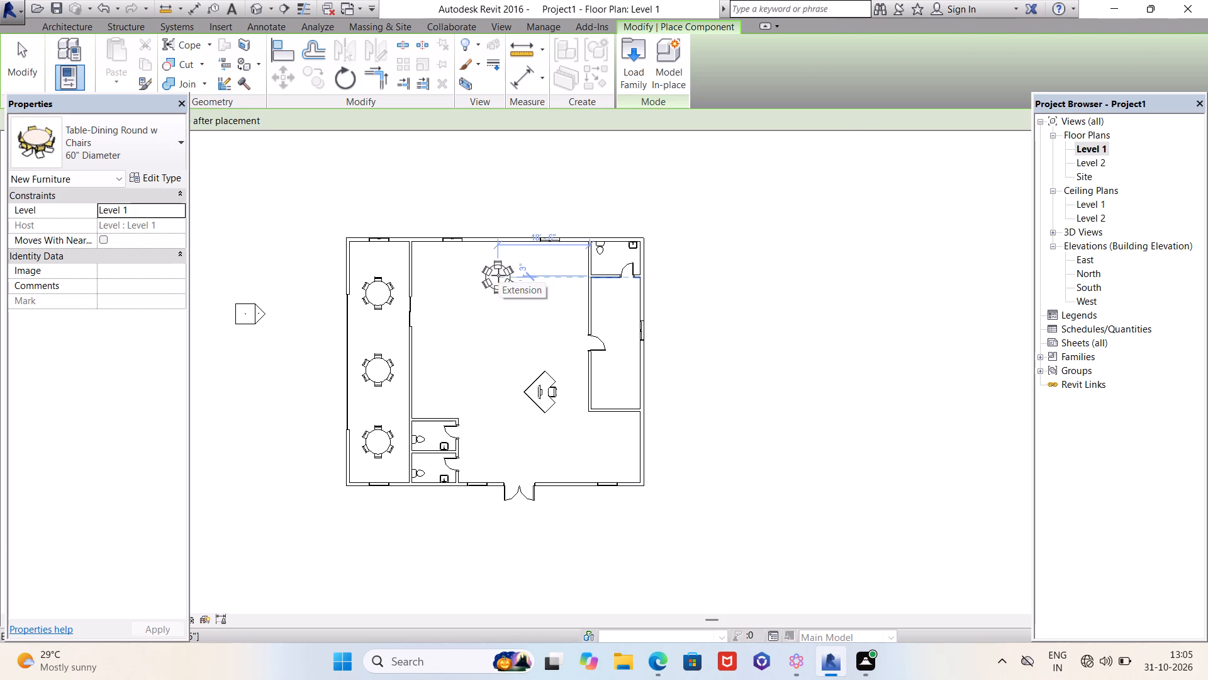
key(Escape)
Load the Table-Dining Round family from the library's Furniture > Tables folder for component placement.
middle_drag(498, 324, 541, 273)
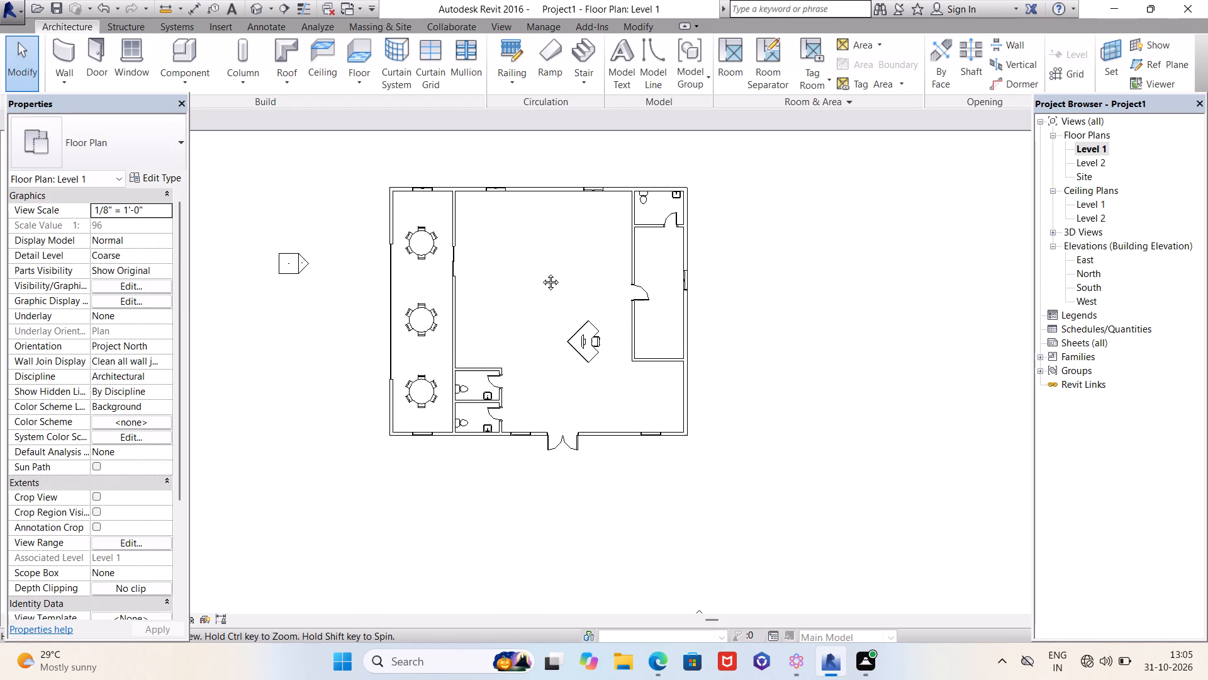
middle_drag(541, 273, 519, 286)
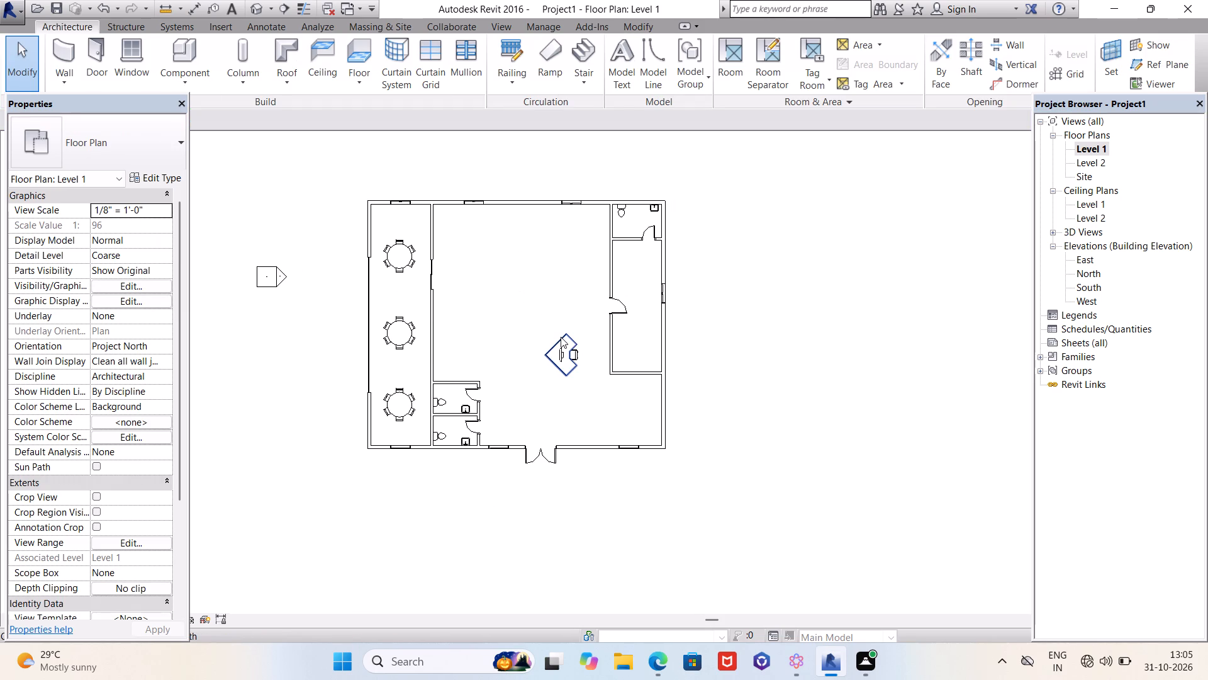
scroll(561, 337, up, 1)
scroll(506, 326, down, 2)
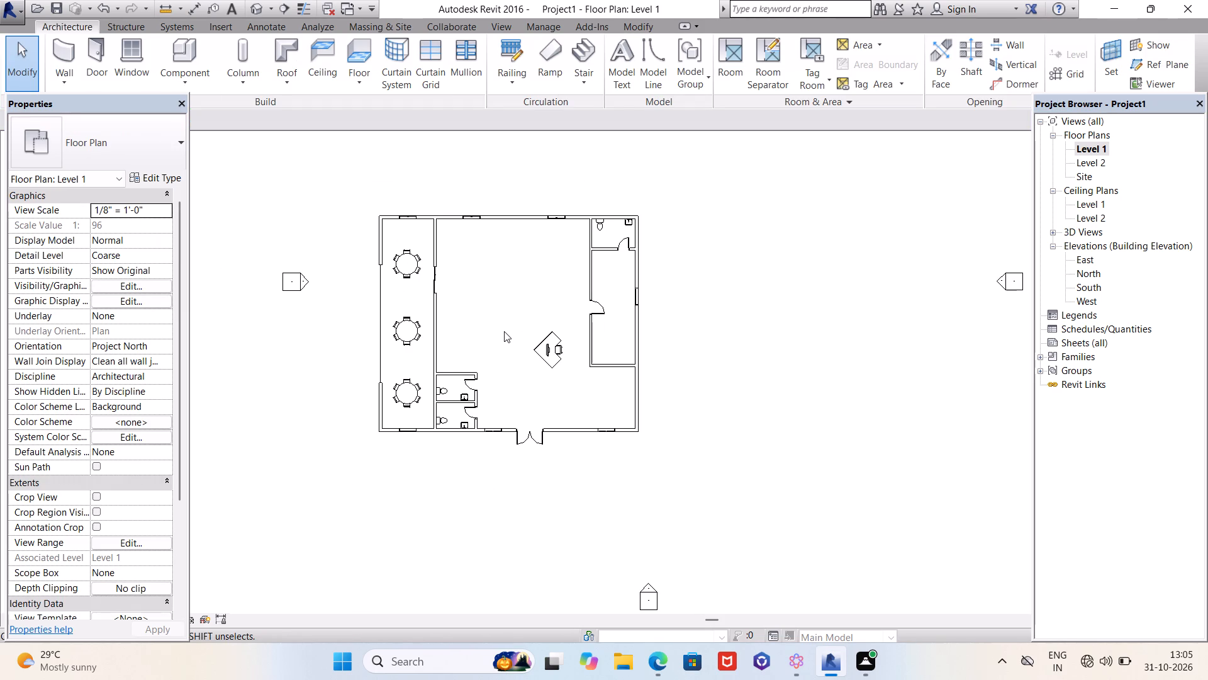
middle_drag(504, 331, 462, 313)
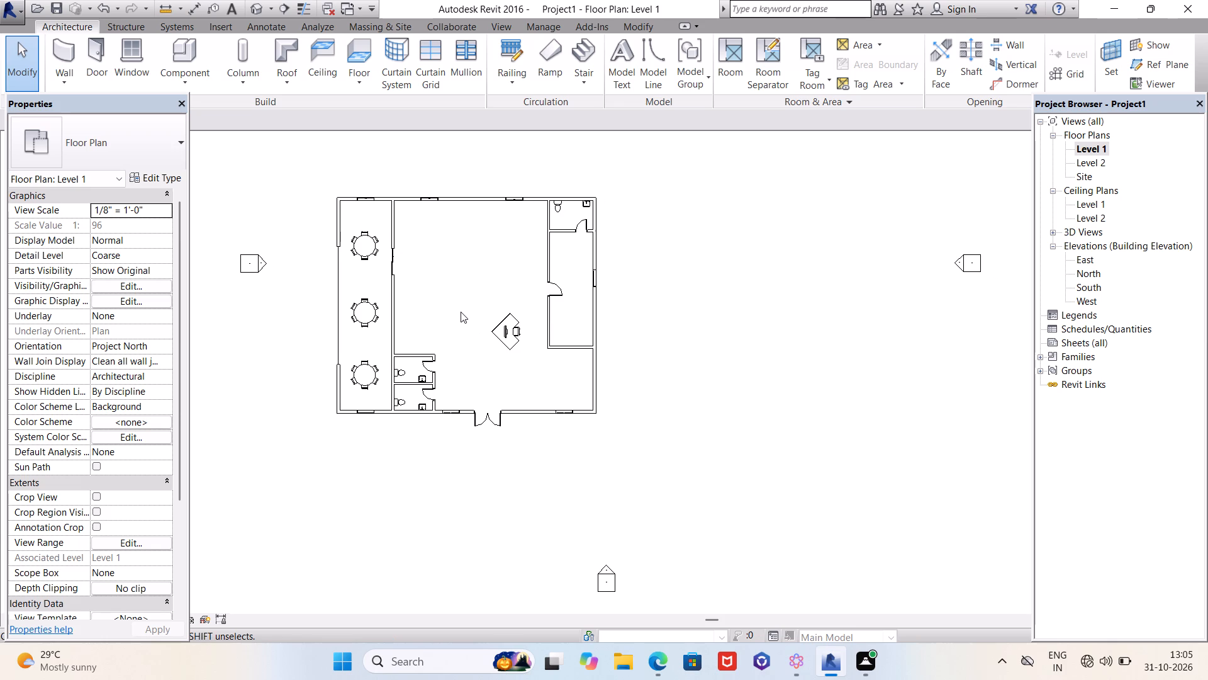
click(172, 46)
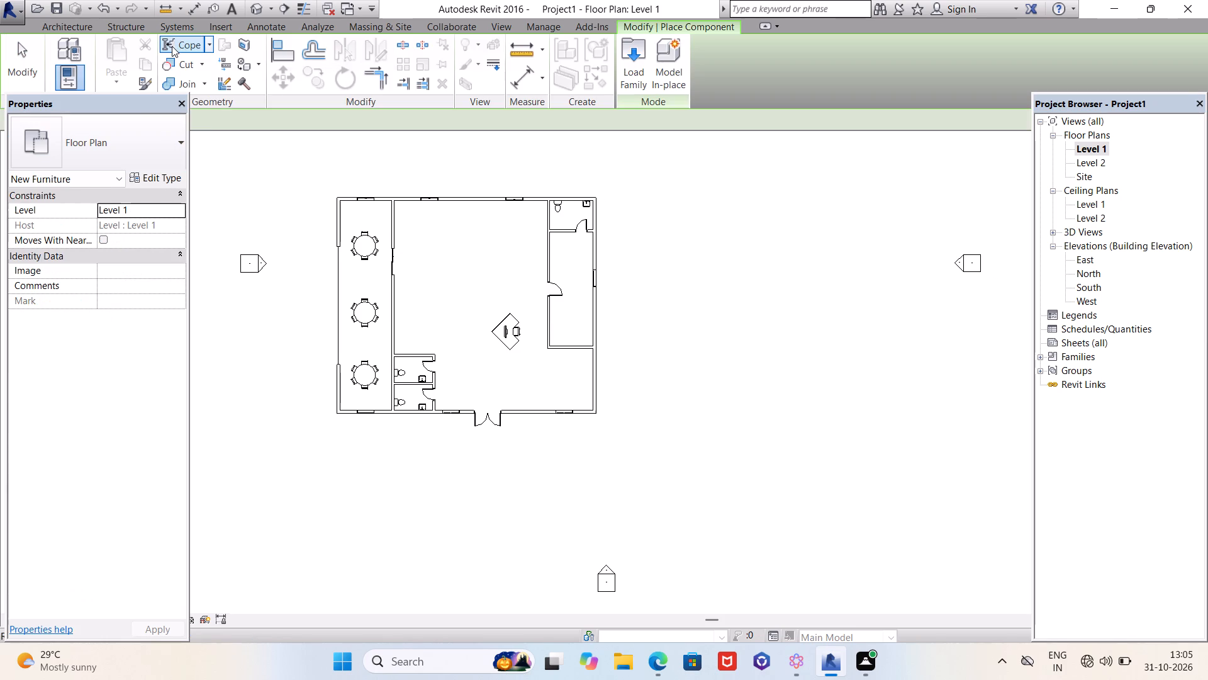
click(635, 53)
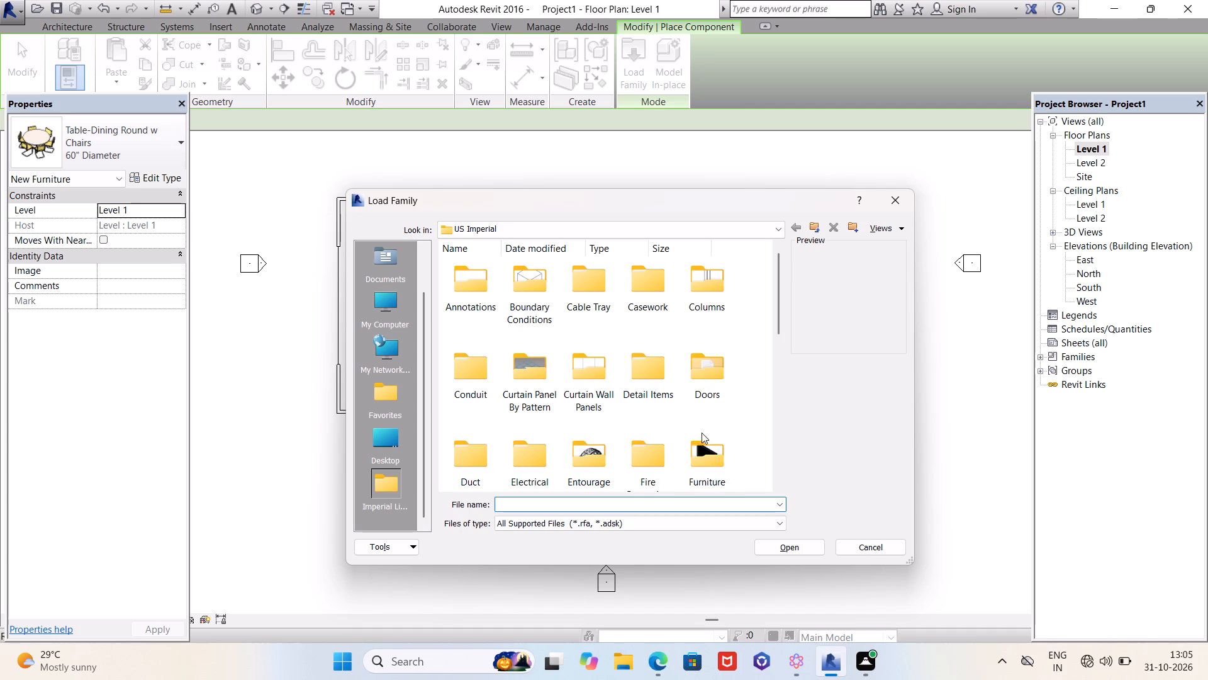
double_click(705, 445)
double_click(714, 454)
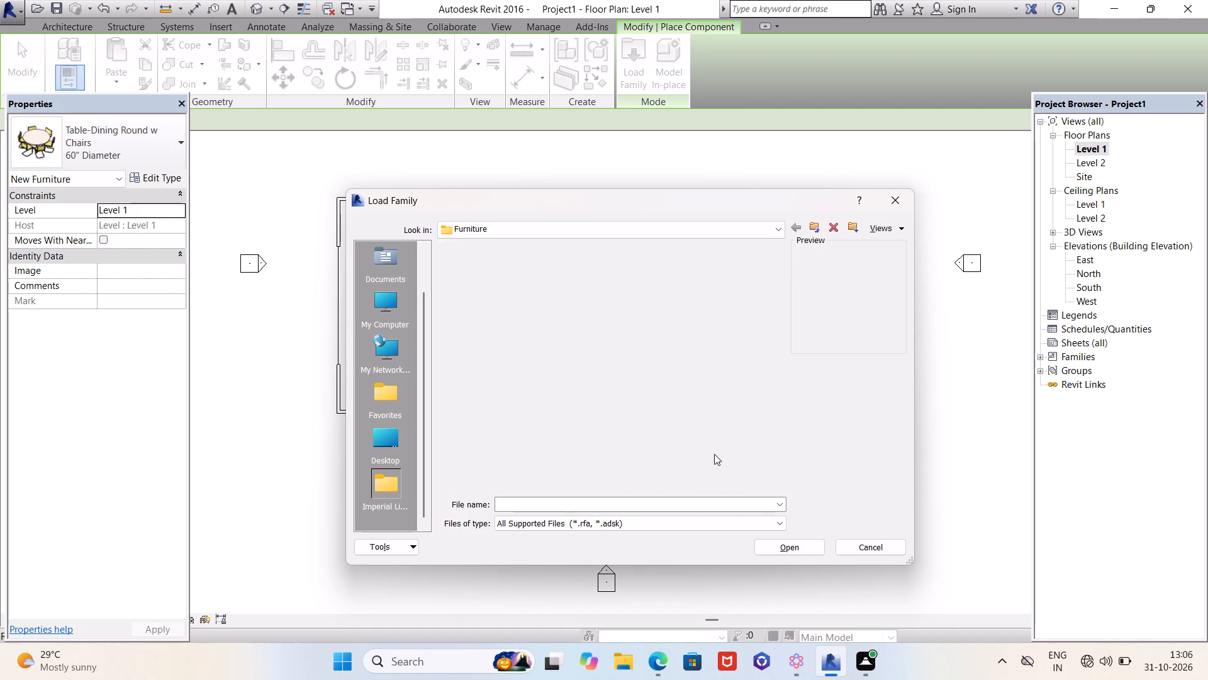
double_click(651, 287)
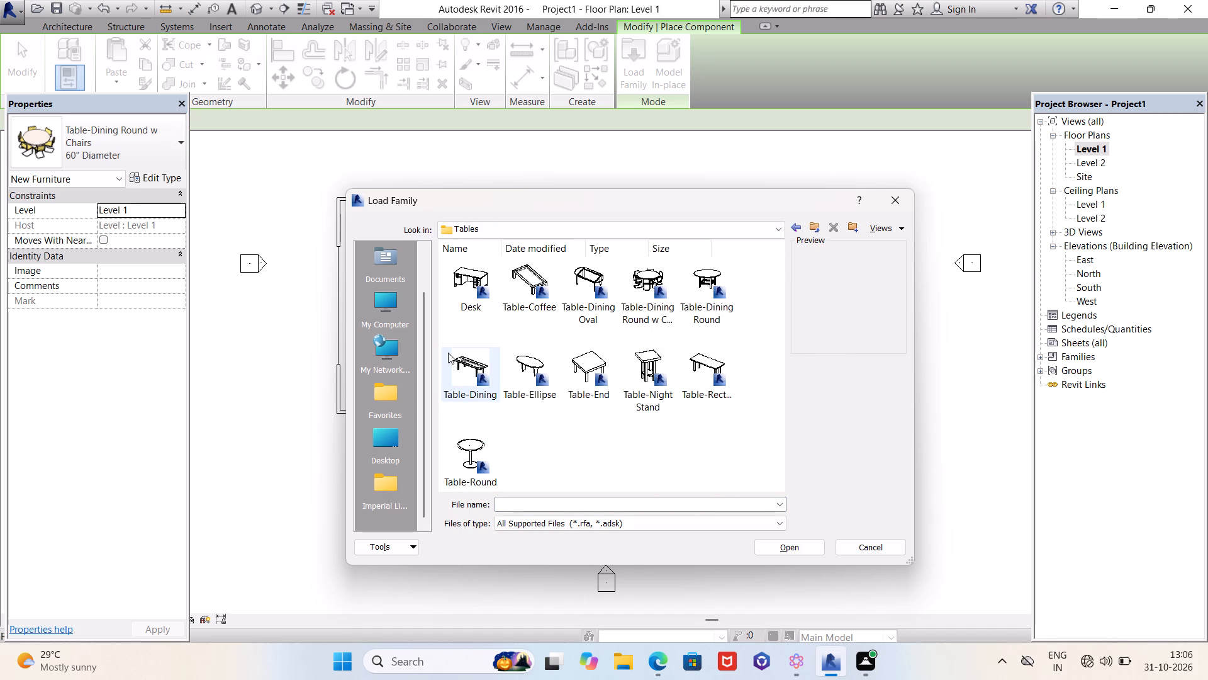
click(703, 273)
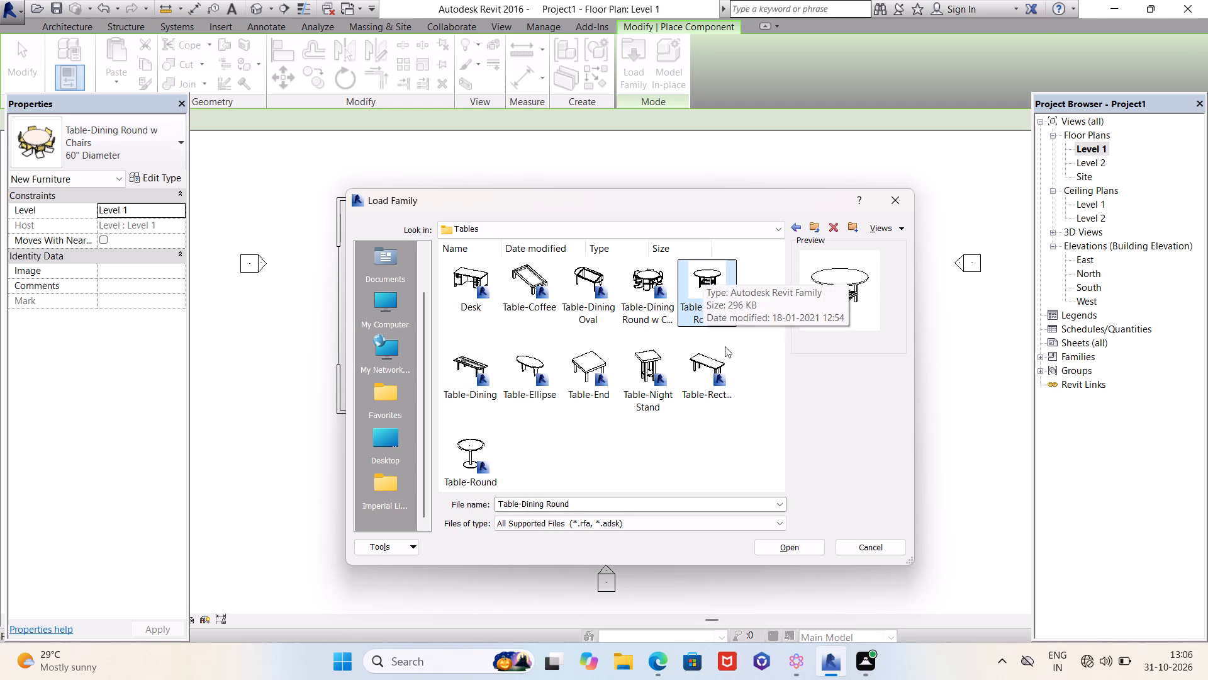
click(795, 549)
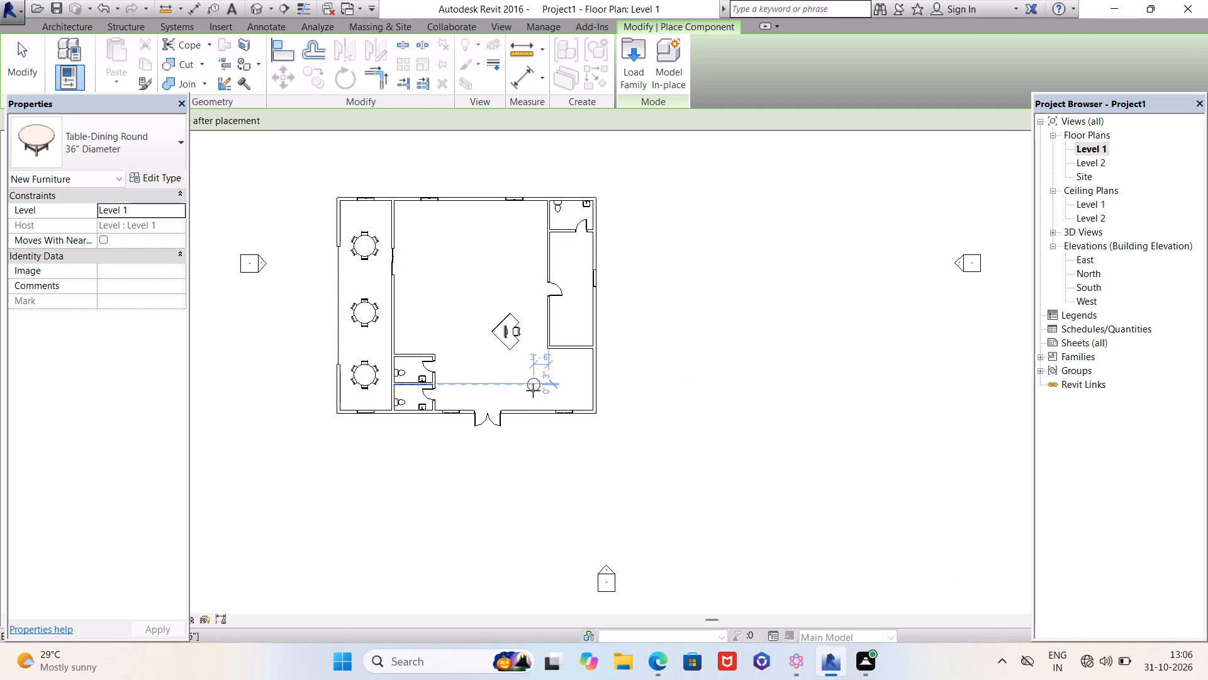
Place two 36" Diameter Table-Dining Round tables in the southeast area, aligned east-west, 6'-6" and 15'-1" from the east wall.
scroll(533, 390, up, 5)
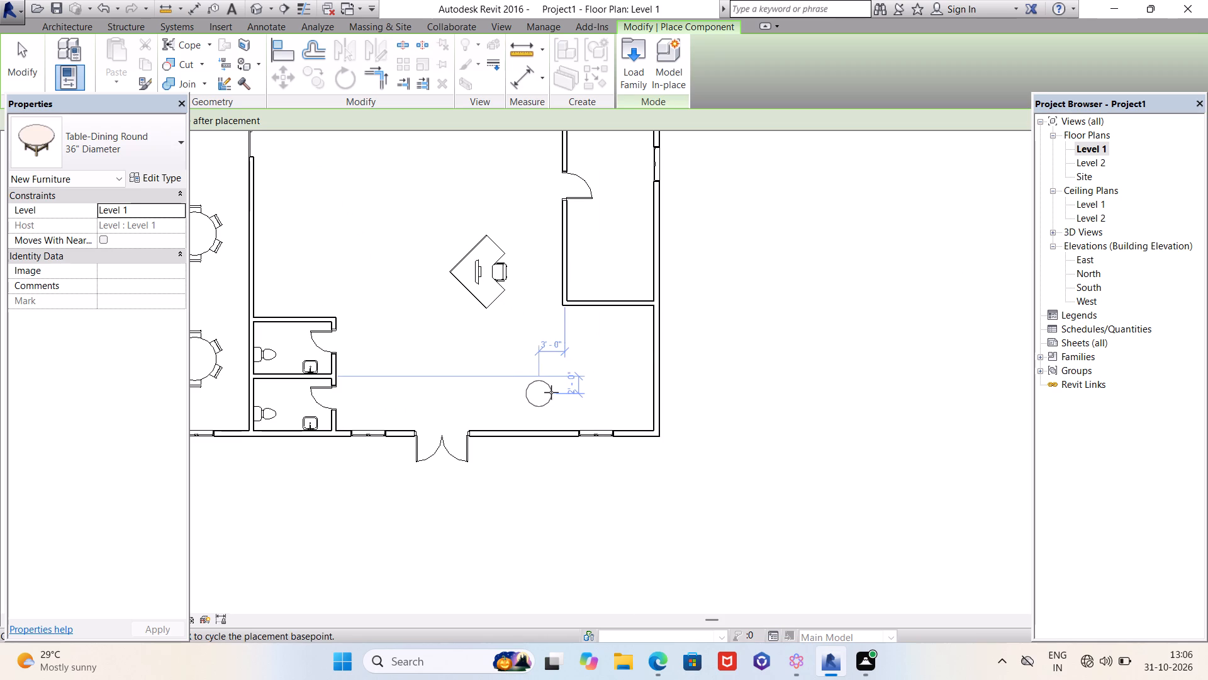
click(601, 385)
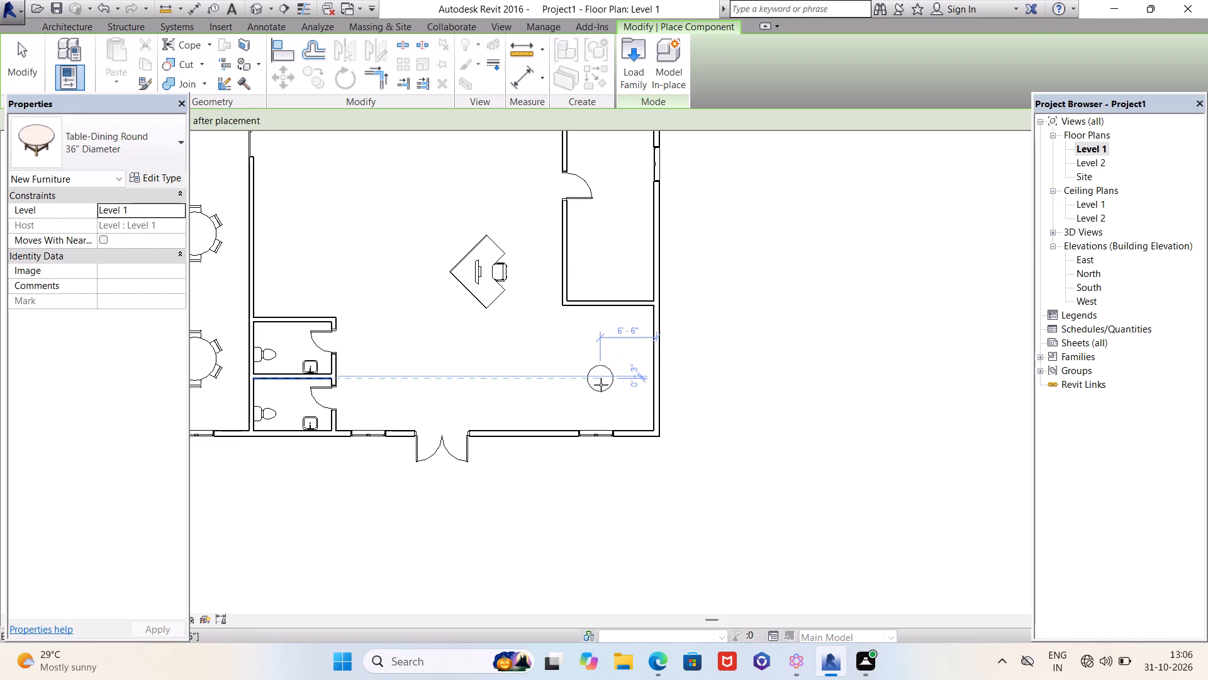
click(528, 380)
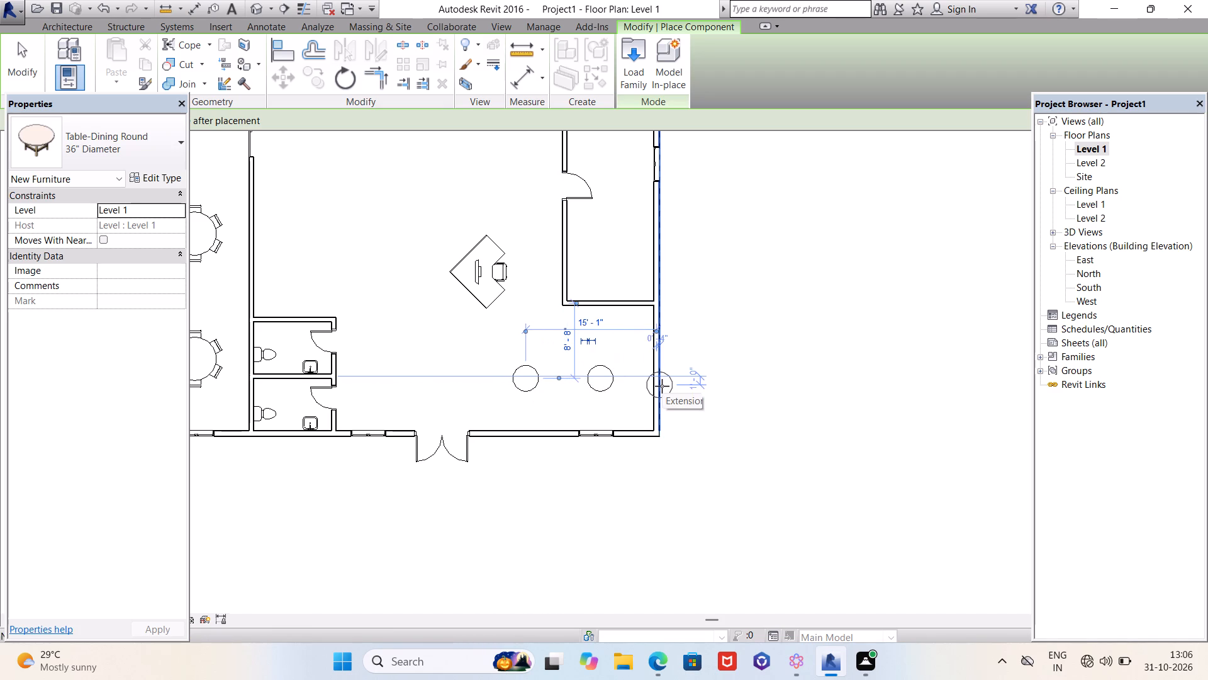
key(Escape)
key(Escape)
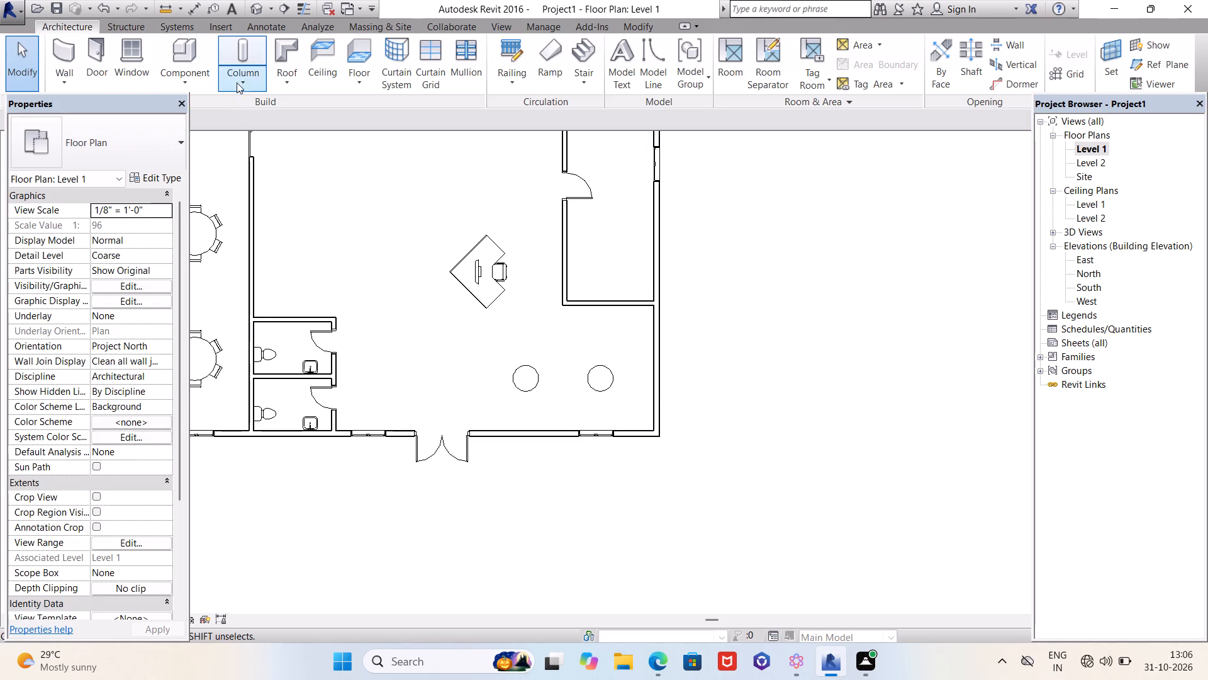
Load the Chair-Corbu family from the library's Furniture > Seating folder for component placement.
double_click(188, 45)
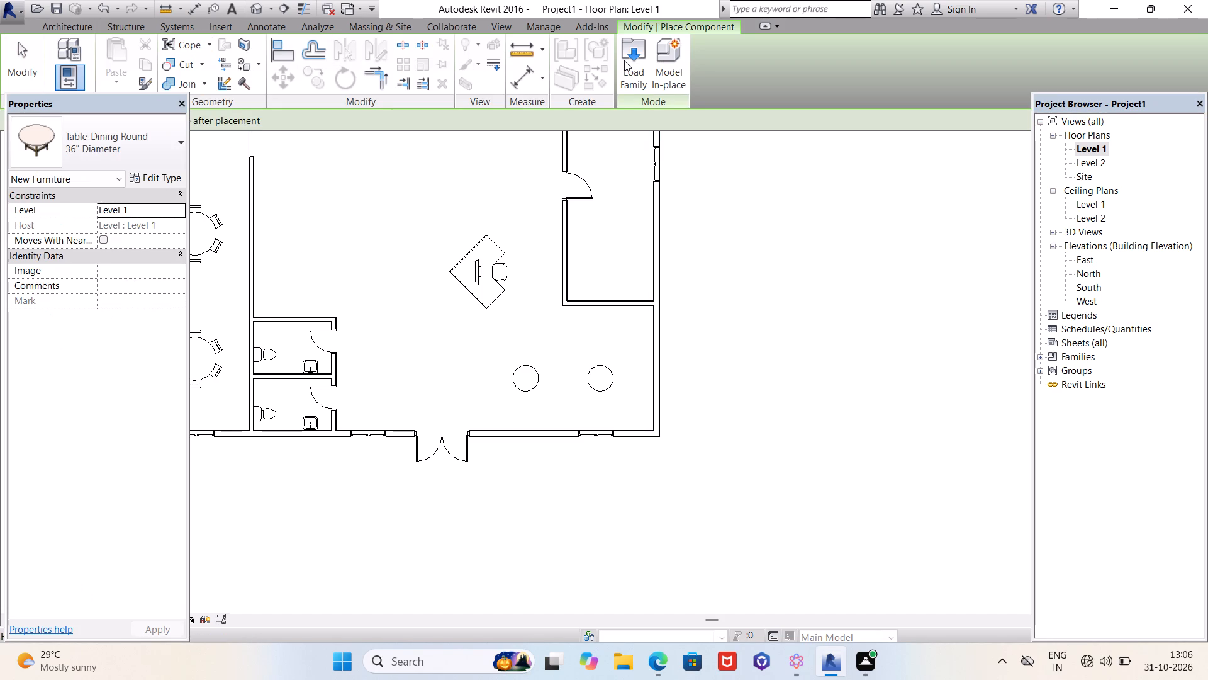
click(625, 60)
click(626, 60)
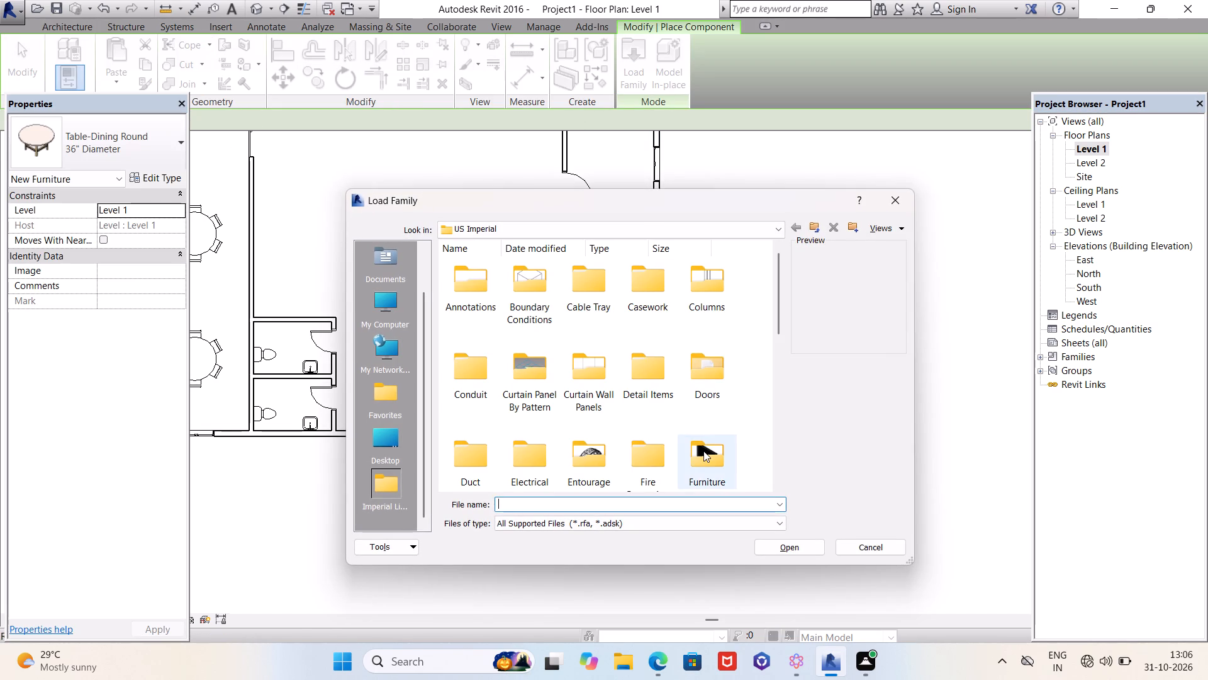
double_click(703, 451)
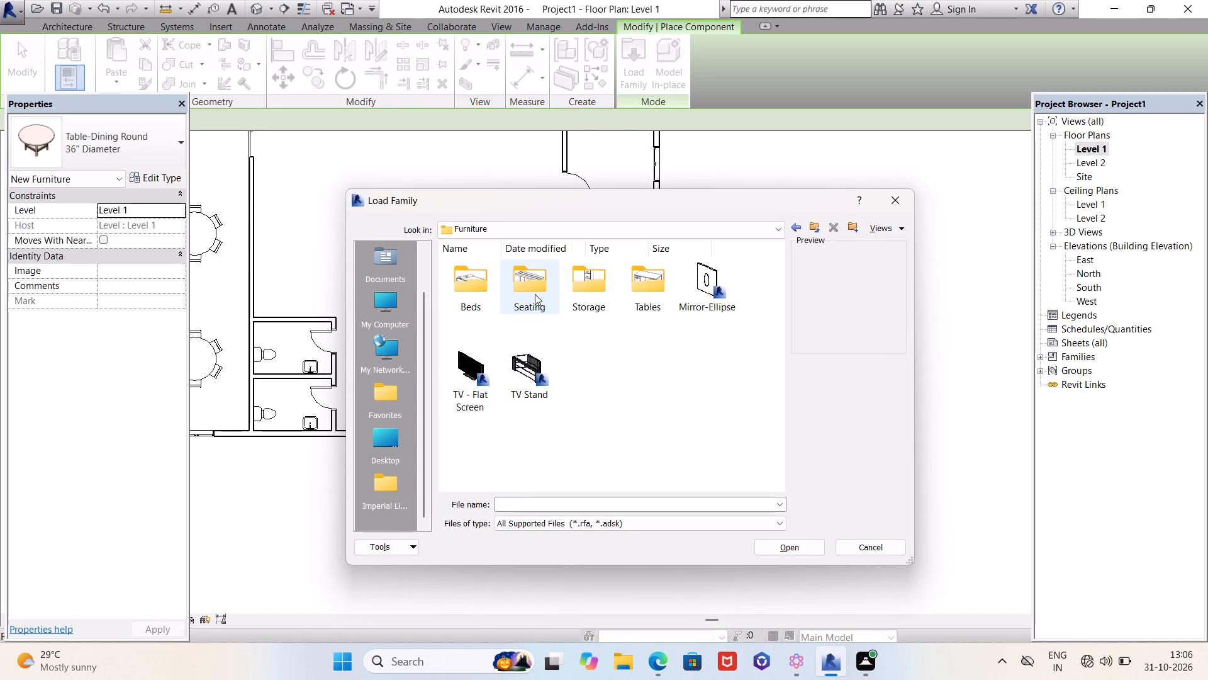
double_click(535, 294)
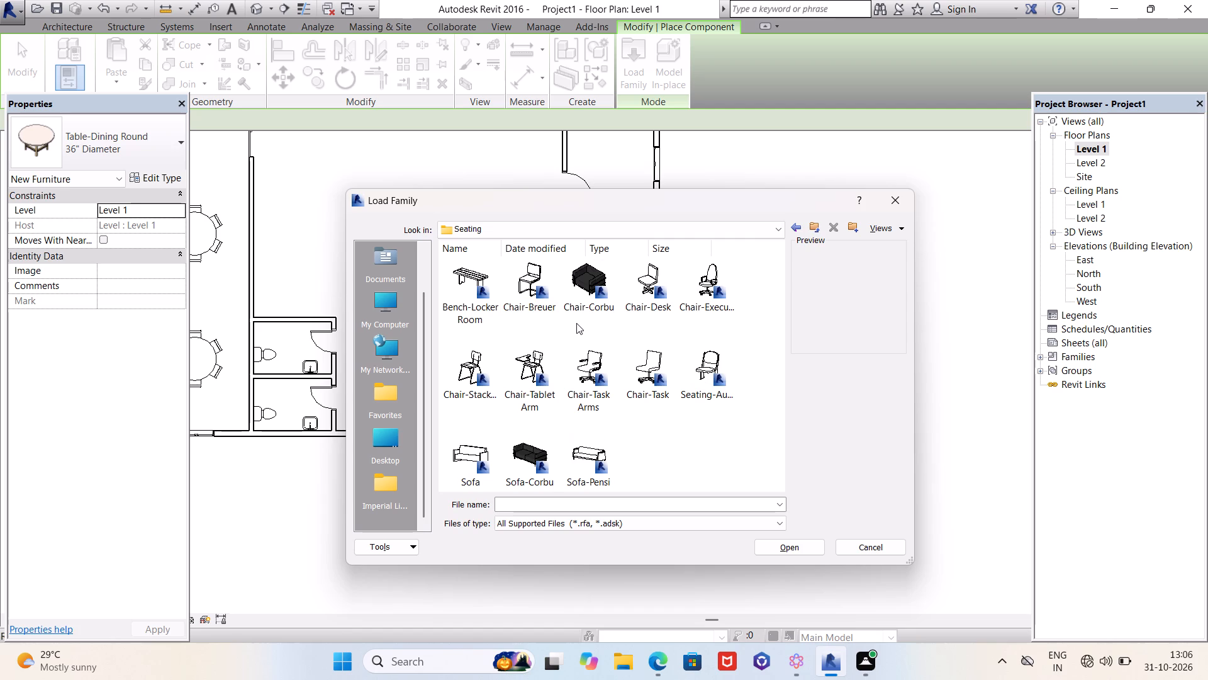
scroll(576, 323, down, 4)
scroll(576, 323, up, 3)
click(592, 279)
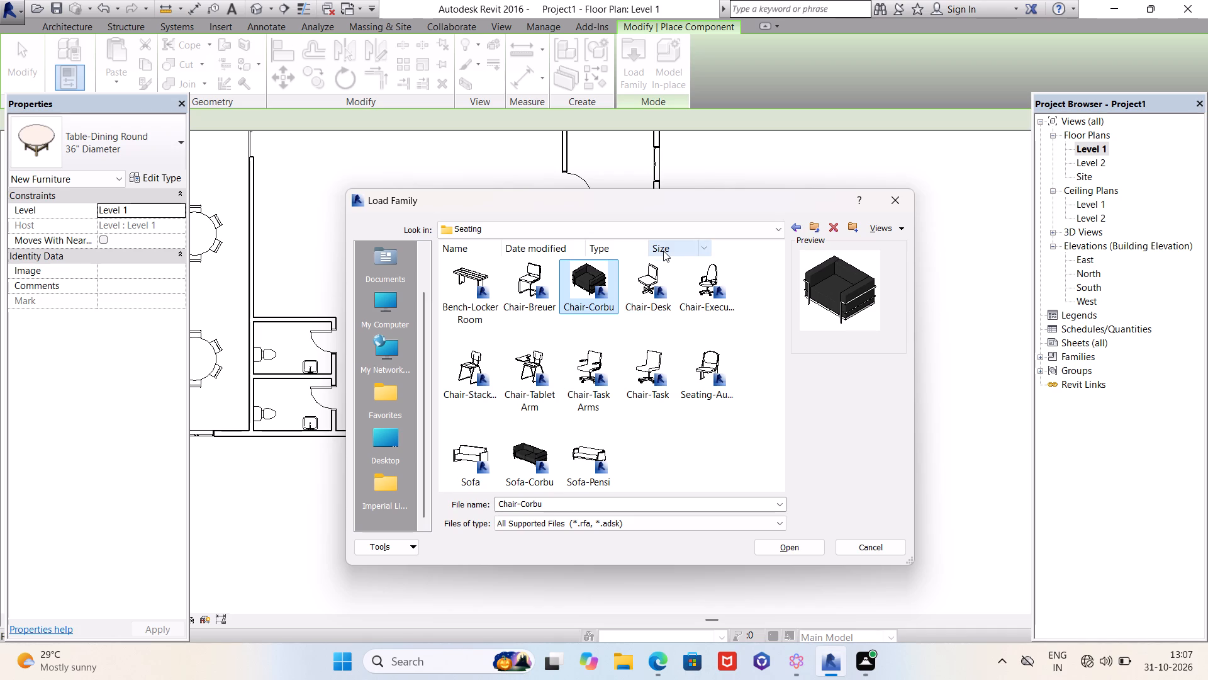
click(779, 545)
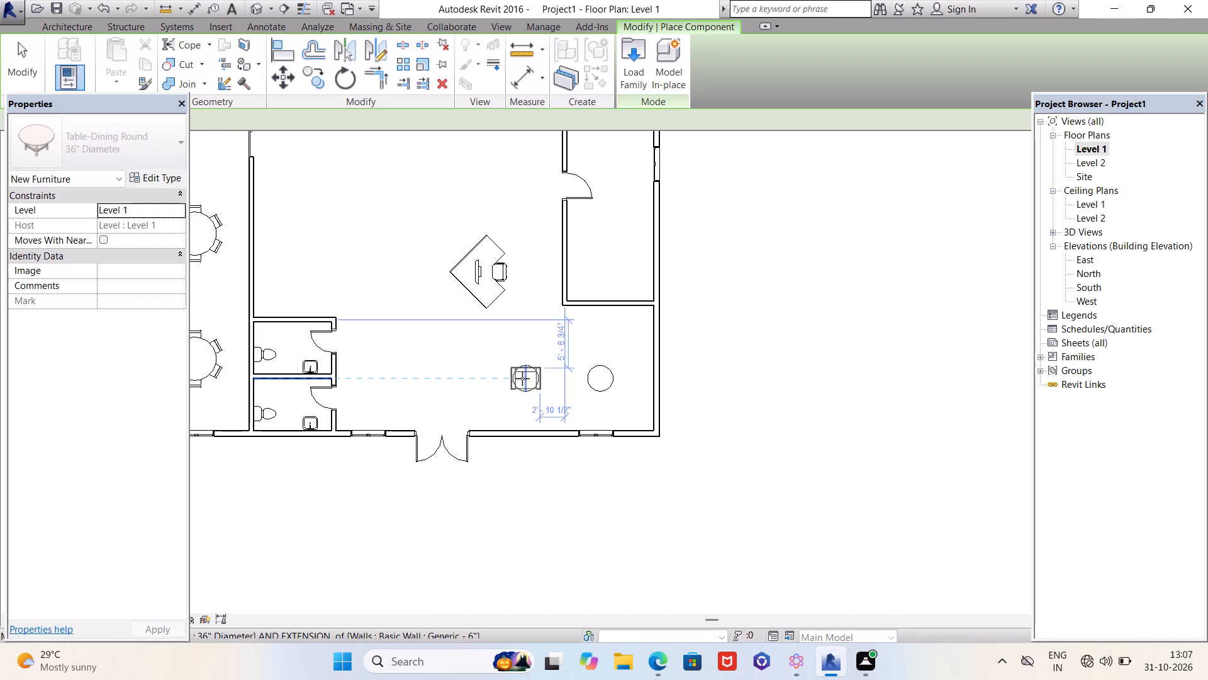
Place a Chair-Corbu north and south of each 36" round table, facing it, 3'-5" from the north partition and 1'-6" from the south wall.
scroll(522, 378, up, 7)
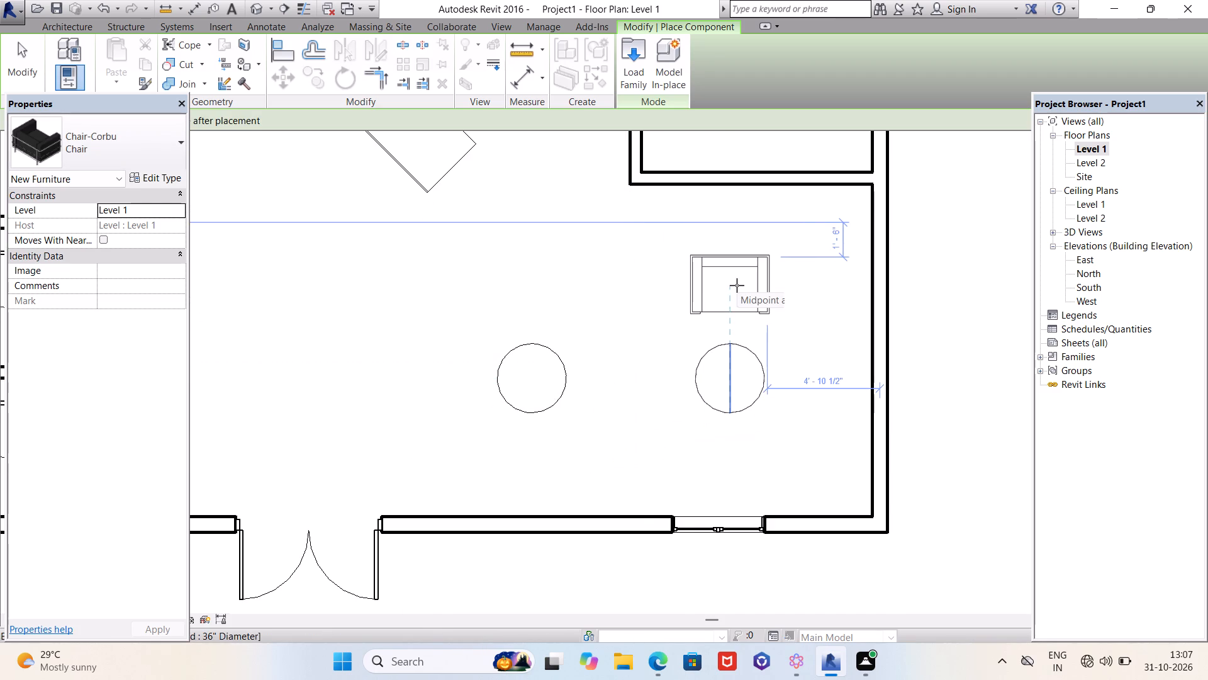
click(737, 285)
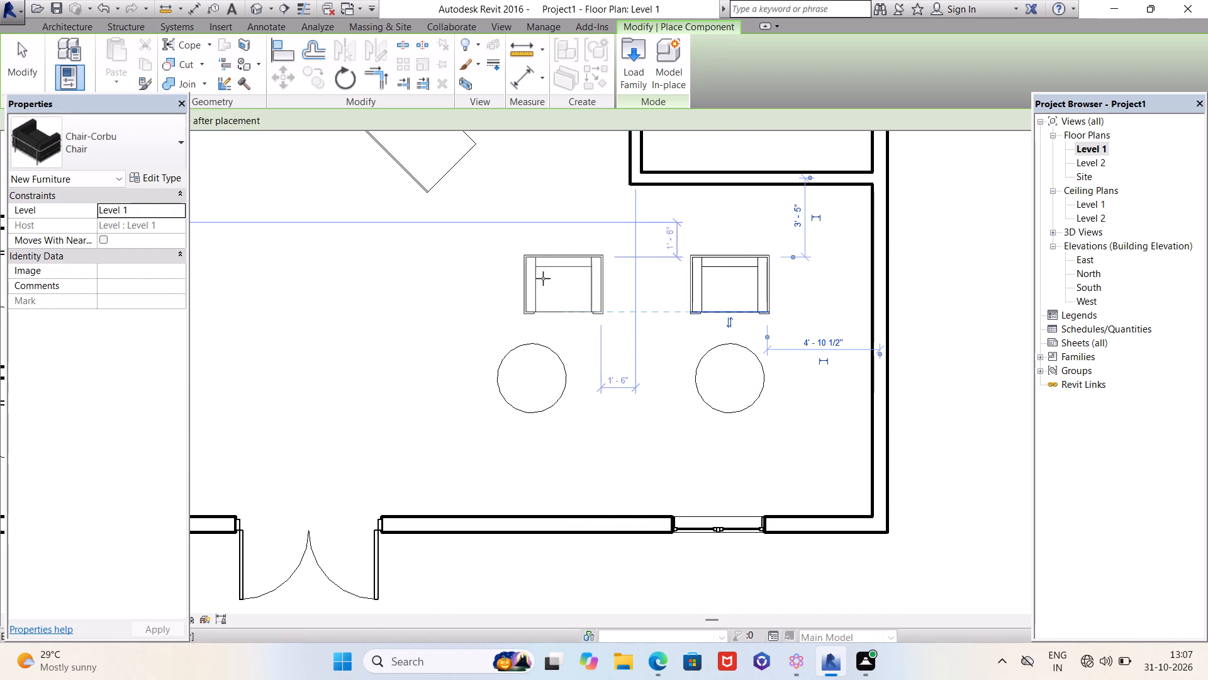
click(523, 278)
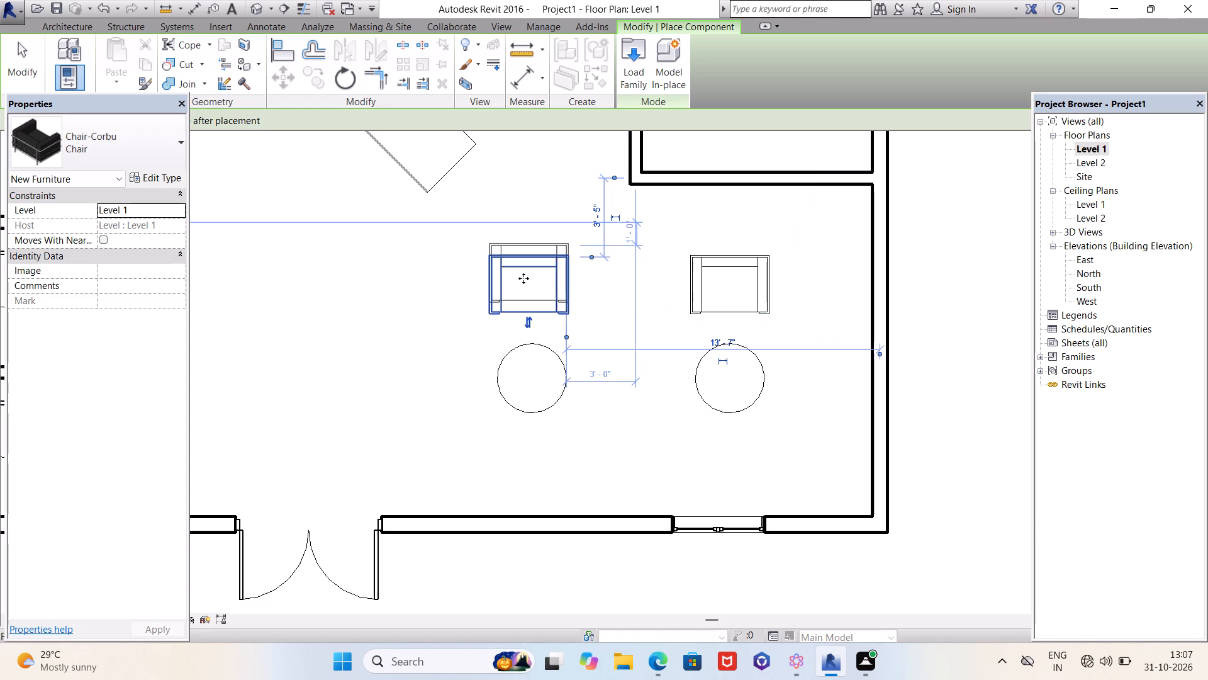
key(space)
key(space)
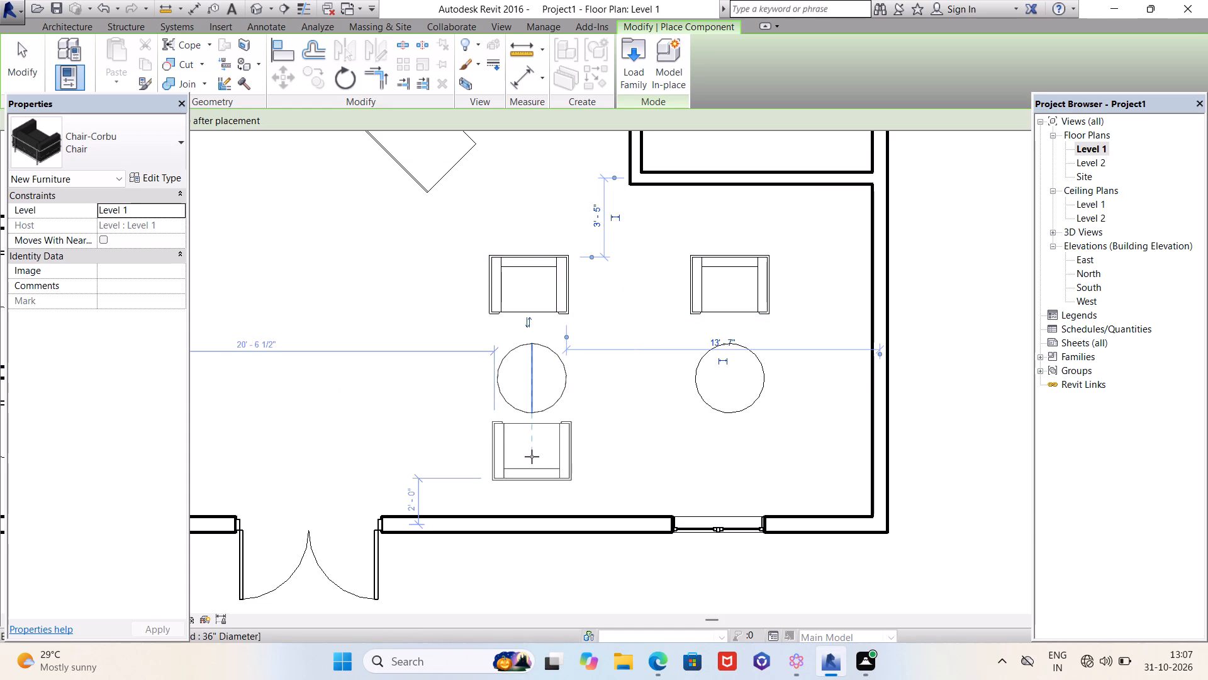
click(530, 461)
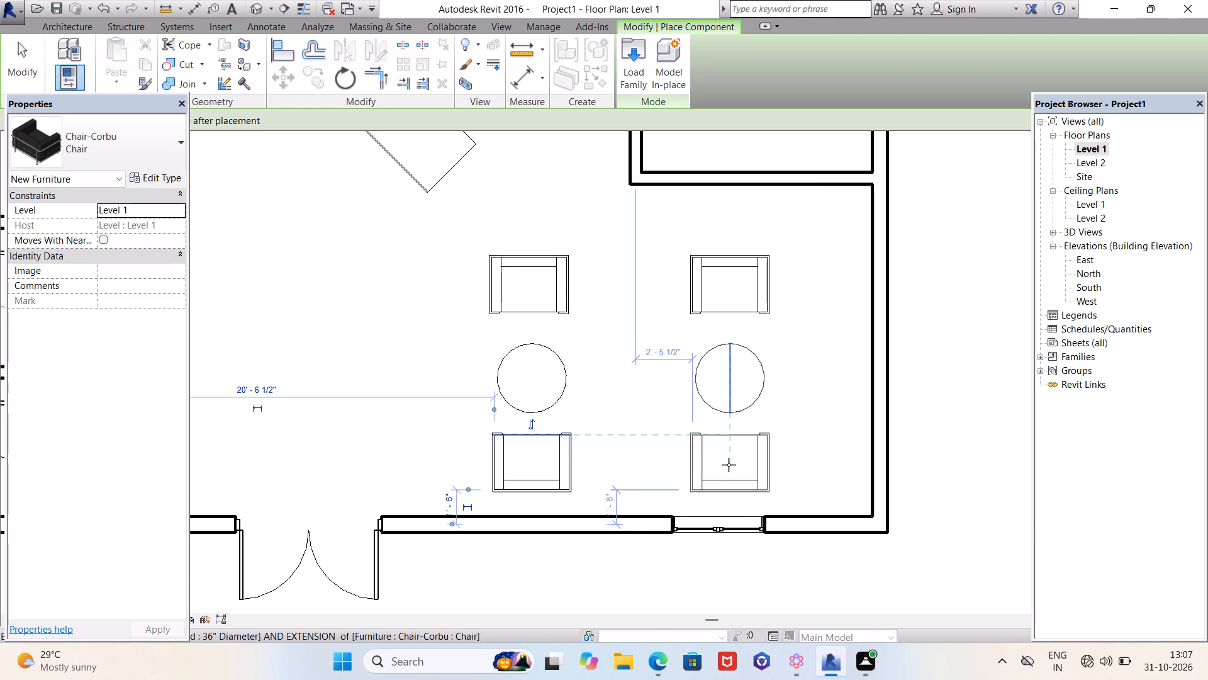
click(729, 465)
key(Escape)
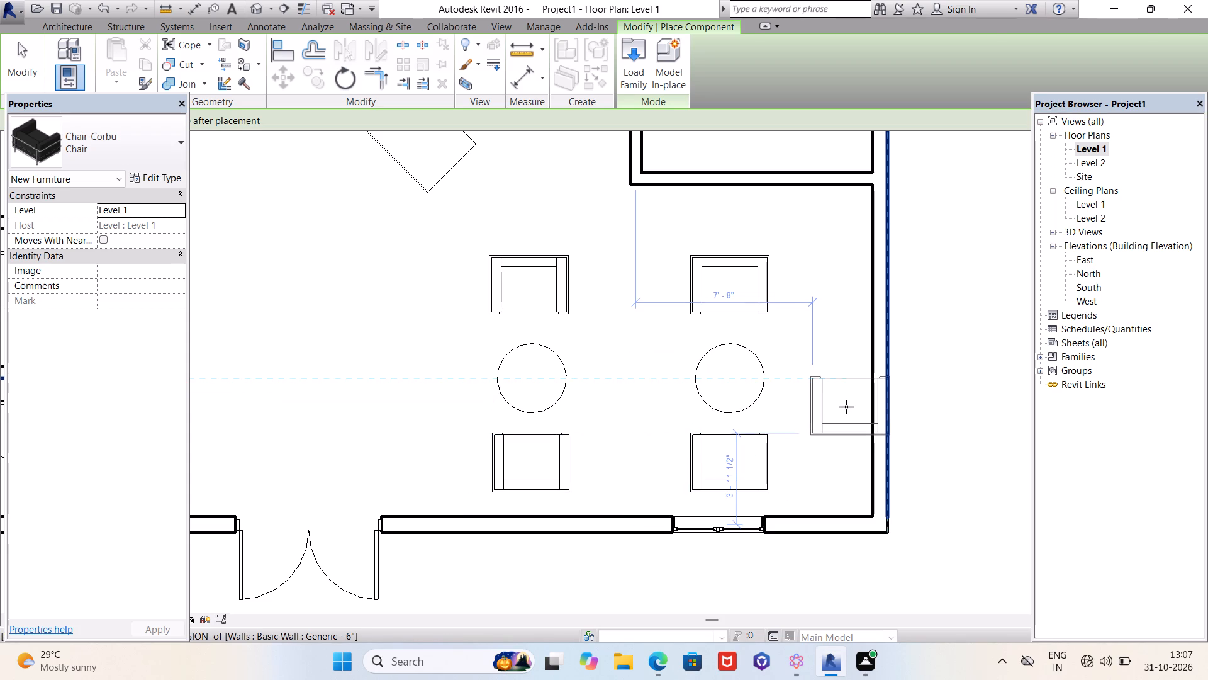
key(Escape)
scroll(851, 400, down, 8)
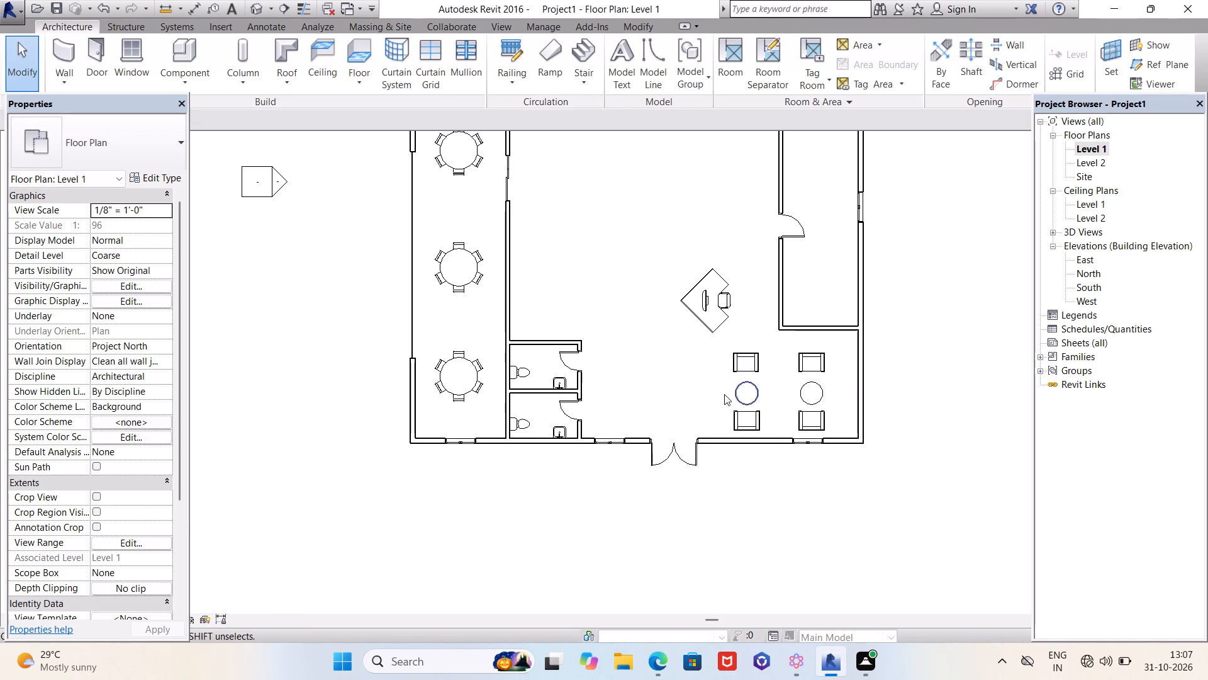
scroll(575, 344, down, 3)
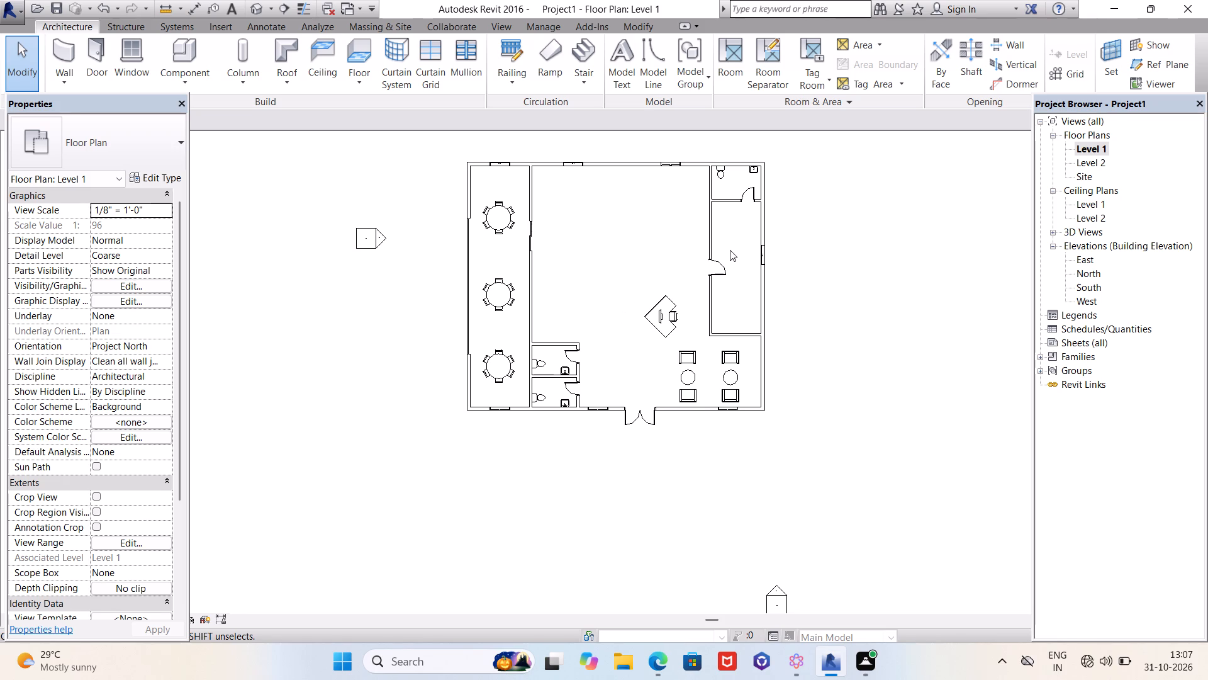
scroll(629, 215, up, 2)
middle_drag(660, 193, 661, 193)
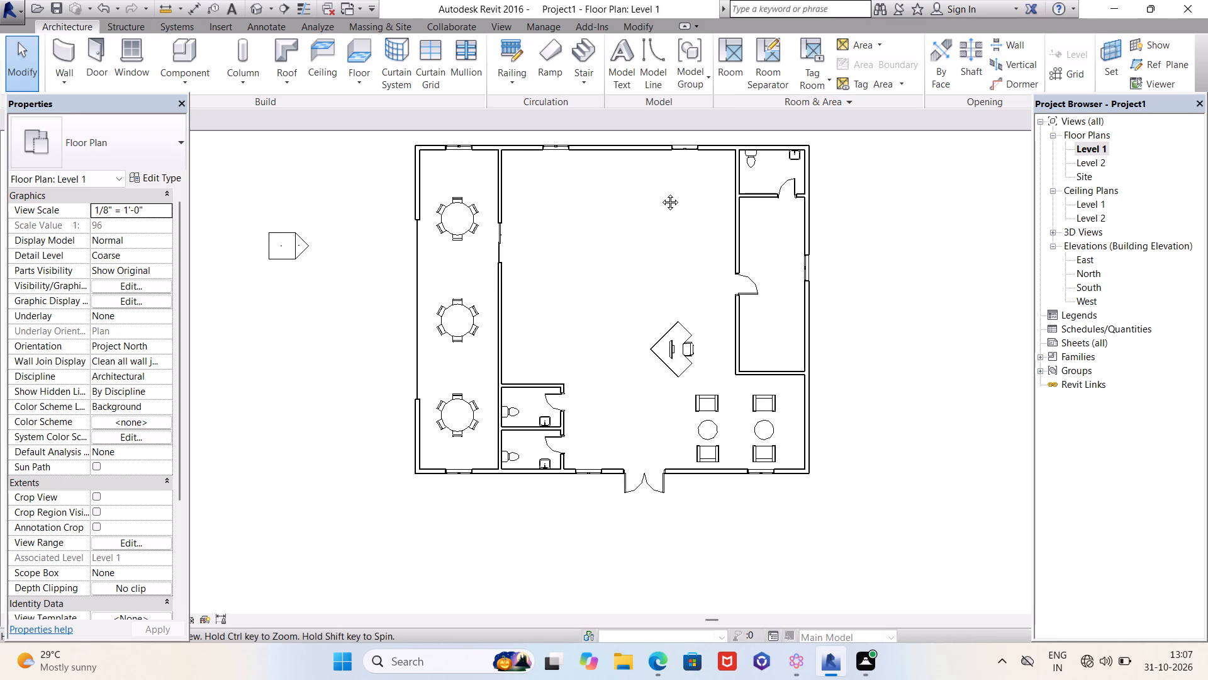
Browse the library's Specialty Equipment subfolders Domestic, Classroom-Library, Fire Protection and Ladders for a component family to load.
middle_drag(661, 193, 617, 229)
scroll(617, 229, up, 1)
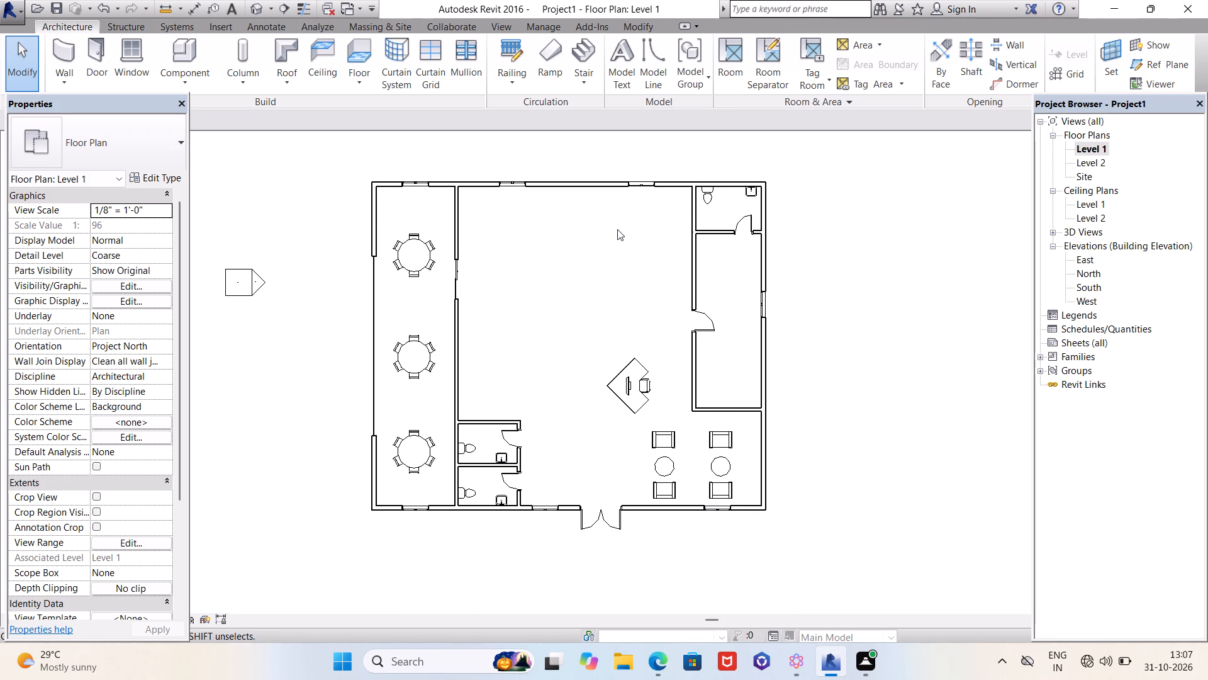
click(192, 55)
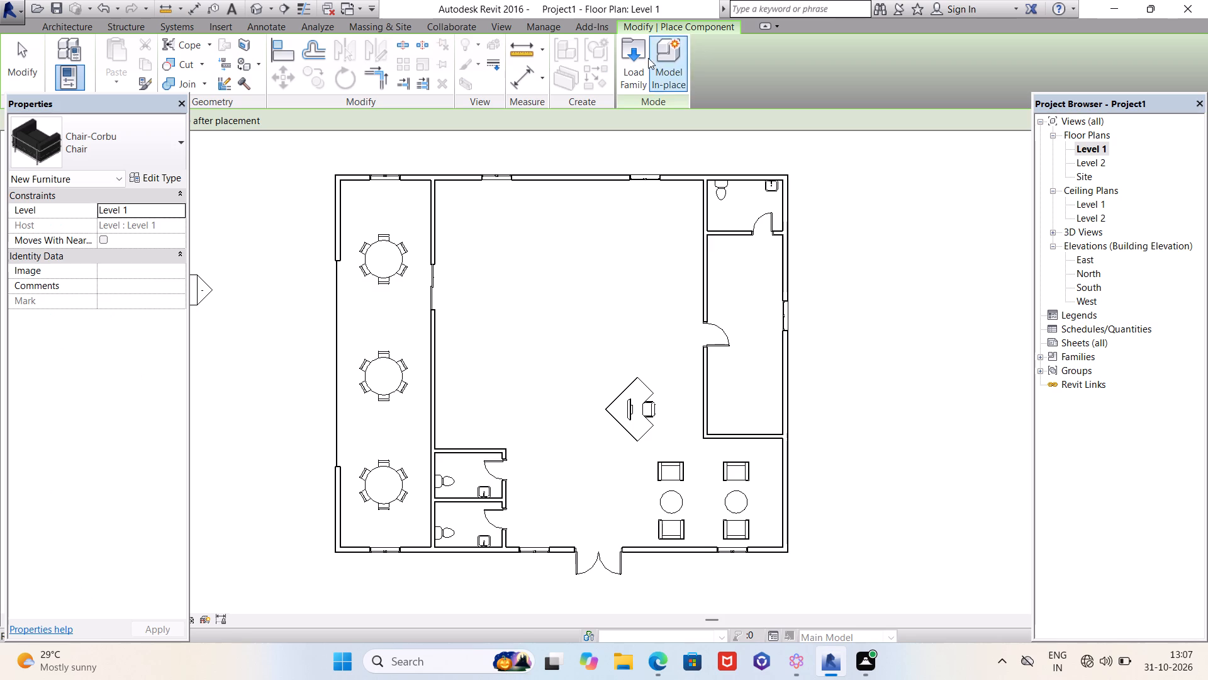
click(637, 54)
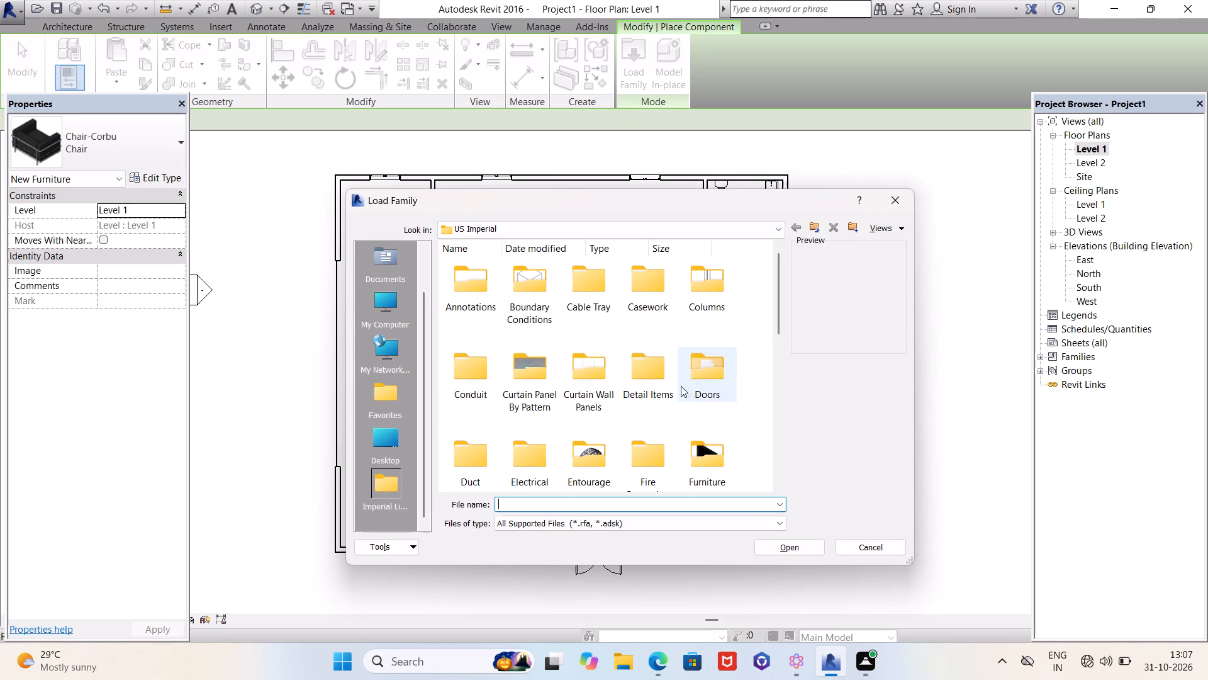
scroll(590, 379, down, 2)
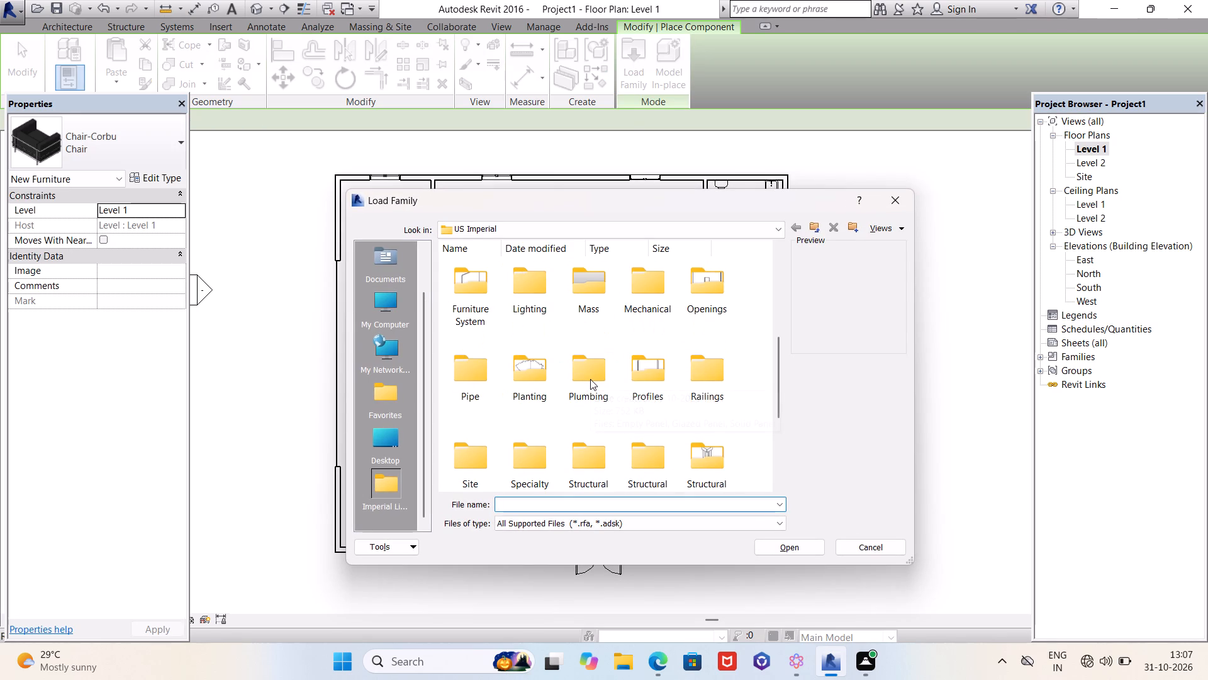
scroll(590, 379, down, 1)
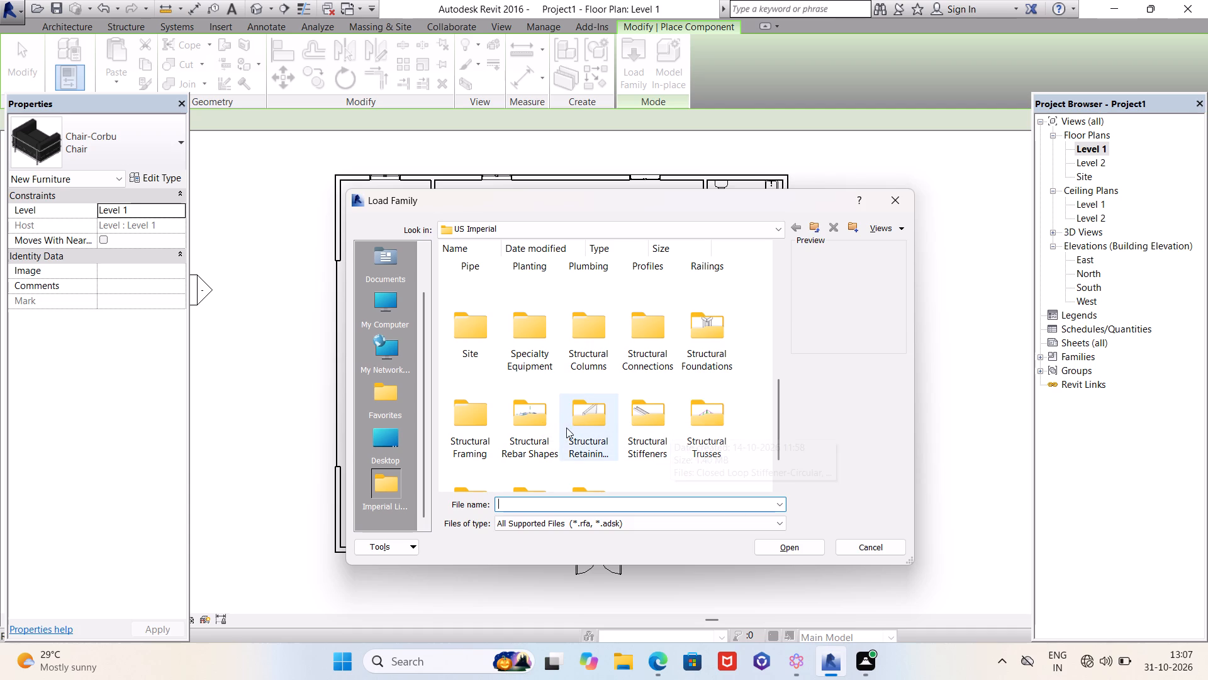
double_click(524, 323)
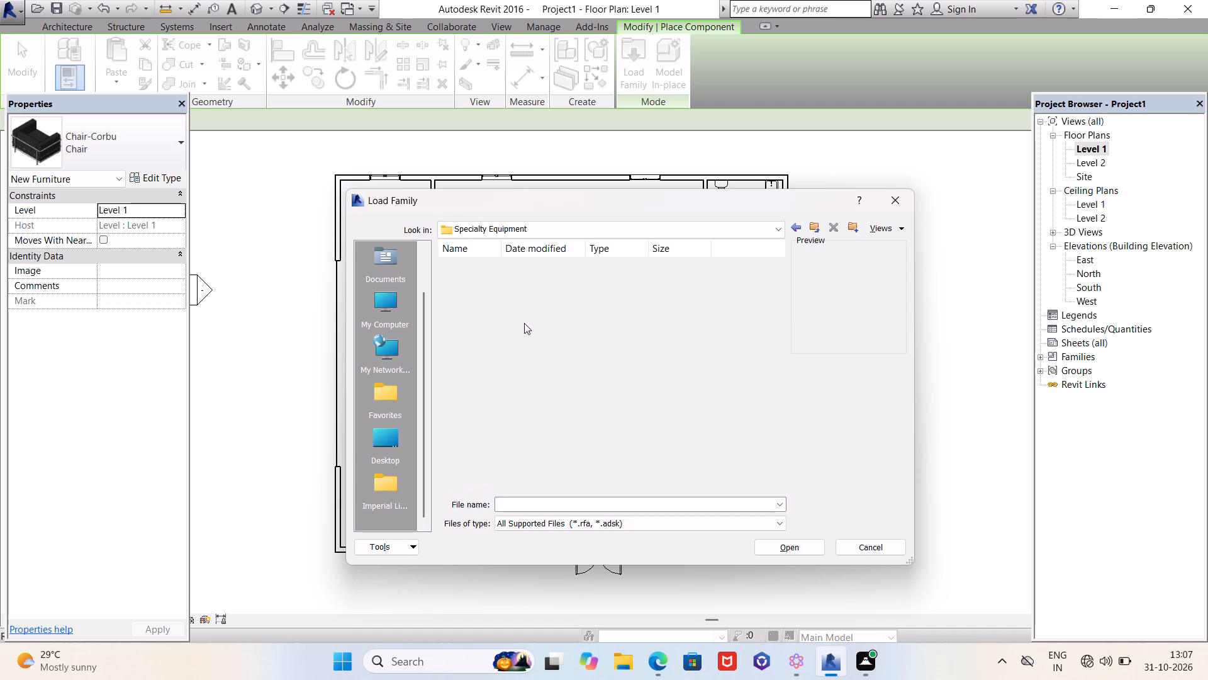
double_click(527, 293)
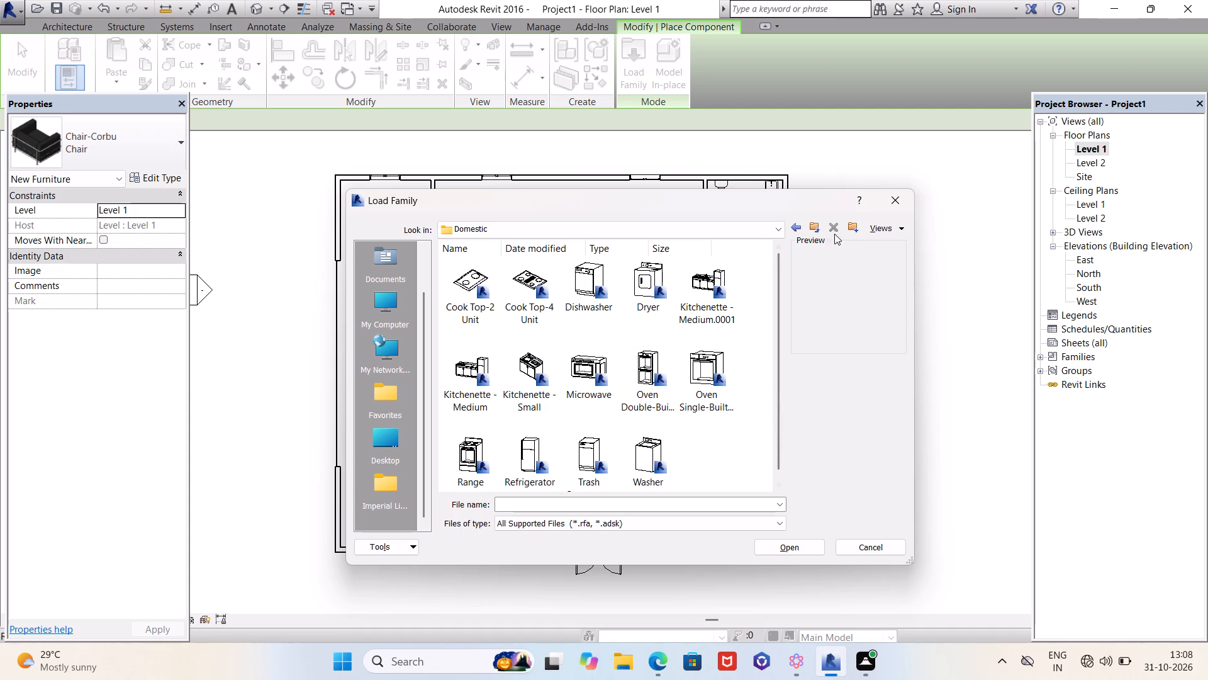
click(798, 229)
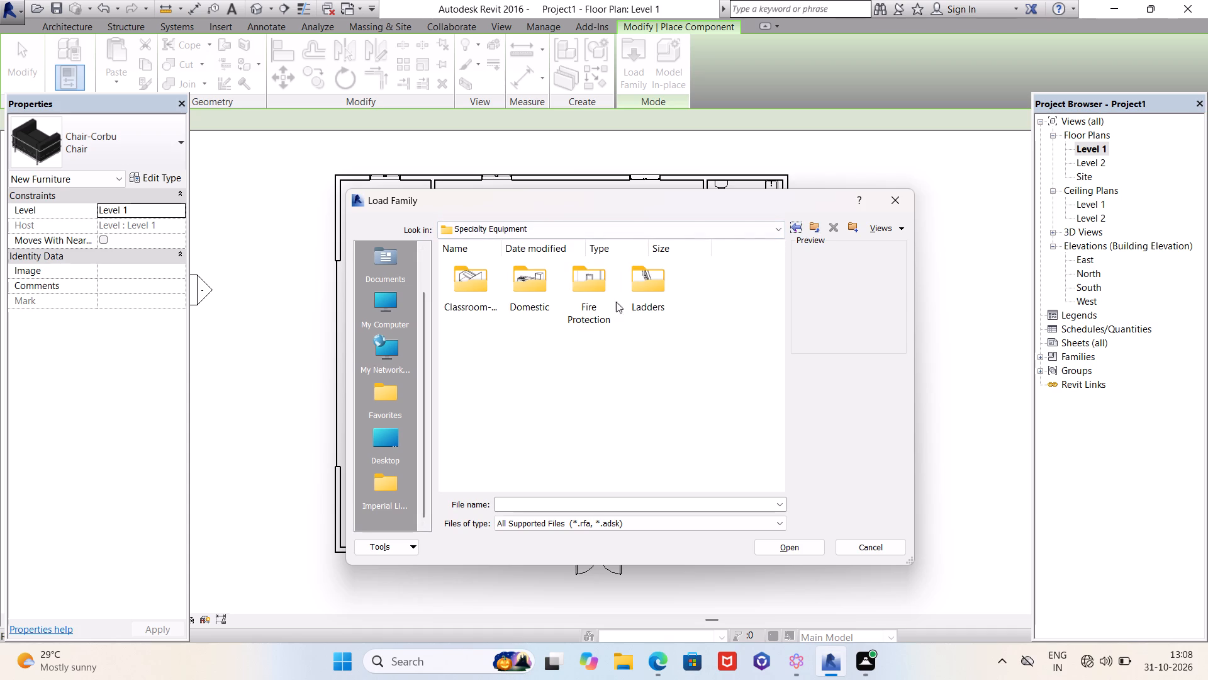
double_click(485, 289)
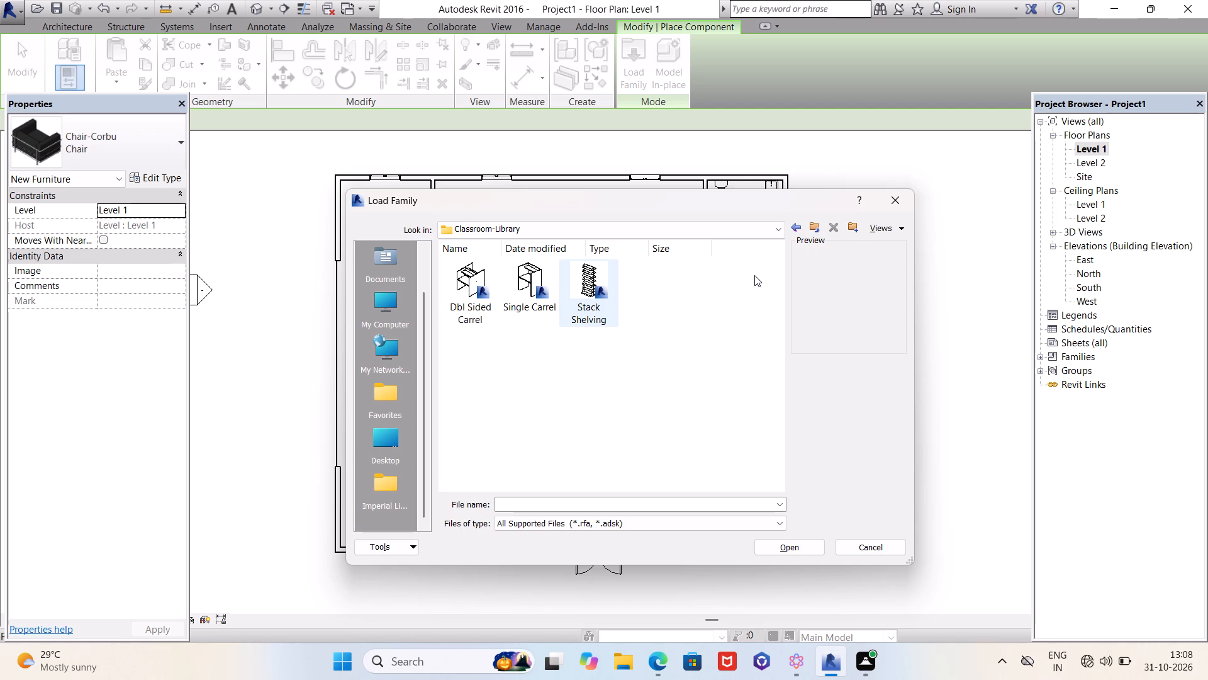
click(586, 280)
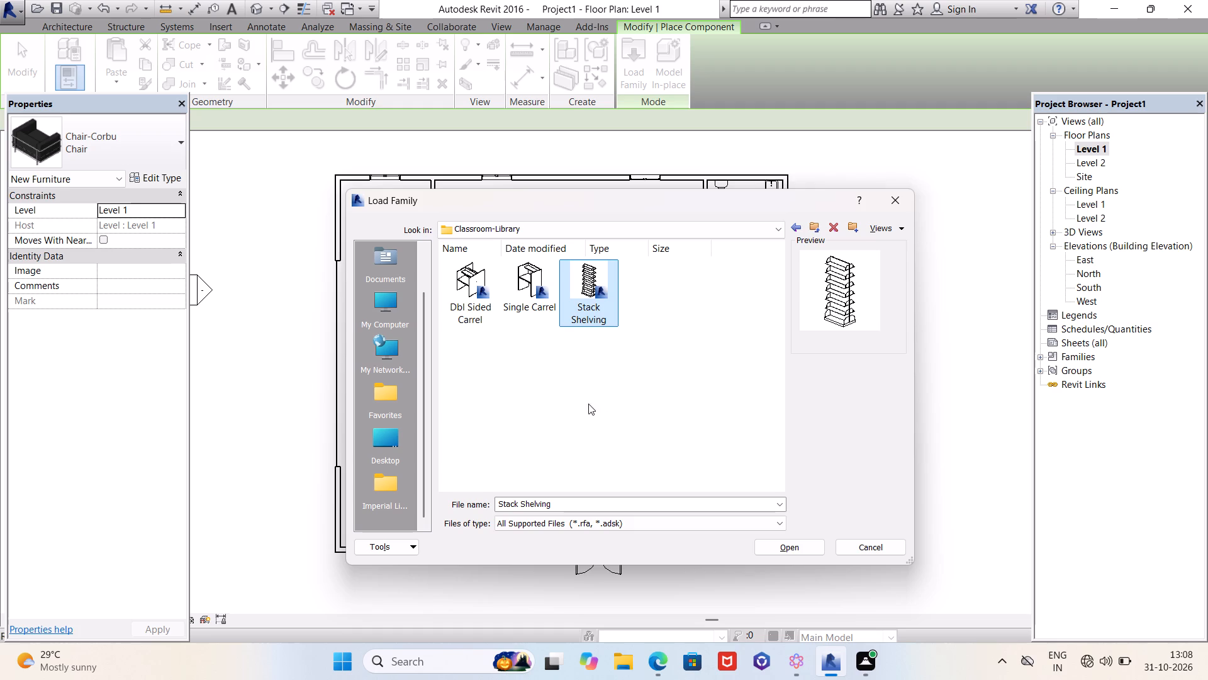
click(534, 298)
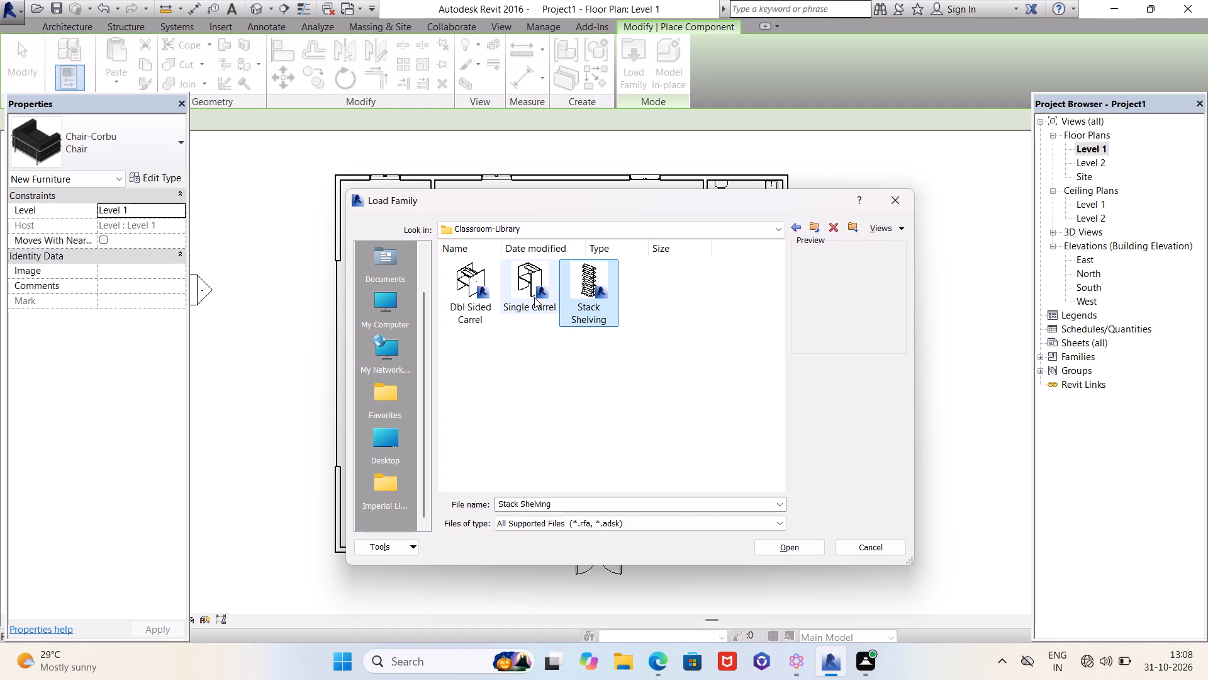
click(466, 292)
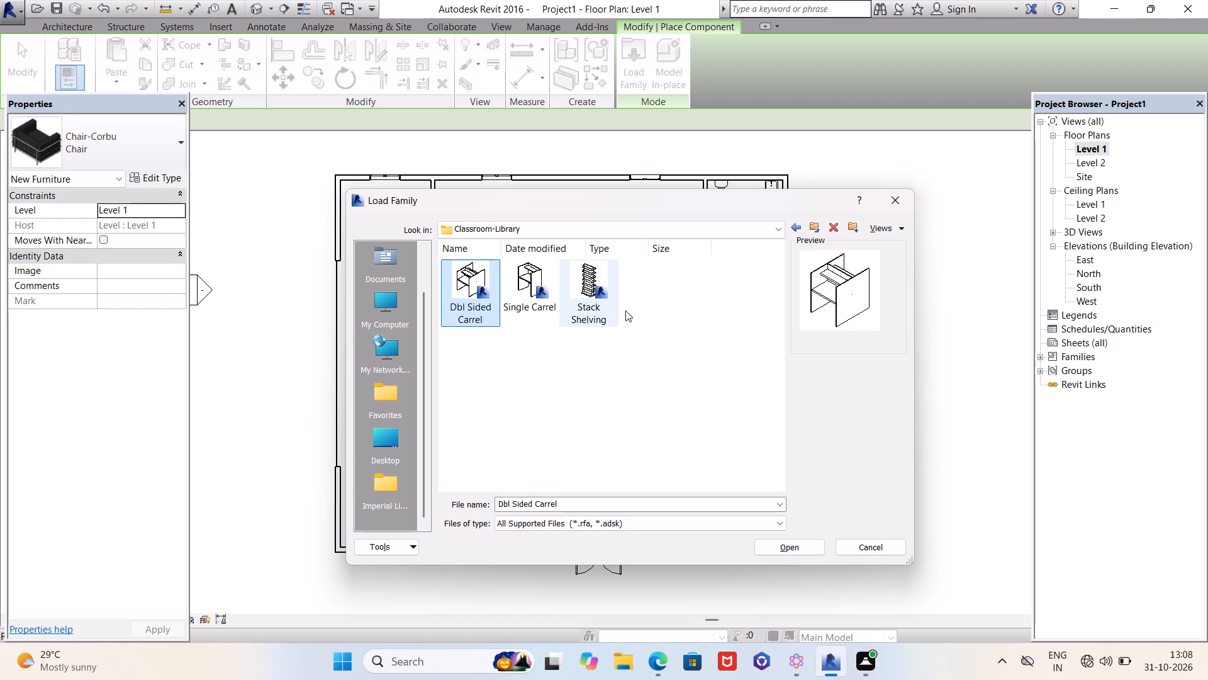
click(791, 227)
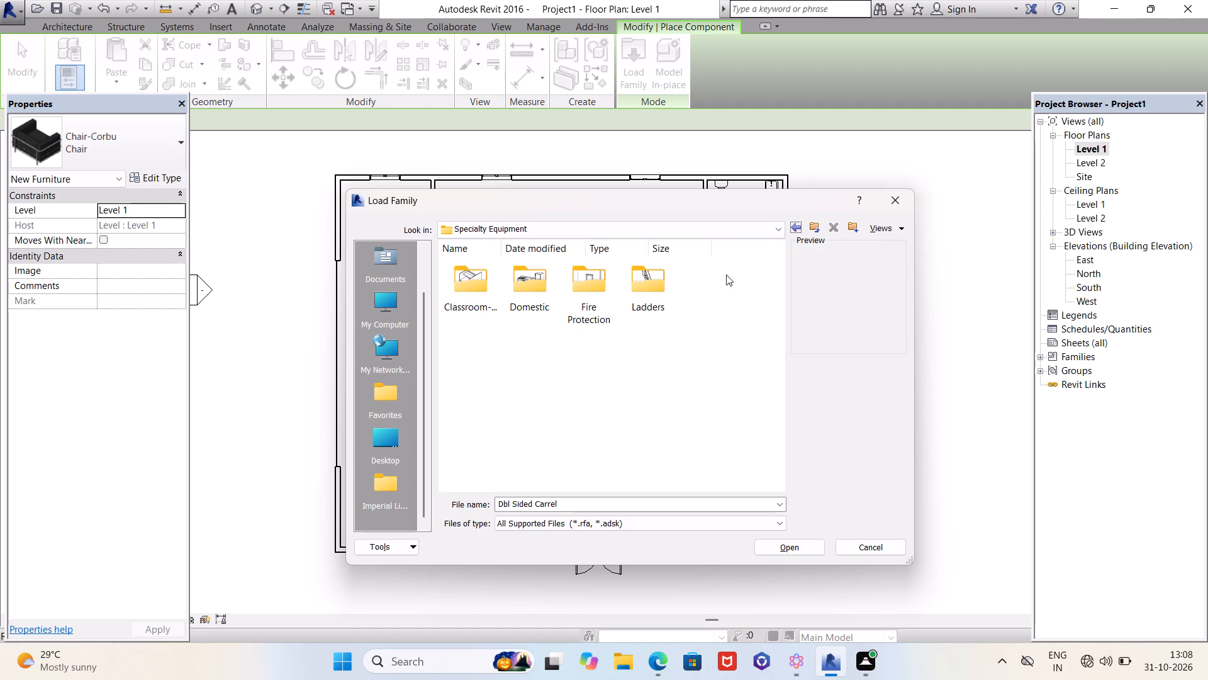
double_click(607, 288)
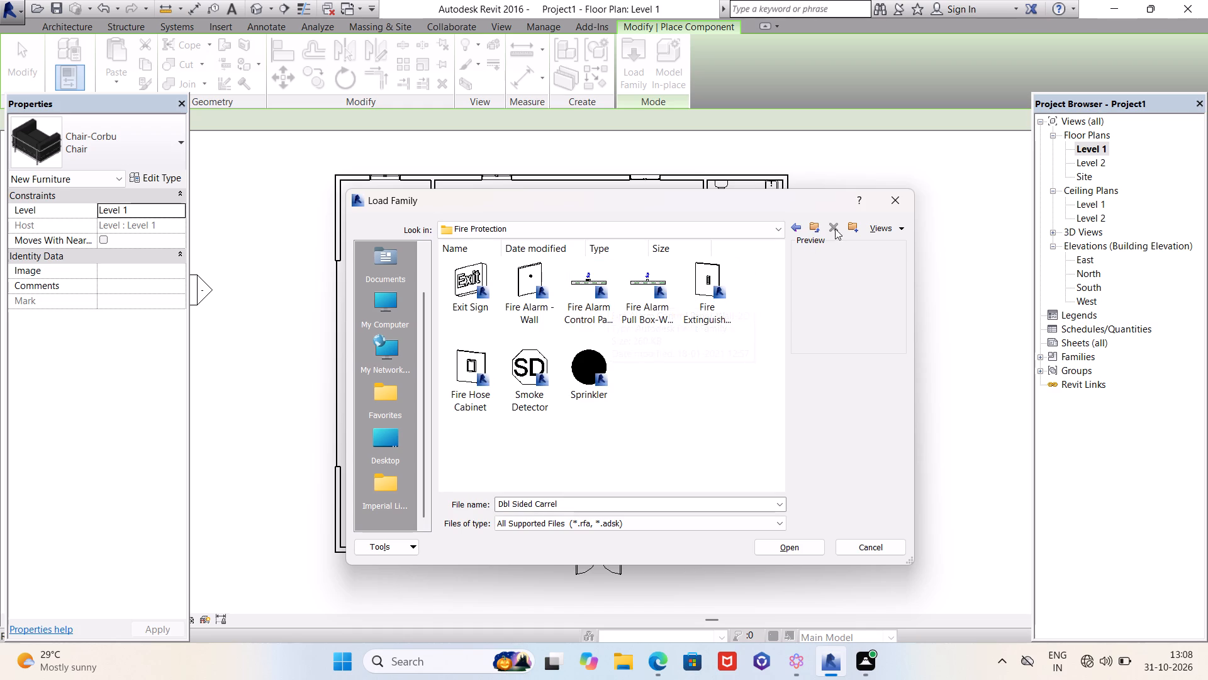
click(793, 229)
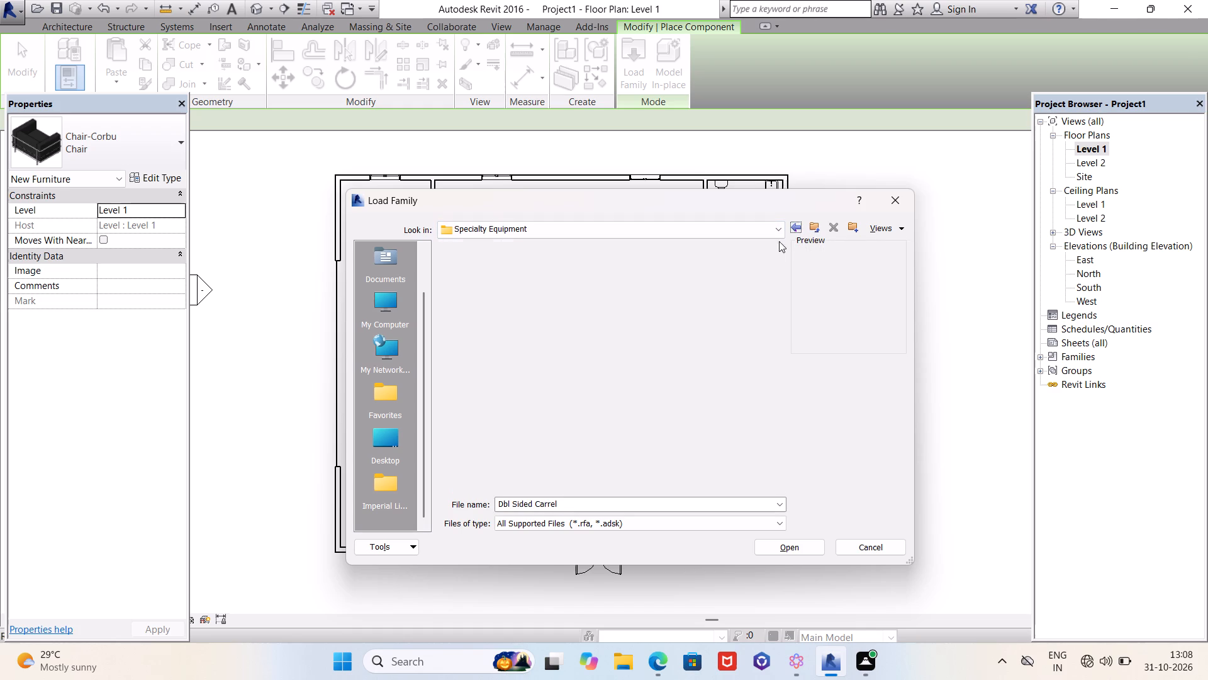
double_click(647, 286)
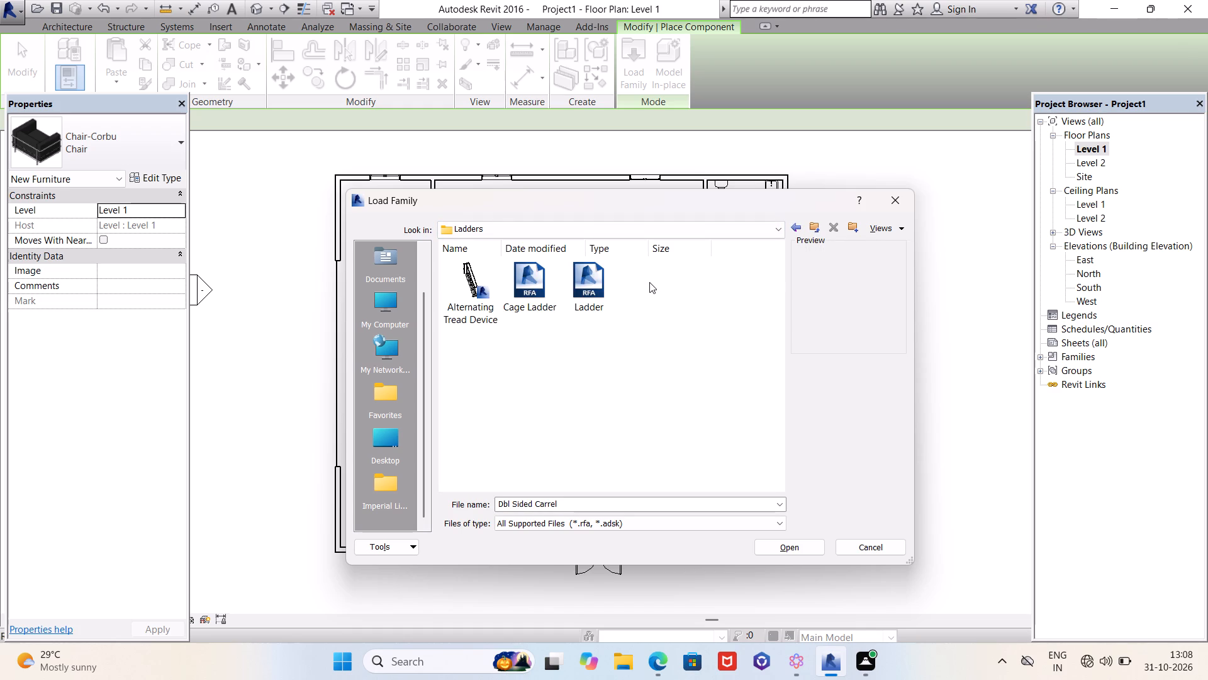
double_click(797, 225)
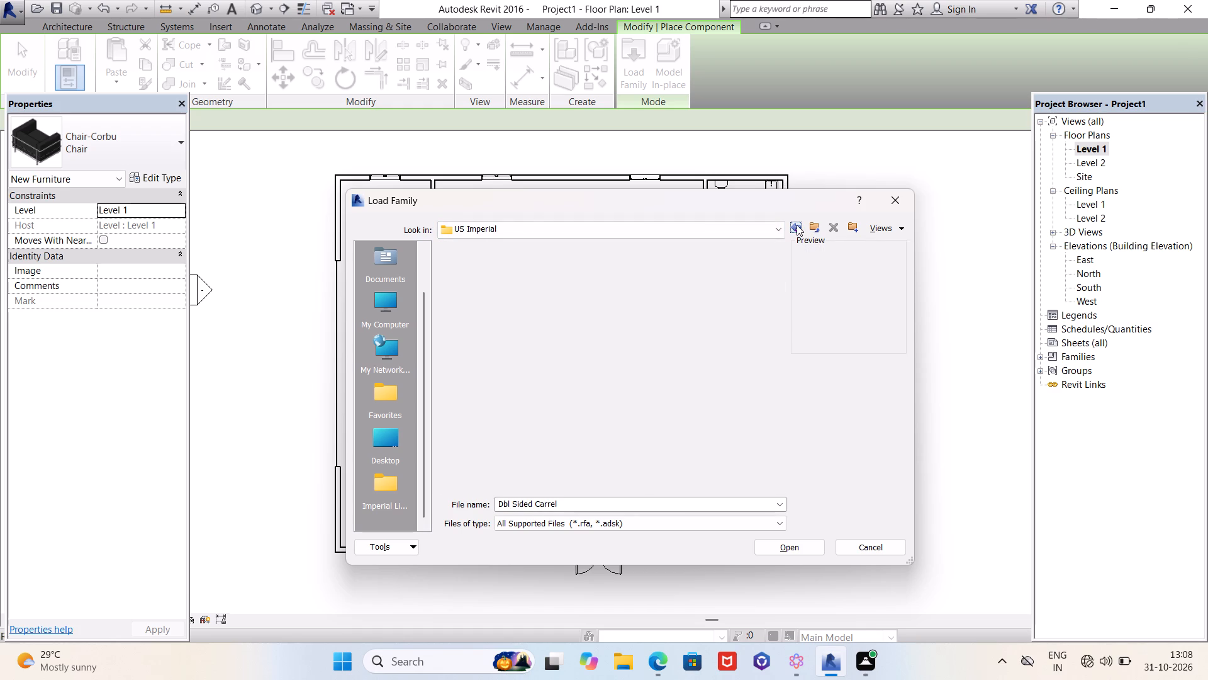
Load the Counter Top w Sink family from the library's Casework > Counter Tops folder for component placement.
scroll(708, 370, down, 1)
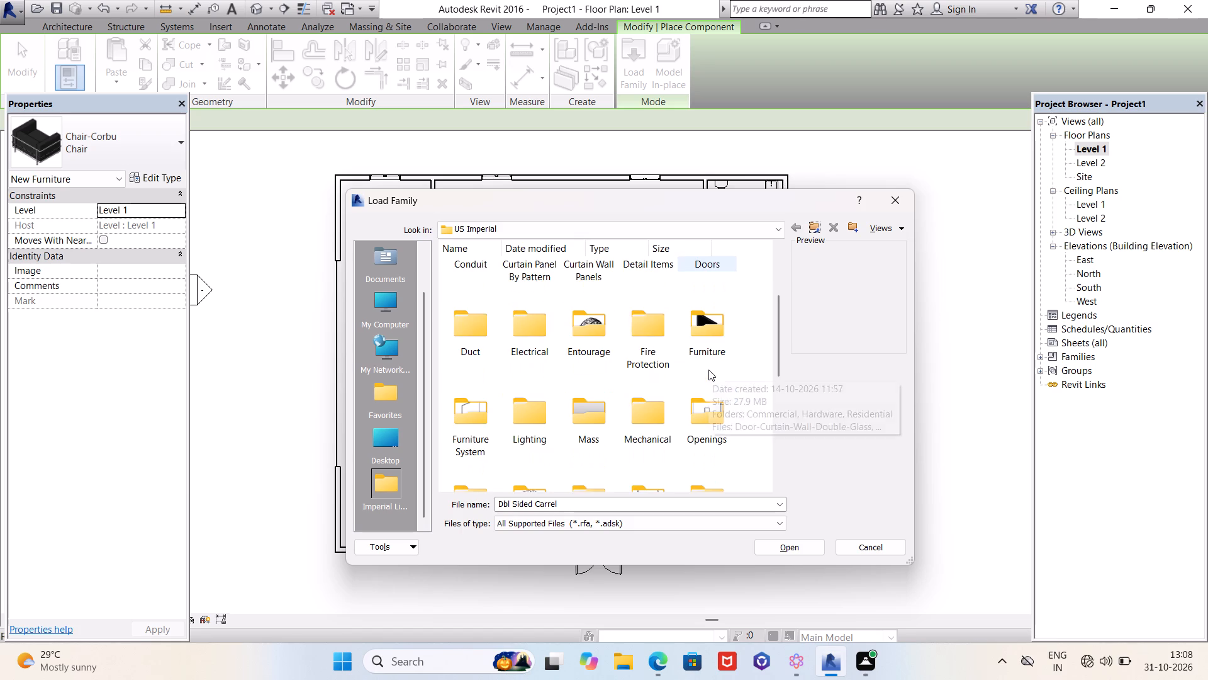
scroll(708, 368, up, 3)
double_click(640, 285)
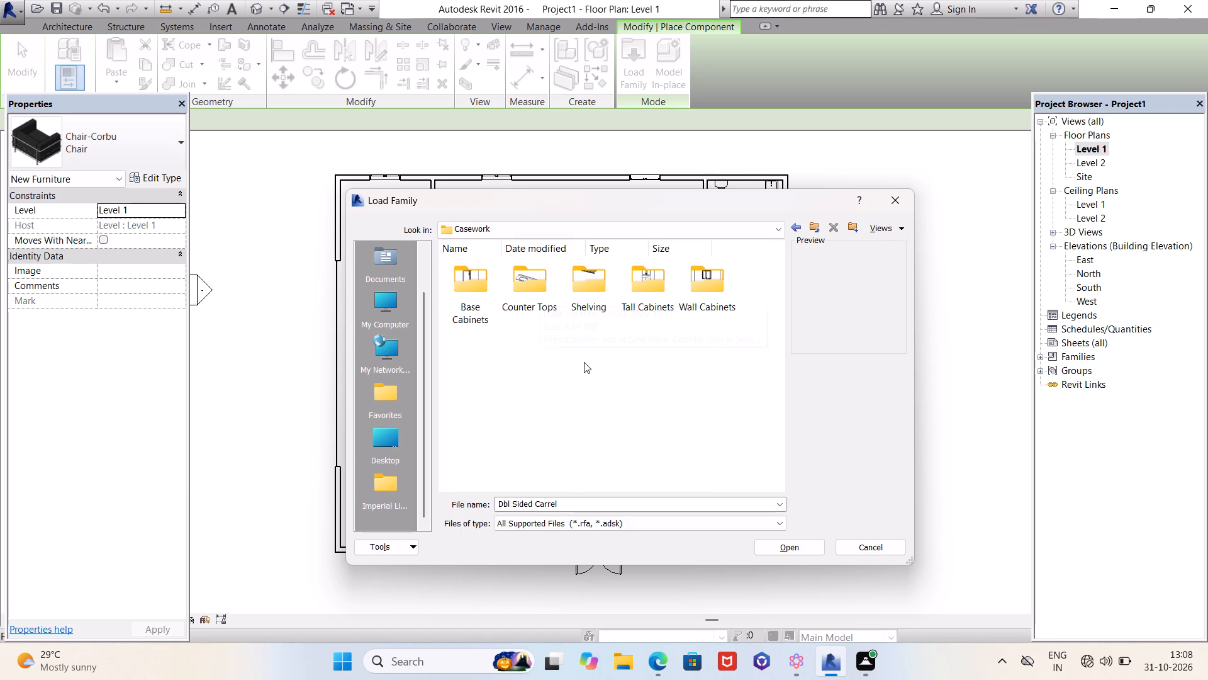
double_click(588, 301)
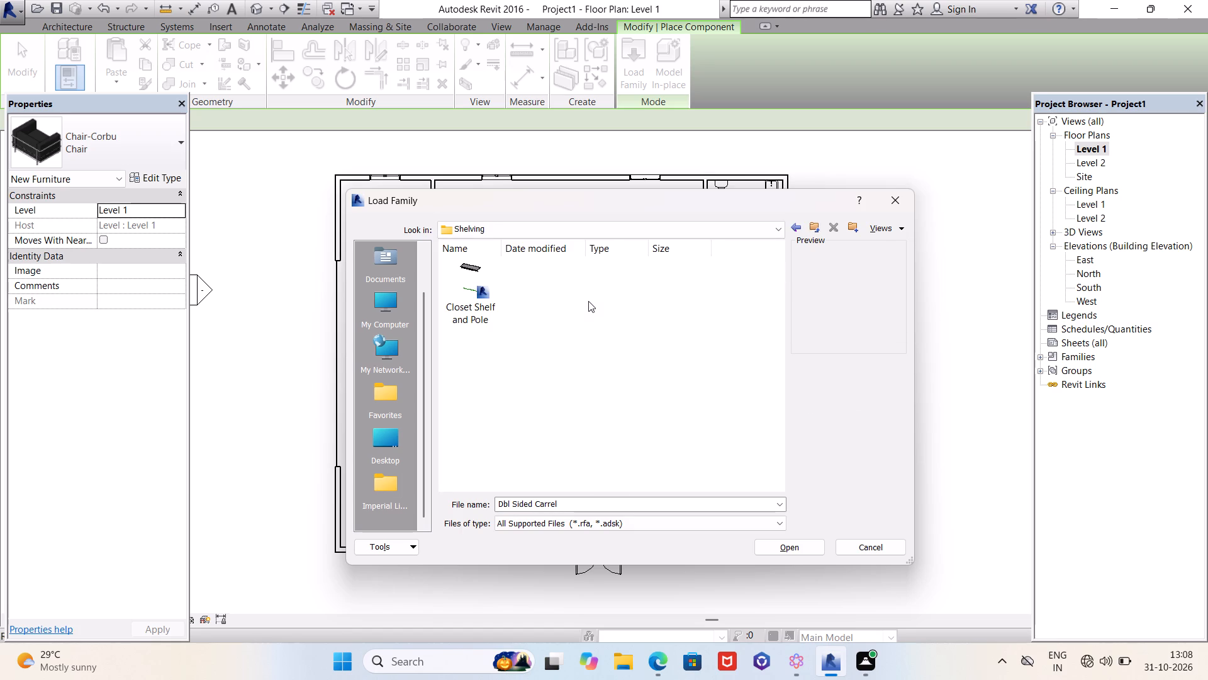
click(794, 229)
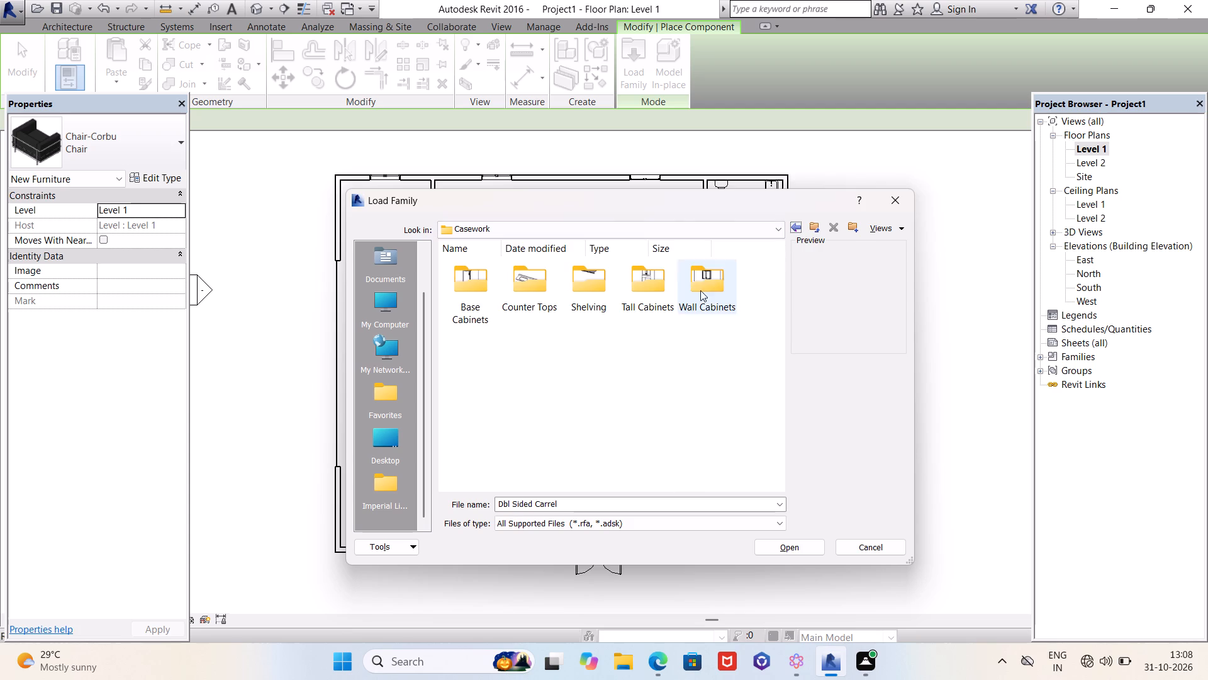
double_click(531, 286)
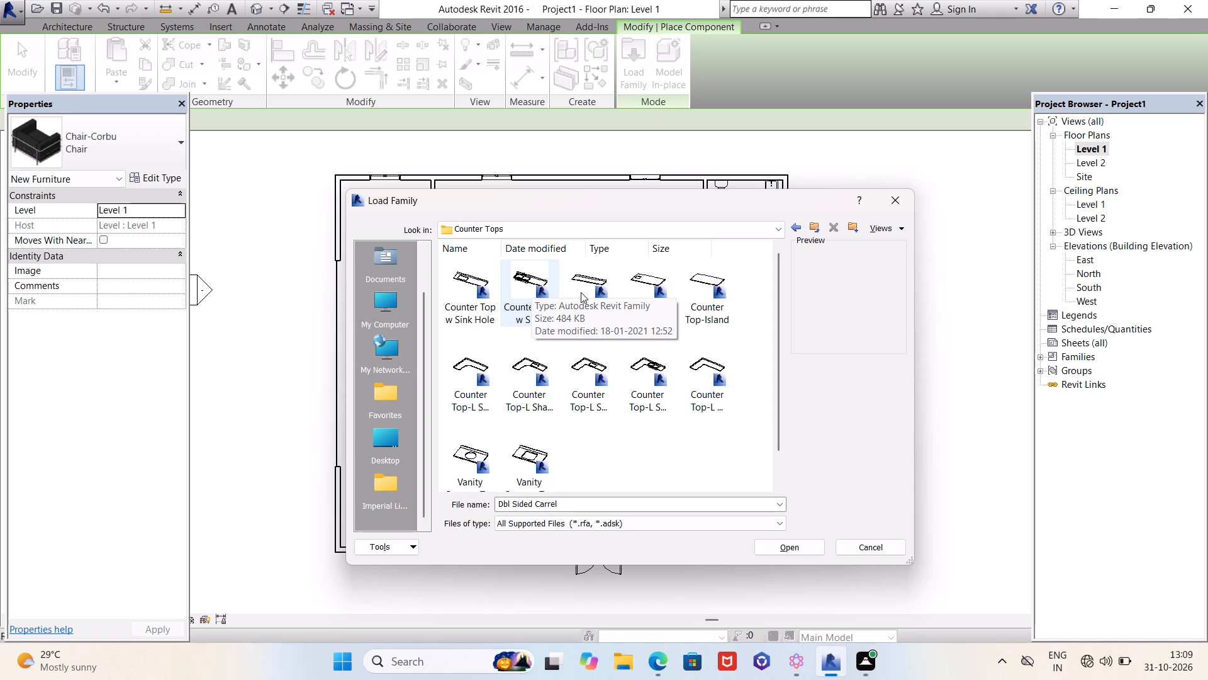
click(528, 290)
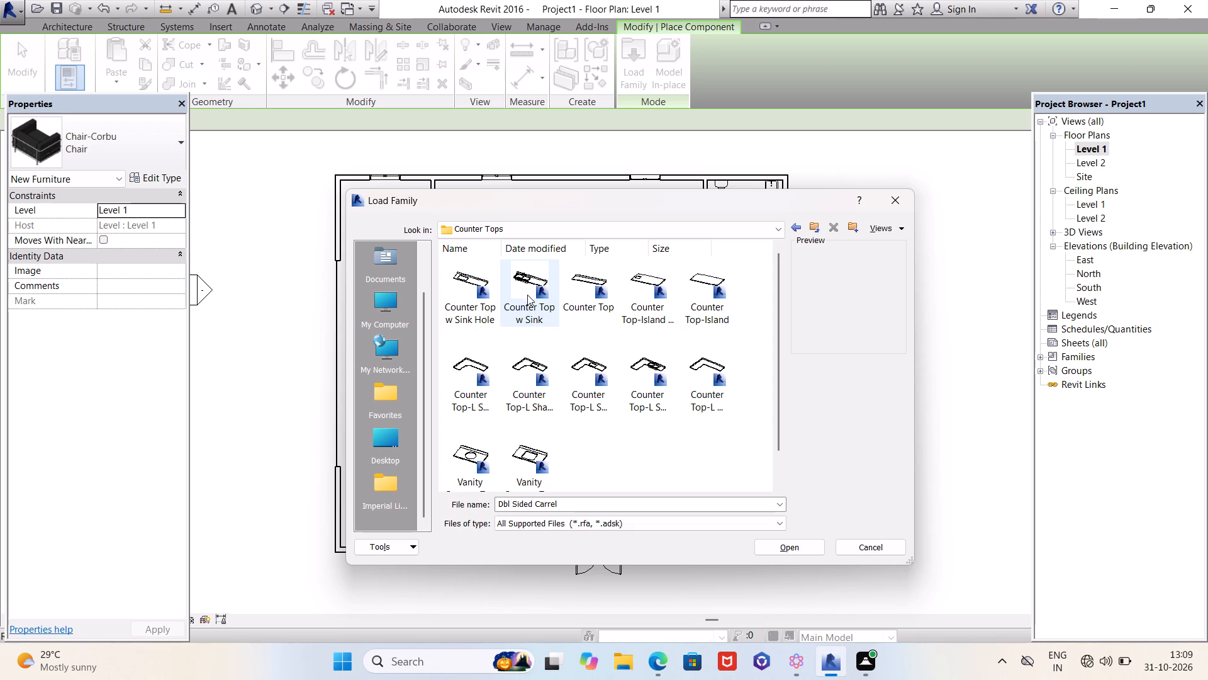
click(812, 548)
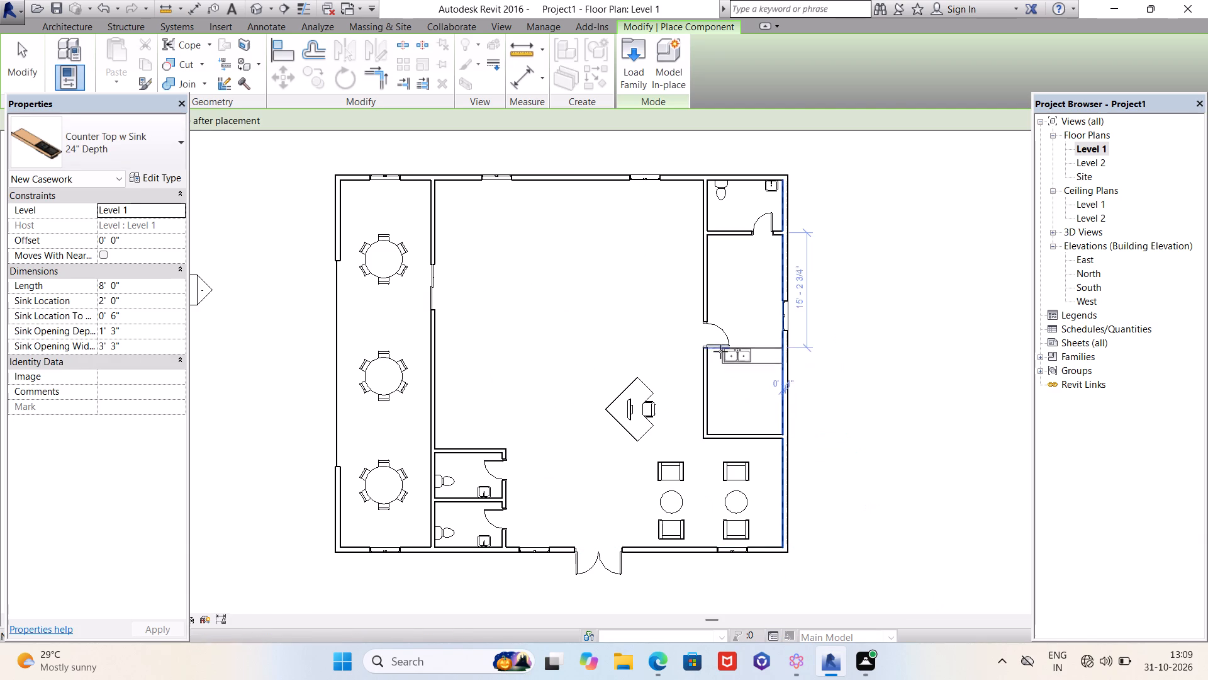
Place a 24" Depth Counter Top w Sink running north-south along the east room's west partition, just north of its door, sink at the south end.
key(space)
key(space)
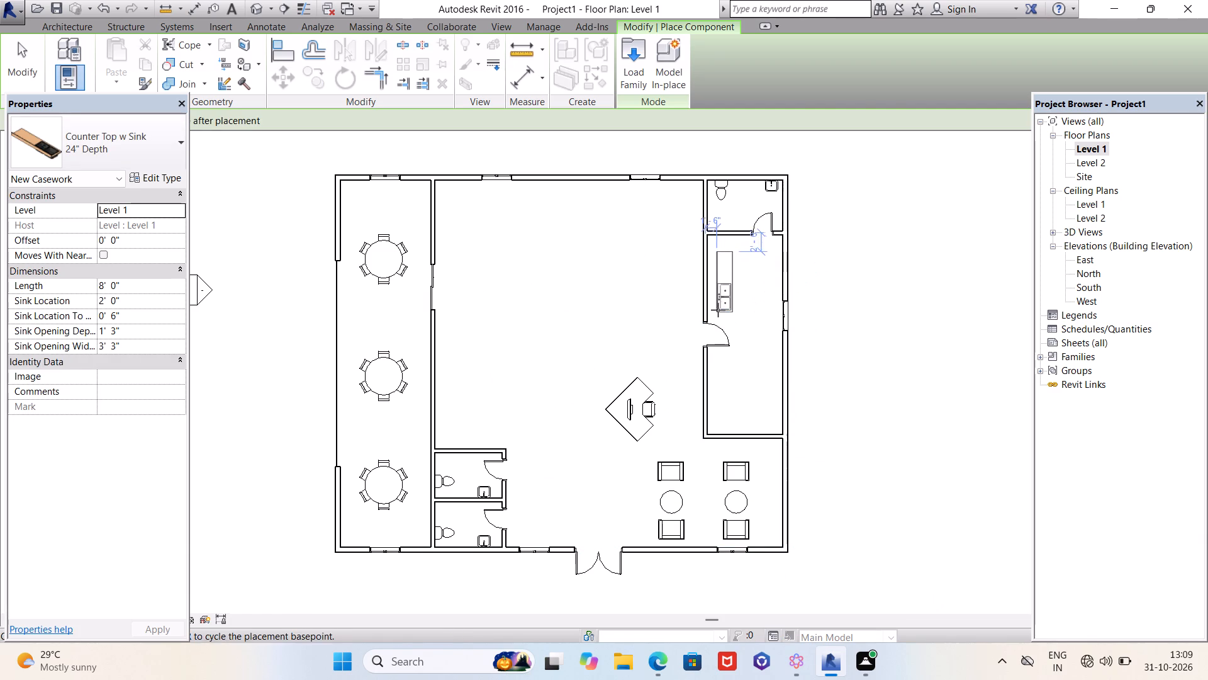
scroll(708, 322, up, 4)
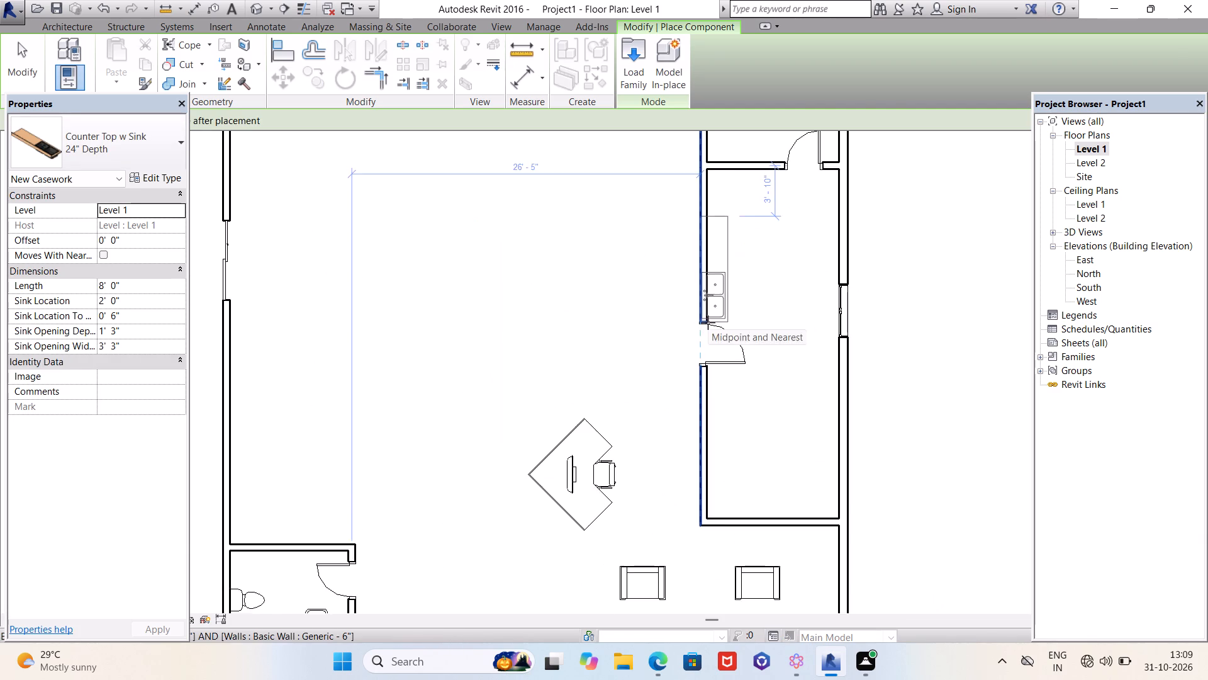
scroll(708, 322, up, 5)
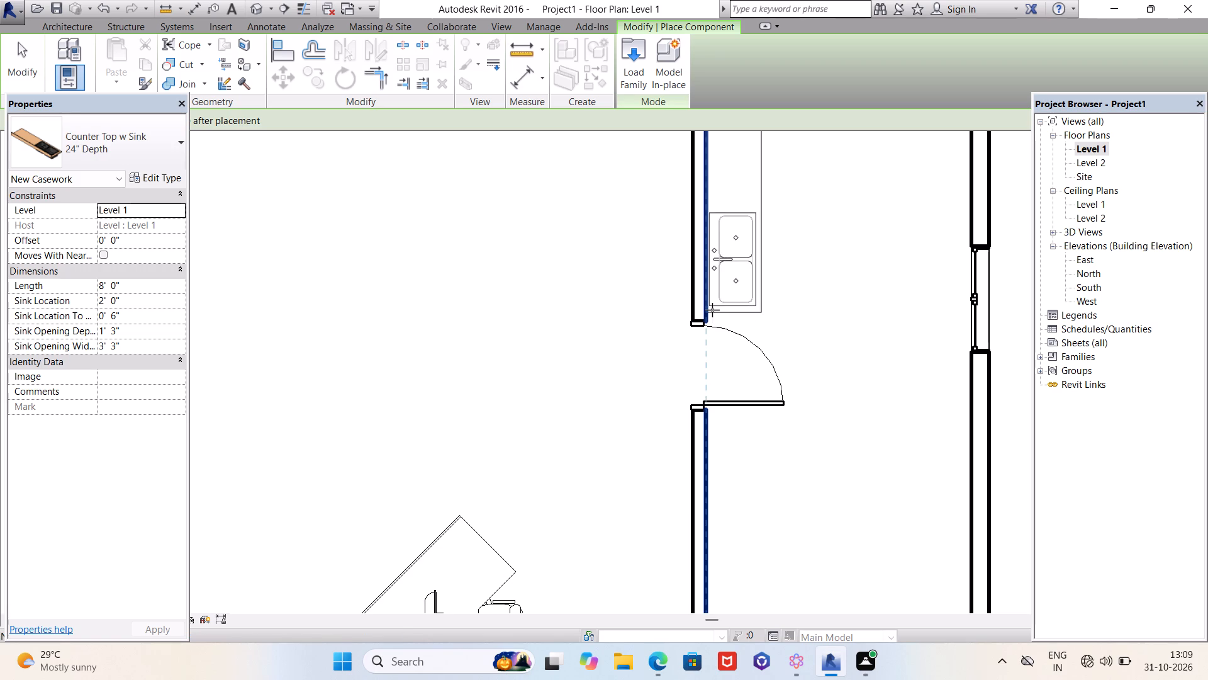
click(712, 310)
scroll(715, 445, down, 4)
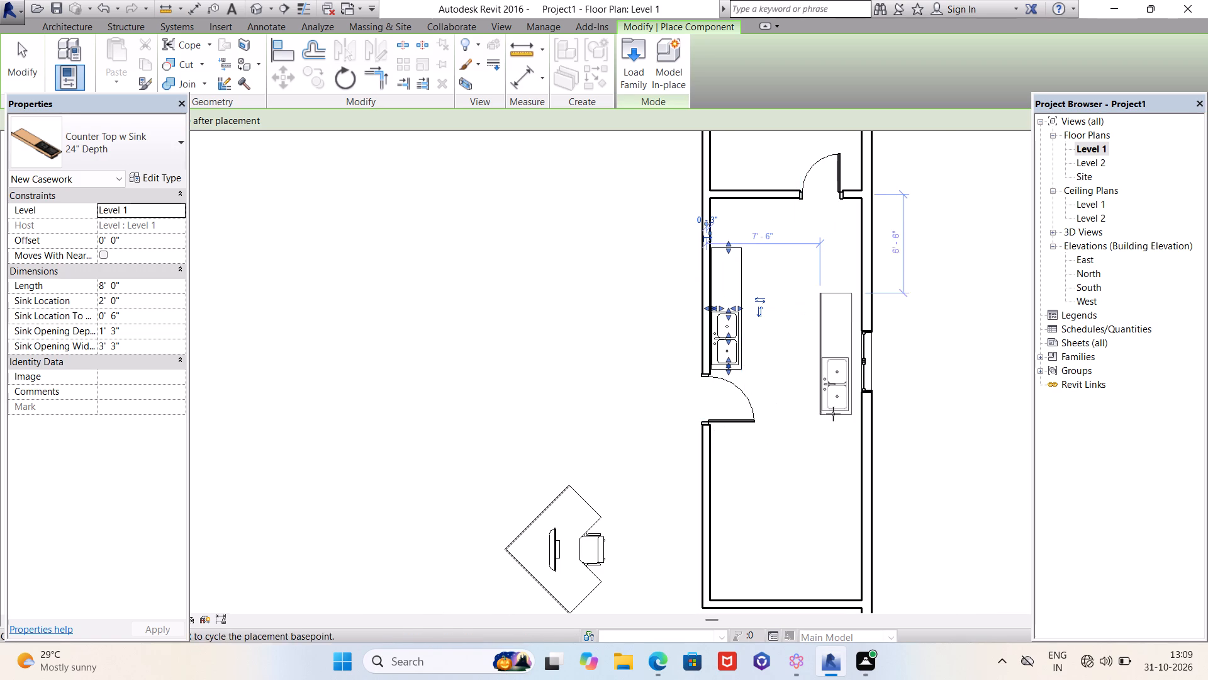
key(Escape)
key(Escape)
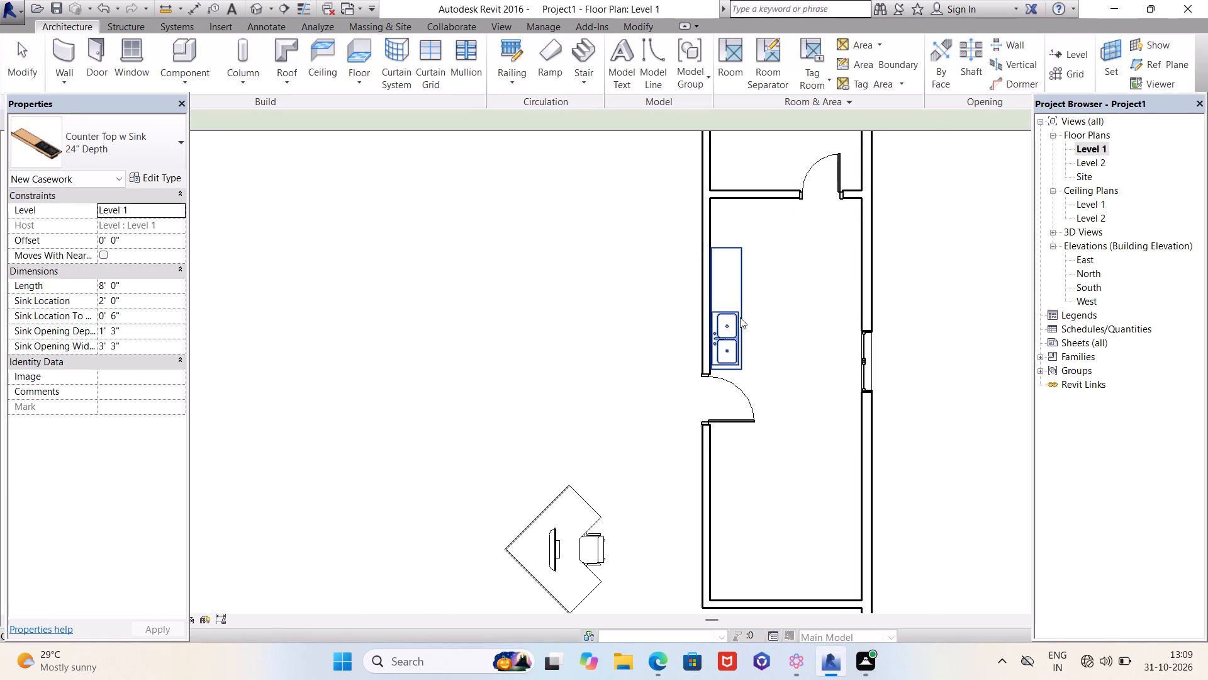
Nudge the sink counter top slightly east to fine-tune its position against the east room's west partition.
click(740, 315)
scroll(732, 351, up, 8)
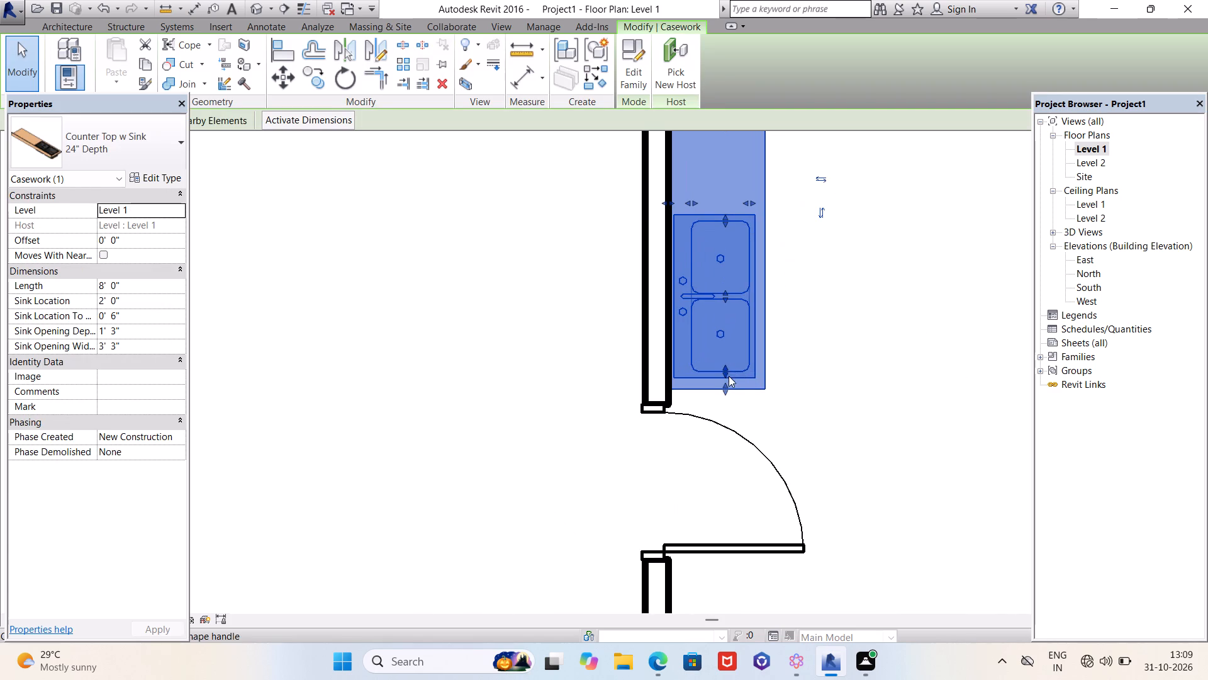
key(Right)
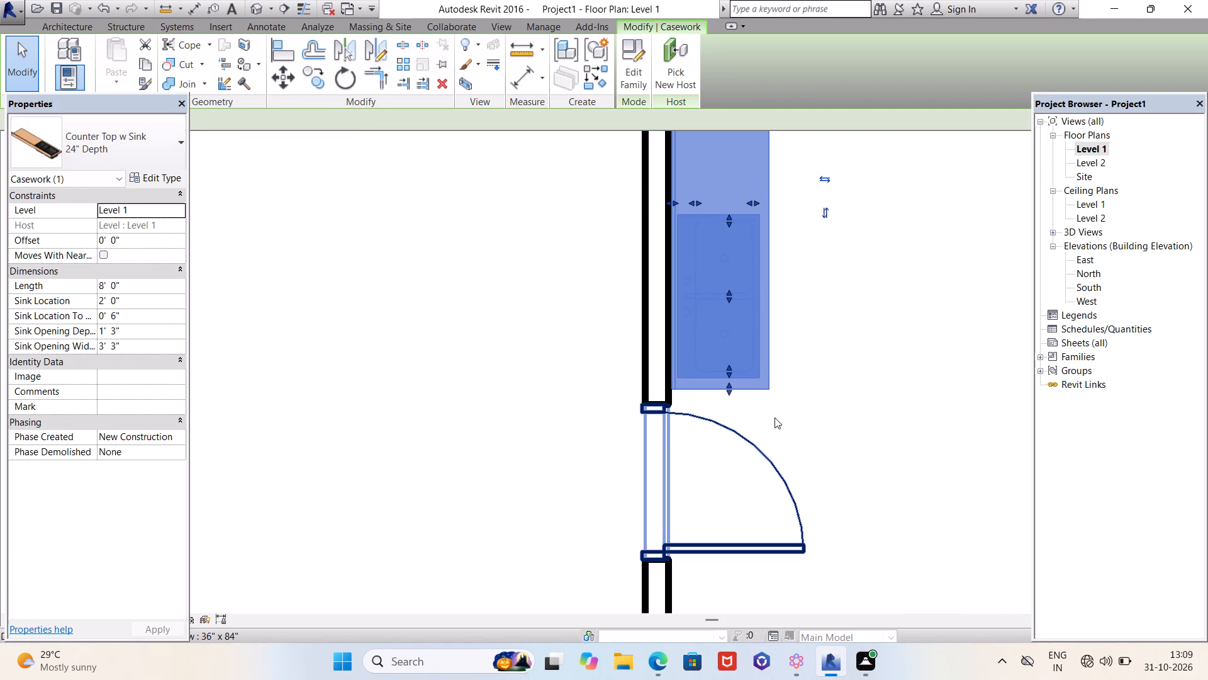
key(Escape)
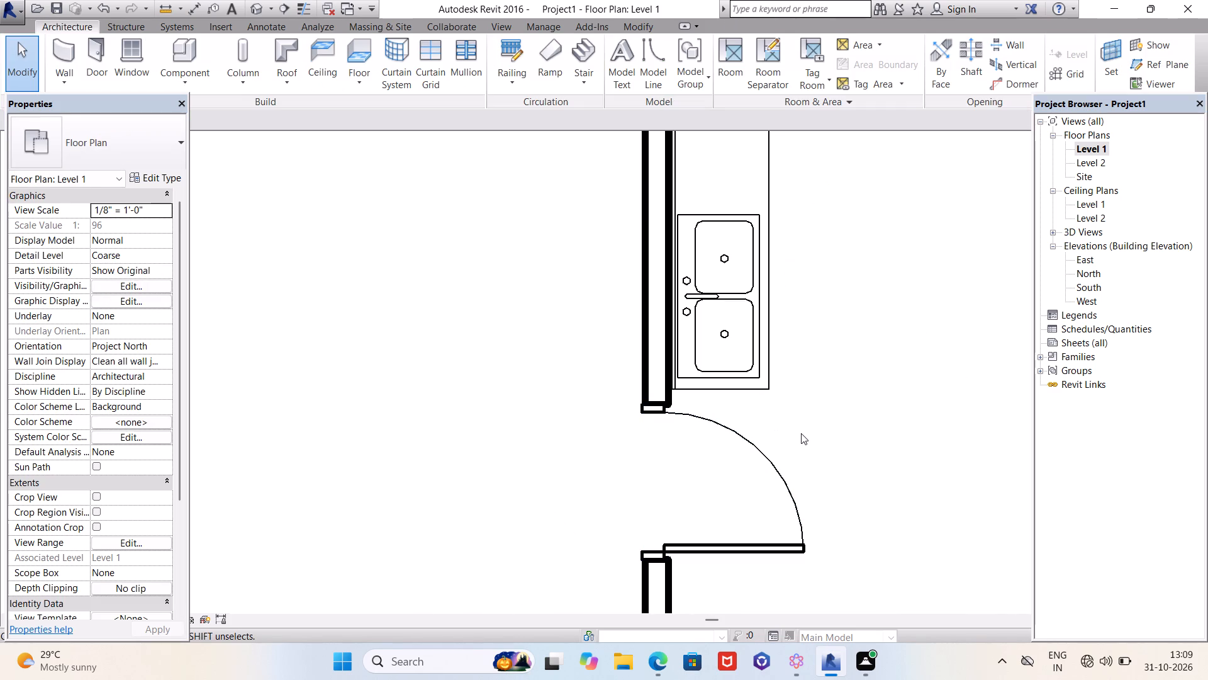
click(765, 389)
key(Right)
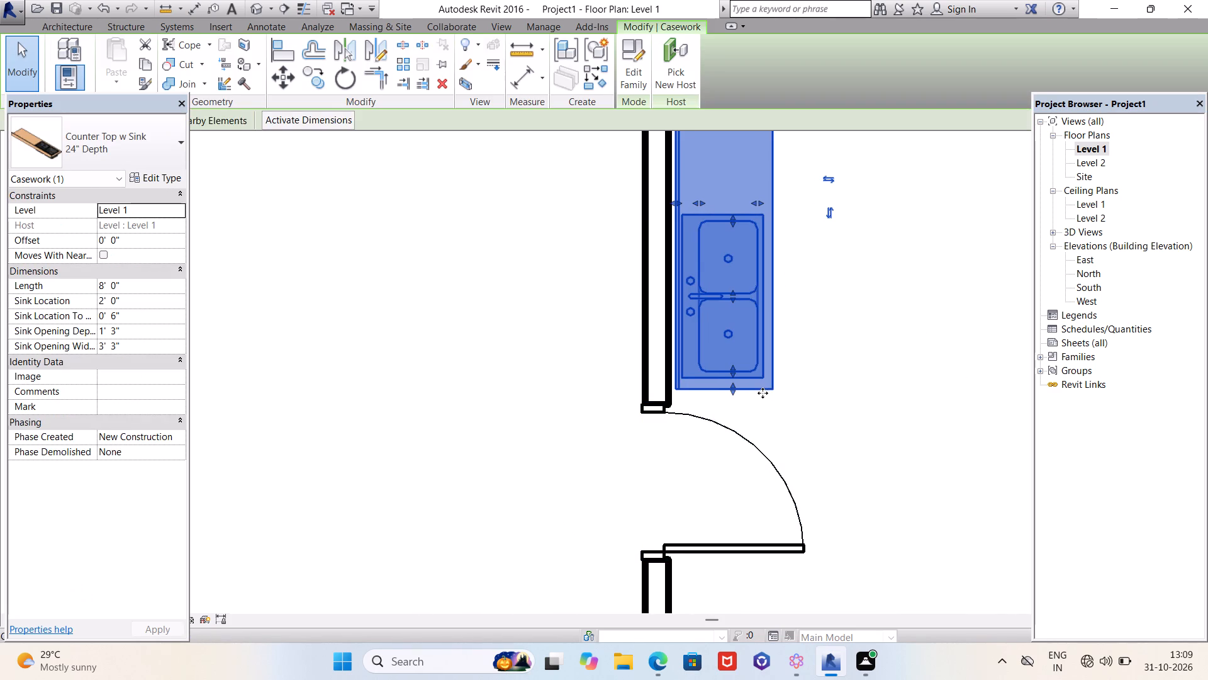
key(Left)
key(Escape)
scroll(823, 475, down, 3)
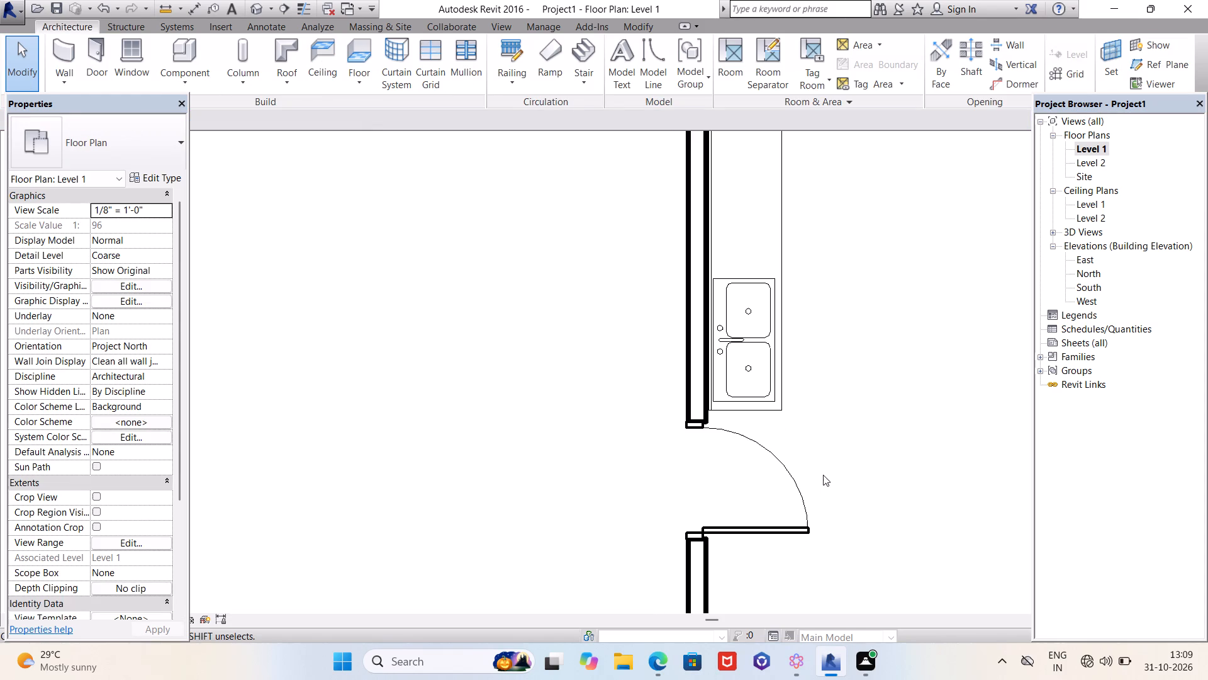
scroll(823, 475, down, 4)
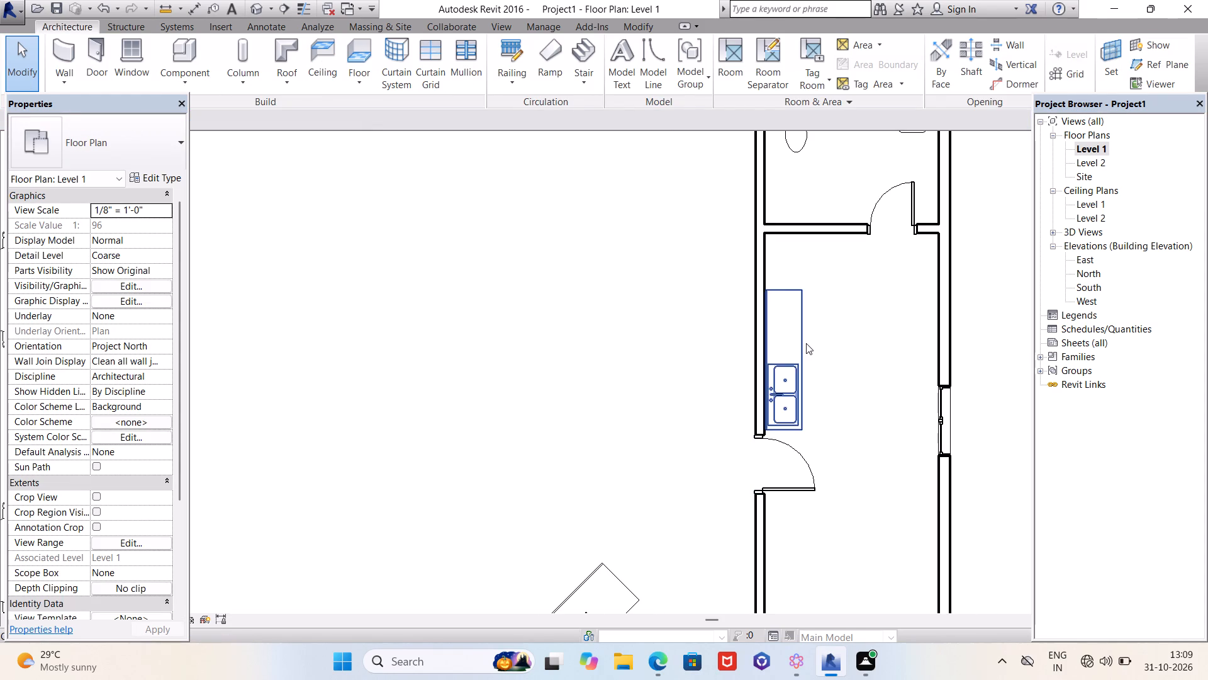
Nudge the sink counter top slightly north along the east room's west partition, away from the door.
click(804, 343)
key(Up)
key(Up)
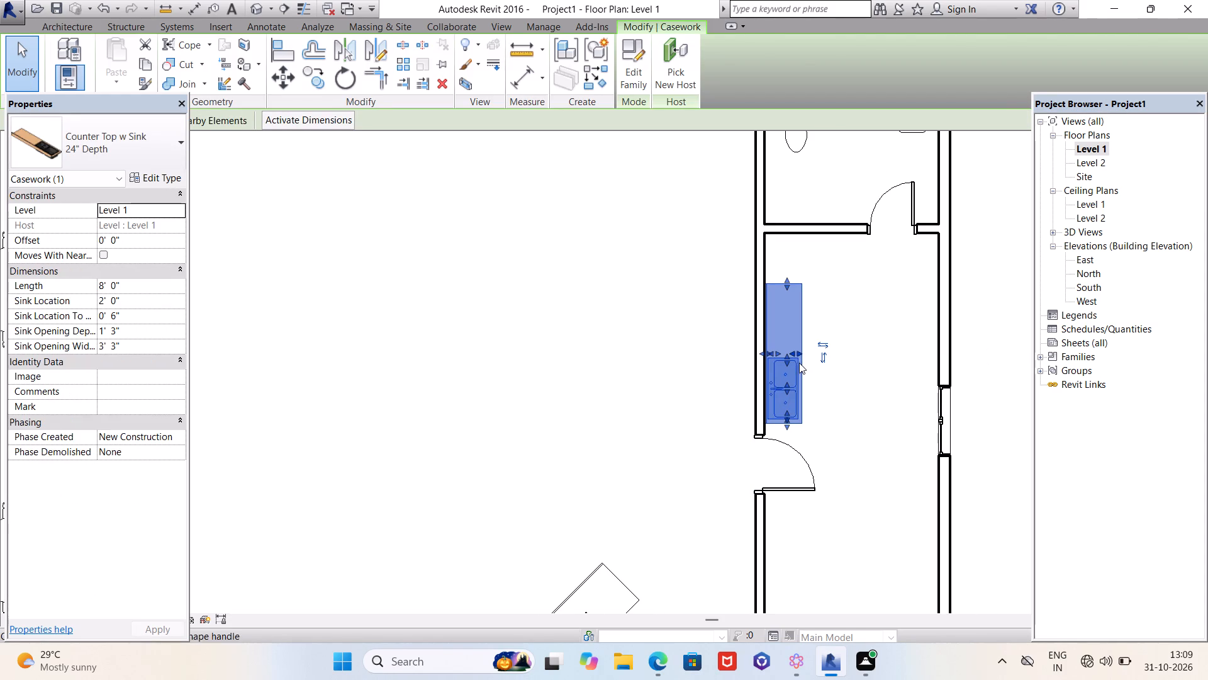
key(Escape)
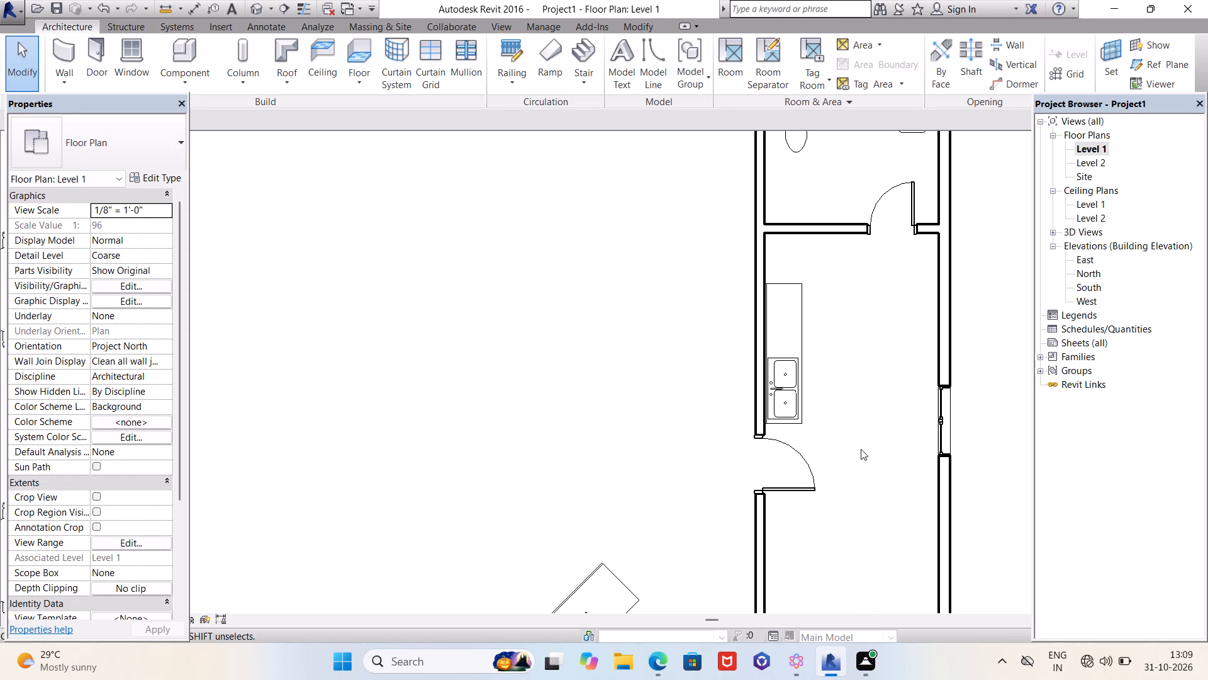
Stretch the sink counter top's north end to meet the room's north partition, giving a length of 10' 11".
click(798, 311)
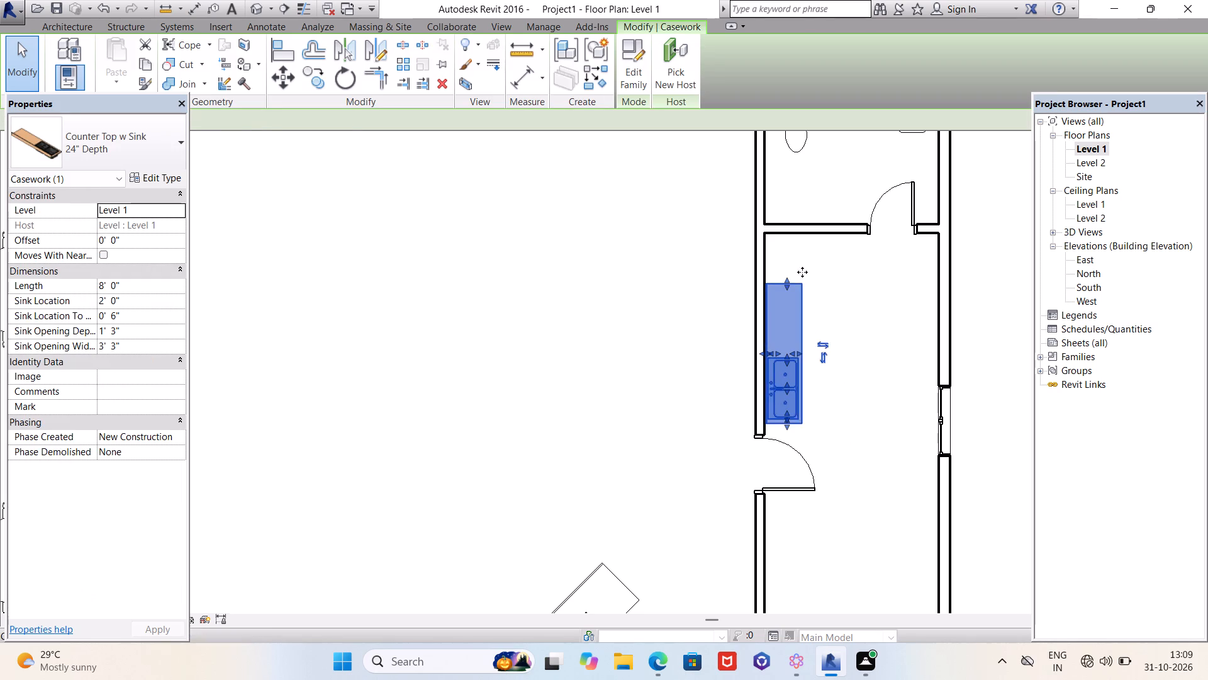
drag(787, 277, 788, 264)
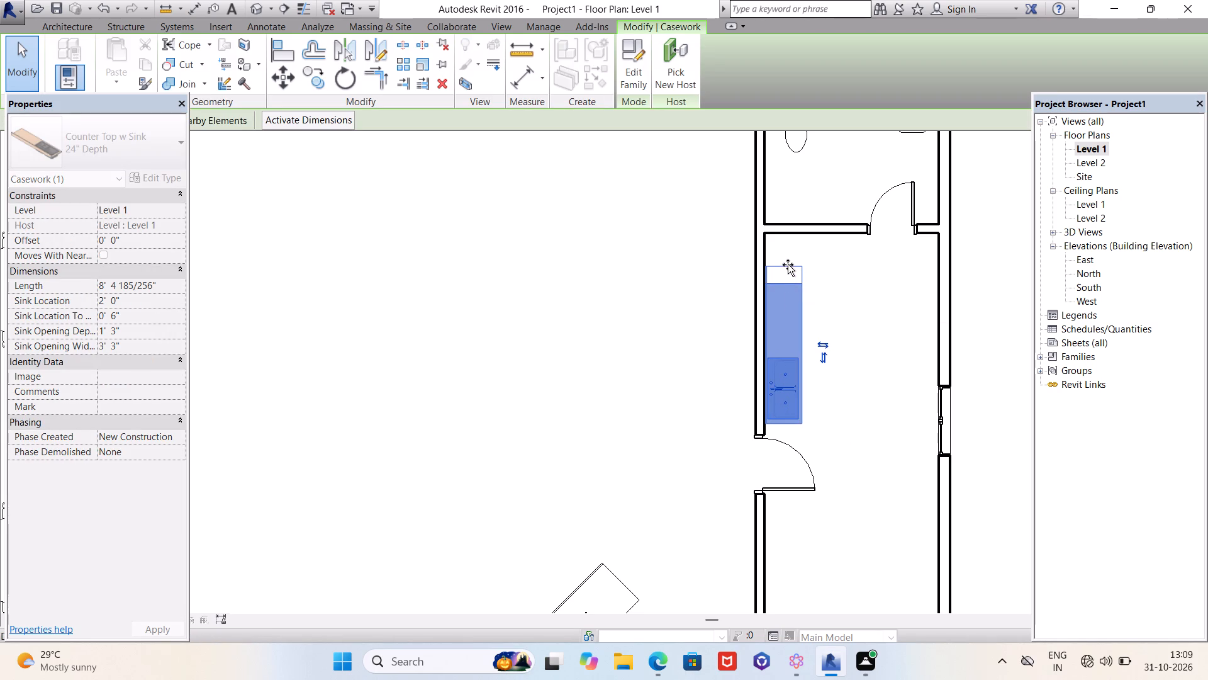
drag(788, 264, 791, 246)
drag(791, 246, 791, 236)
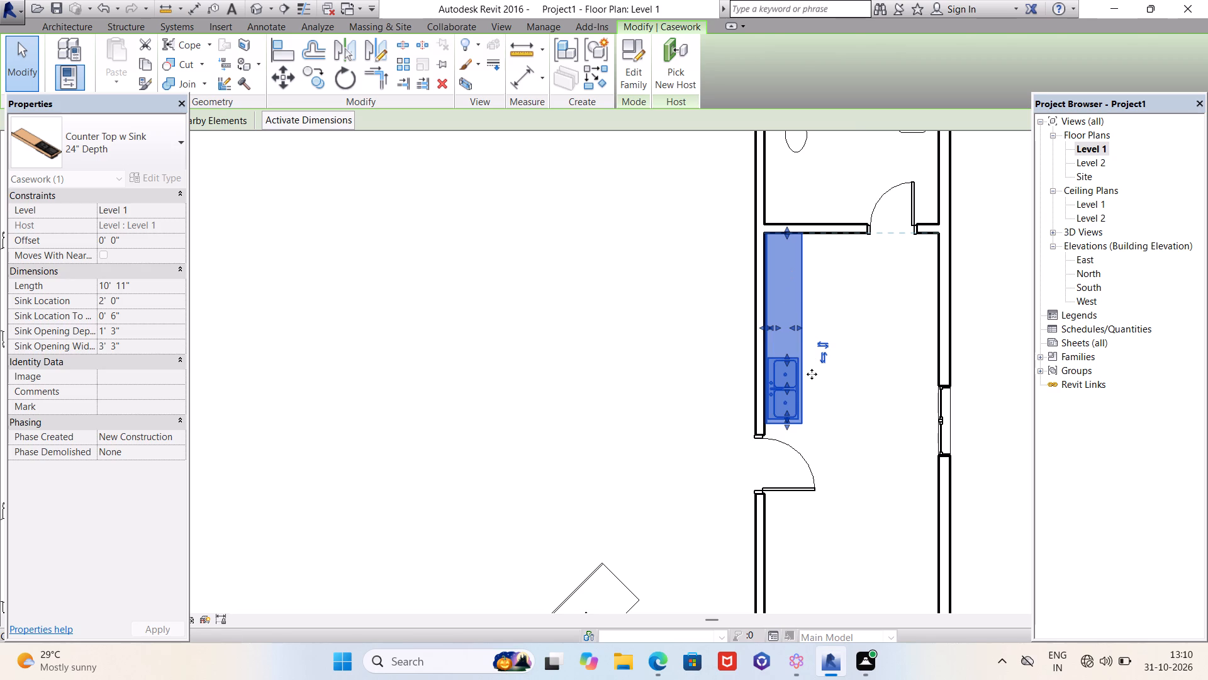
key(Escape)
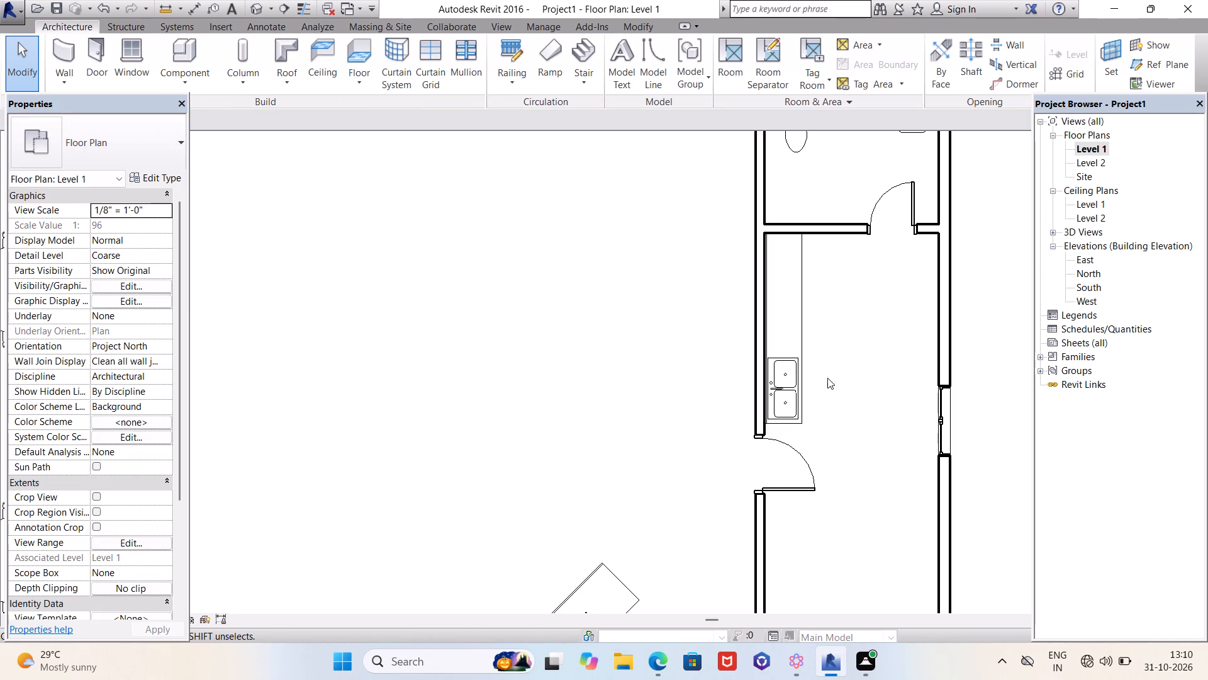
Browse the library's Casework subfolders Counter Tops, Tall Cabinets and Shelving for another component family to load.
click(174, 54)
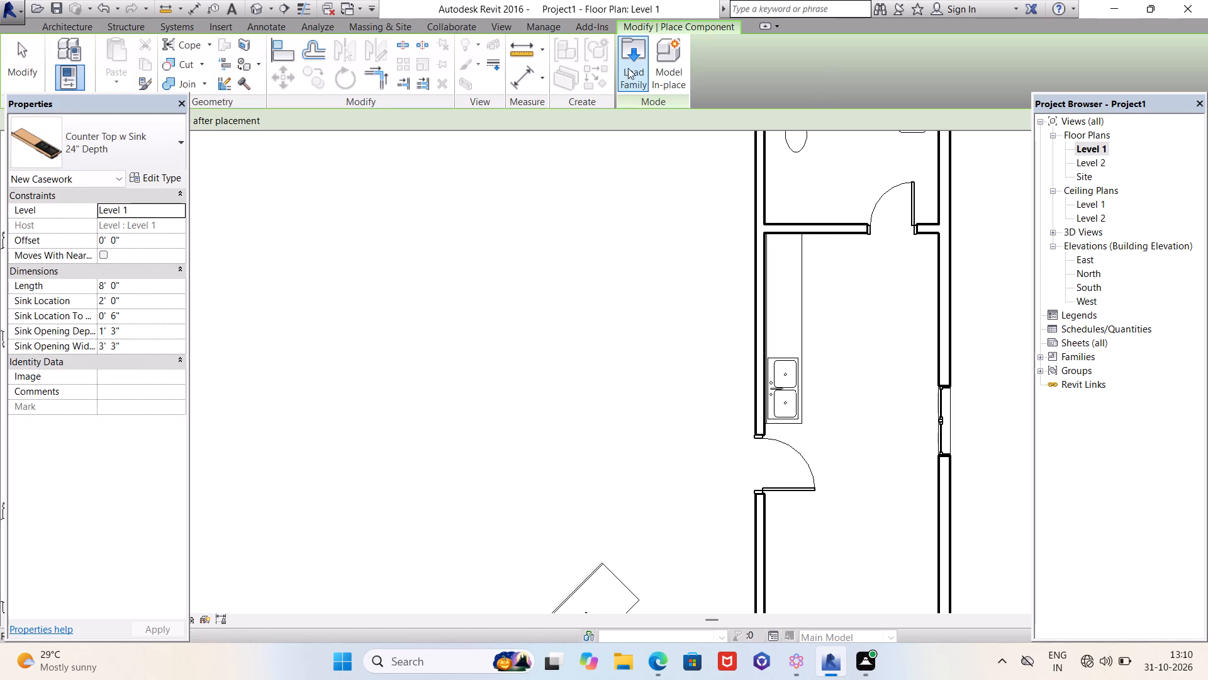
click(638, 52)
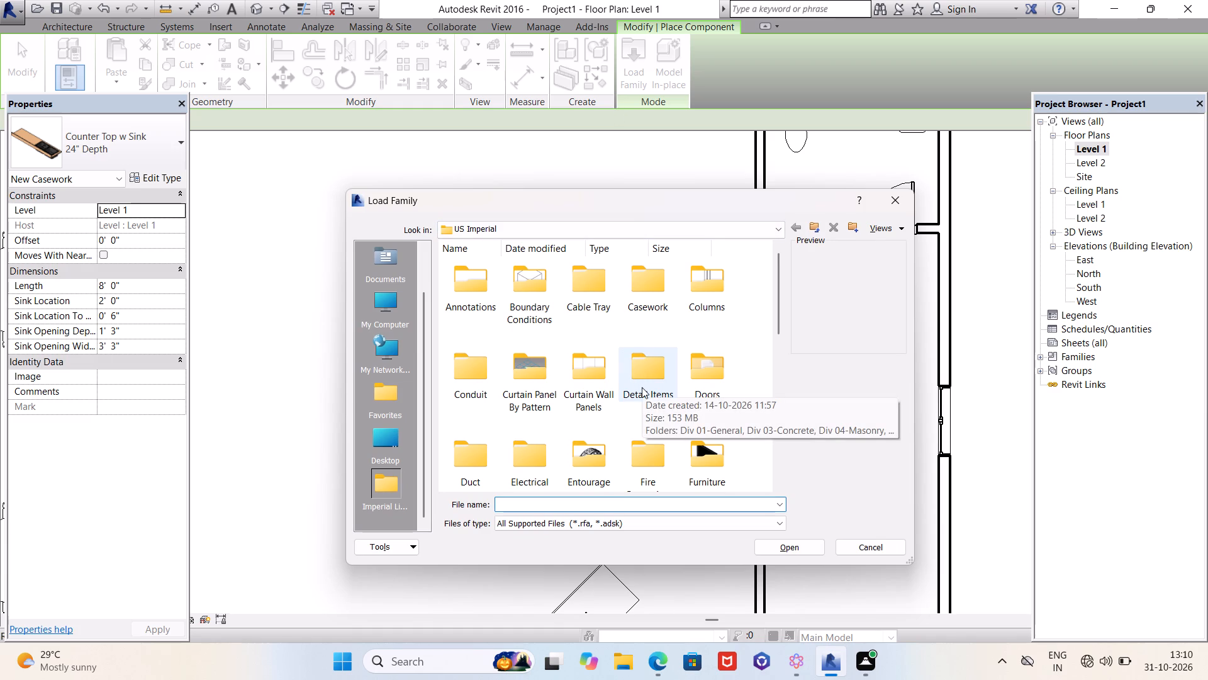
double_click(661, 276)
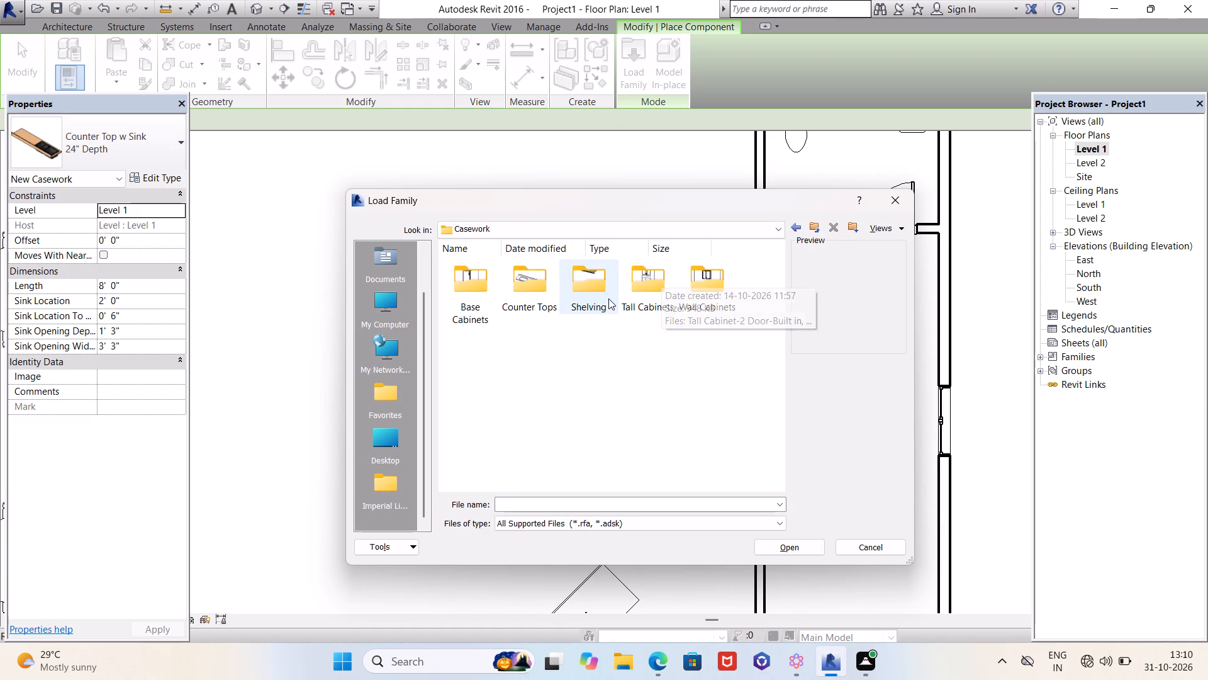
double_click(526, 279)
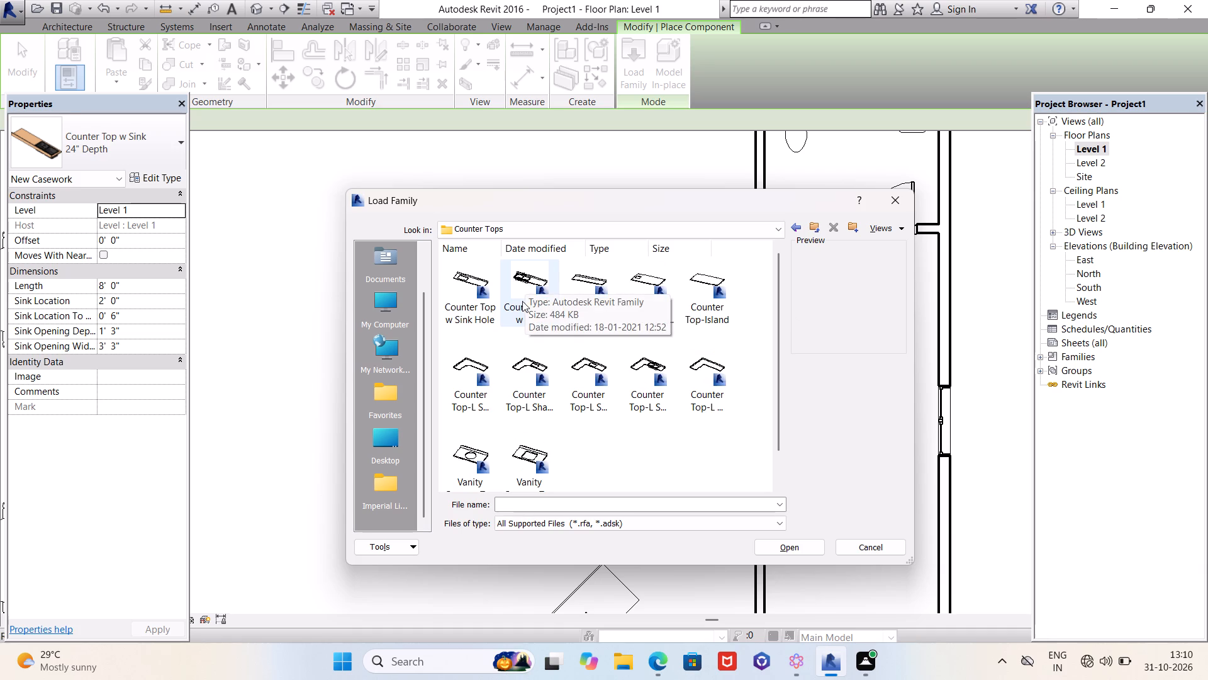
click(797, 225)
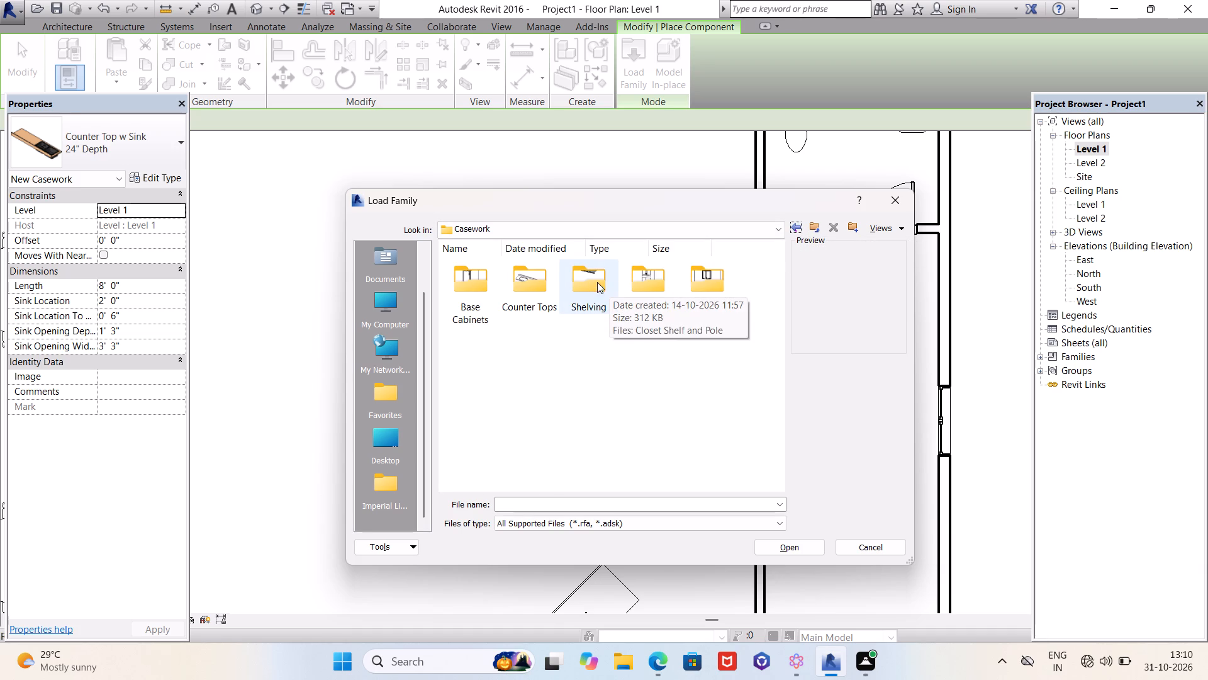
double_click(652, 285)
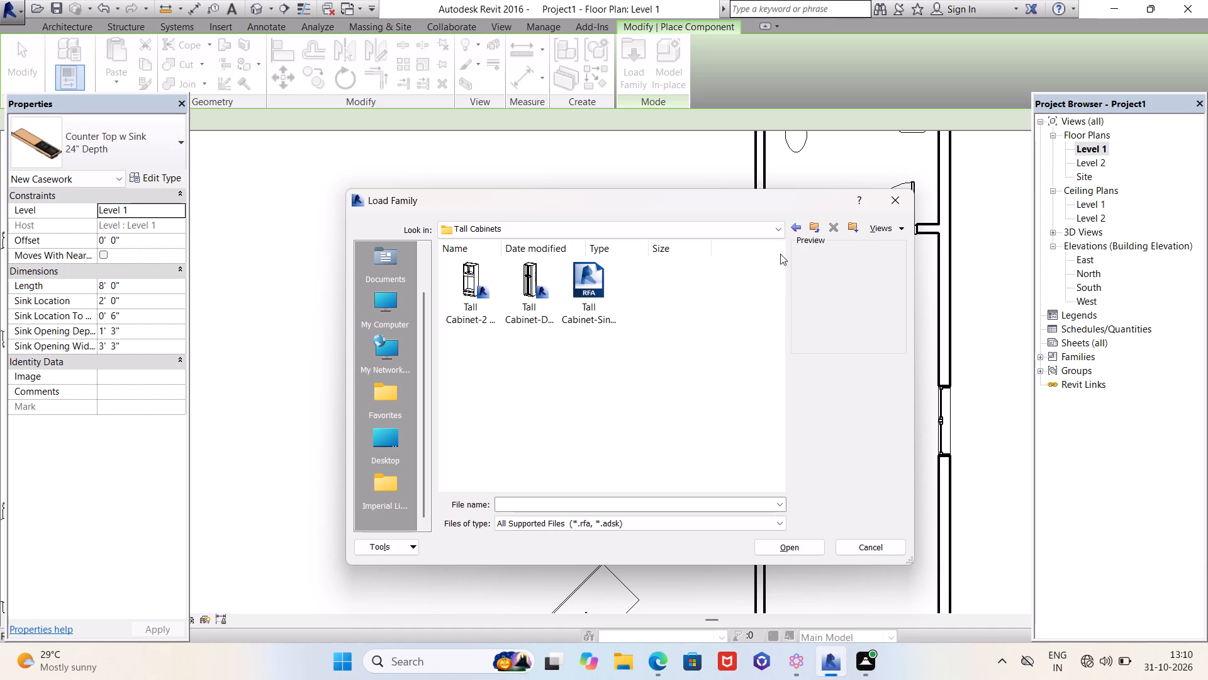
click(797, 227)
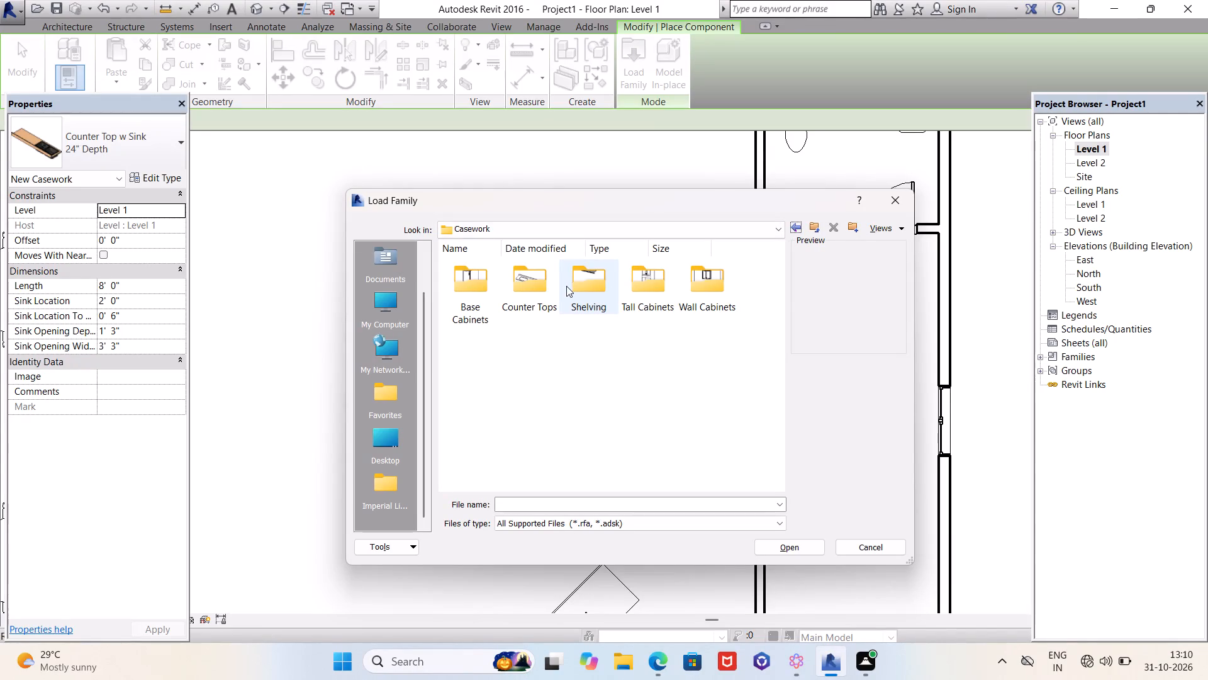
double_click(591, 283)
click(791, 229)
click(793, 230)
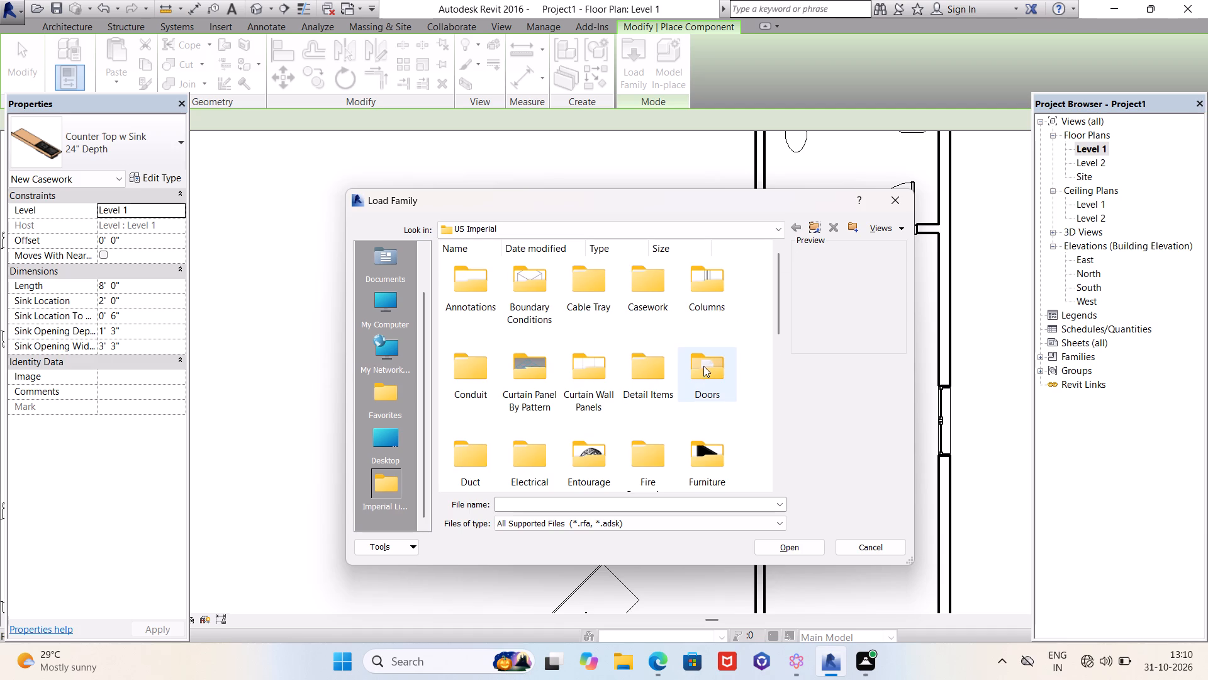
Load the Cook Top-4 Unit family from the library's Specialty Equipment > Domestic folder for component placement.
scroll(705, 369, down, 1)
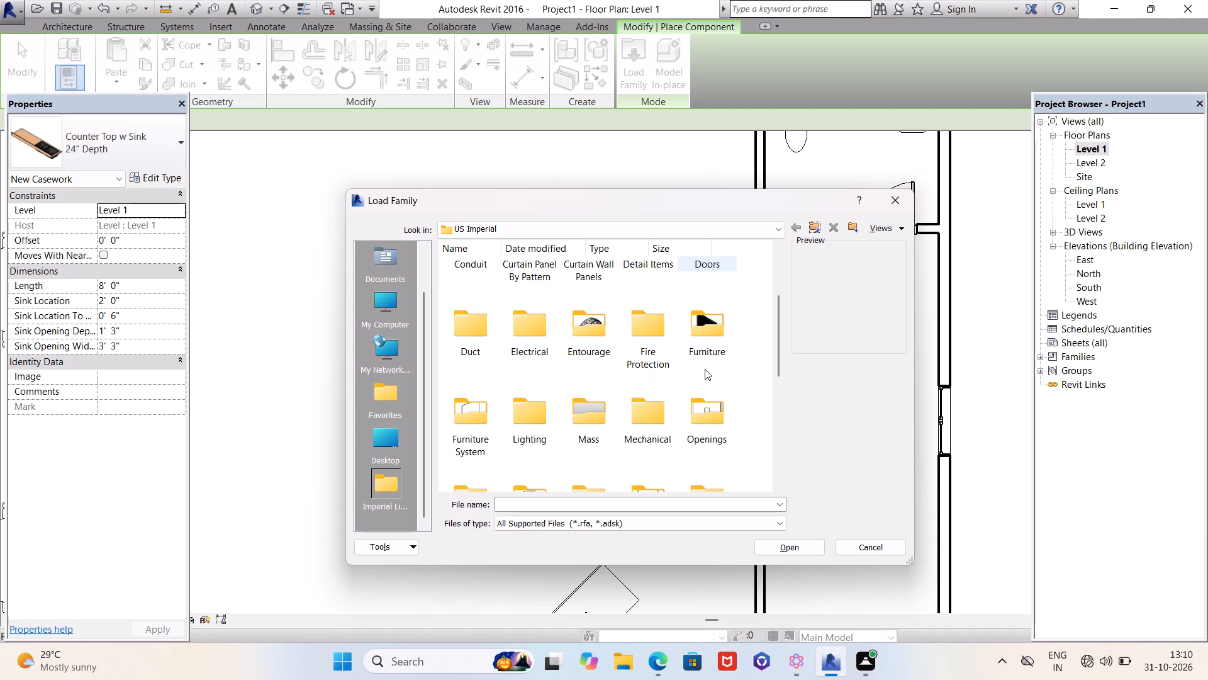
scroll(705, 369, down, 2)
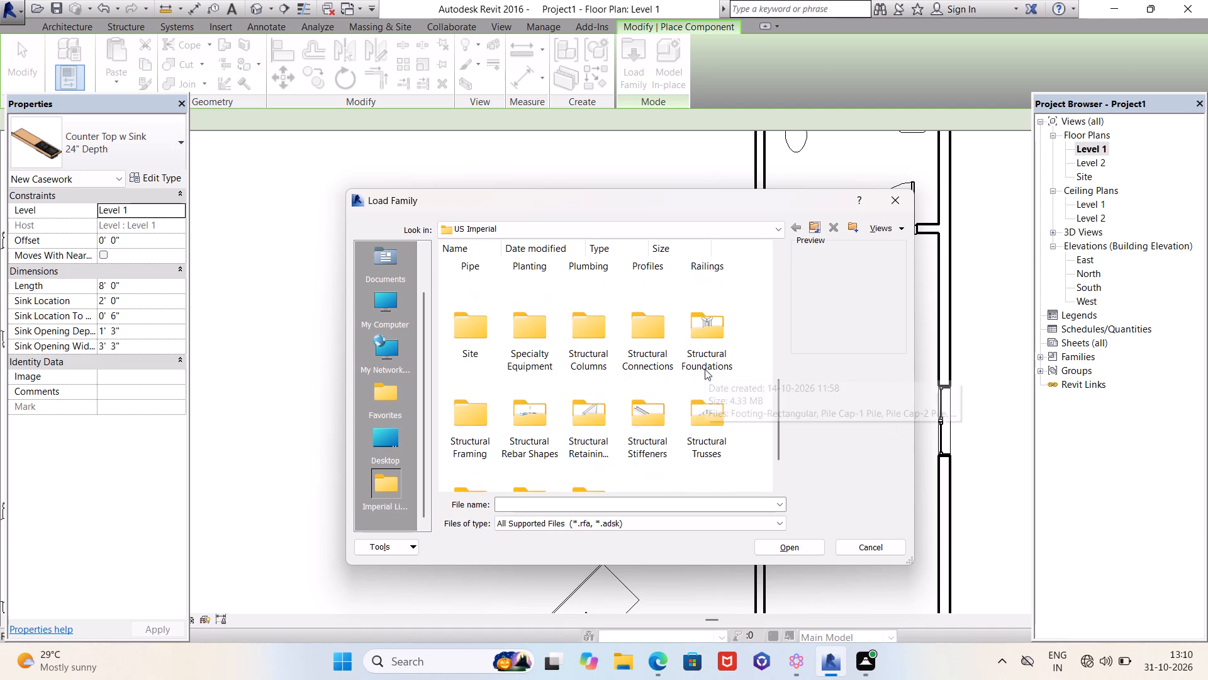
double_click(539, 332)
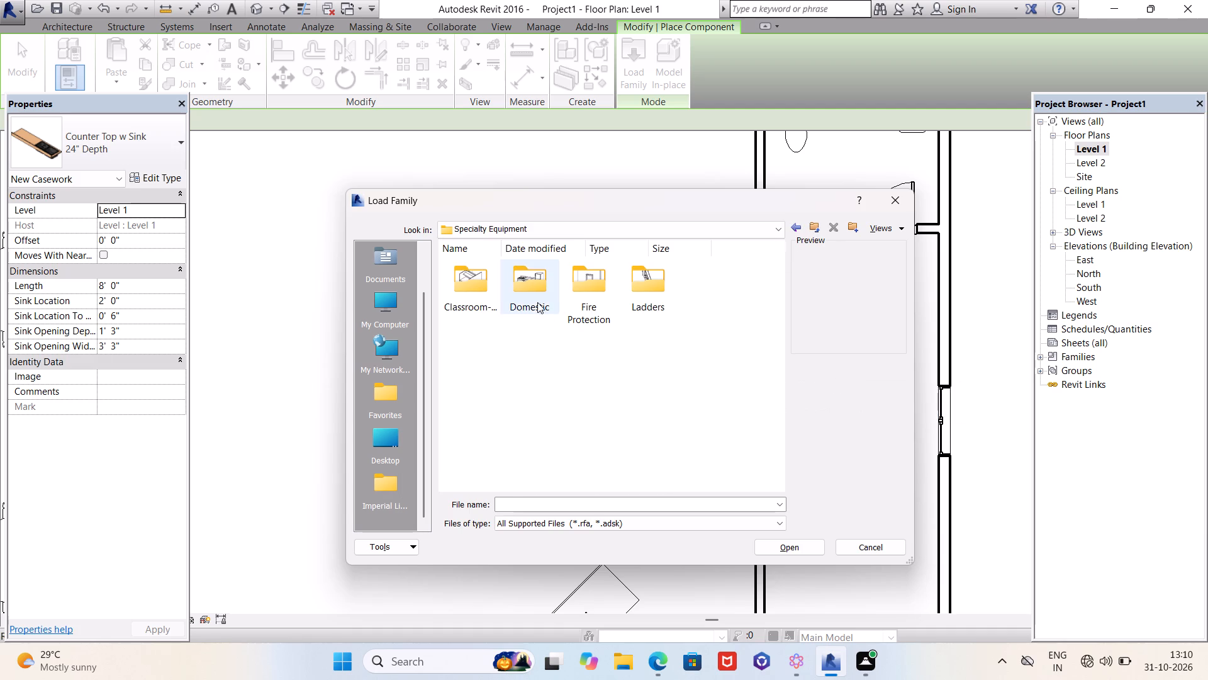
click(534, 288)
click(533, 293)
double_click(533, 289)
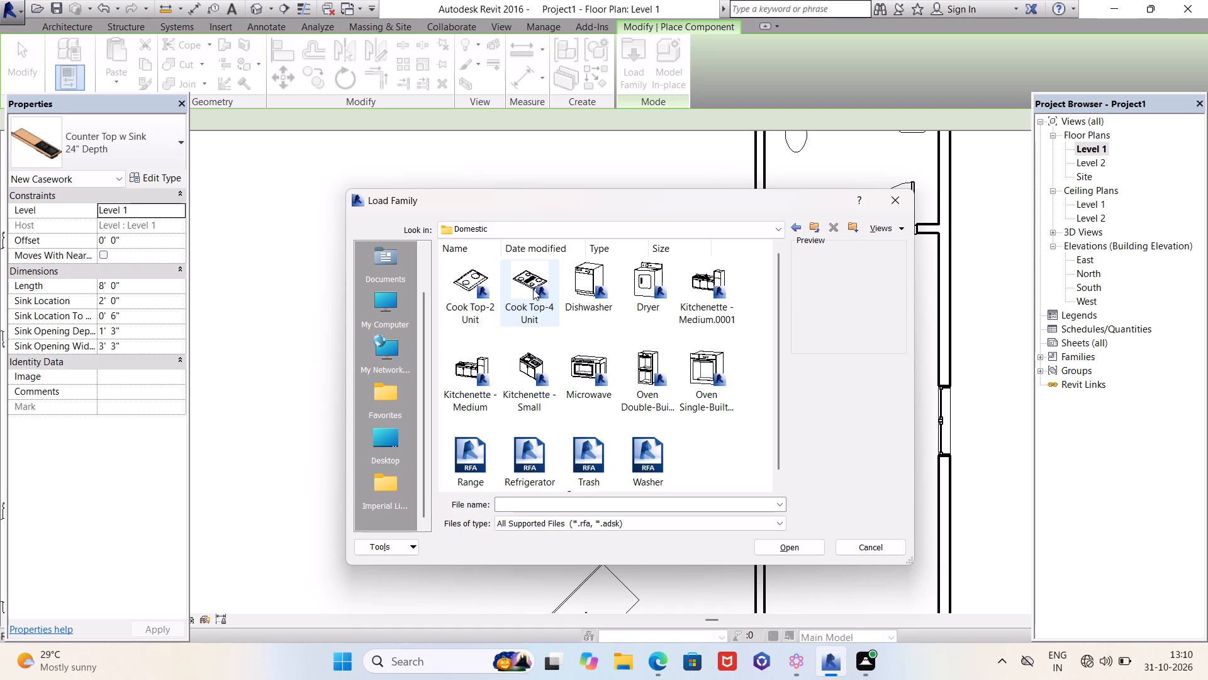
click(532, 298)
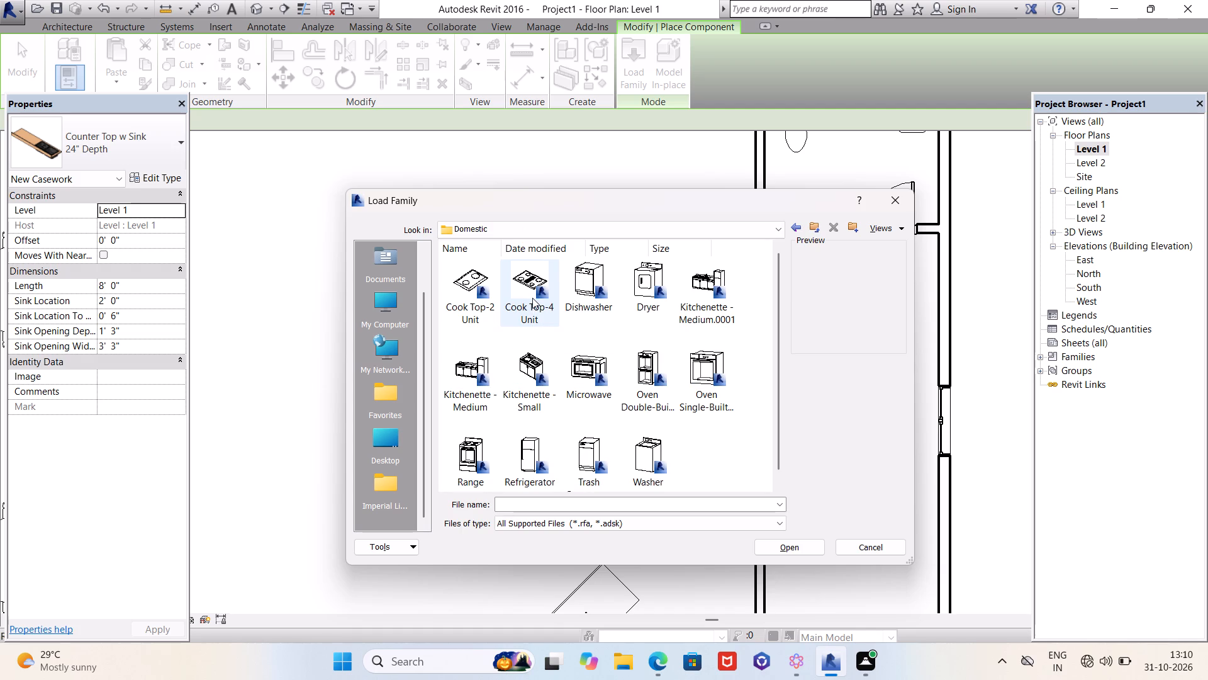
click(821, 548)
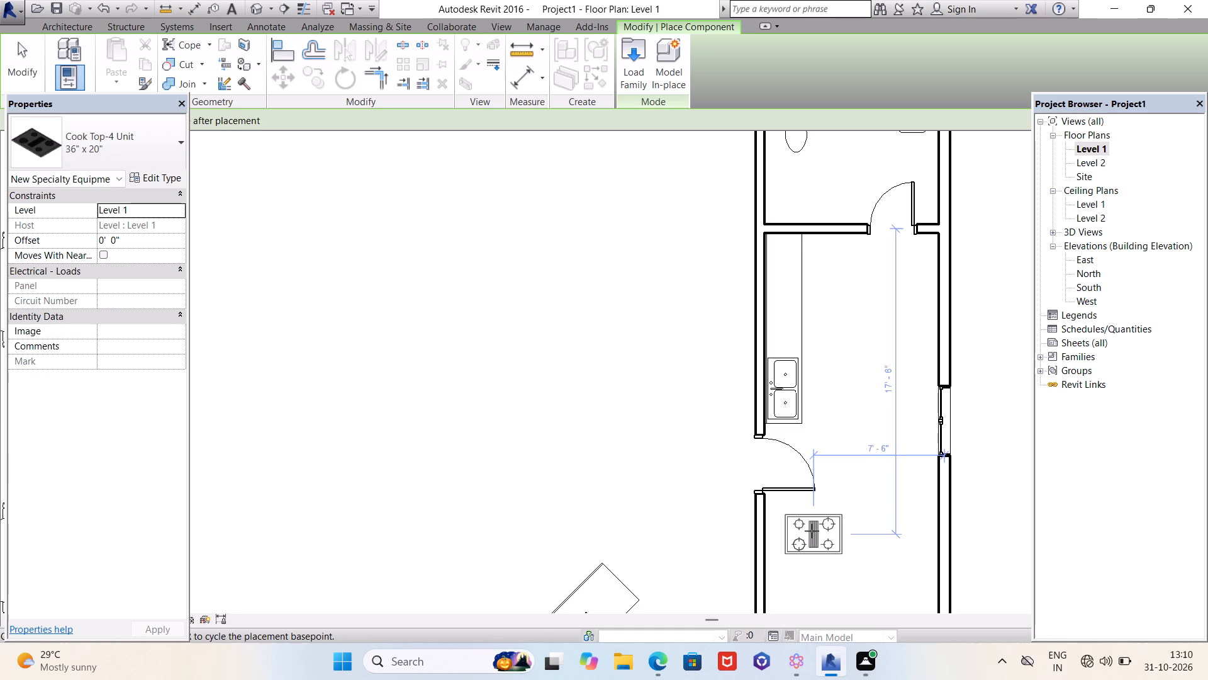
Place a 36" x 20" Cook Top-4 Unit, rotated 90°, on the counter, about 4'-0" from the north partition and 1'-6" from the west one.
key(space)
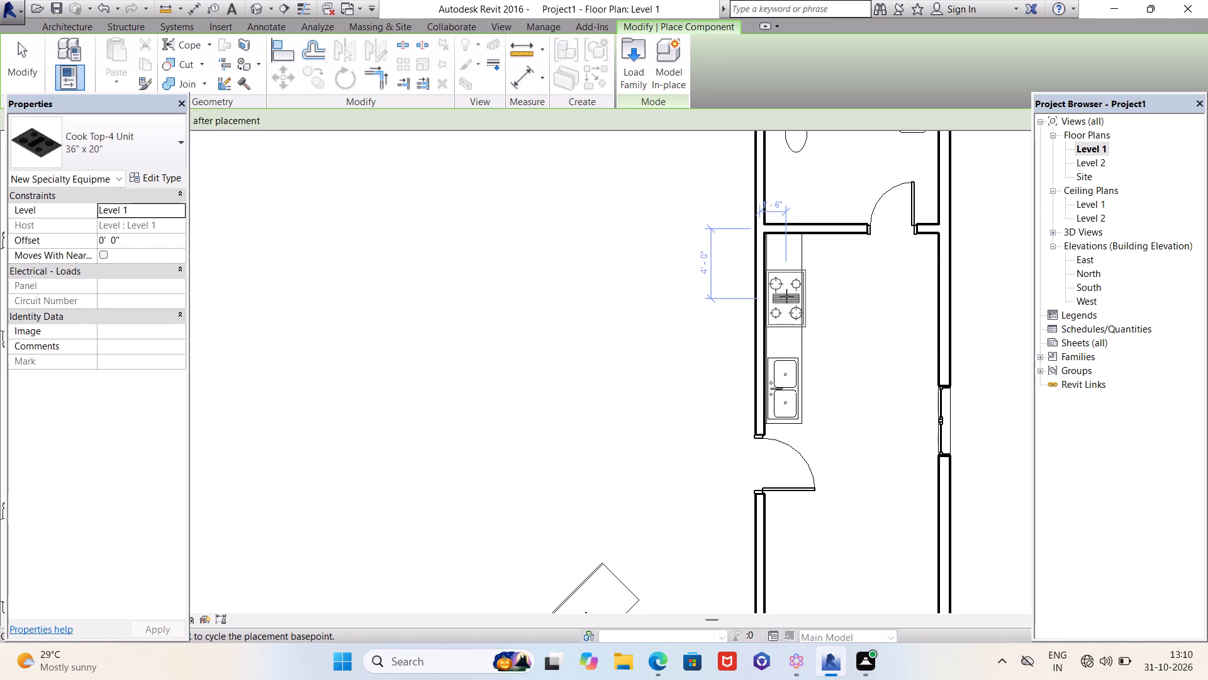
click(786, 296)
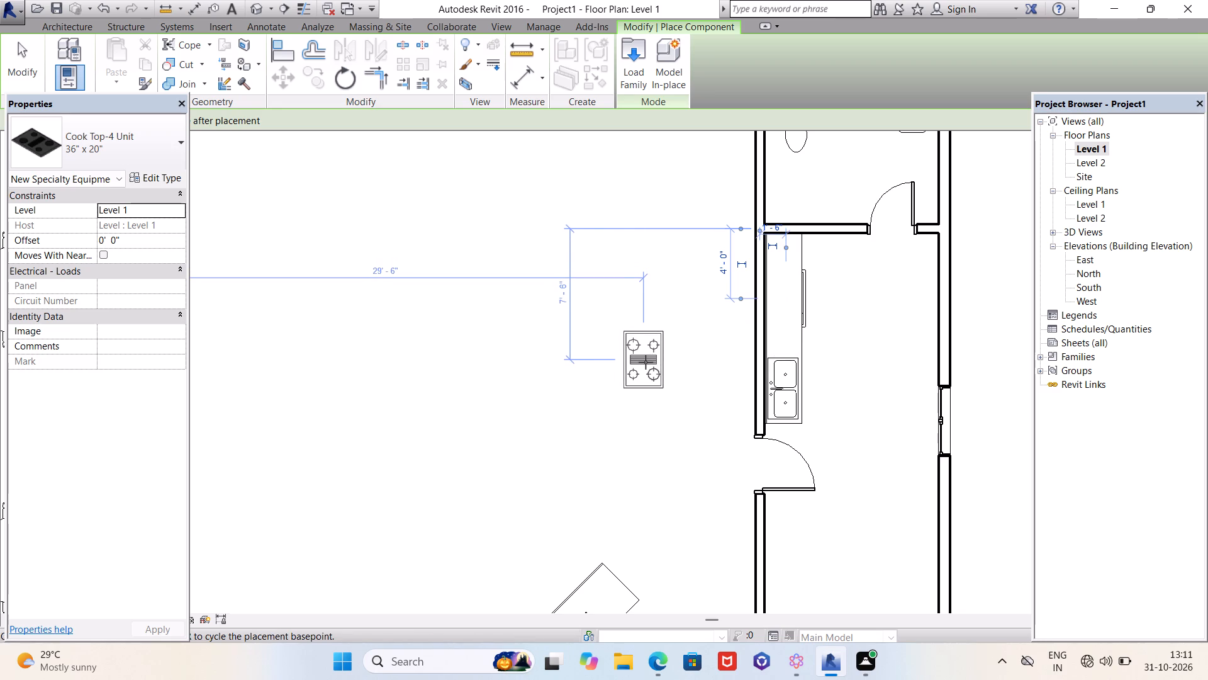
key(Escape)
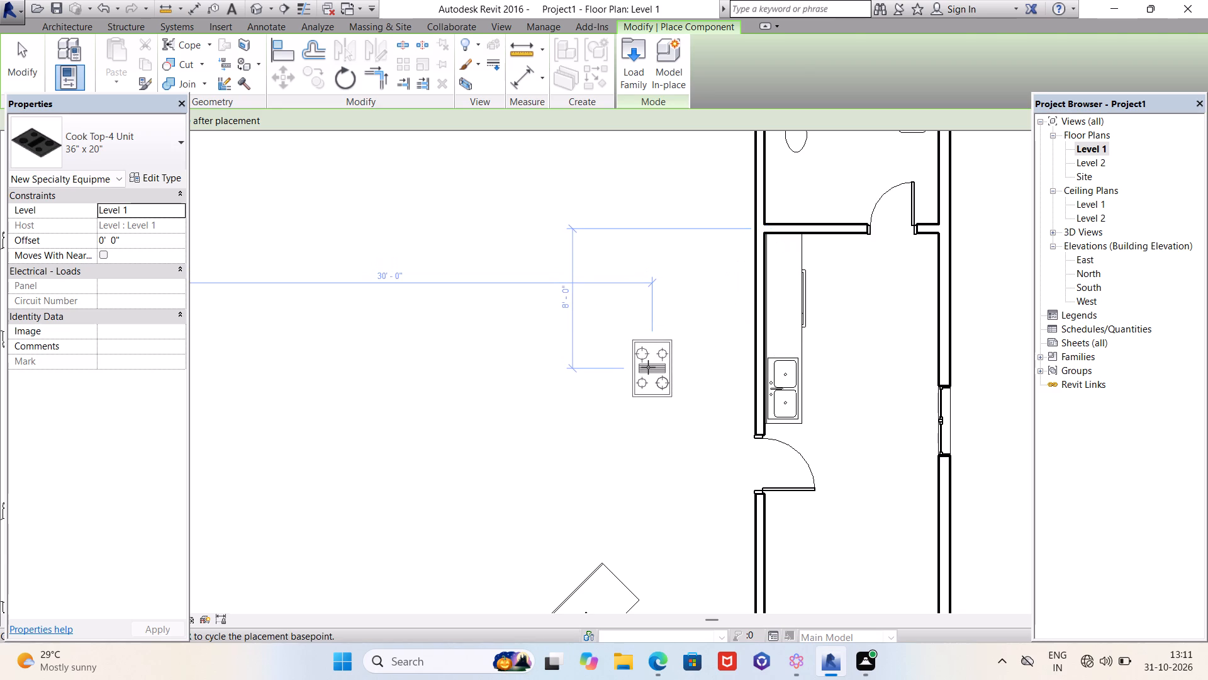
key(Escape)
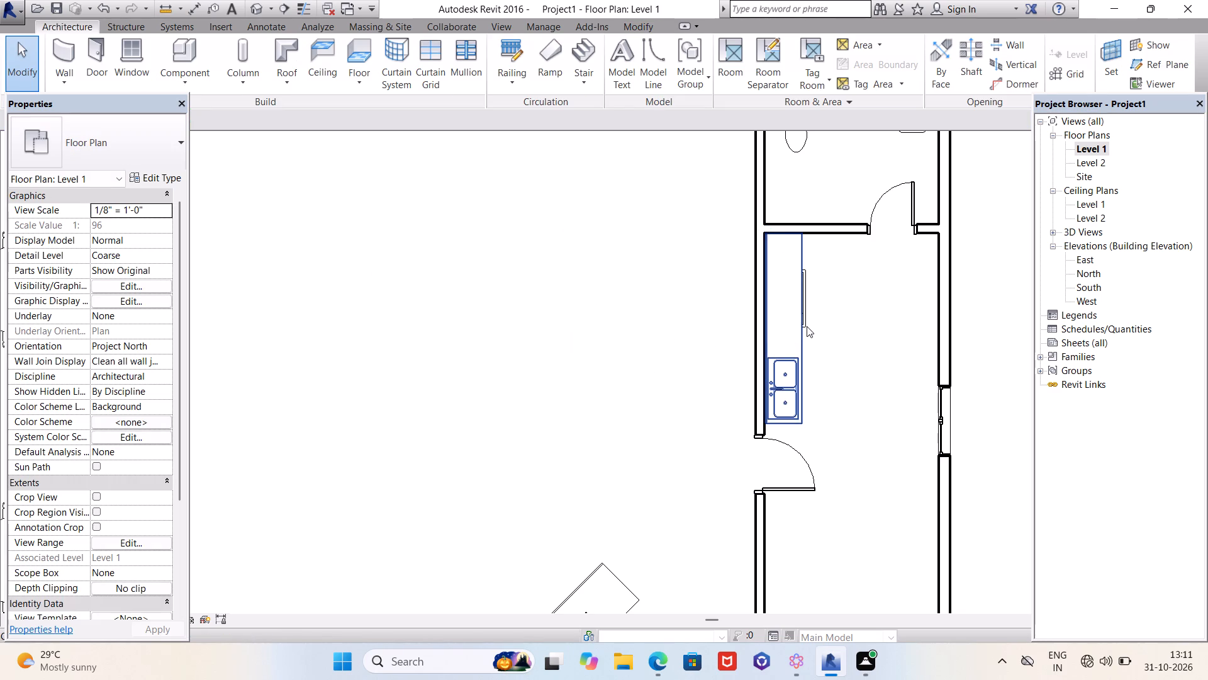
Set the cook top's offset from Level 1 to 3' 0".
scroll(807, 327, up, 7)
click(807, 327)
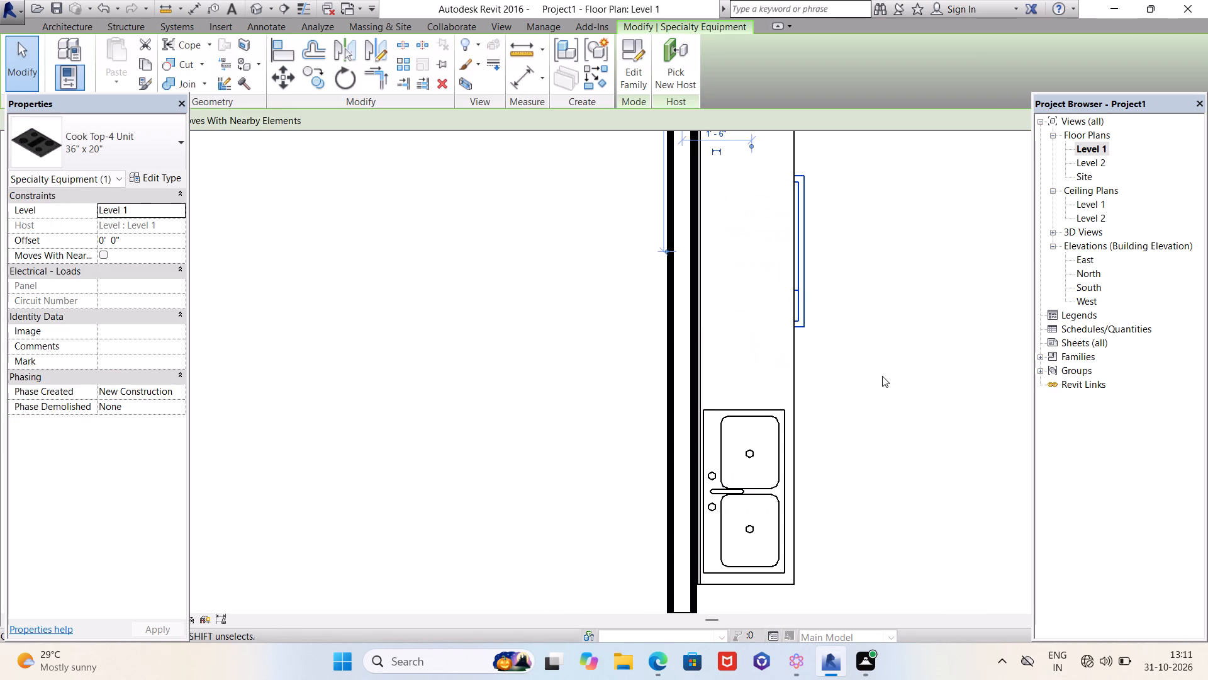
click(159, 242)
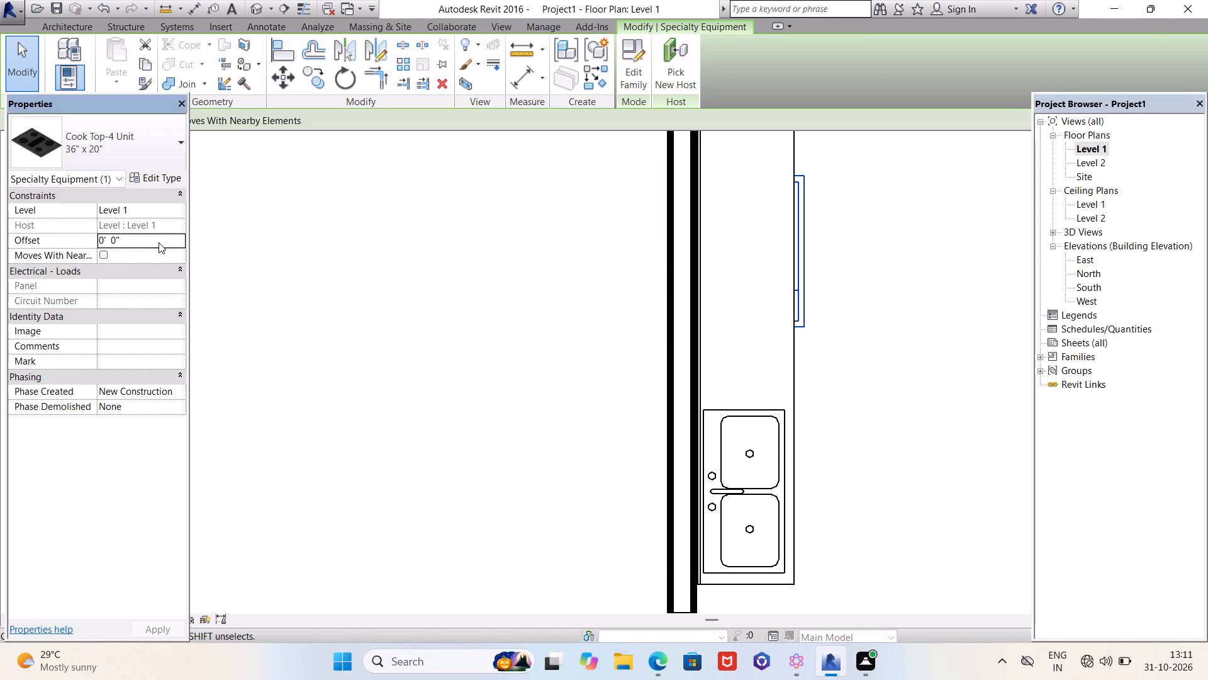
text(3')
key(Return)
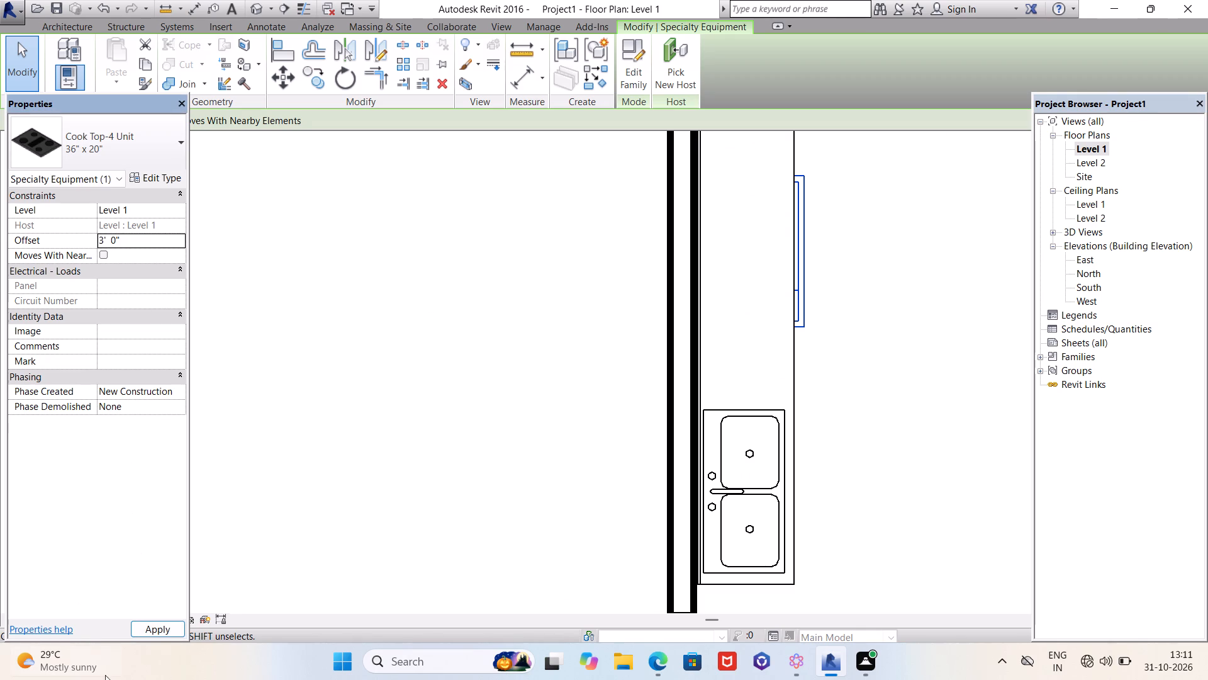
click(180, 626)
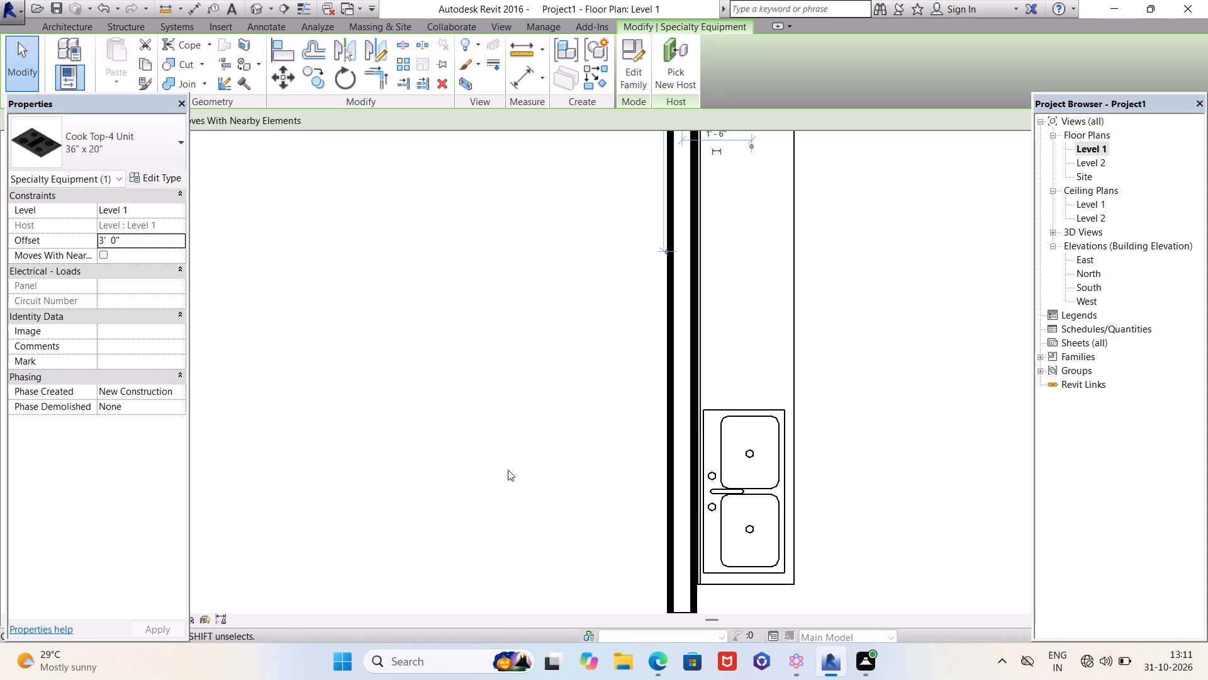
Inspect the cook top and sink counter in the east room in the default 3D view.
scroll(510, 468, down, 5)
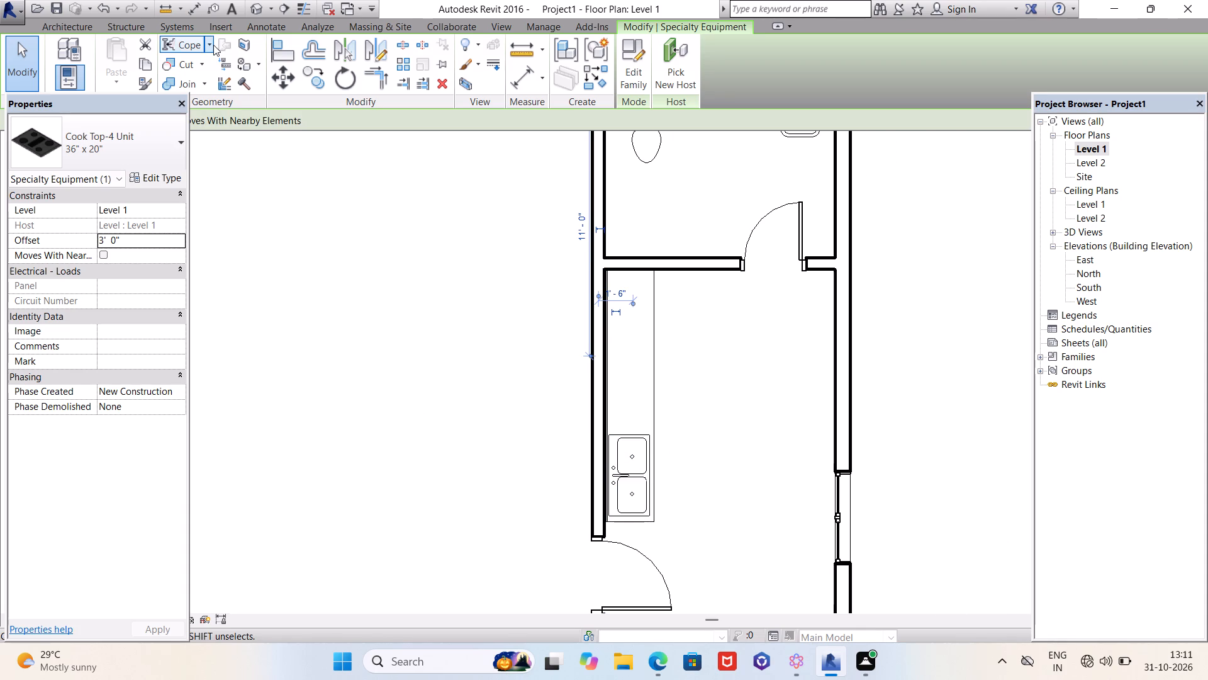
scroll(634, 408, up, 4)
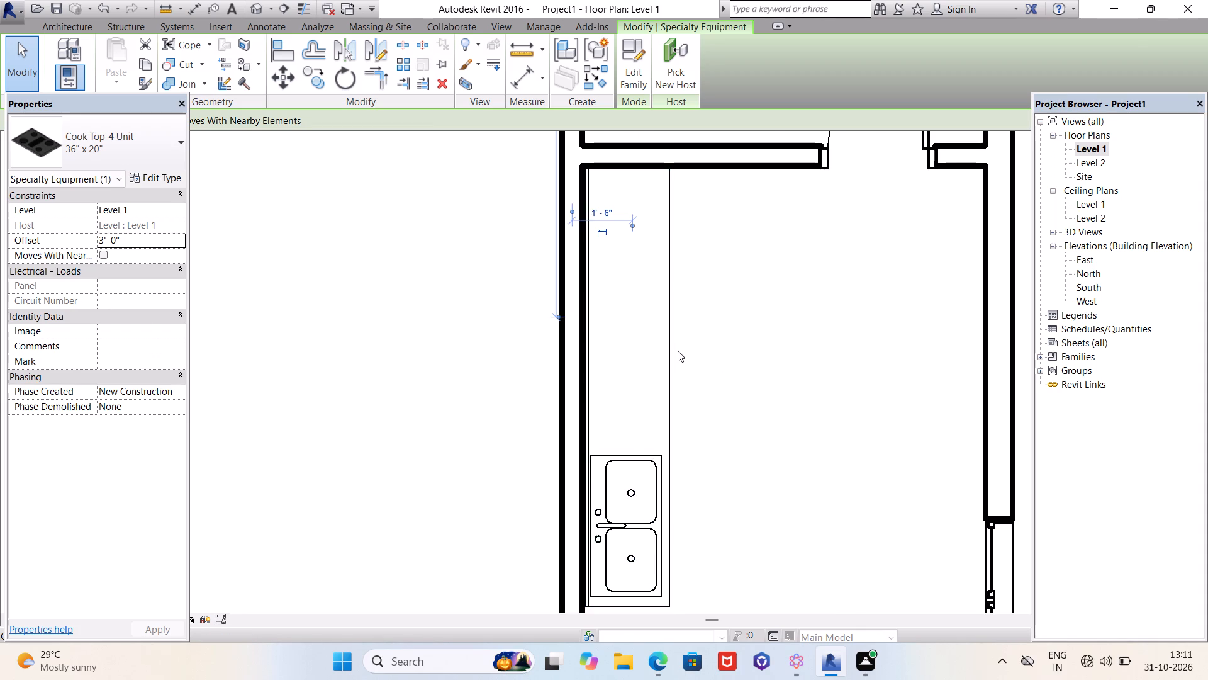
click(261, 6)
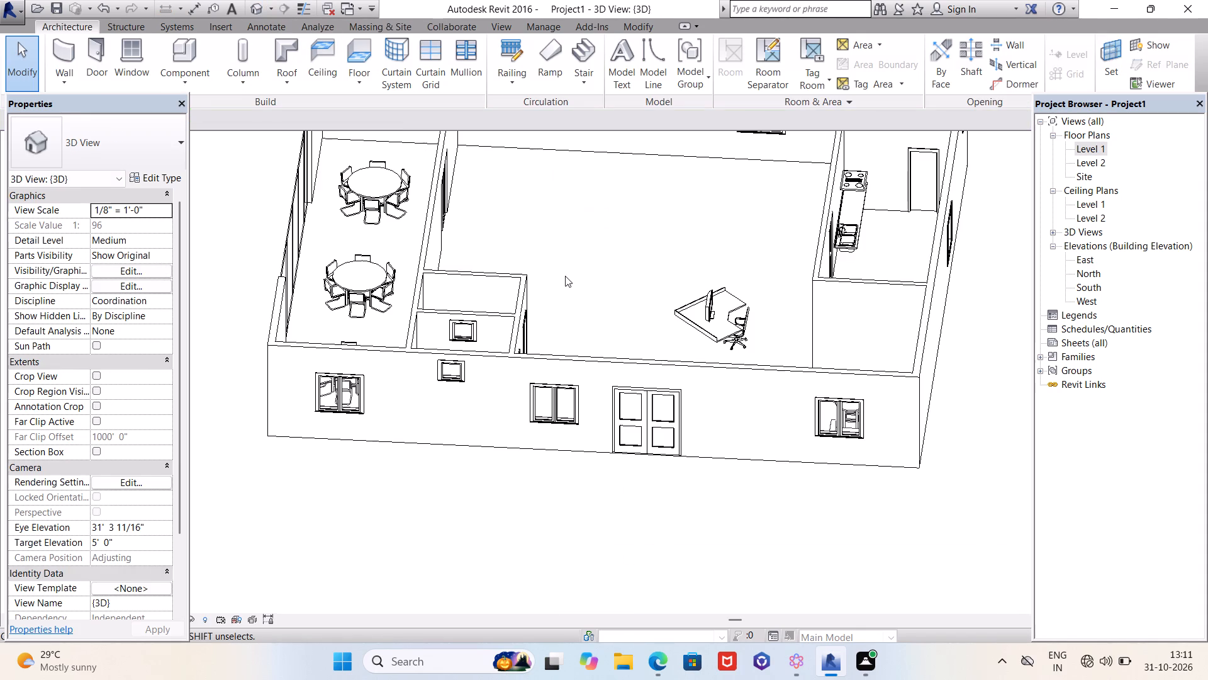
scroll(642, 408, down, 4)
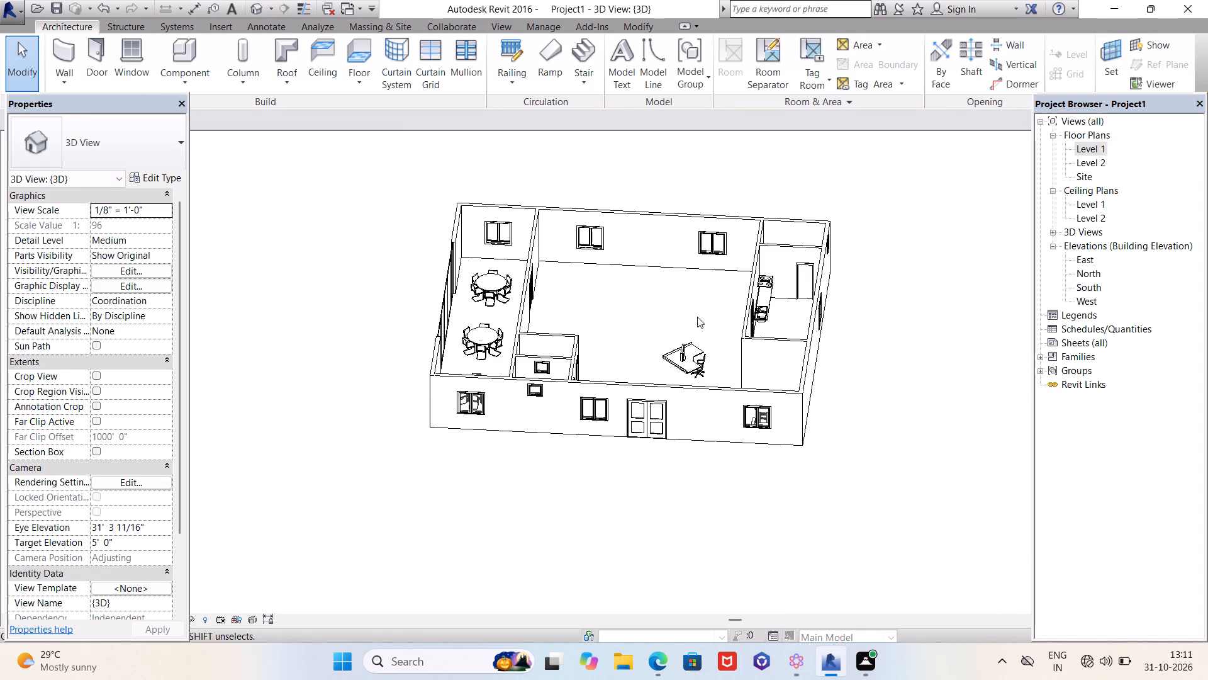
scroll(762, 304, up, 14)
scroll(789, 360, down, 4)
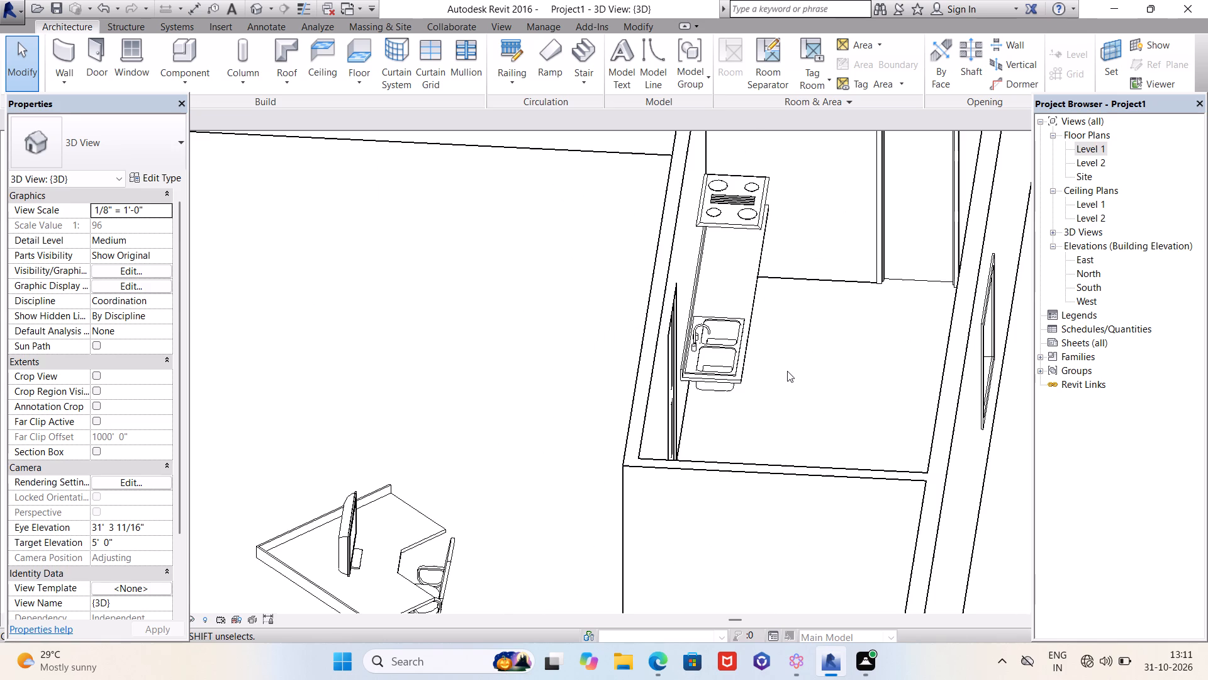
Examine the sink counter beneath the cook top in 3D and check the counter's type dimensions.
scroll(787, 369, down, 2)
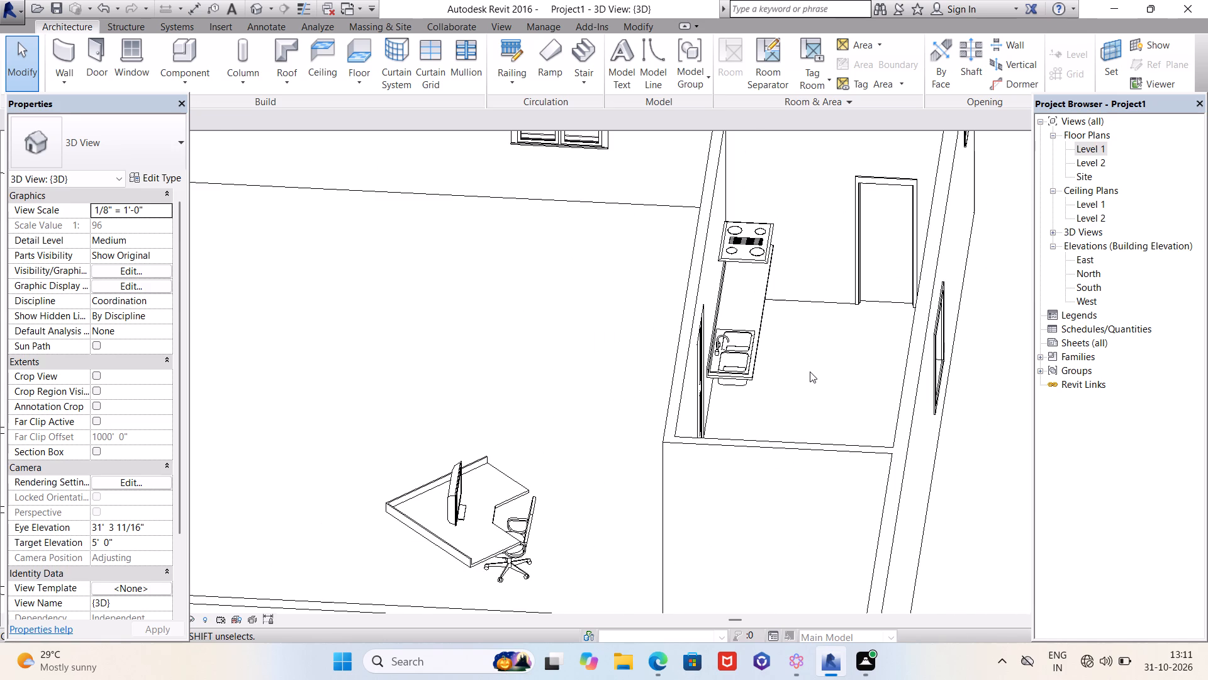
shift+middle_drag(810, 371, 761, 315)
scroll(790, 360, up, 4)
scroll(805, 434, up, 3)
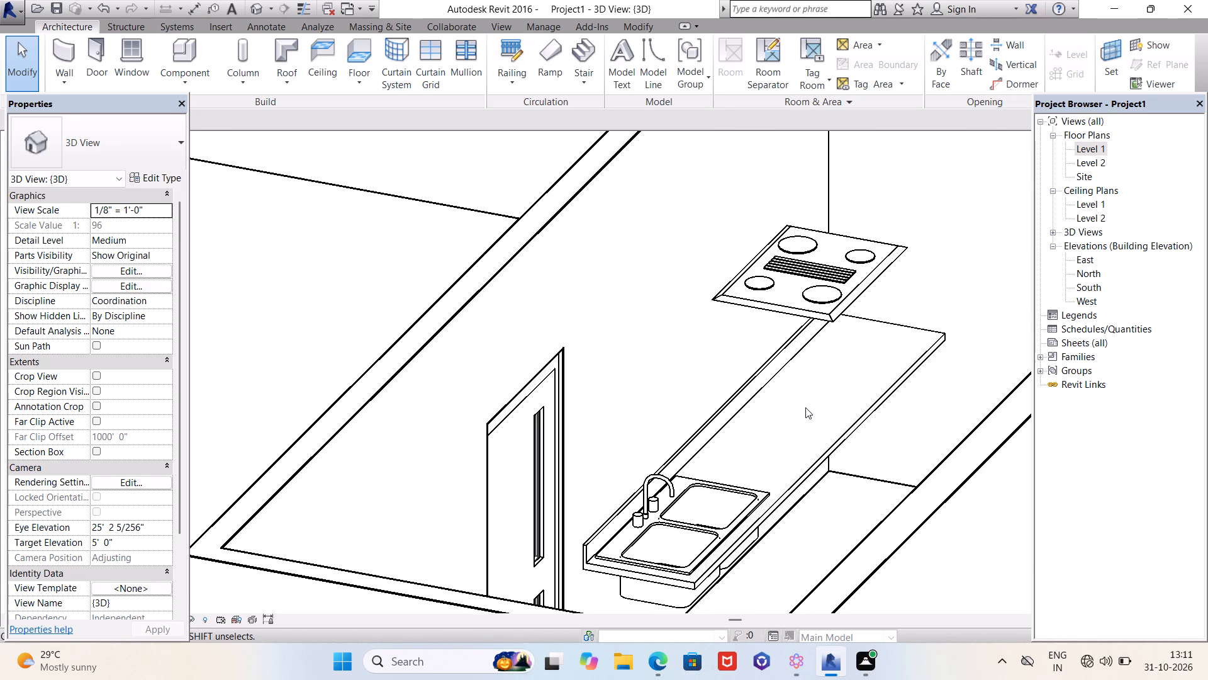
scroll(805, 407, down, 4)
scroll(714, 332, down, 4)
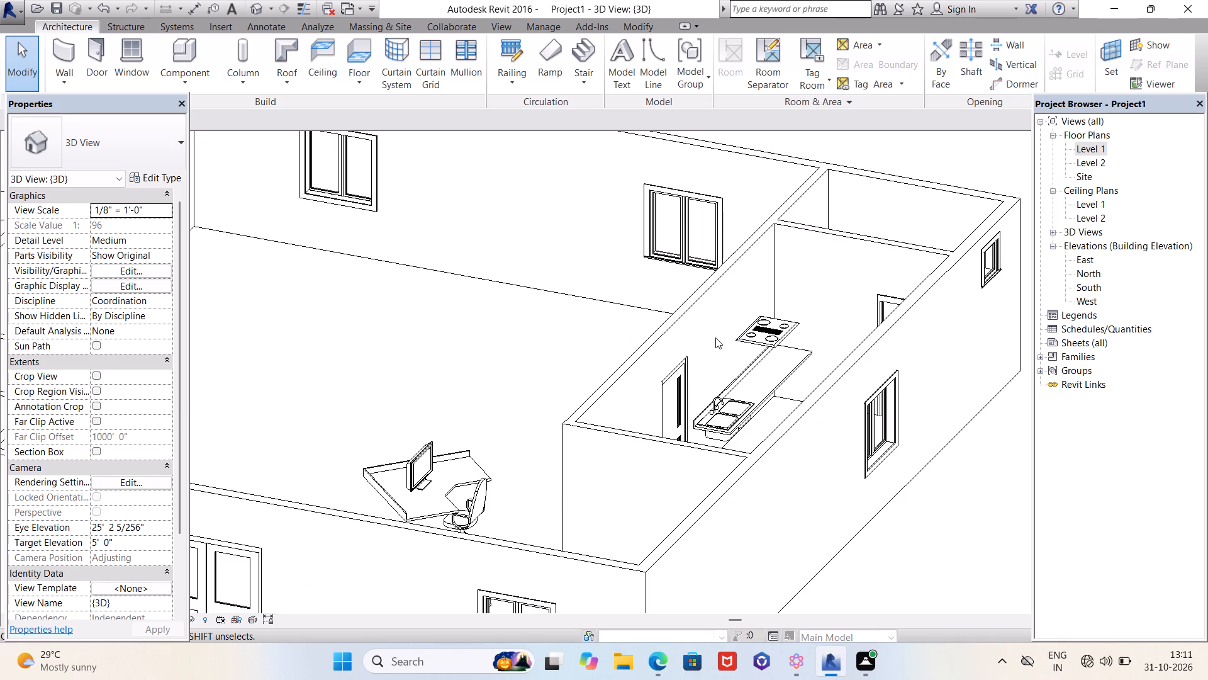
scroll(715, 337, down, 2)
click(748, 383)
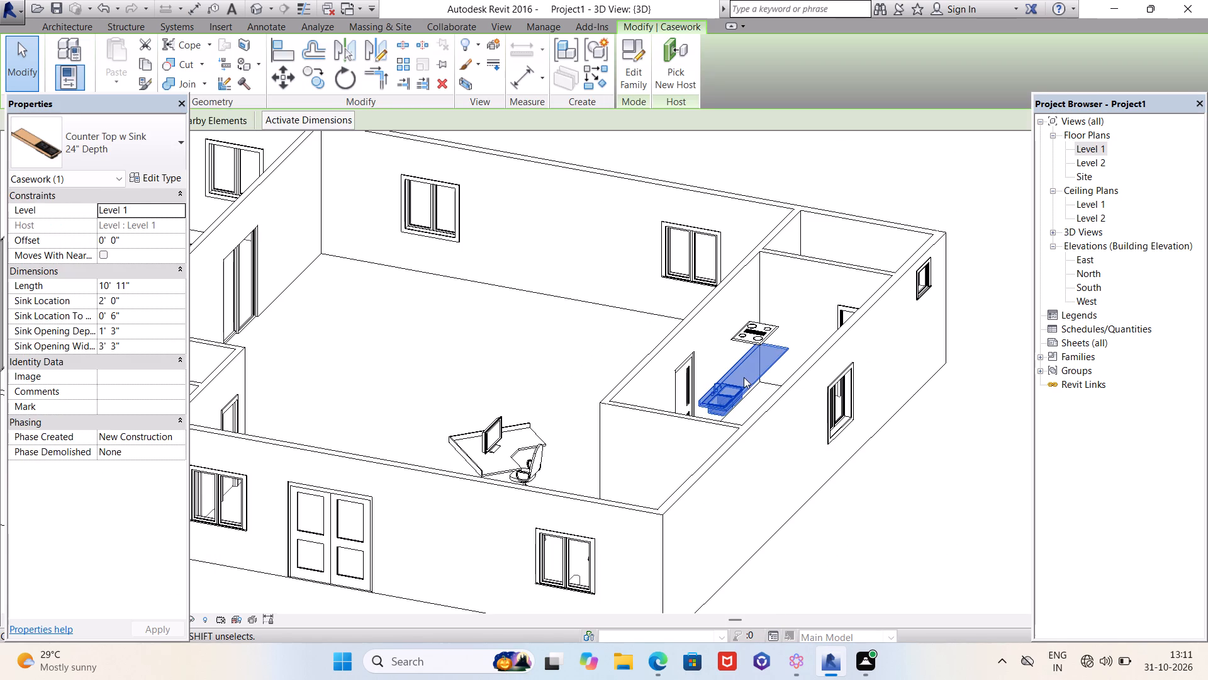
click(160, 180)
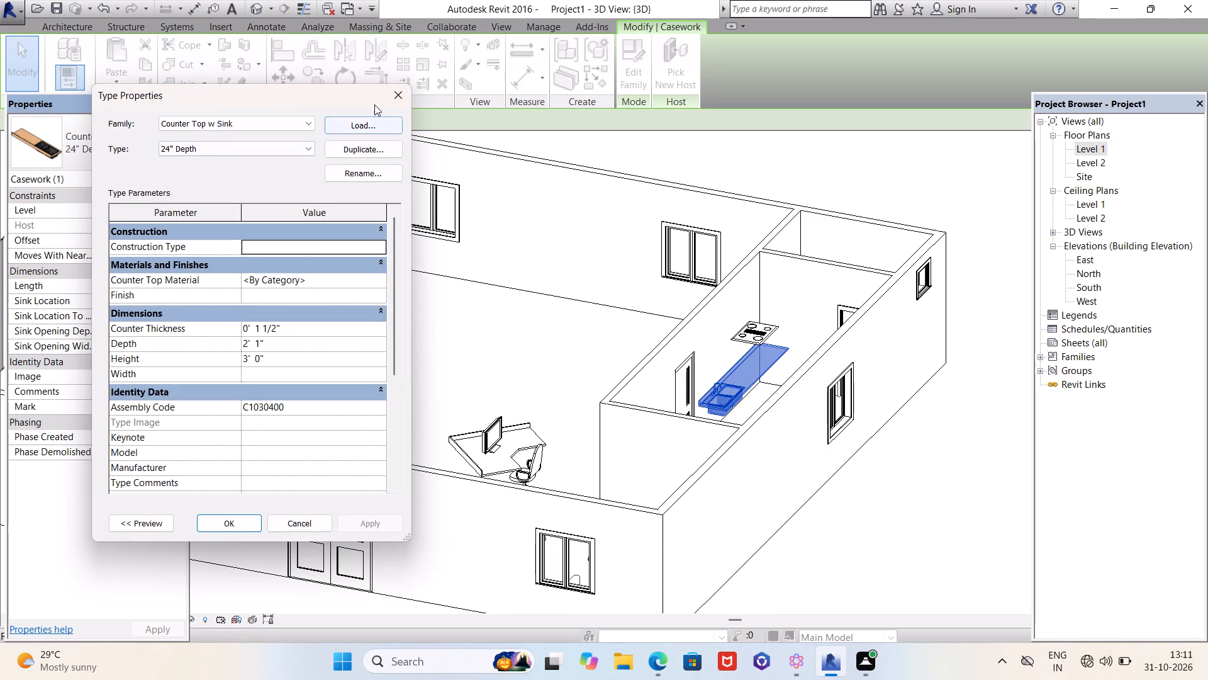
click(398, 100)
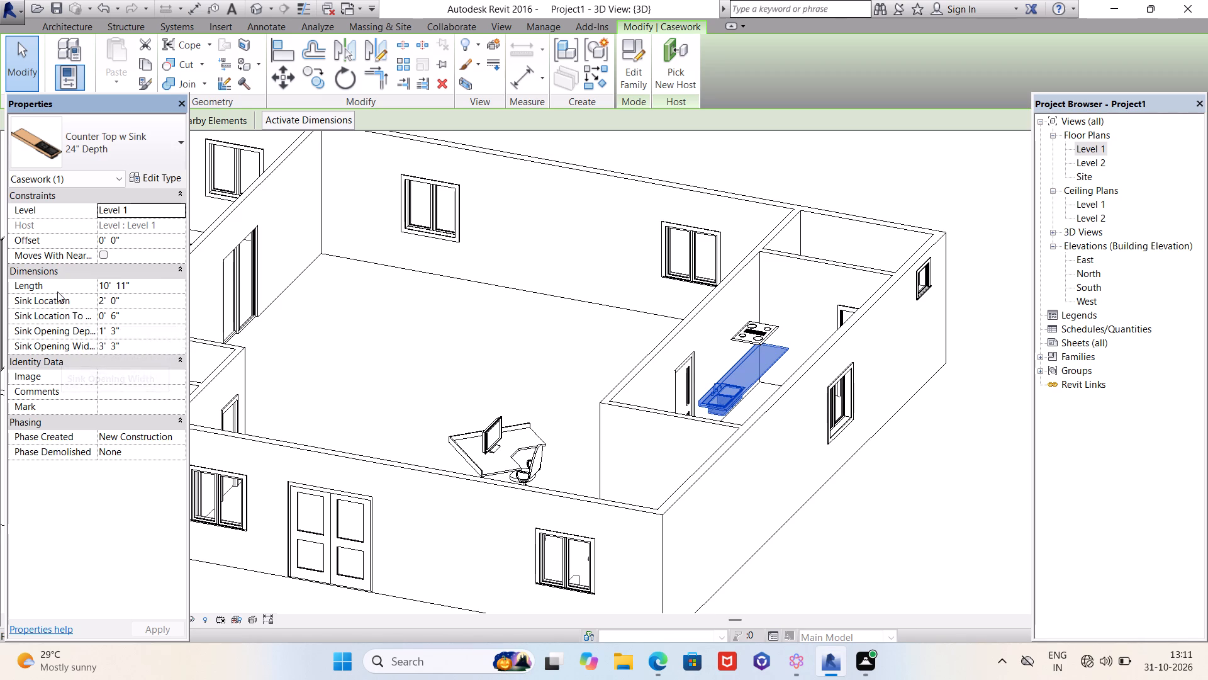
click(160, 172)
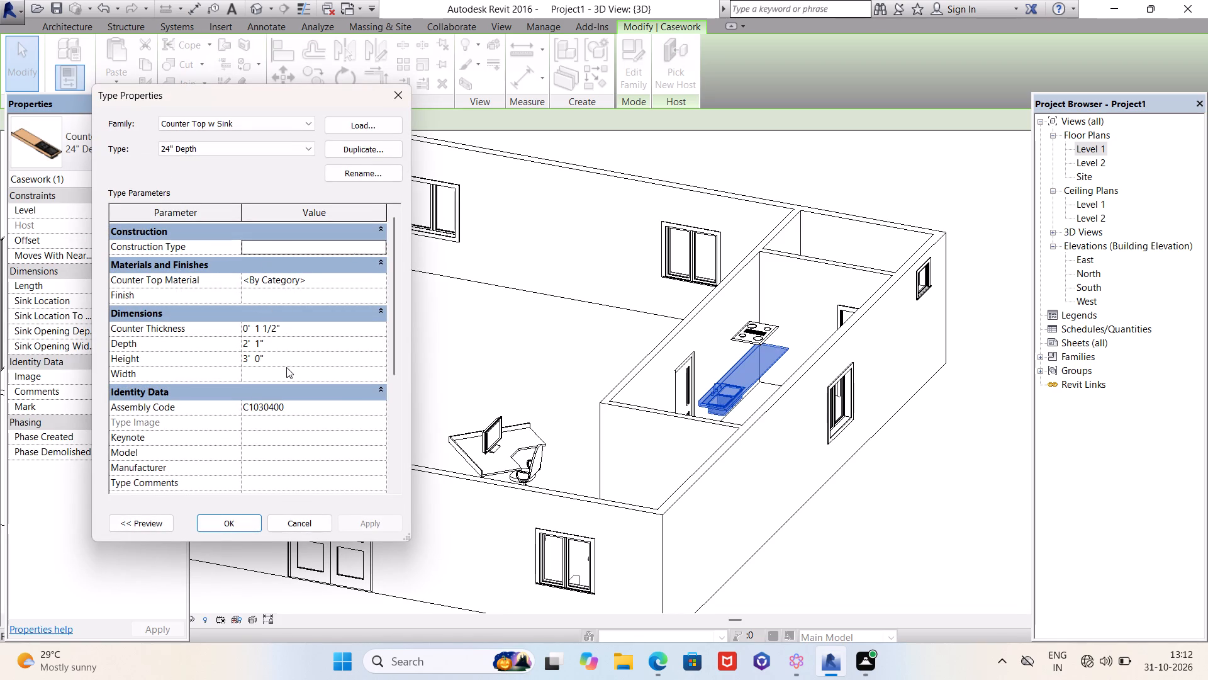
click(397, 99)
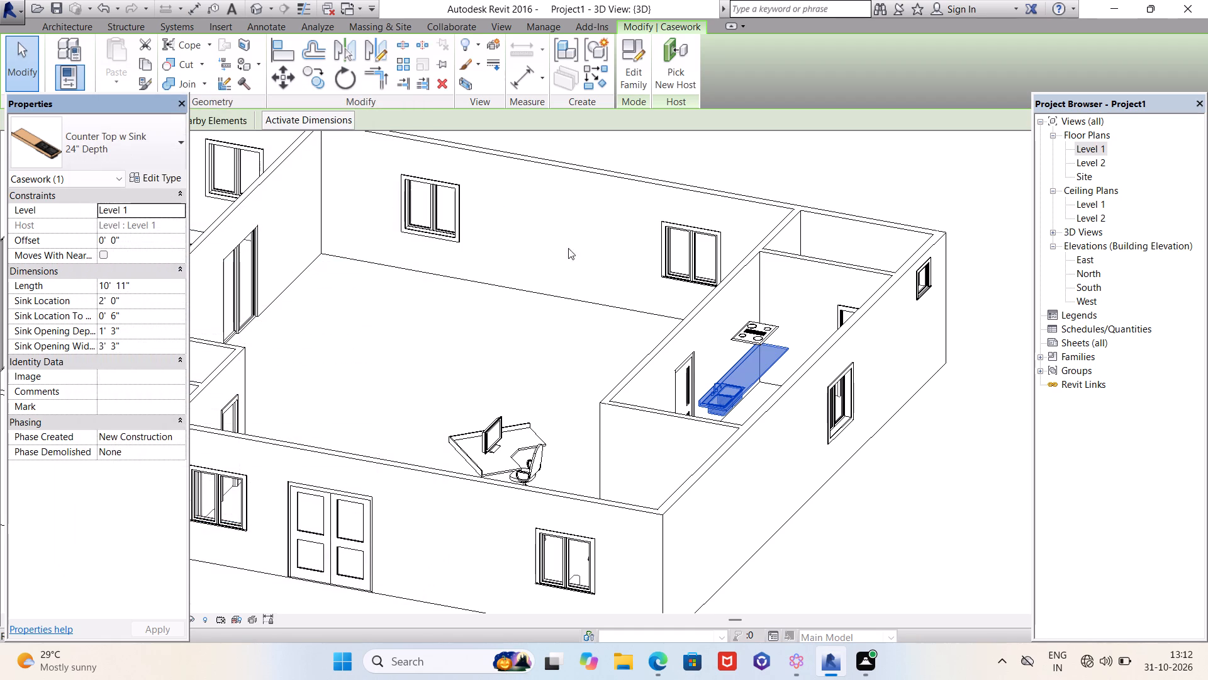
Nudge the cook top along the counter to about 4'-3" from the north partition, keeping it 1'-6" from the west one.
click(741, 341)
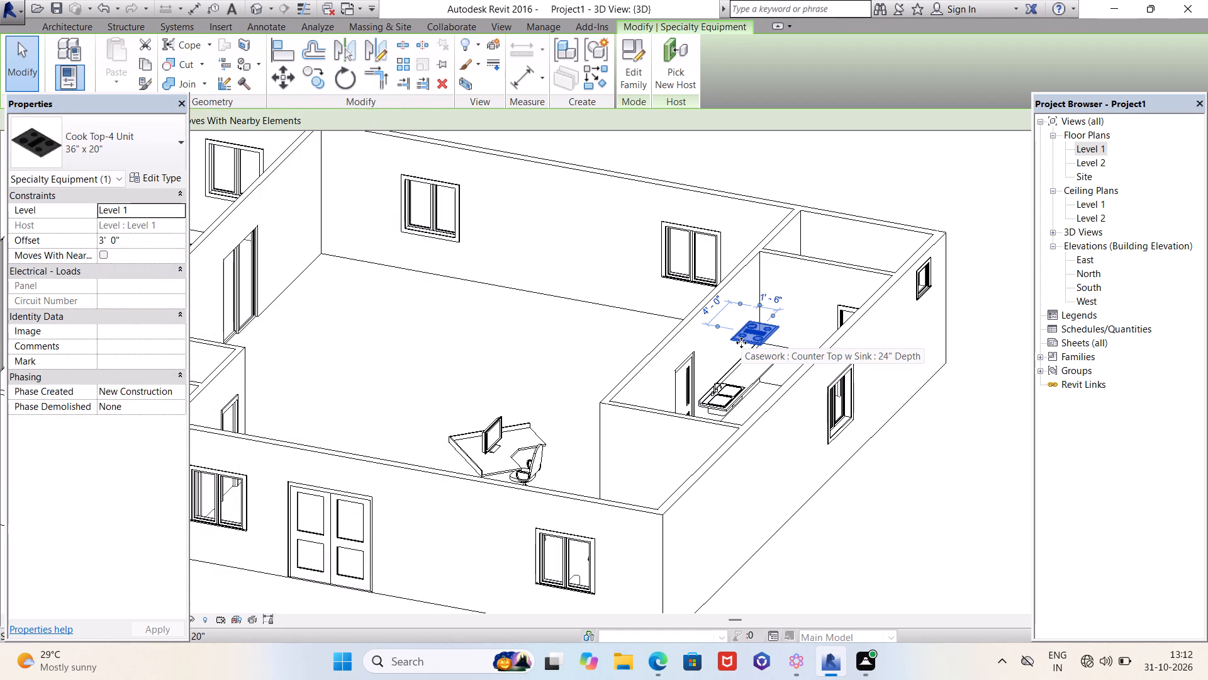
key(Down)
key(Down)
key(Up)
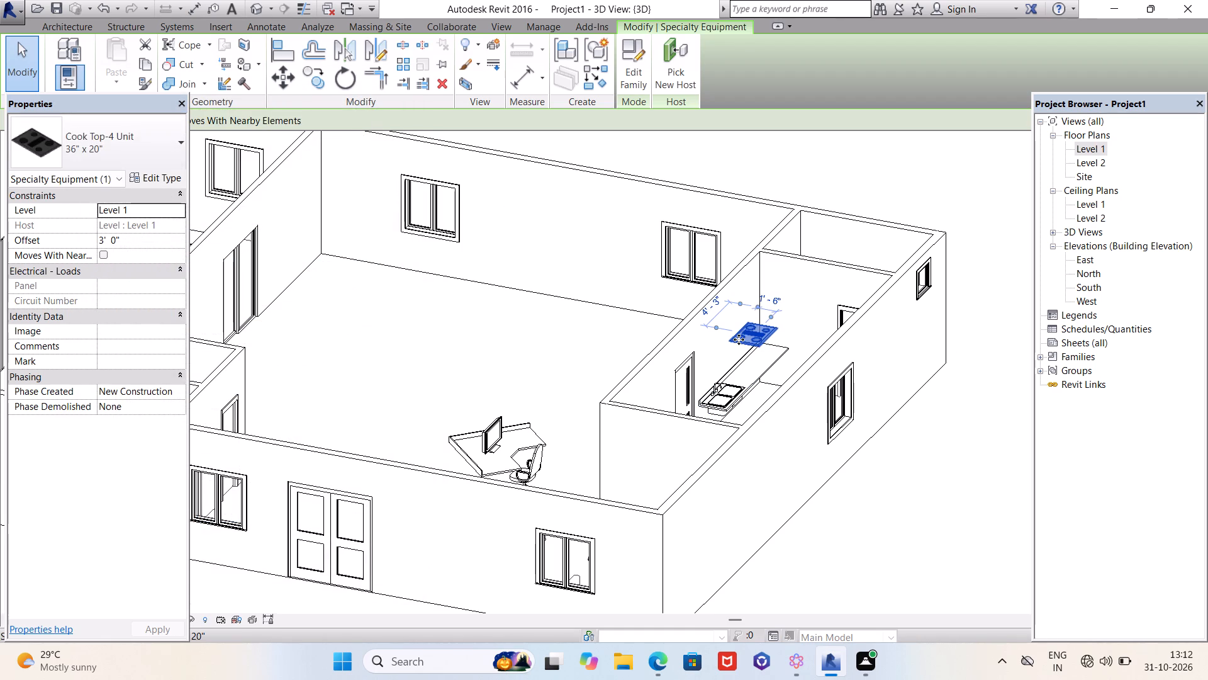
key(Left)
key(Right)
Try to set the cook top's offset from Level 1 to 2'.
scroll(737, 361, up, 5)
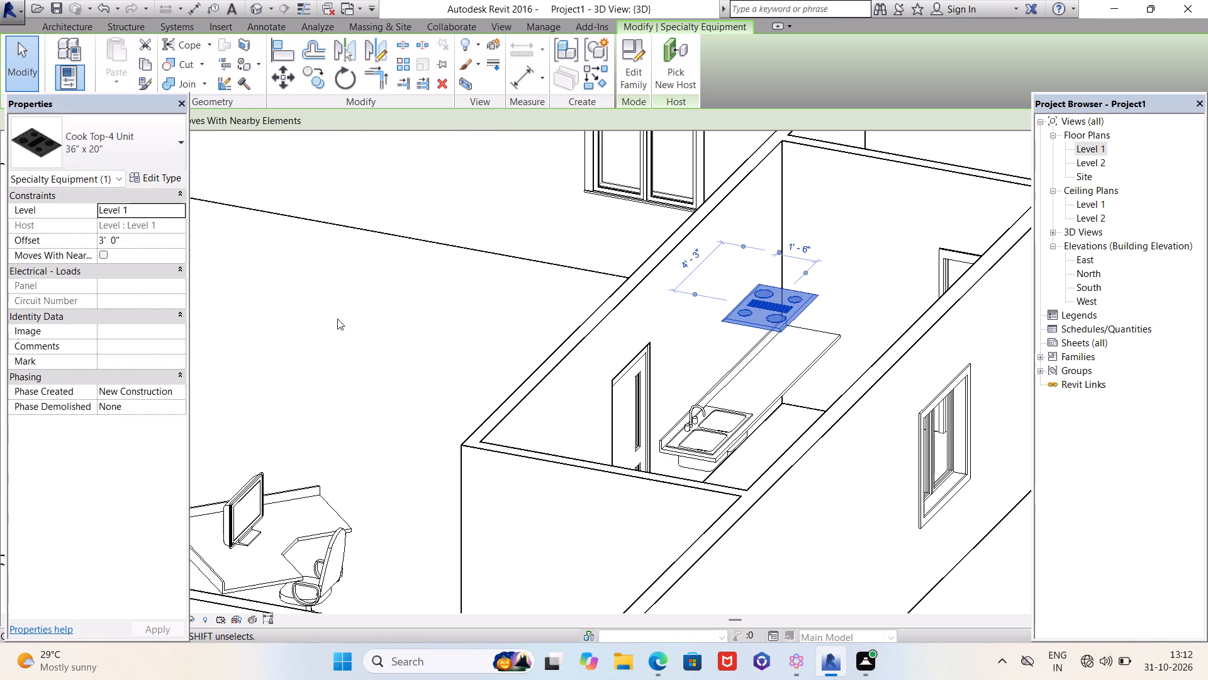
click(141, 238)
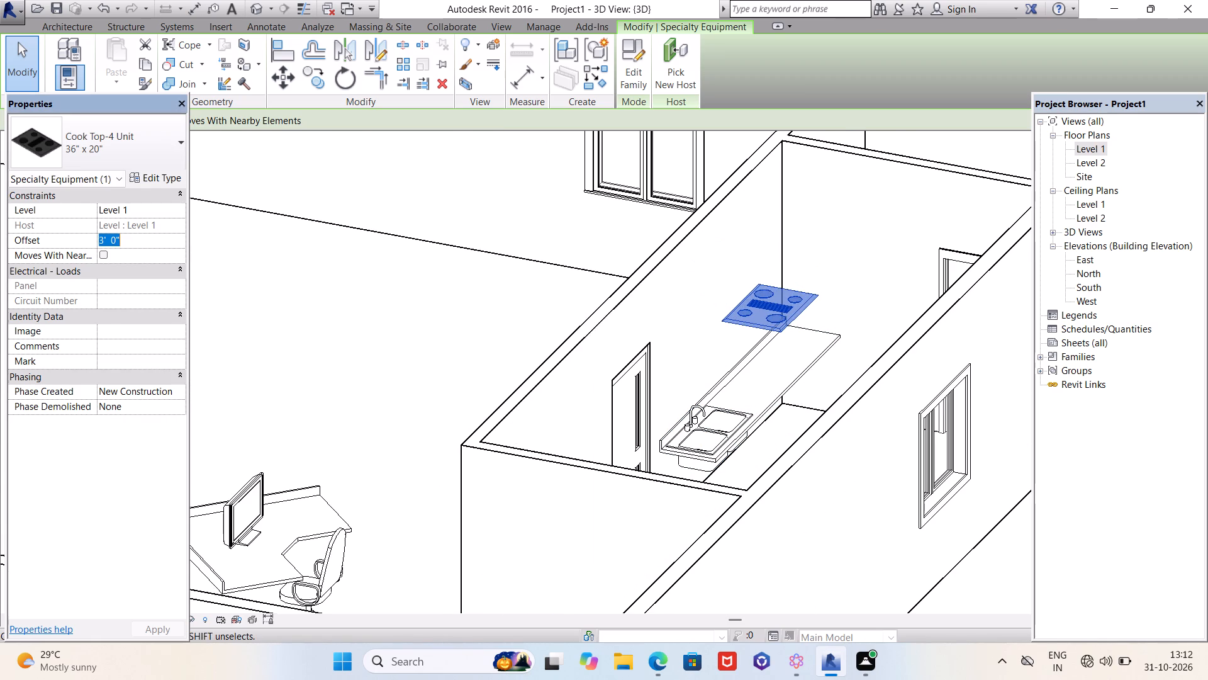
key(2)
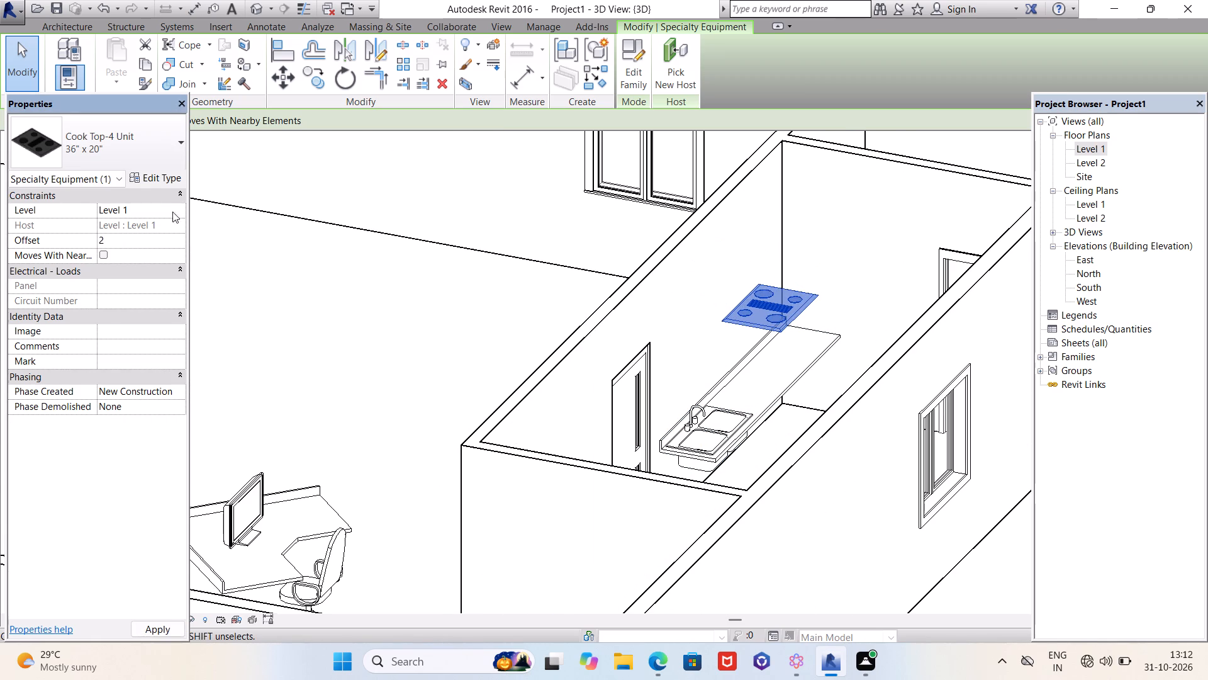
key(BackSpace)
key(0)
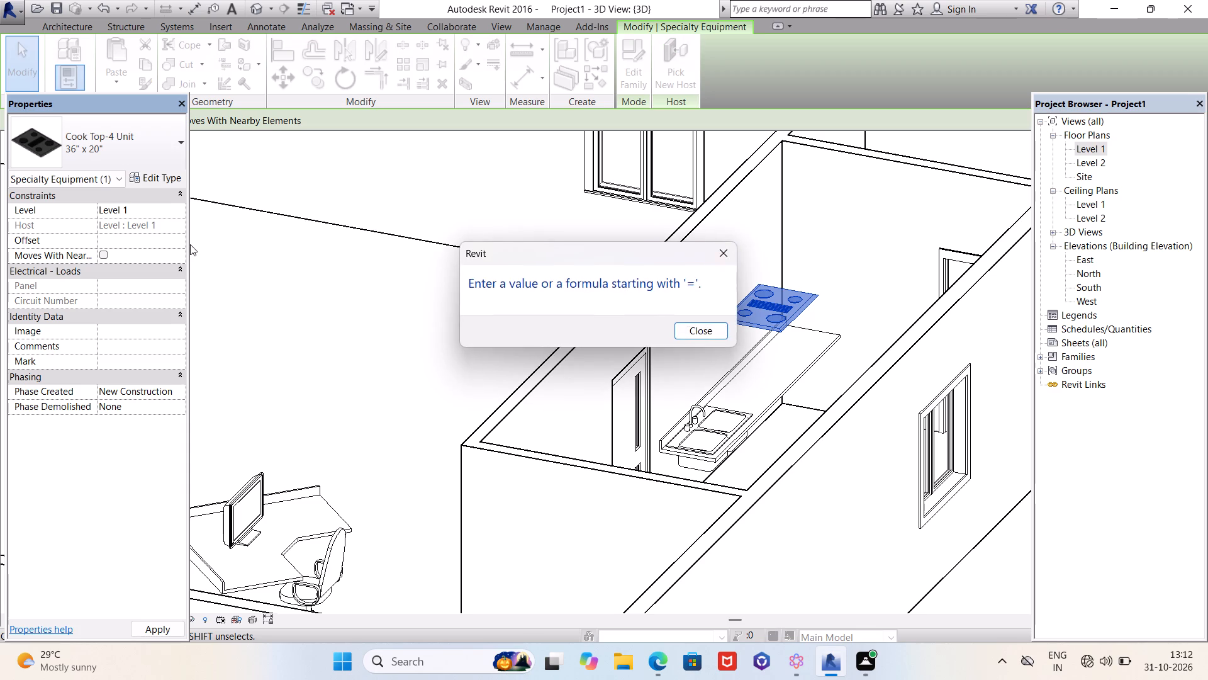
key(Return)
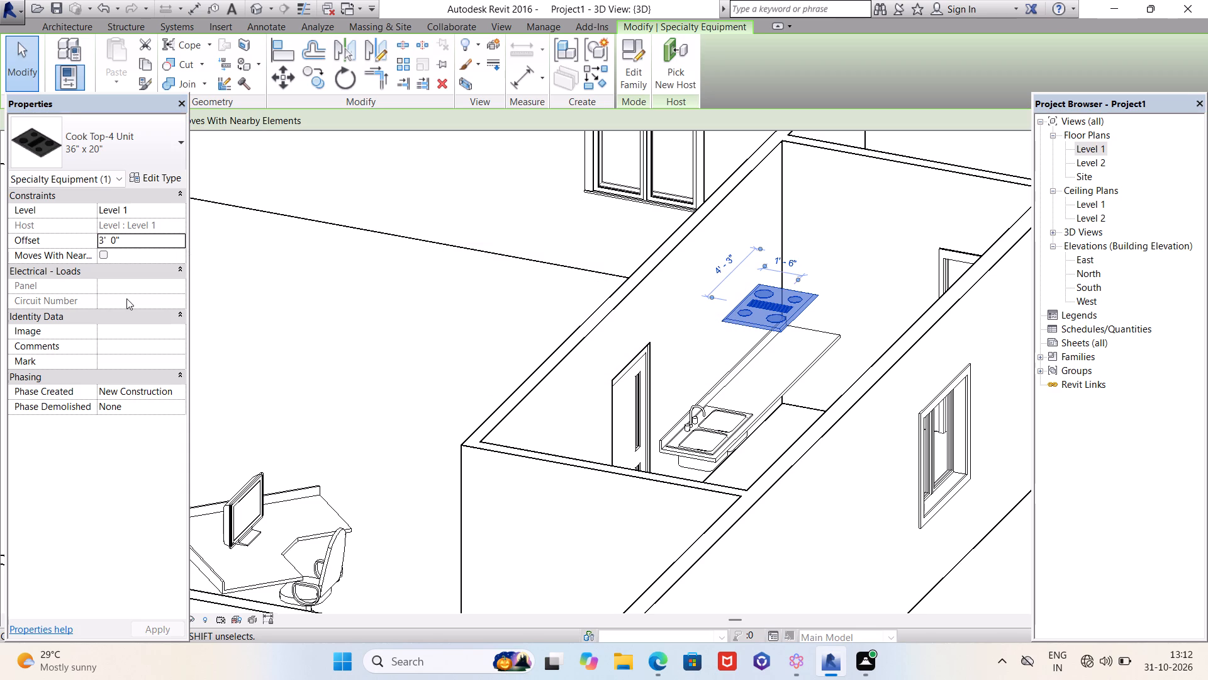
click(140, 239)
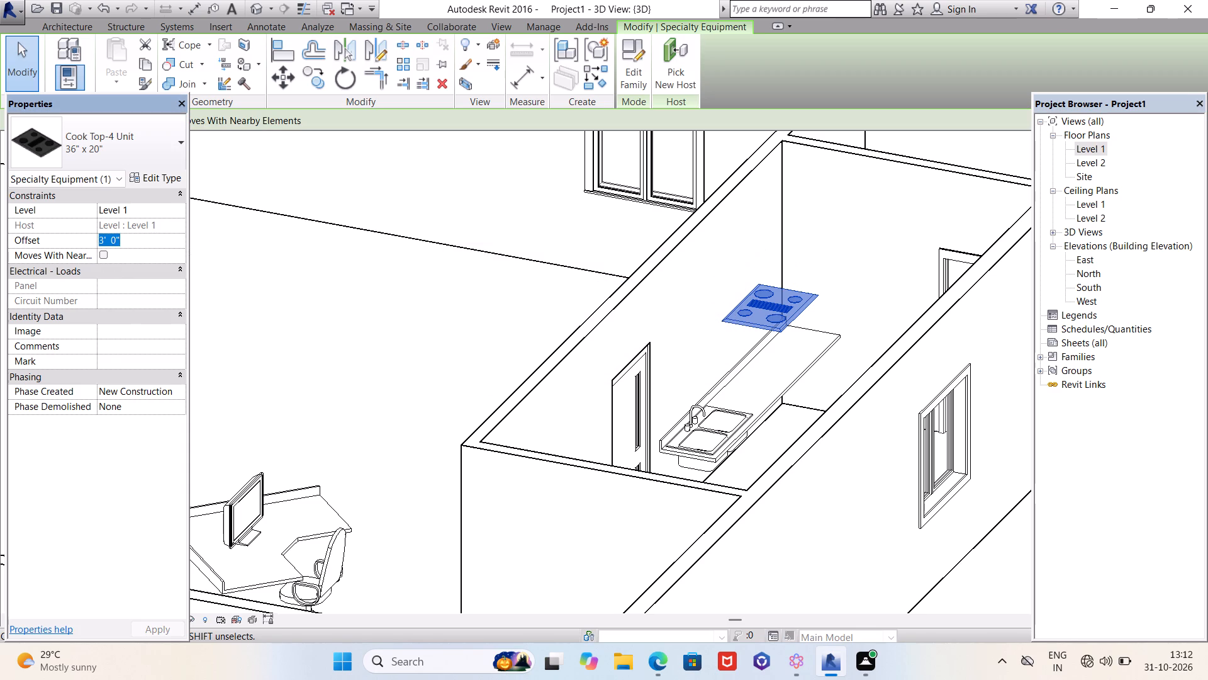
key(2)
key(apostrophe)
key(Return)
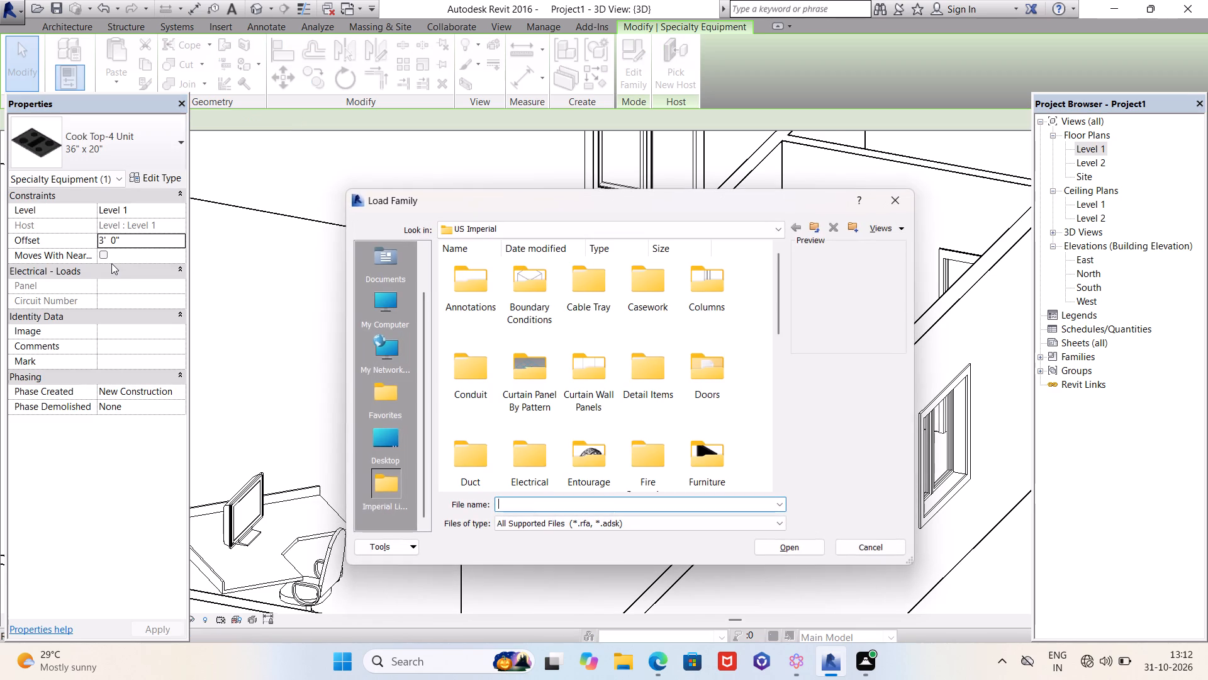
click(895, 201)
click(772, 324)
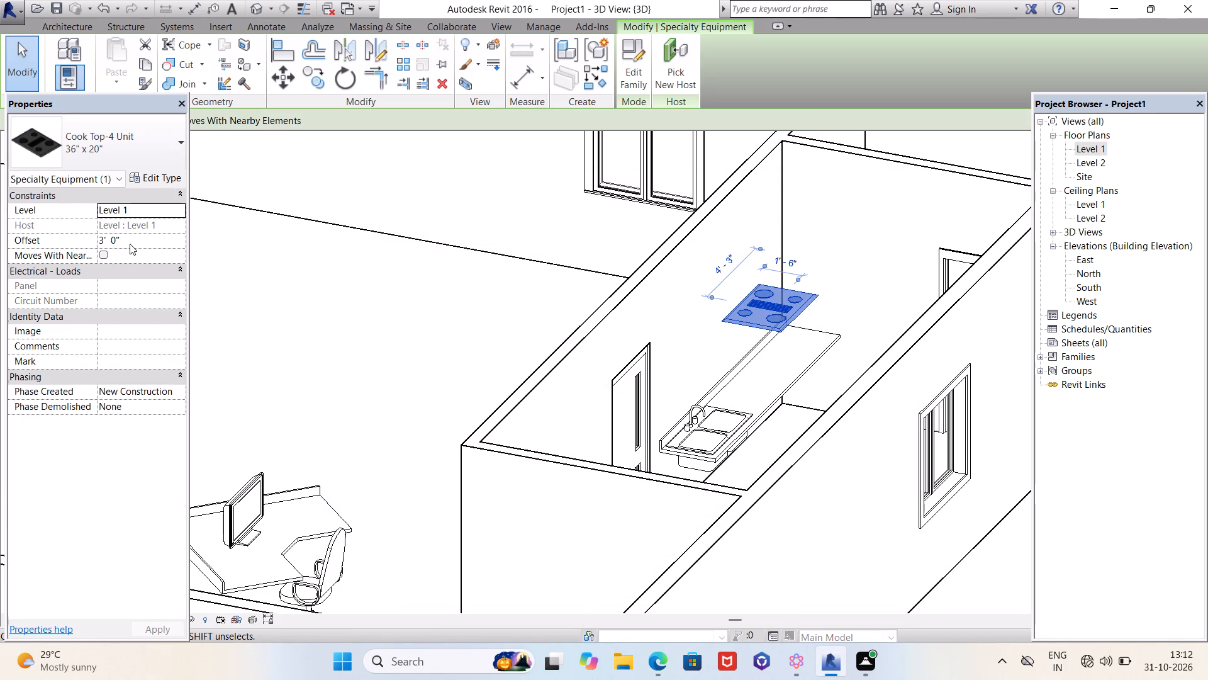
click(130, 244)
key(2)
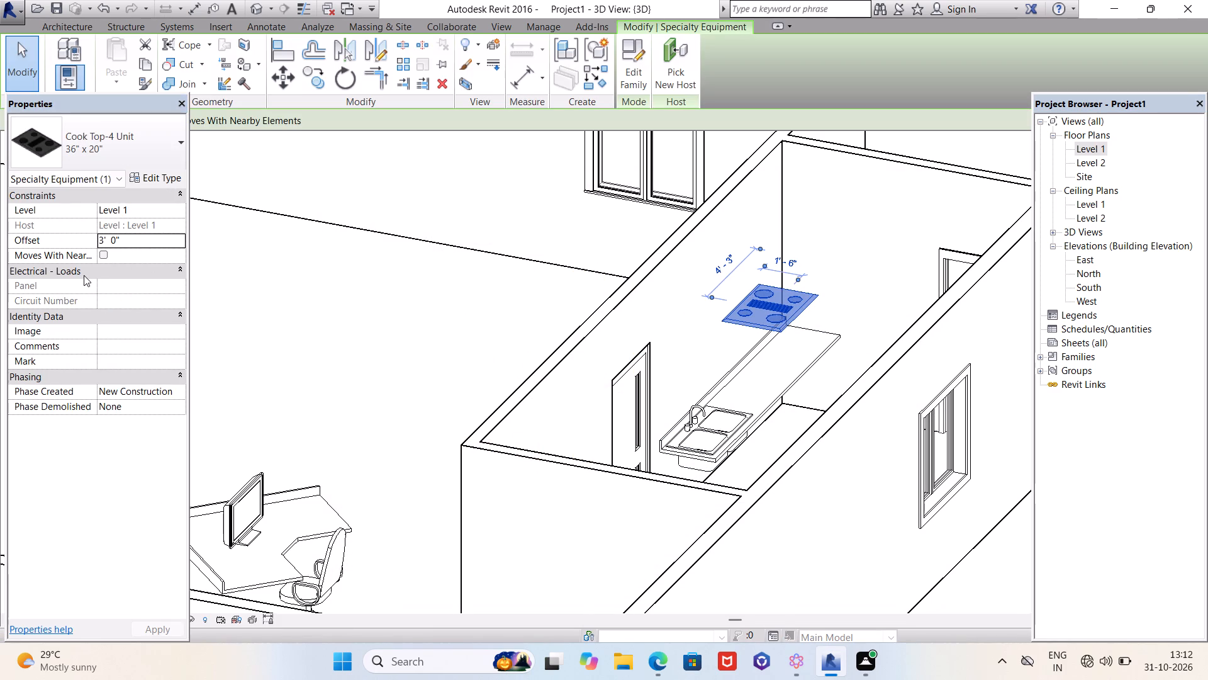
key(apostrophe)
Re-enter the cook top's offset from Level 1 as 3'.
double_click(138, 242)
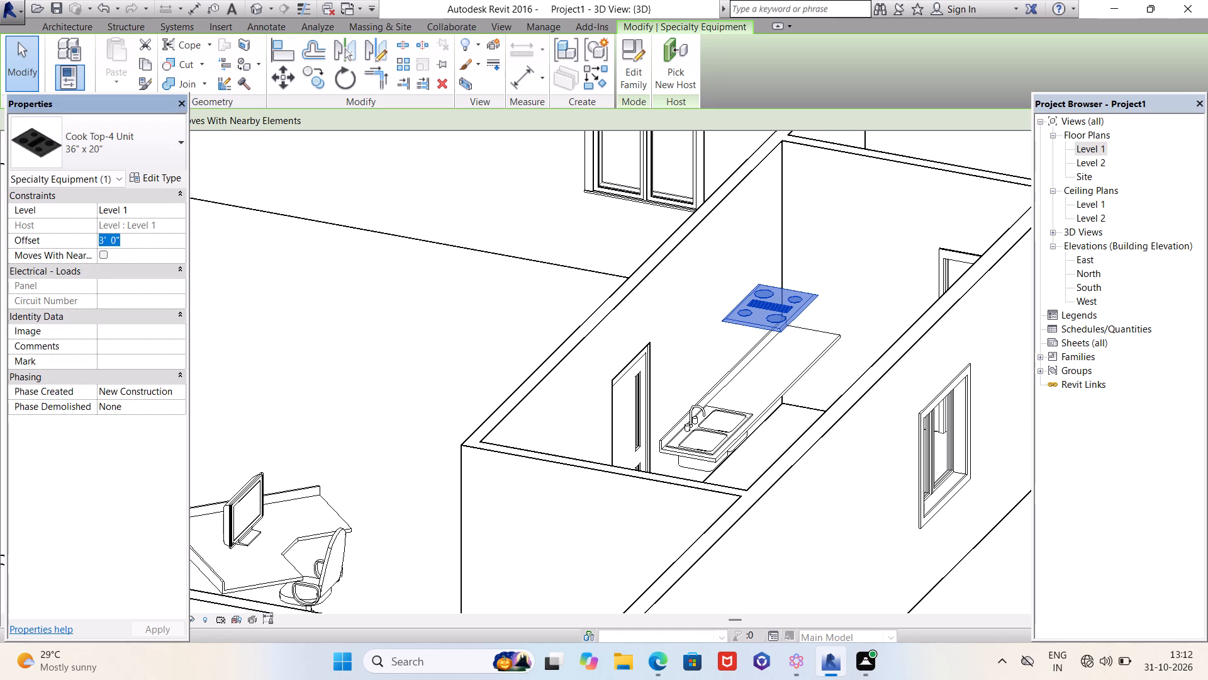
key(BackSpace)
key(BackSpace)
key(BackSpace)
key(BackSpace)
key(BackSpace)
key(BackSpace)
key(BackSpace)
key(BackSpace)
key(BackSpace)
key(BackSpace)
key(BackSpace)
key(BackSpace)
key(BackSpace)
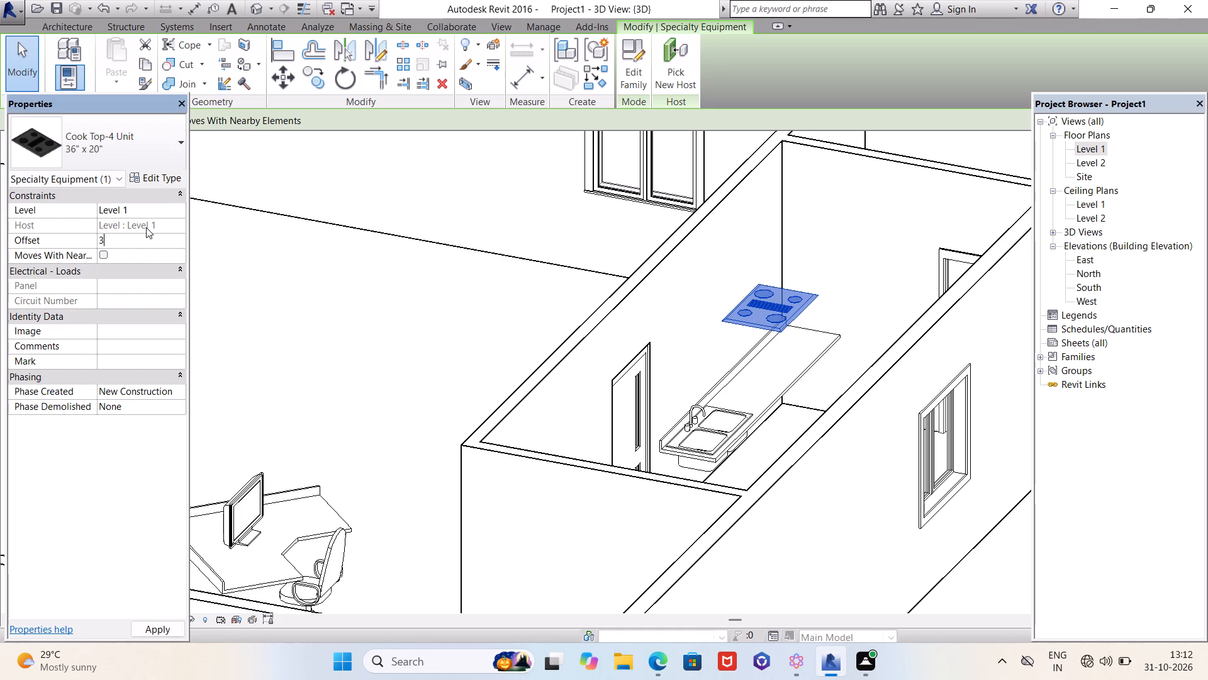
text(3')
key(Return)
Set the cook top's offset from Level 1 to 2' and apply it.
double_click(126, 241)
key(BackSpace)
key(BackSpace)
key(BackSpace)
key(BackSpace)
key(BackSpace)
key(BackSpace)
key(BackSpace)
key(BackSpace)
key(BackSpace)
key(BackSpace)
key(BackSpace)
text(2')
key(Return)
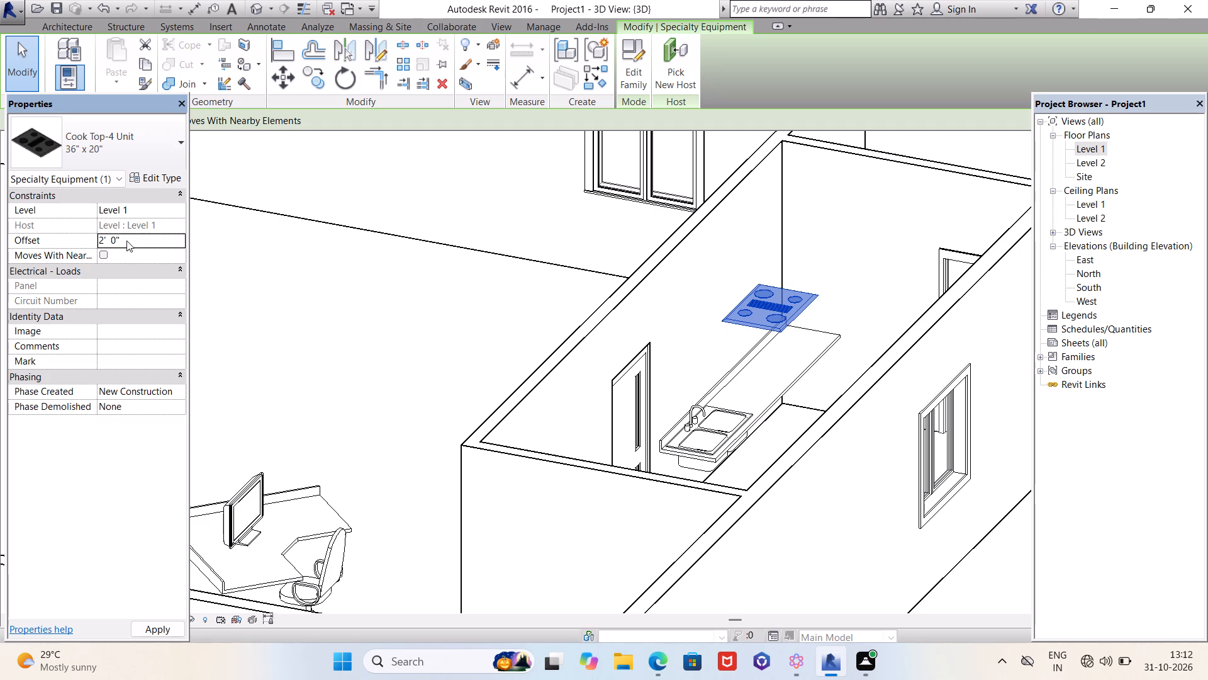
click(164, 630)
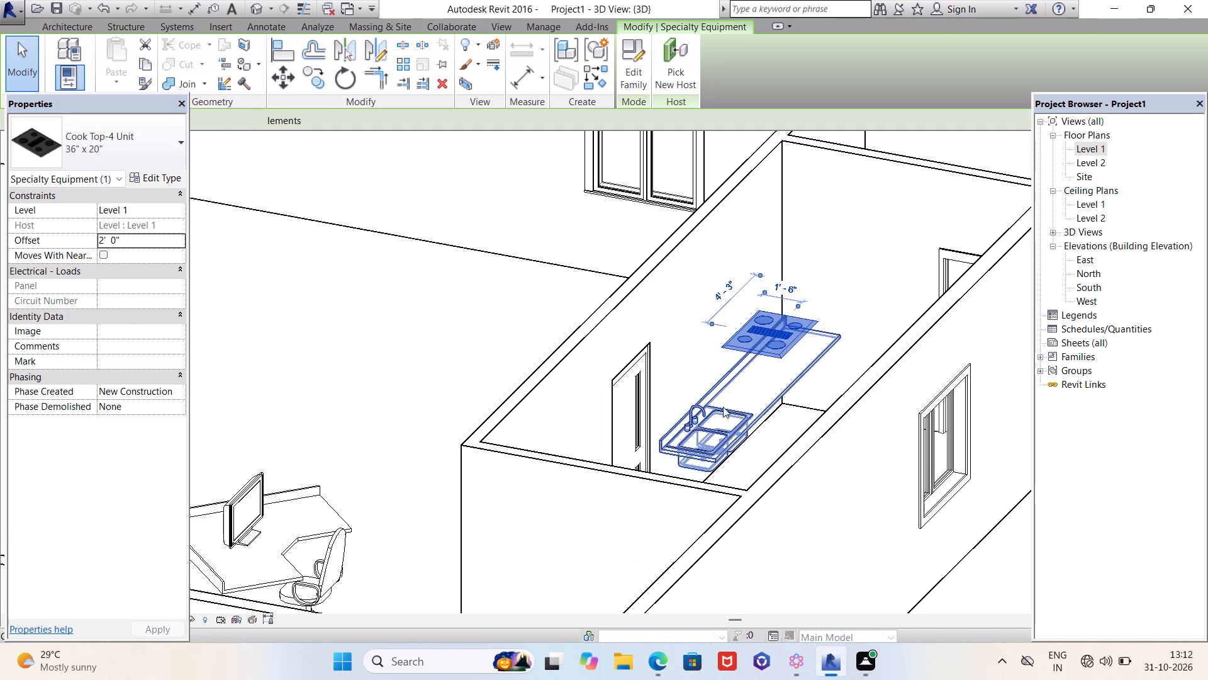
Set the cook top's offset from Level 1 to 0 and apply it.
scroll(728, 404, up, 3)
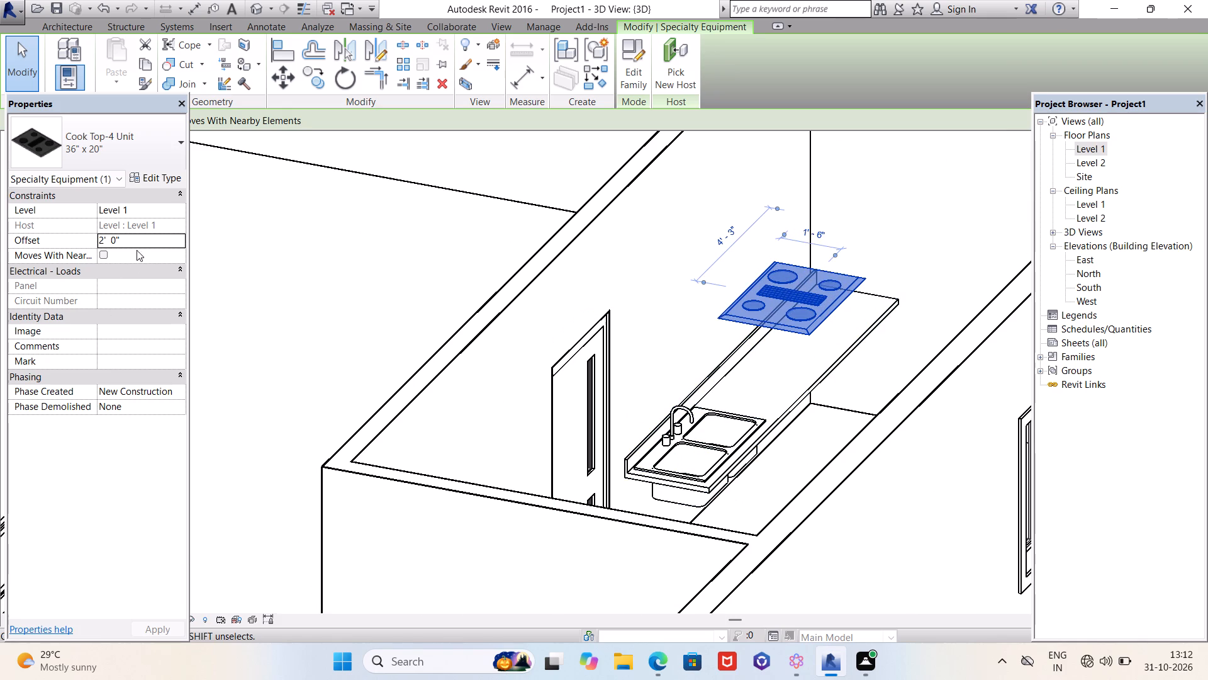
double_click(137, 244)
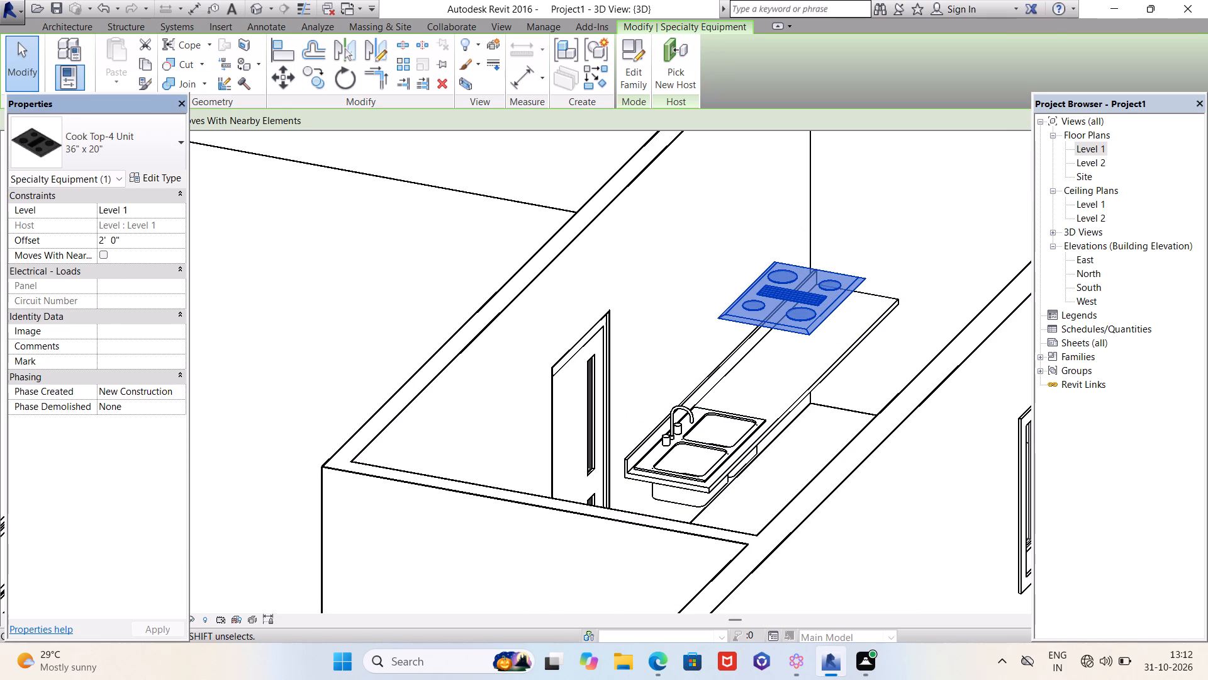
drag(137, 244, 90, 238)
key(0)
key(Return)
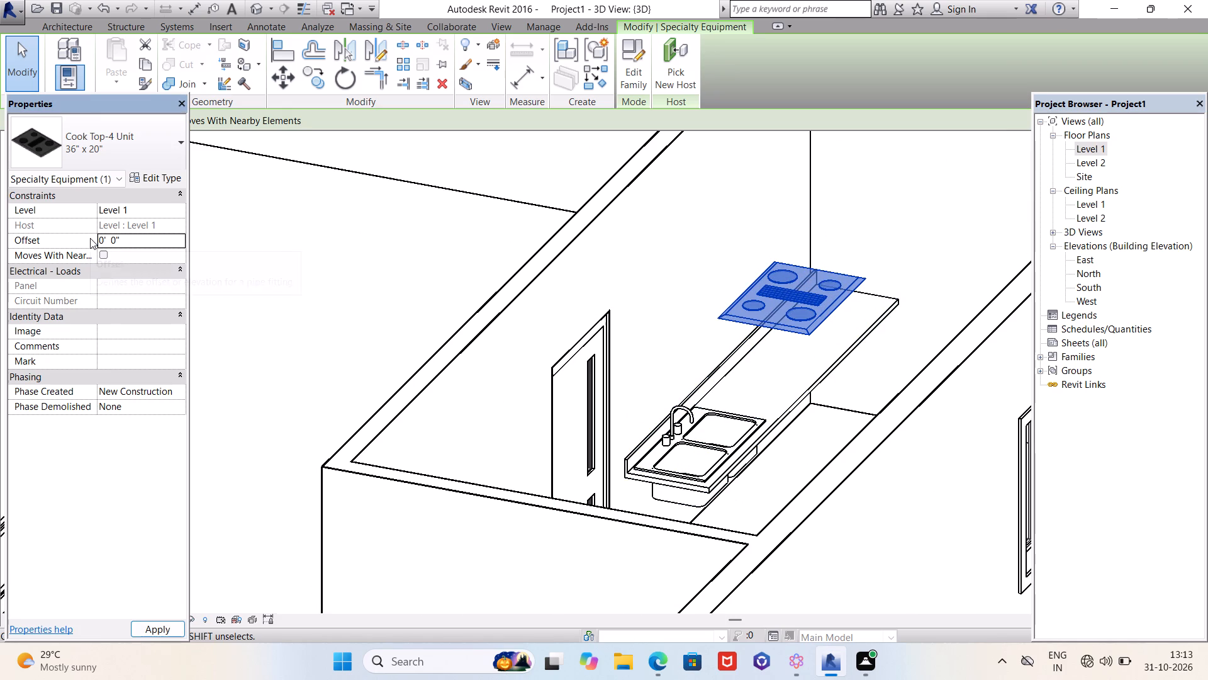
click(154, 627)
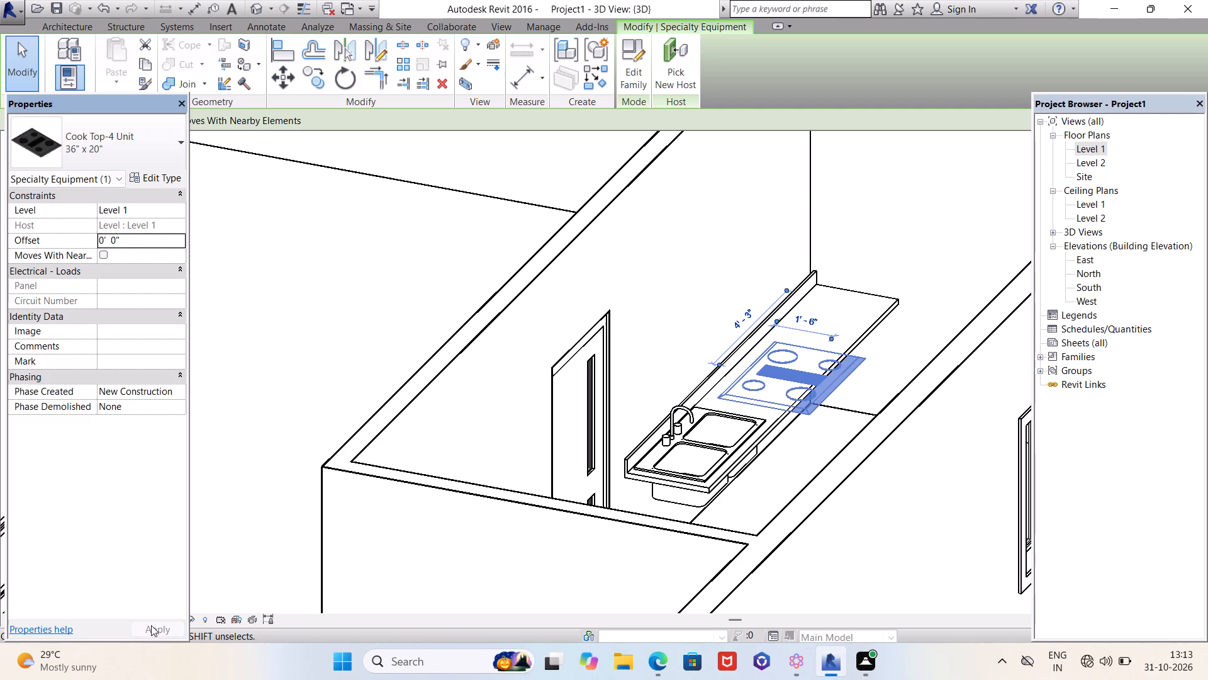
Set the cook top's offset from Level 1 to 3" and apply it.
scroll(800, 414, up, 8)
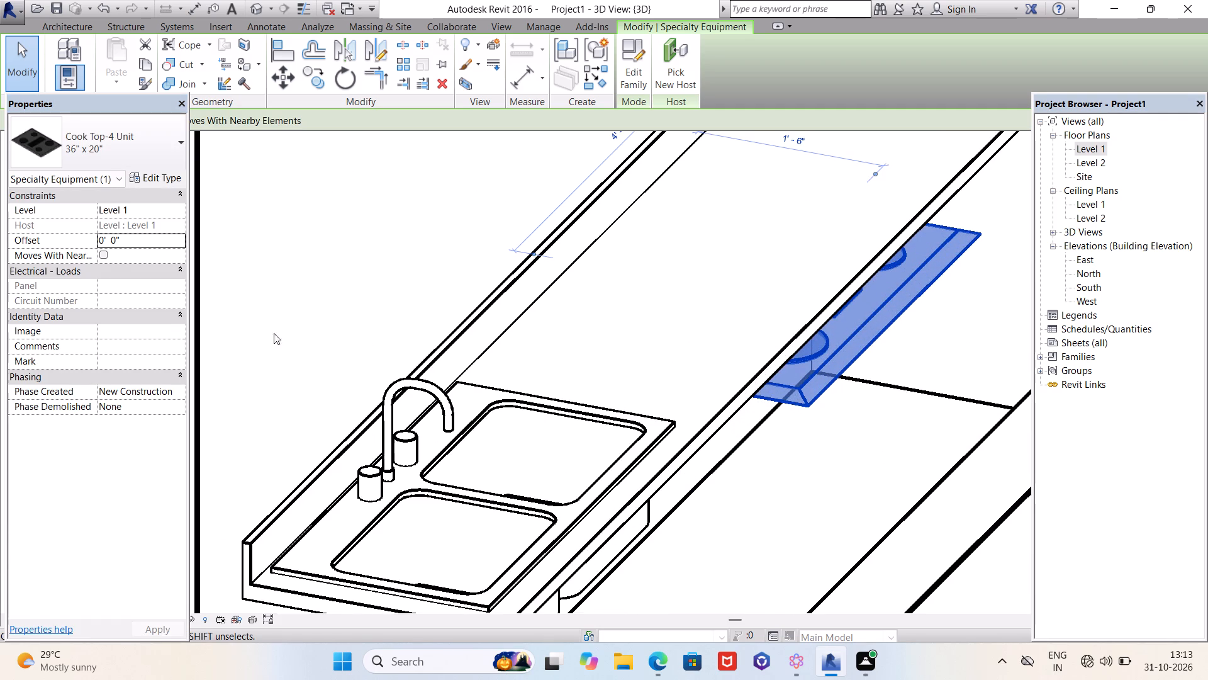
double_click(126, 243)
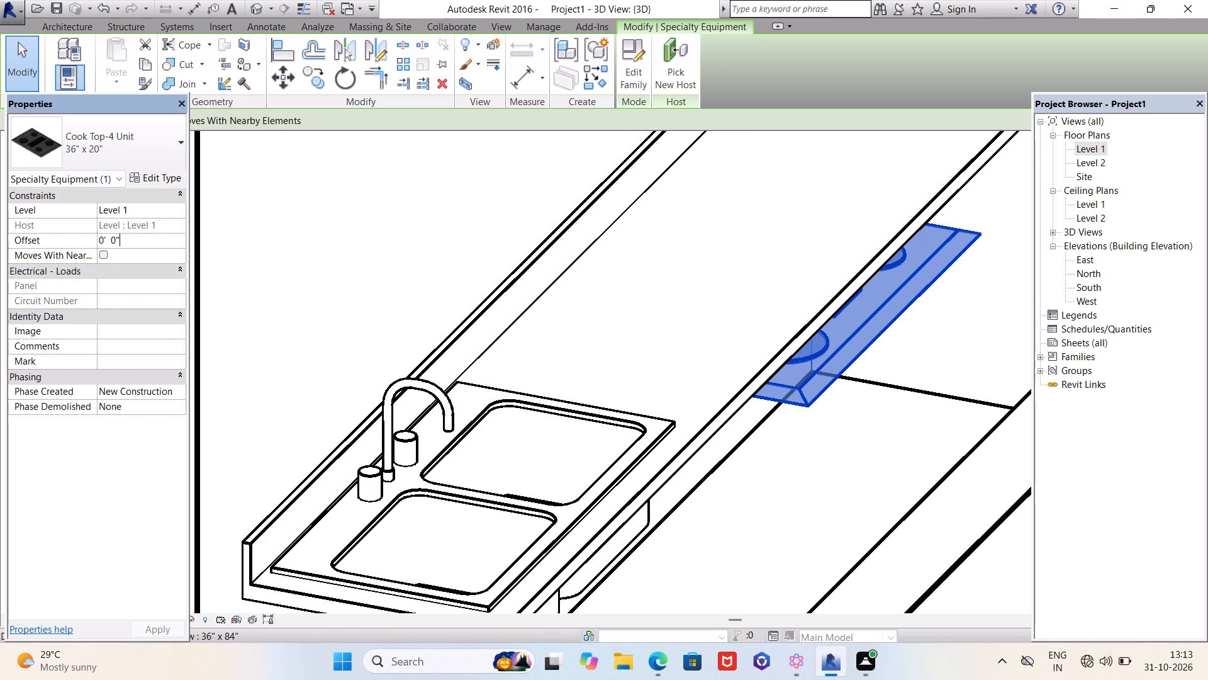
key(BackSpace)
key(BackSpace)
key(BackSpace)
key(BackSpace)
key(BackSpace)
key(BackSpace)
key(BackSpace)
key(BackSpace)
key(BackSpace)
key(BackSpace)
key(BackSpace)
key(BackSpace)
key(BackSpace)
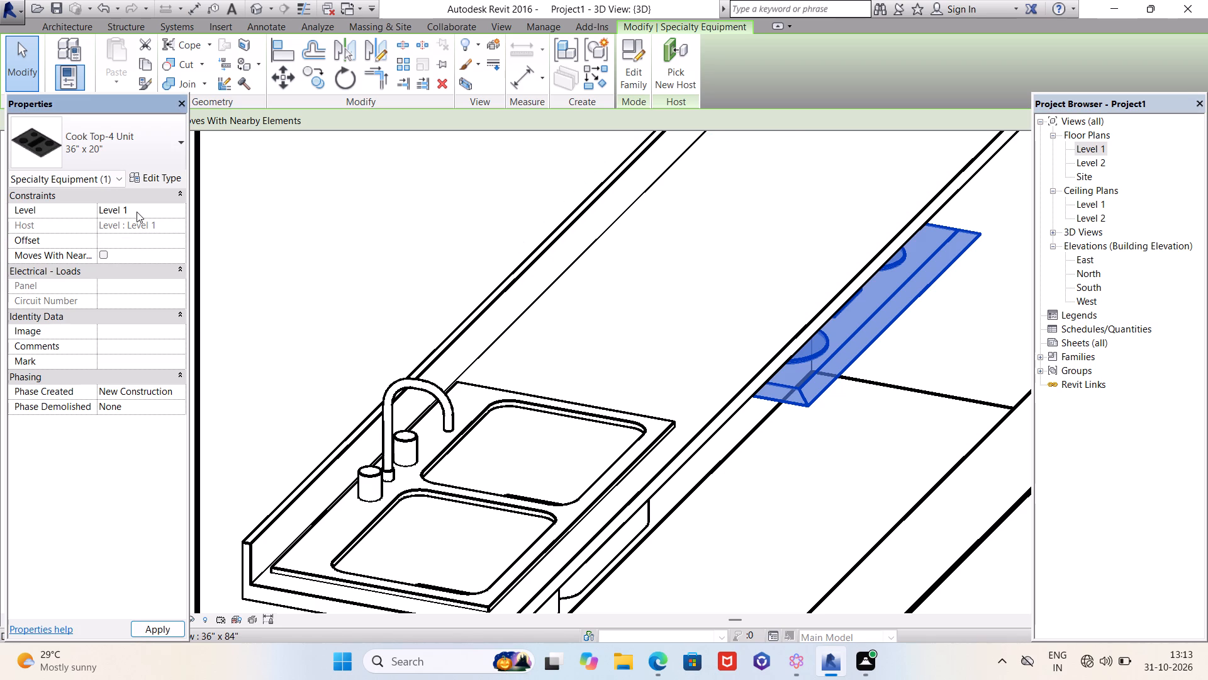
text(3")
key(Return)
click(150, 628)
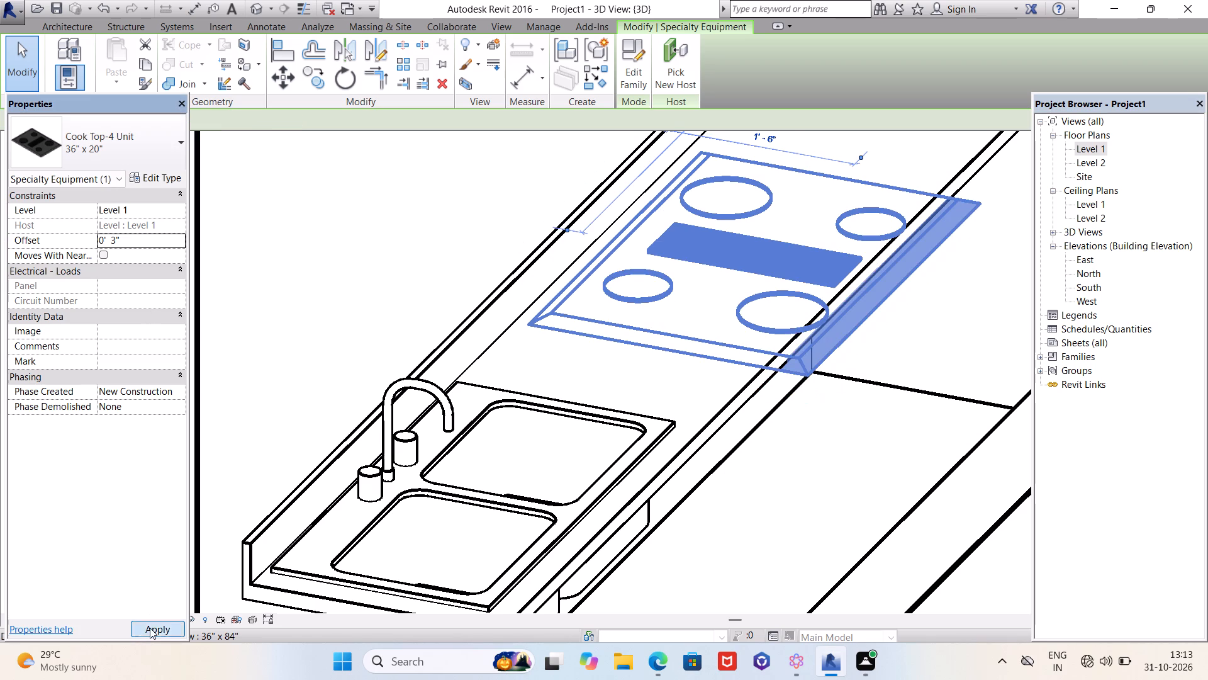
Set the cook top's offset from Level 1 to 5" and apply it.
double_click(125, 240)
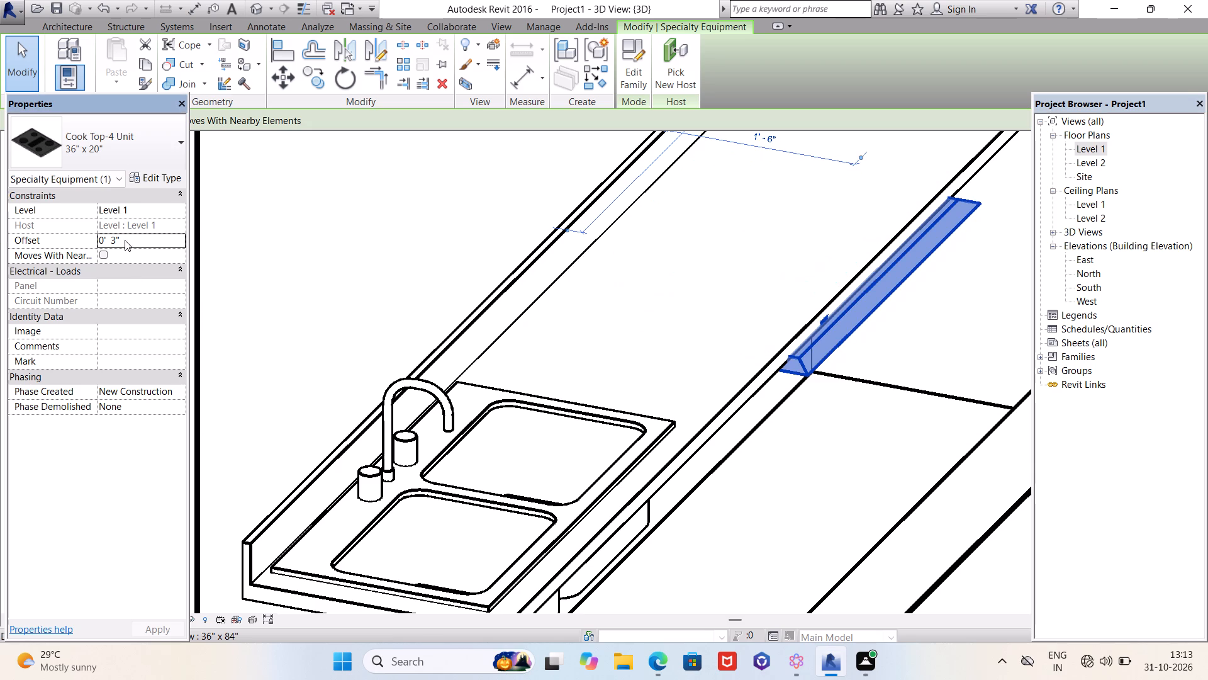
key(BackSpace)
key(BackSpace)
key(BackSpace)
key(BackSpace)
key(BackSpace)
key(BackSpace)
key(BackSpace)
key(BackSpace)
key(BackSpace)
key(BackSpace)
key(BackSpace)
key(BackSpace)
key(BackSpace)
key(BackSpace)
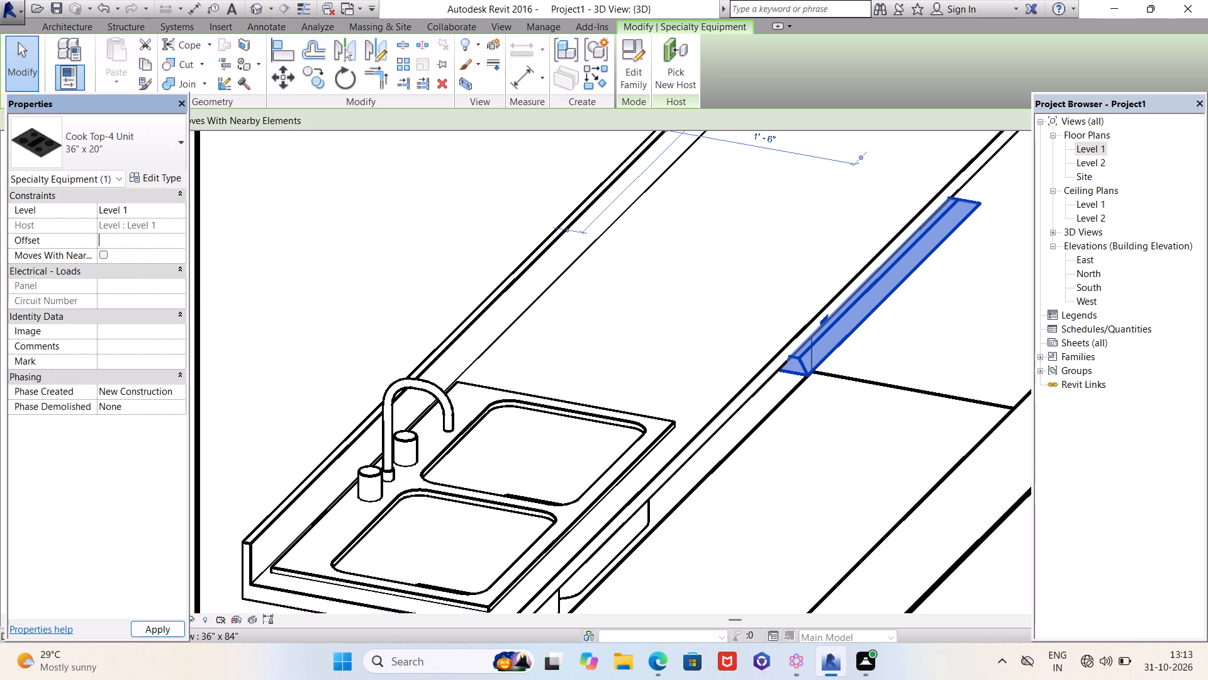
key(5)
key(shift+quotedbl)
key(Return)
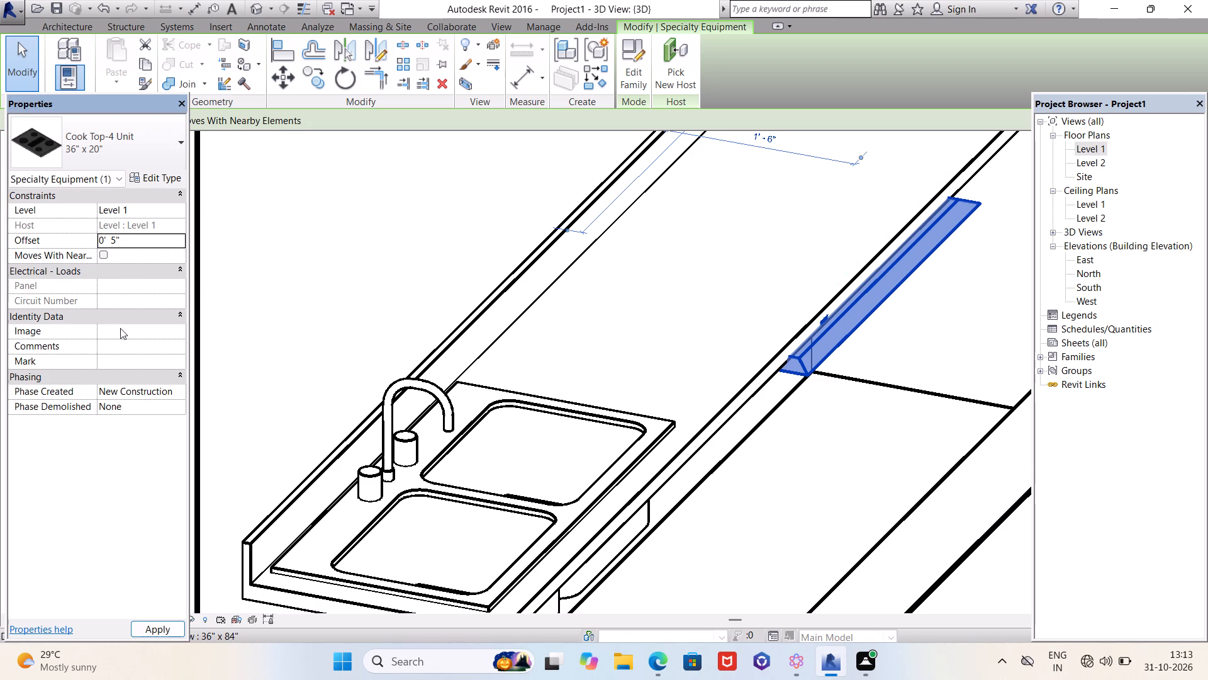
click(157, 625)
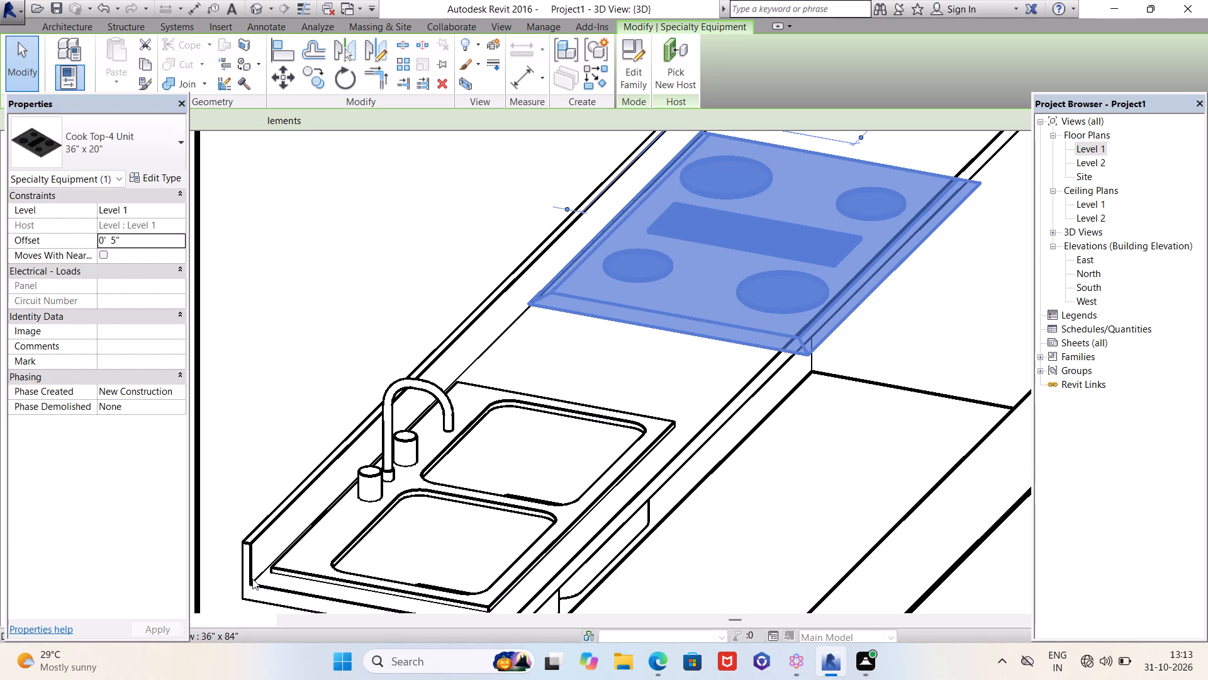
key(grave)
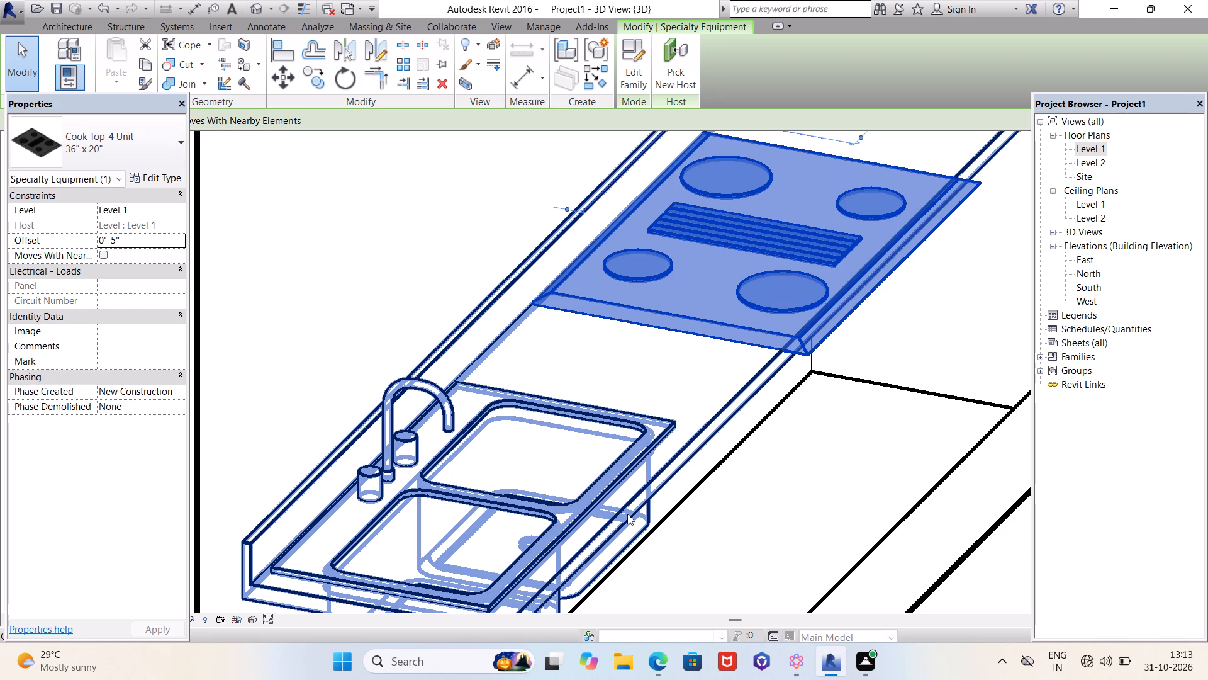
Open the Level 1 floor plan.
double_click(1087, 149)
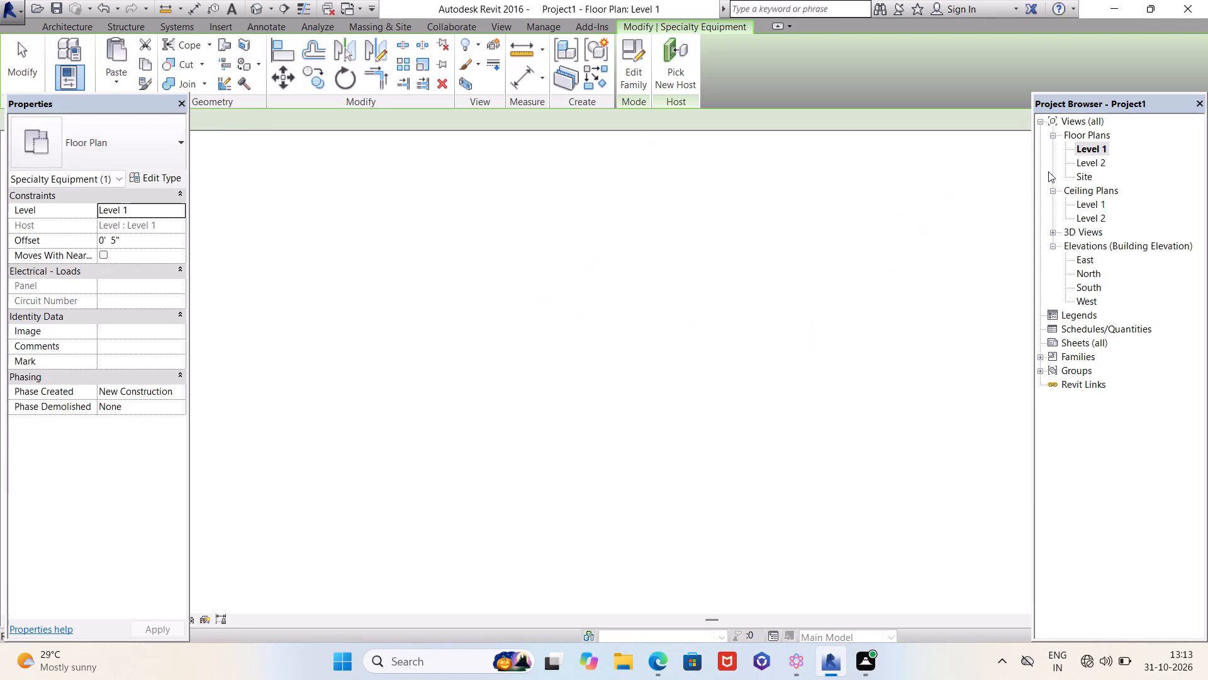
key(grave)
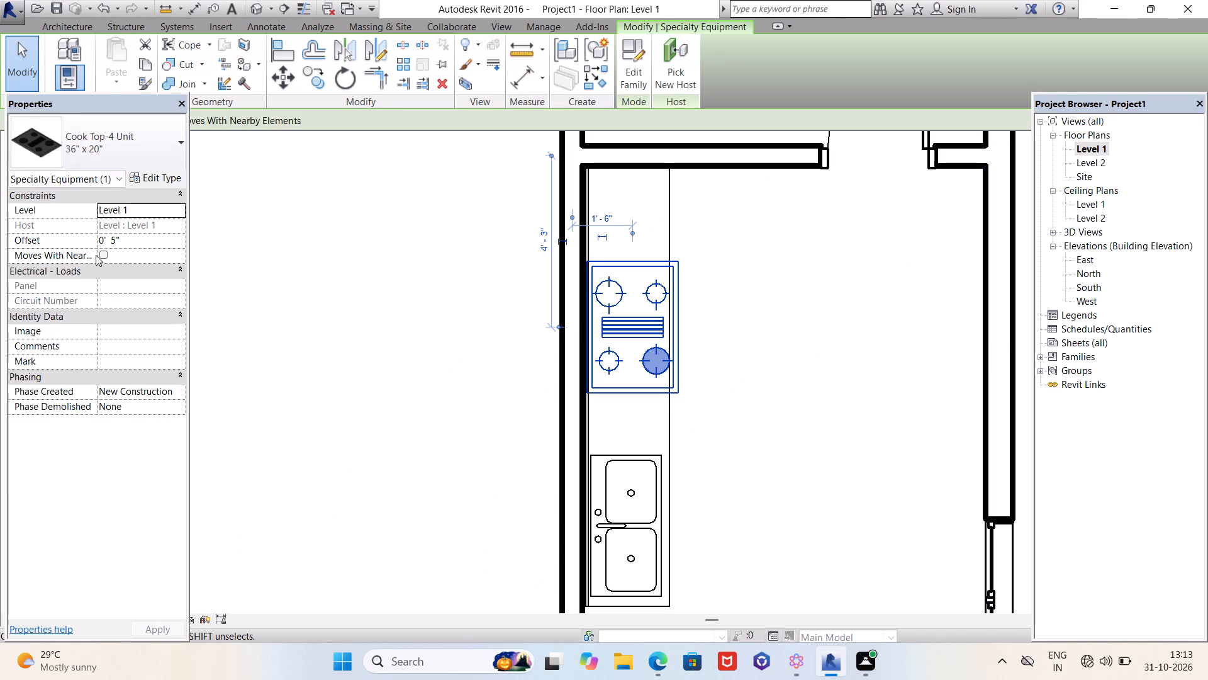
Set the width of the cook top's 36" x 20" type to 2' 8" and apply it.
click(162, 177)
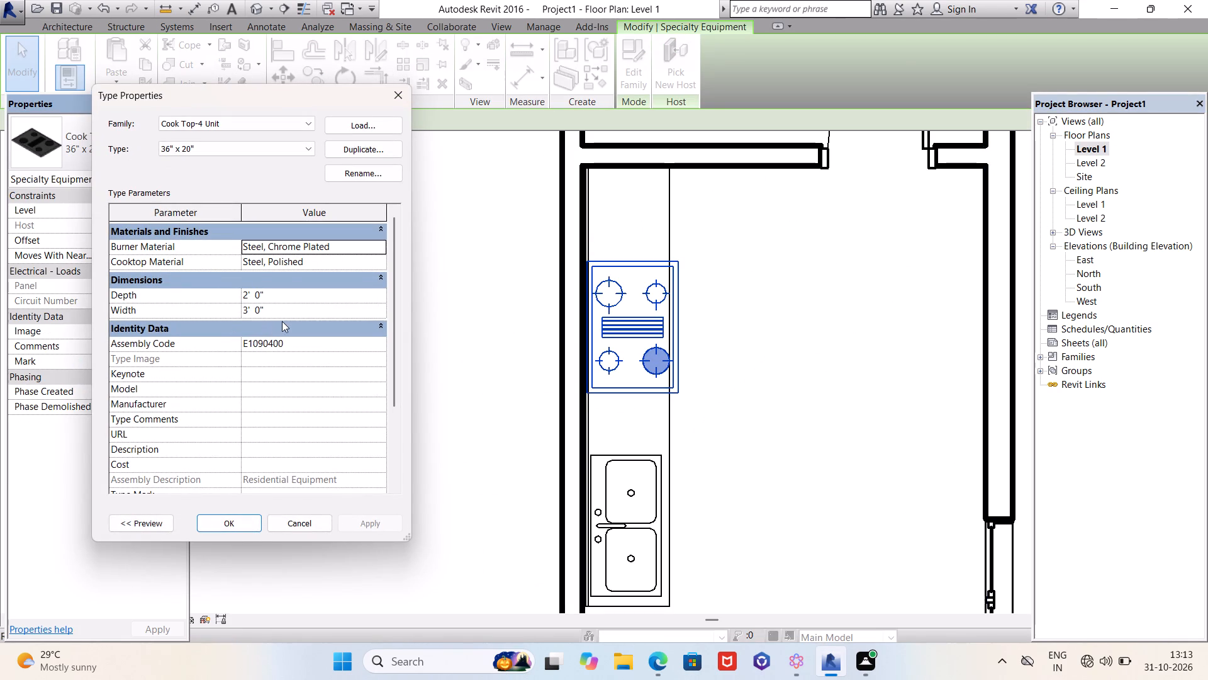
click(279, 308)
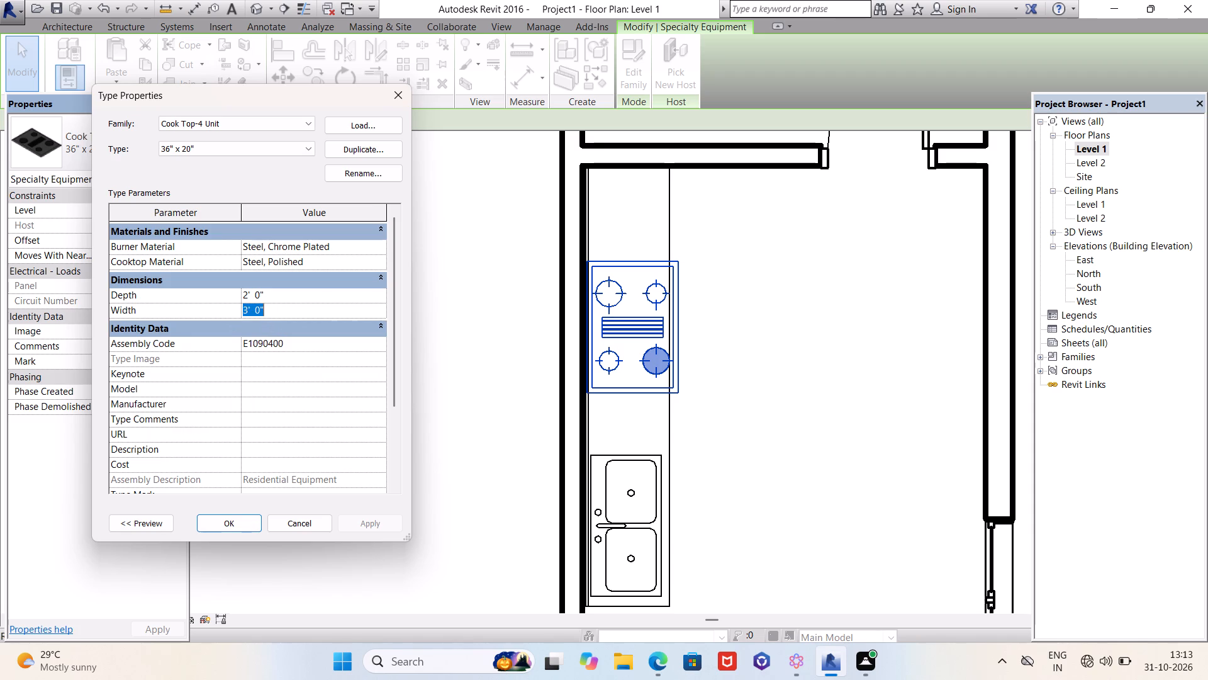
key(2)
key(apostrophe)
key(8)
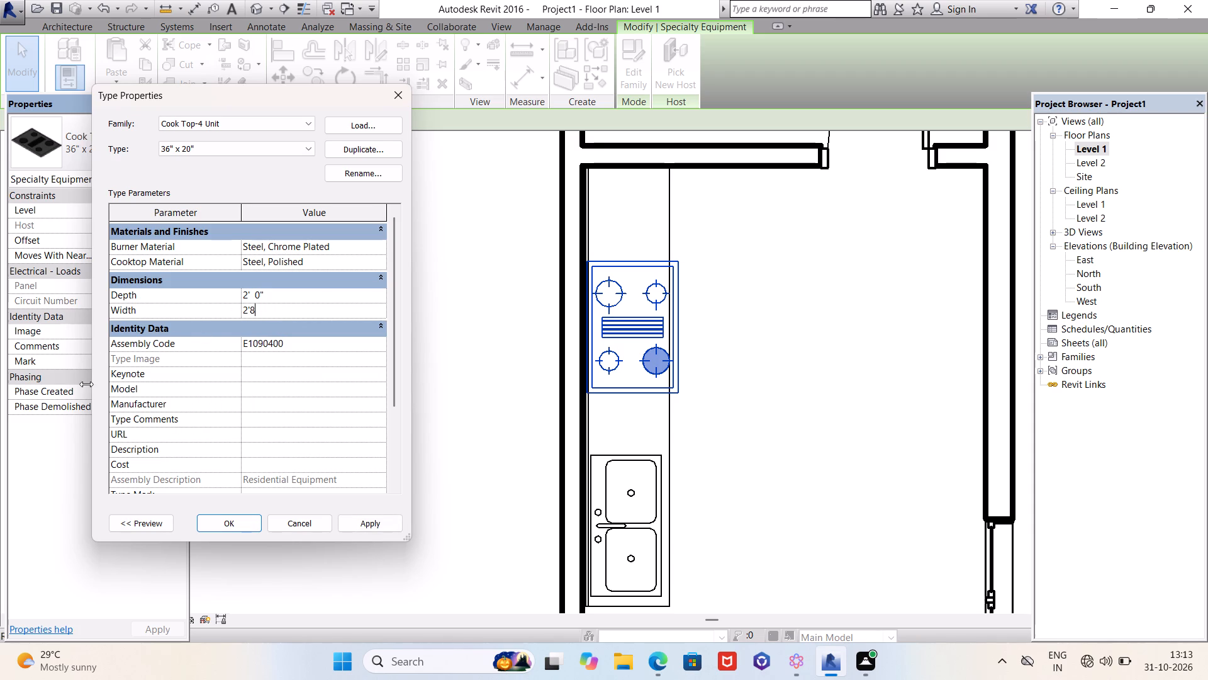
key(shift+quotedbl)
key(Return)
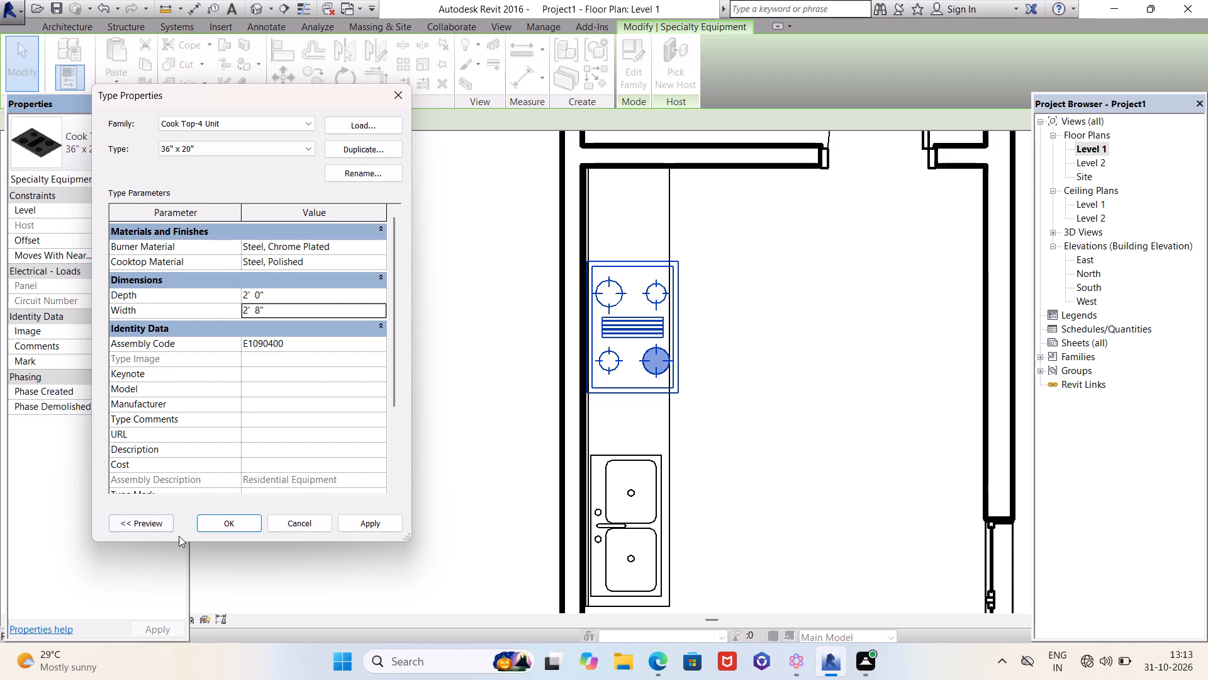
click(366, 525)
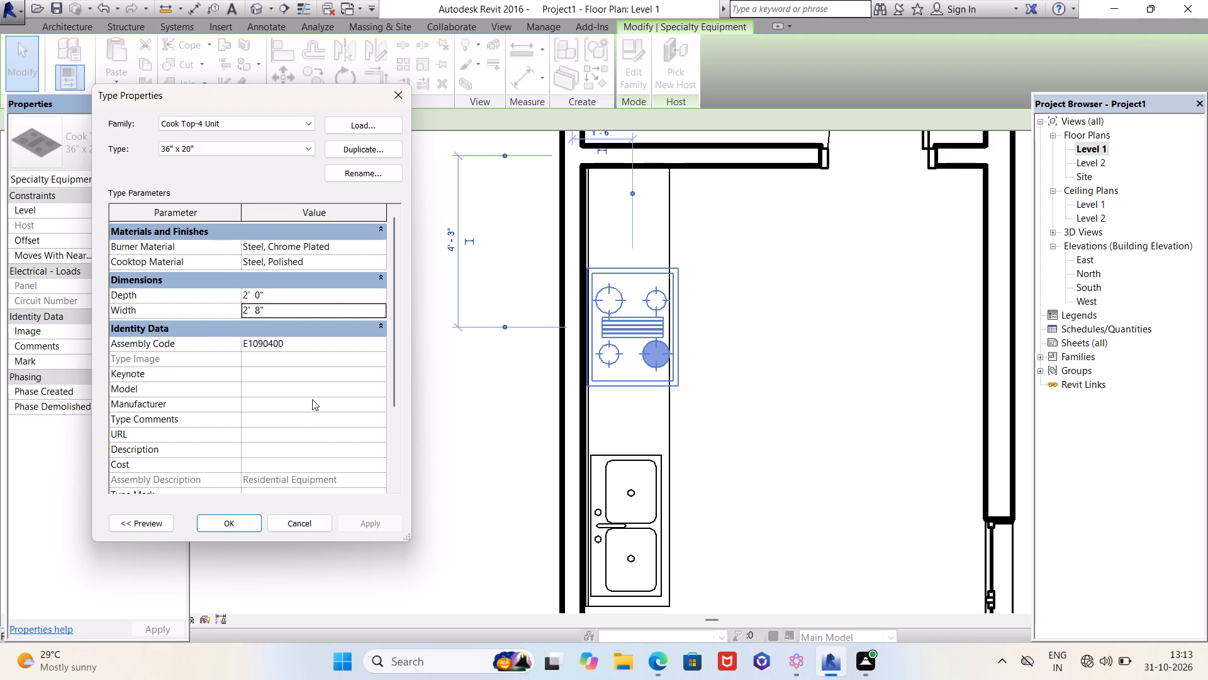
Set the width of the cook top's 36" x 20" type to 3'.
double_click(274, 310)
key(BackSpace)
key(BackSpace)
key(BackSpace)
key(BackSpace)
key(BackSpace)
key(BackSpace)
key(BackSpace)
key(BackSpace)
key(BackSpace)
key(BackSpace)
key(BackSpace)
key(BackSpace)
text(3')
key(Return)
Set the depth of the cook top type to 1' 8", apply it and close the type properties.
click(313, 296)
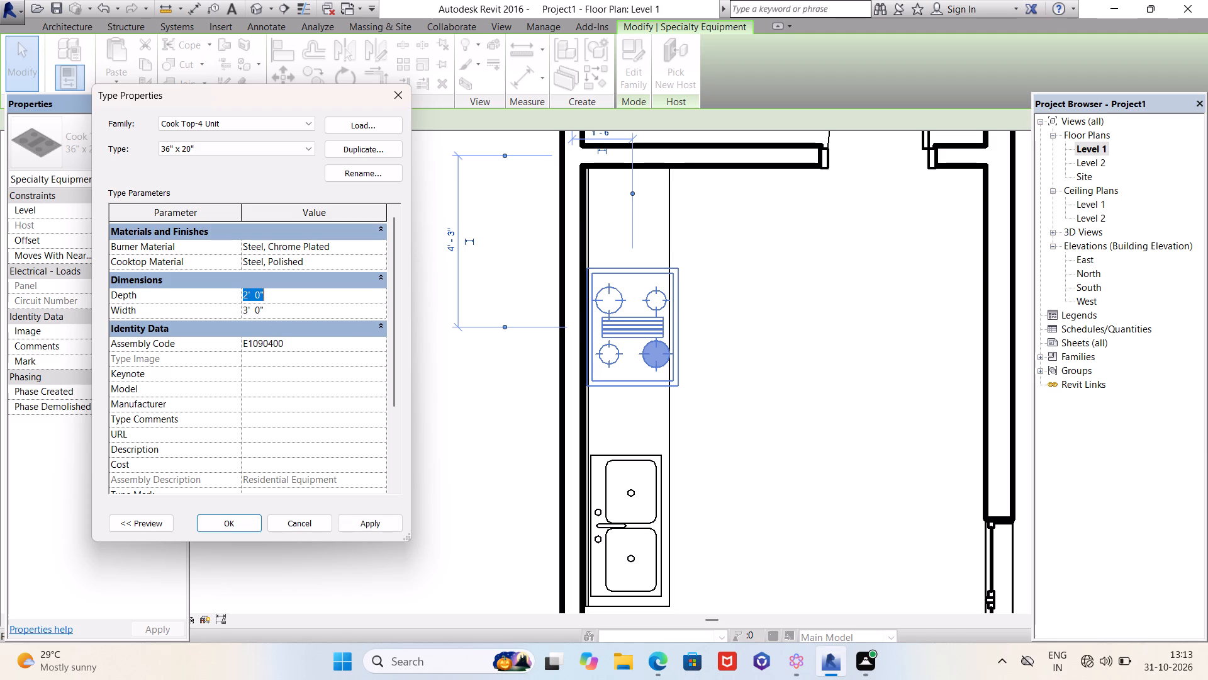
key(2)
key(BackSpace)
key(1)
key(apostrophe)
key(8)
key(shift+quotedbl)
key(Return)
click(378, 520)
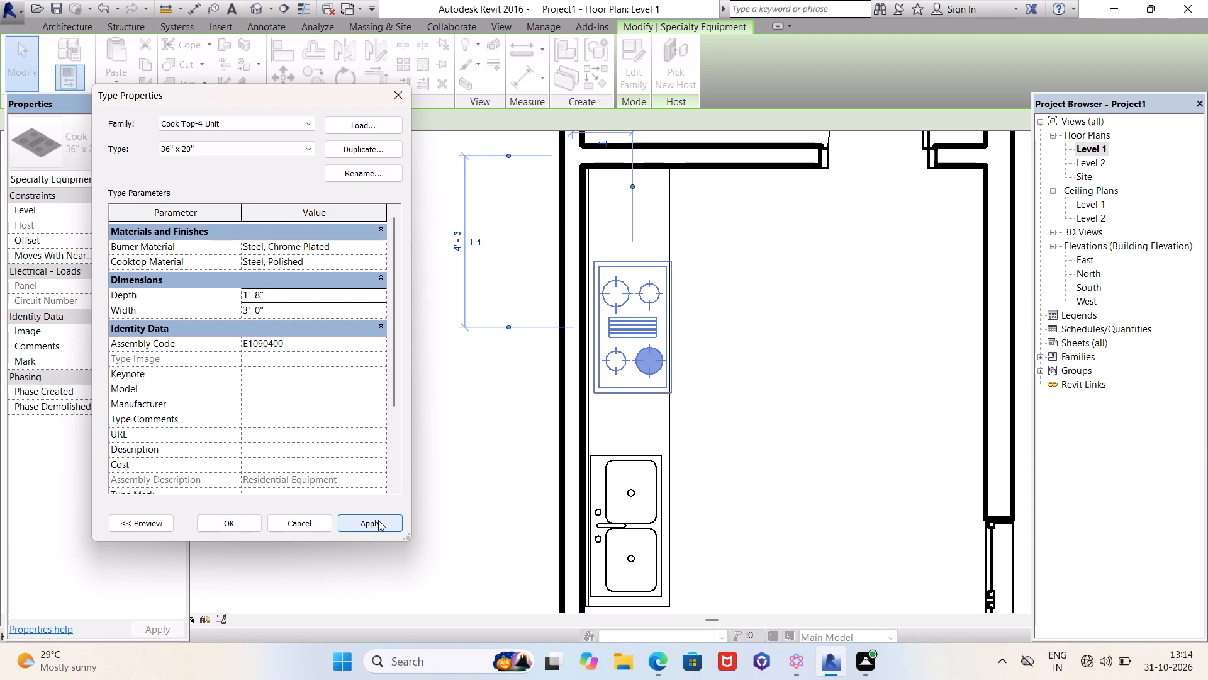
click(239, 519)
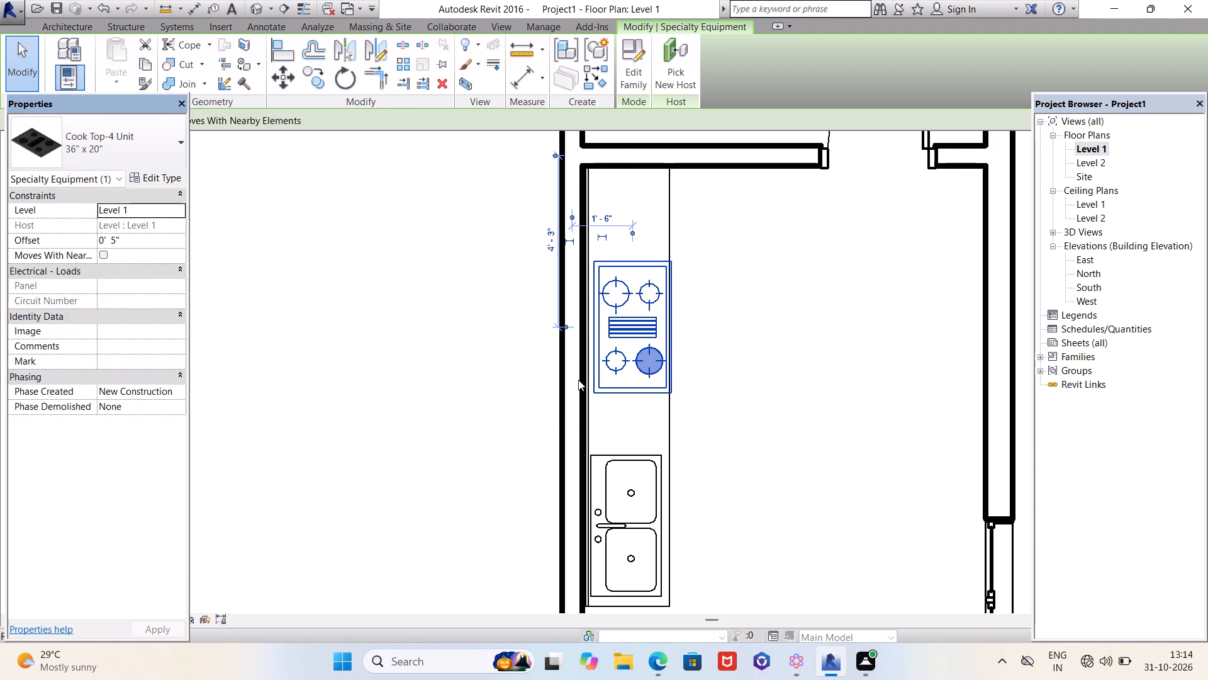
Nudge the cook top toward the wall behind the counter until its centre is about 1'-4" from the wall, and deselect it.
key(Left)
click(615, 390)
key(Left)
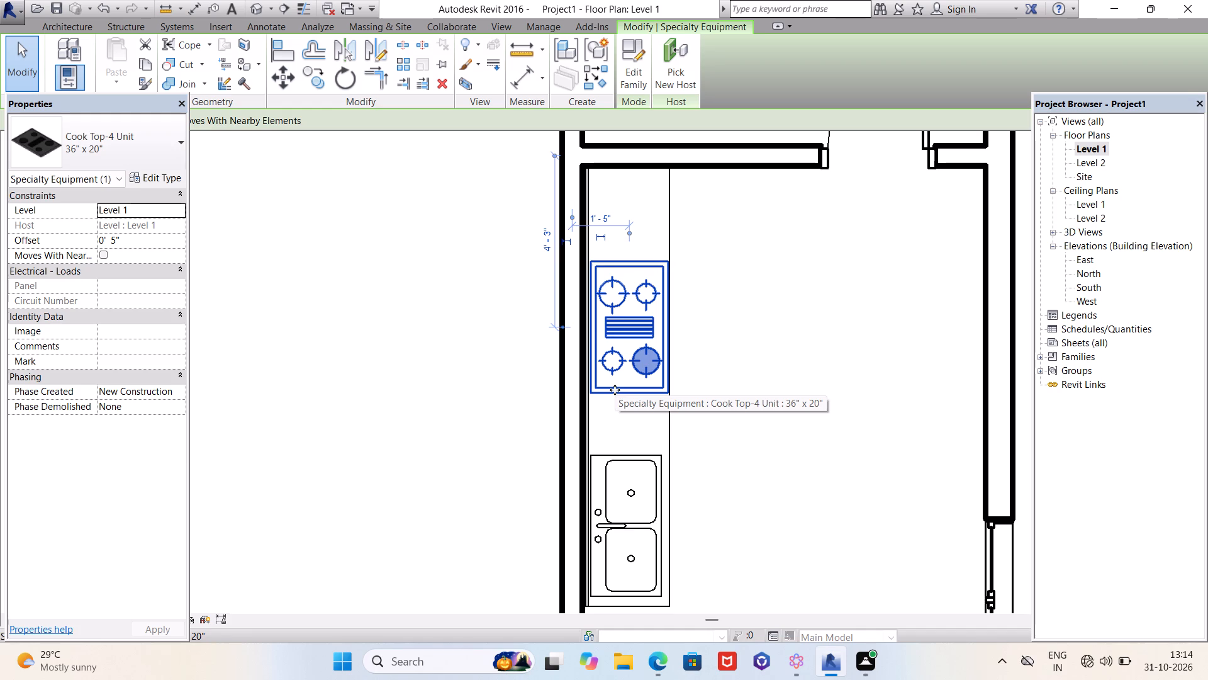
key(Left)
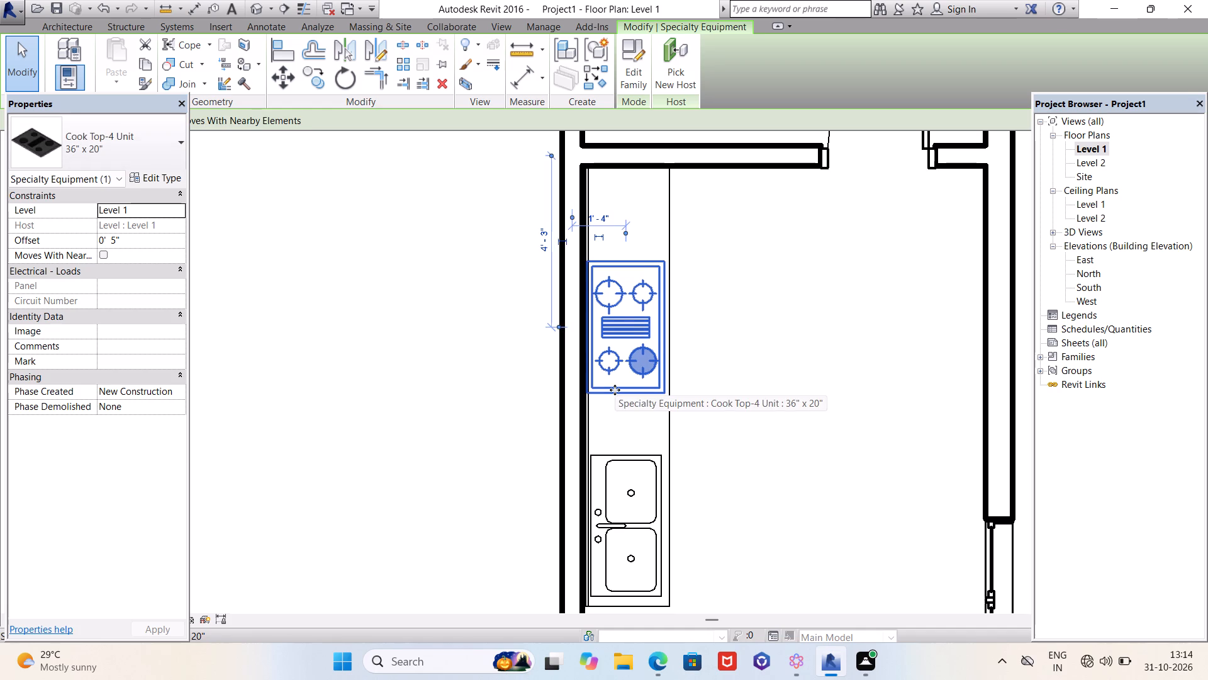
key(Right)
key(Left)
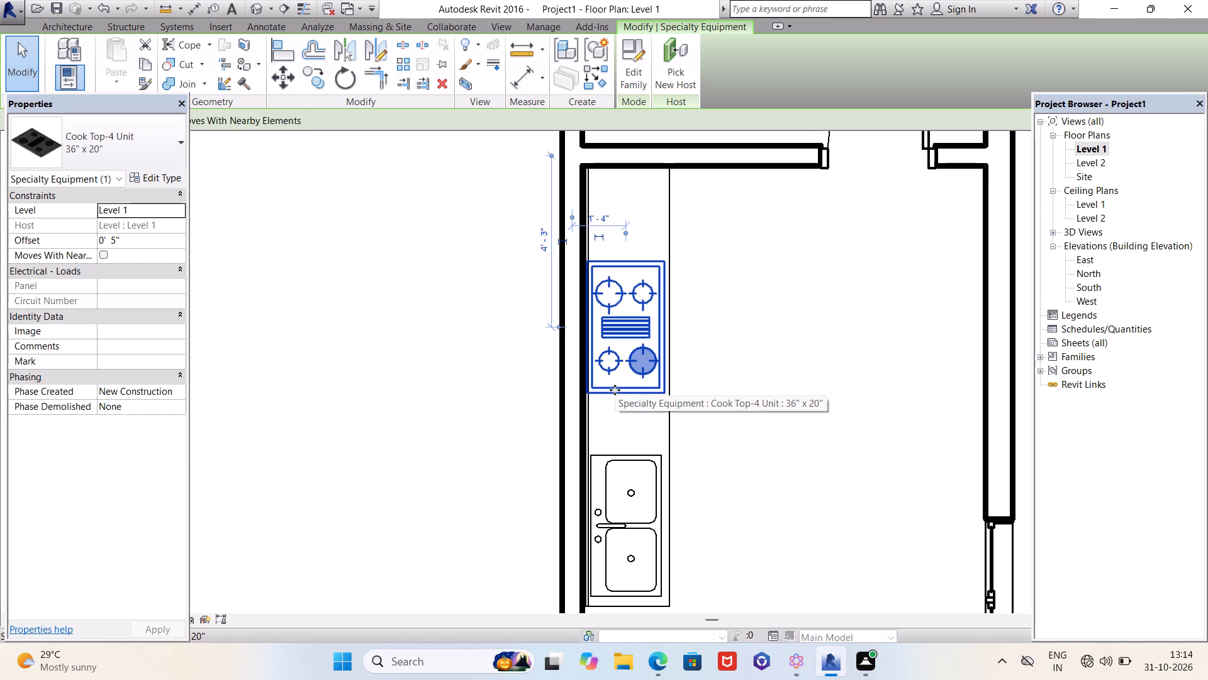
key(Escape)
key(Escape)
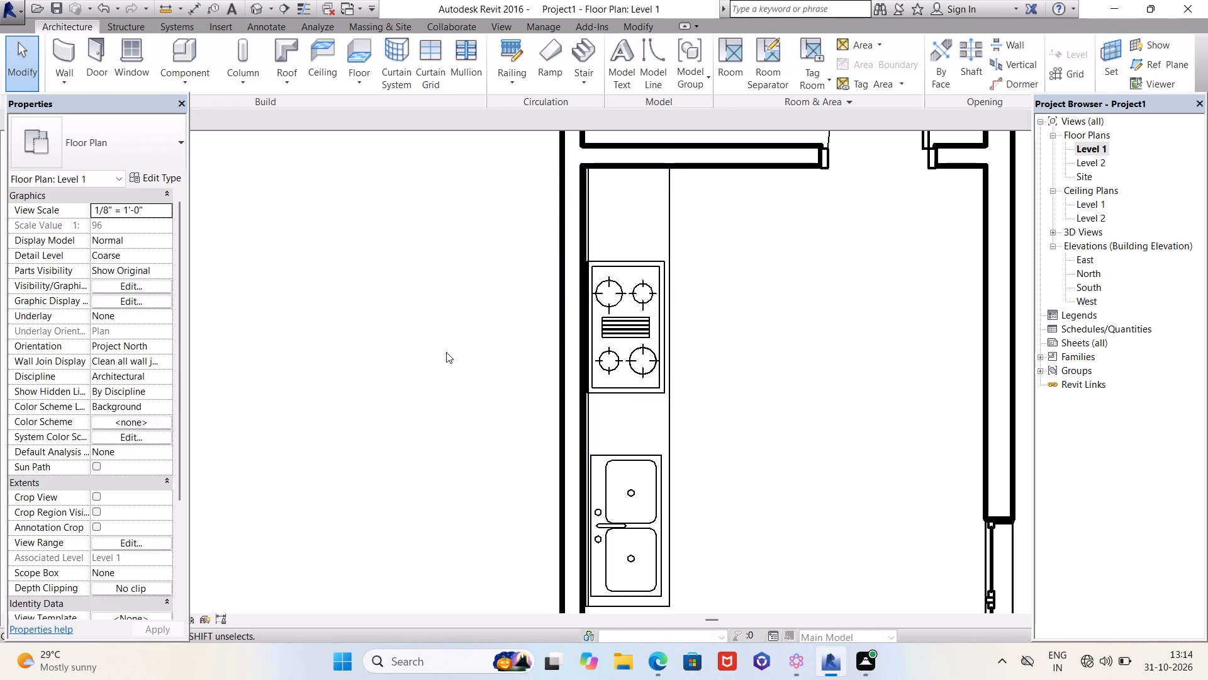
scroll(446, 352, down, 8)
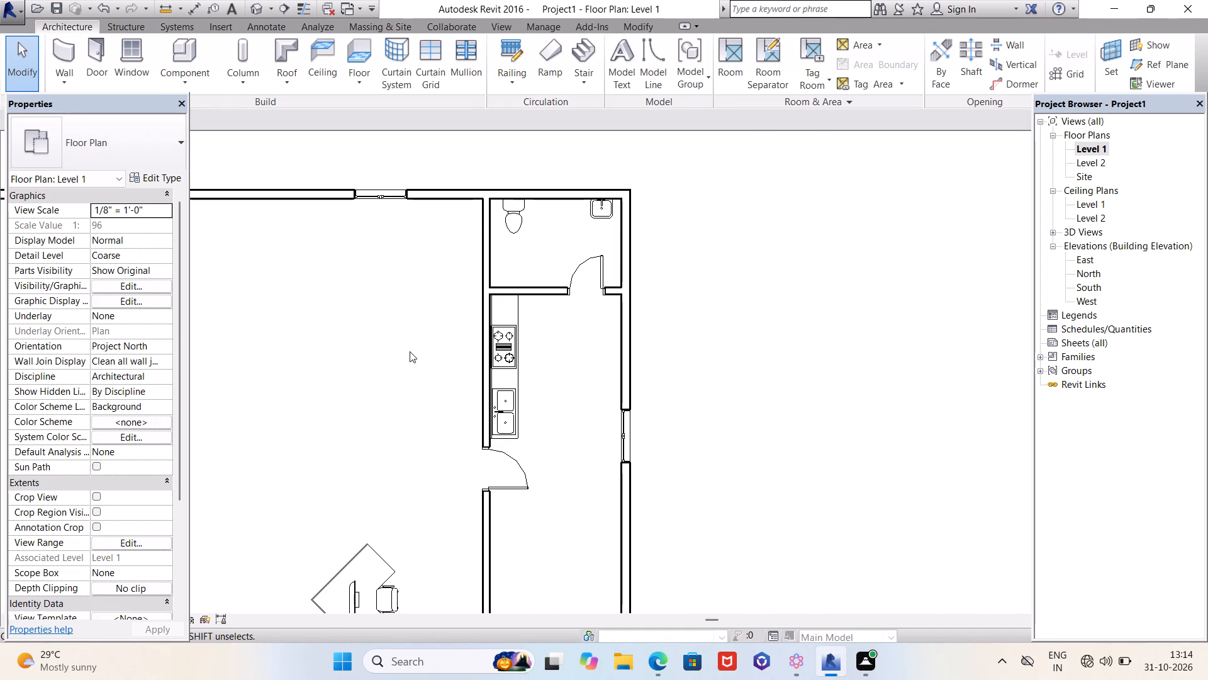
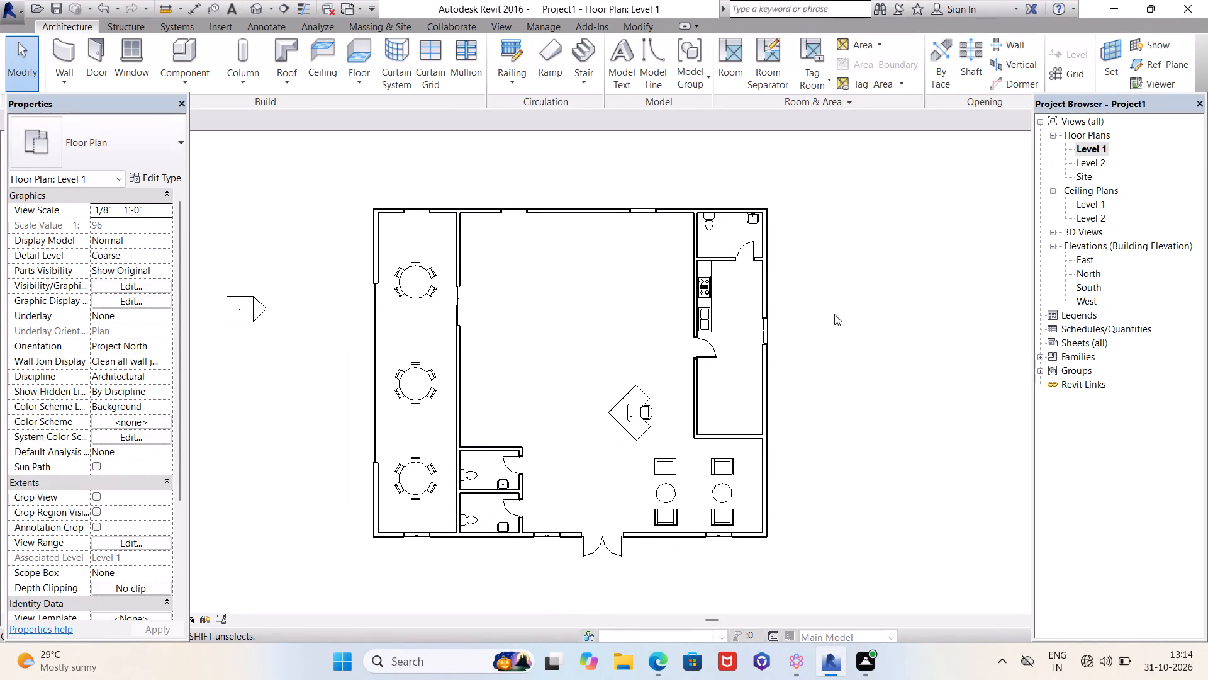
Flip the facing of the casement window in the main hall's north wall, the one nearest the small toilet room.
click(637, 211)
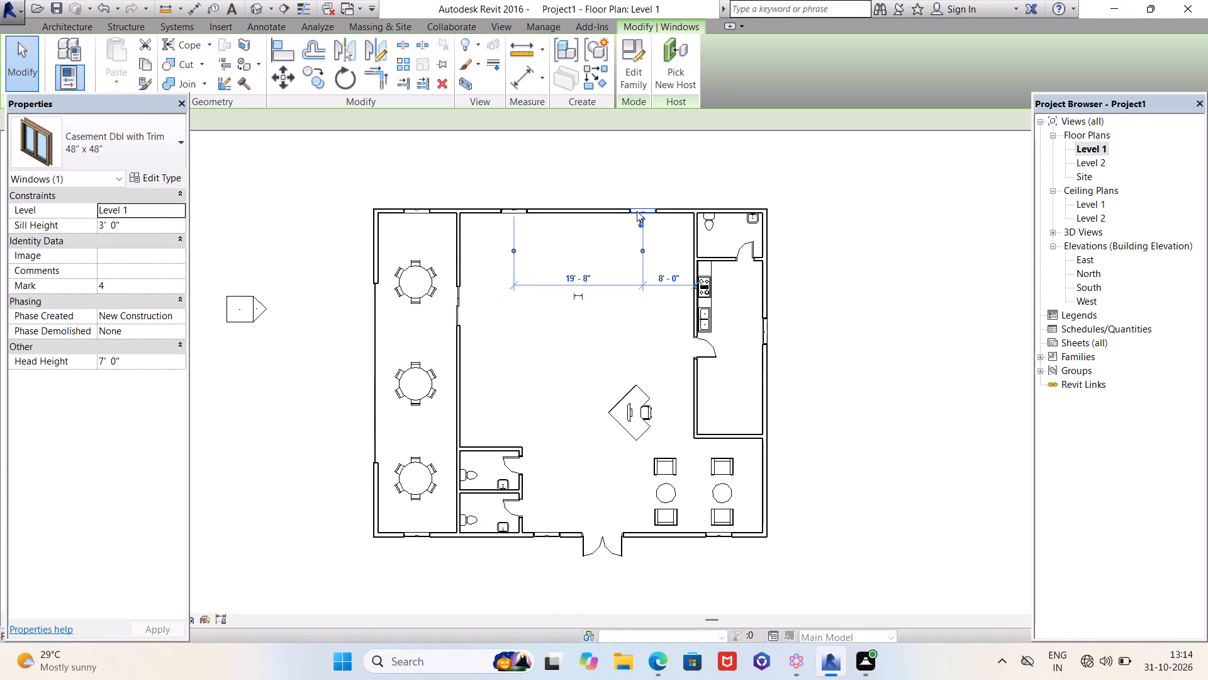
scroll(648, 220, up, 5)
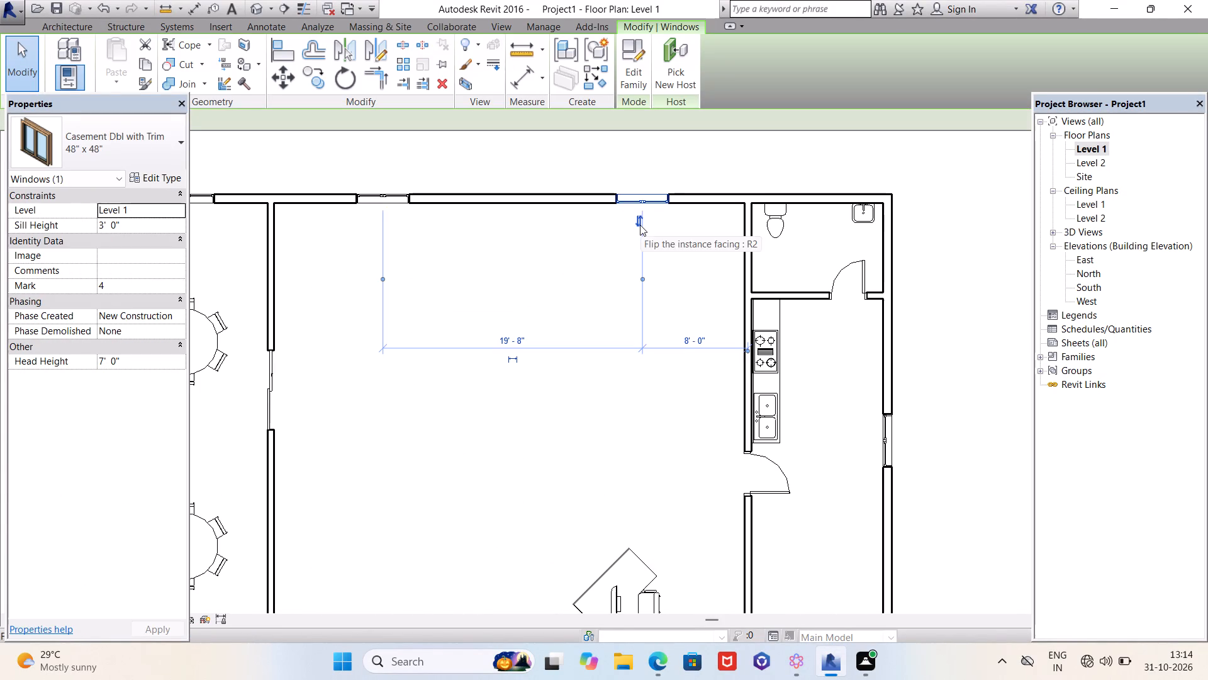
click(640, 216)
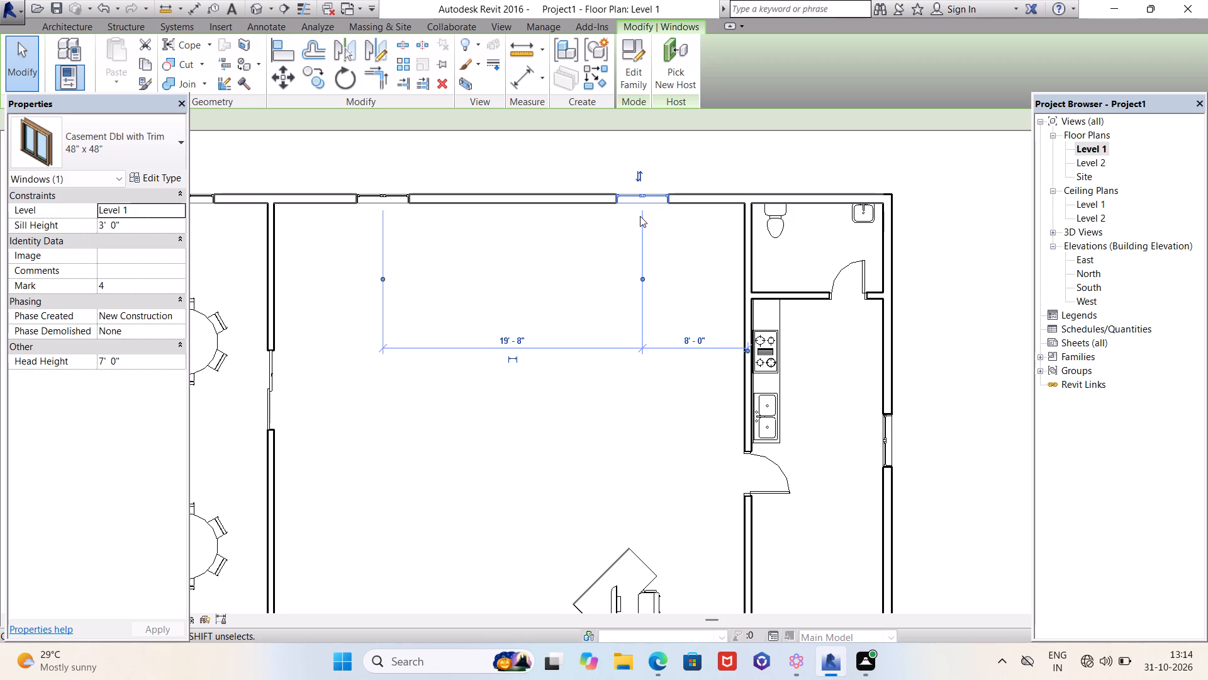
scroll(640, 215, down, 3)
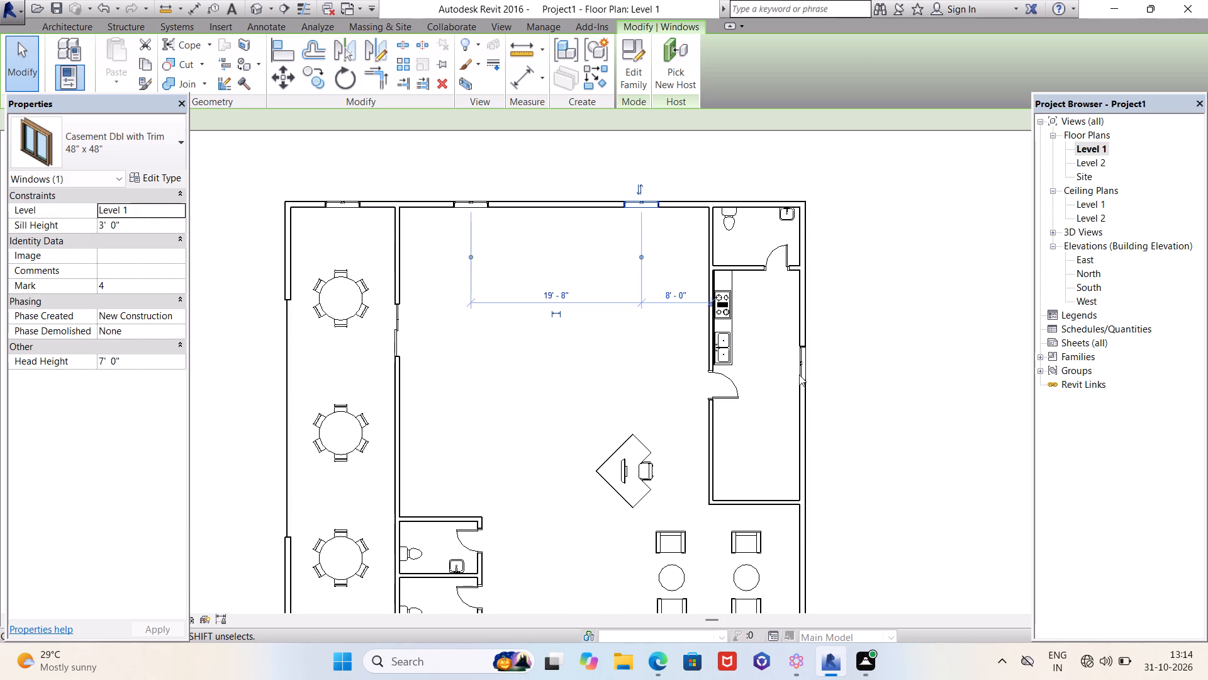
Flip the facing of the casement window in the kitchen's east exterior wall.
click(800, 364)
click(791, 363)
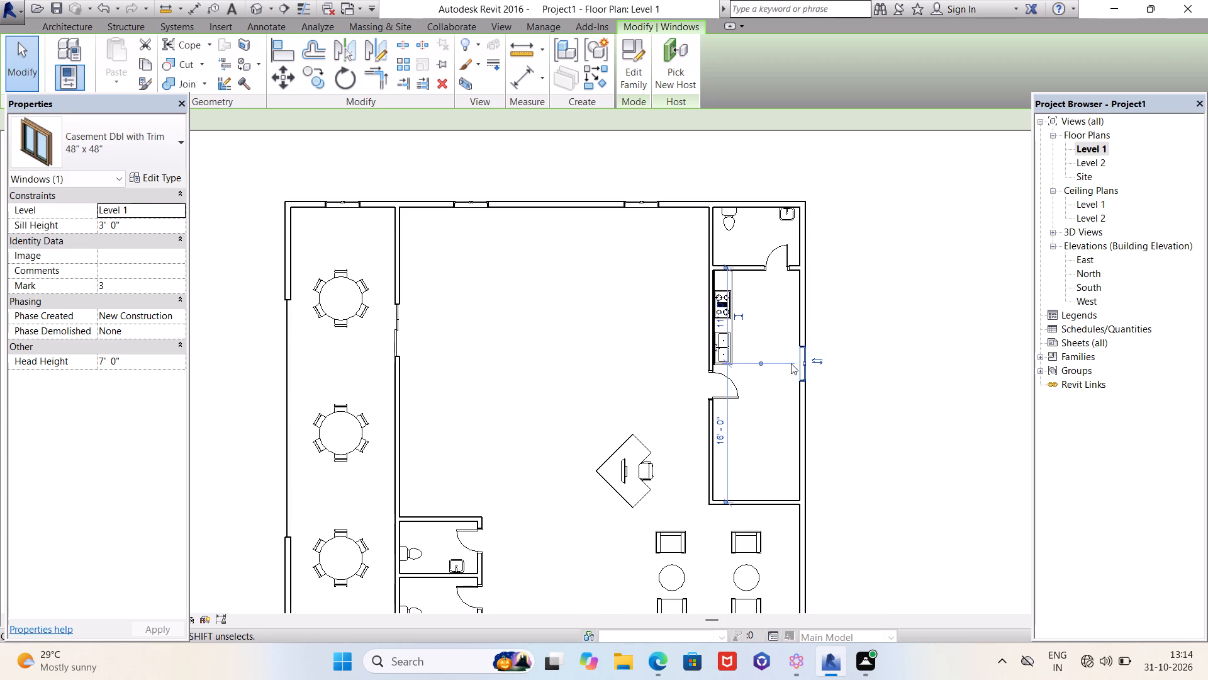
scroll(789, 323, down, 4)
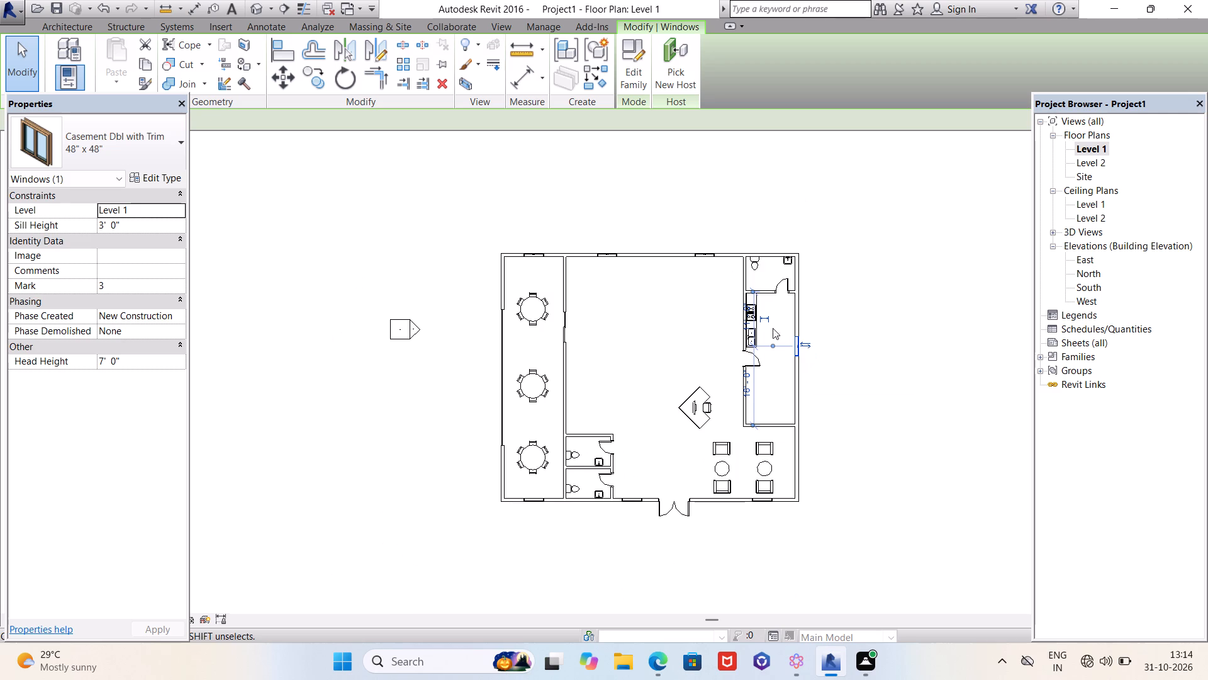
key(Escape)
scroll(783, 344, up, 4)
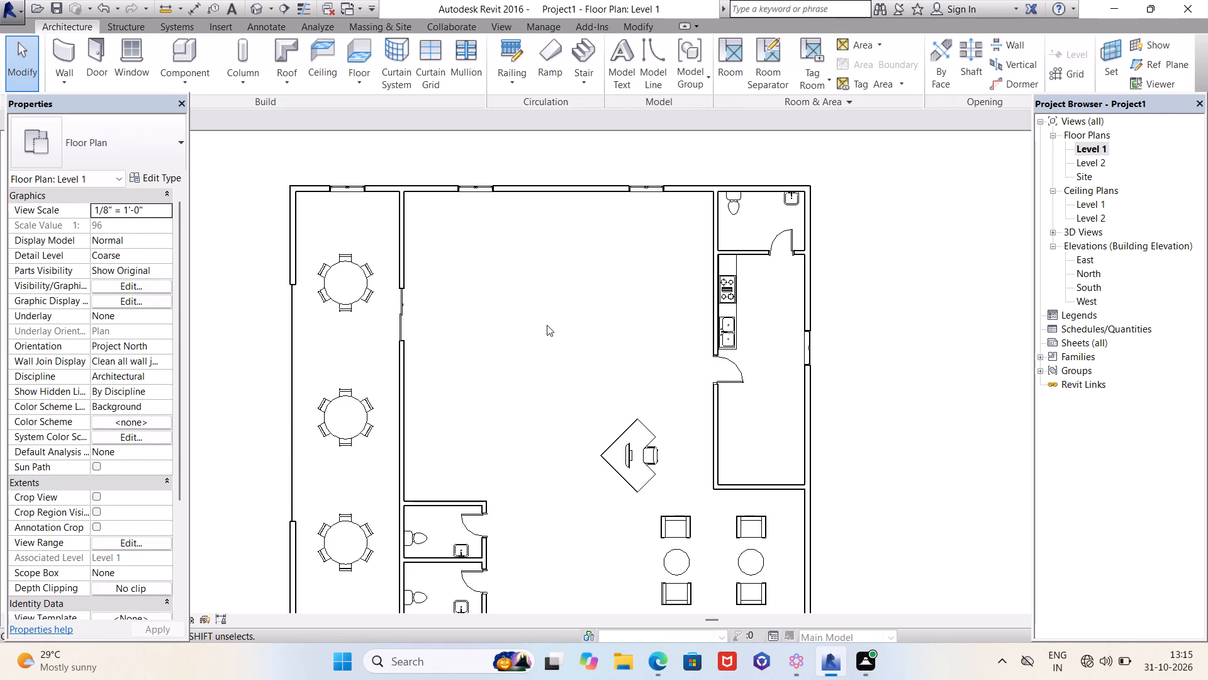
Start placing a component, dismissing the save reminder, and load the Refrigerator family from the Specialty Equipment > Domestic library folder.
click(182, 42)
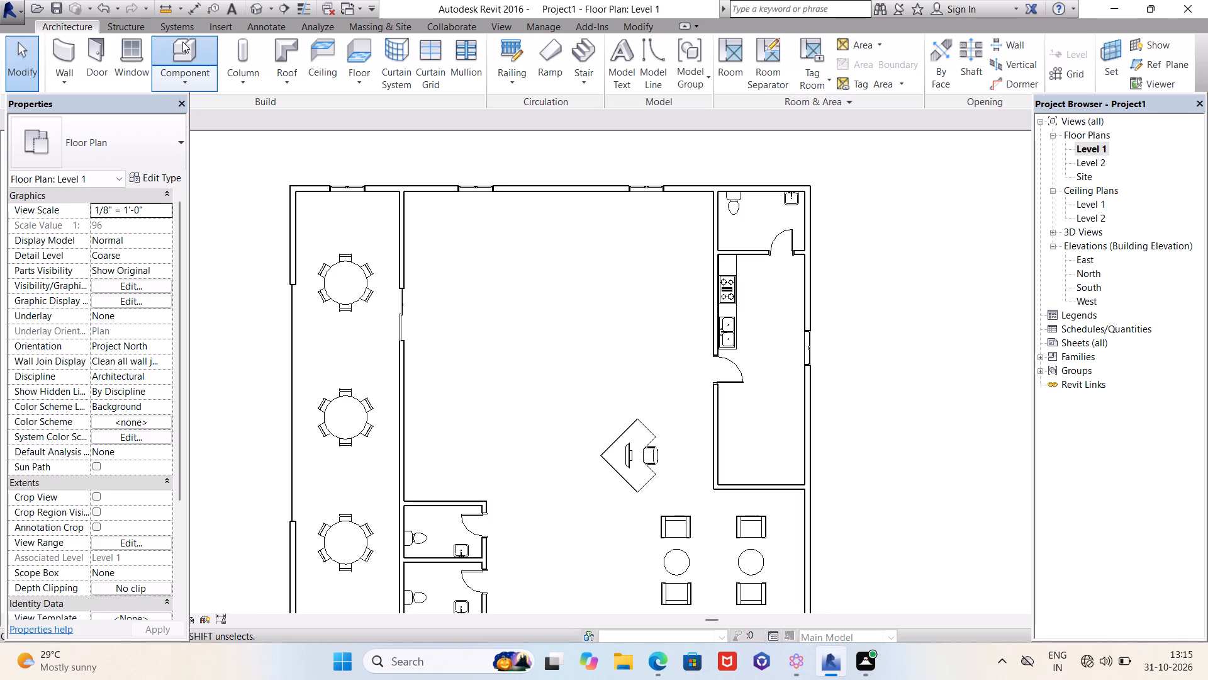
click(729, 193)
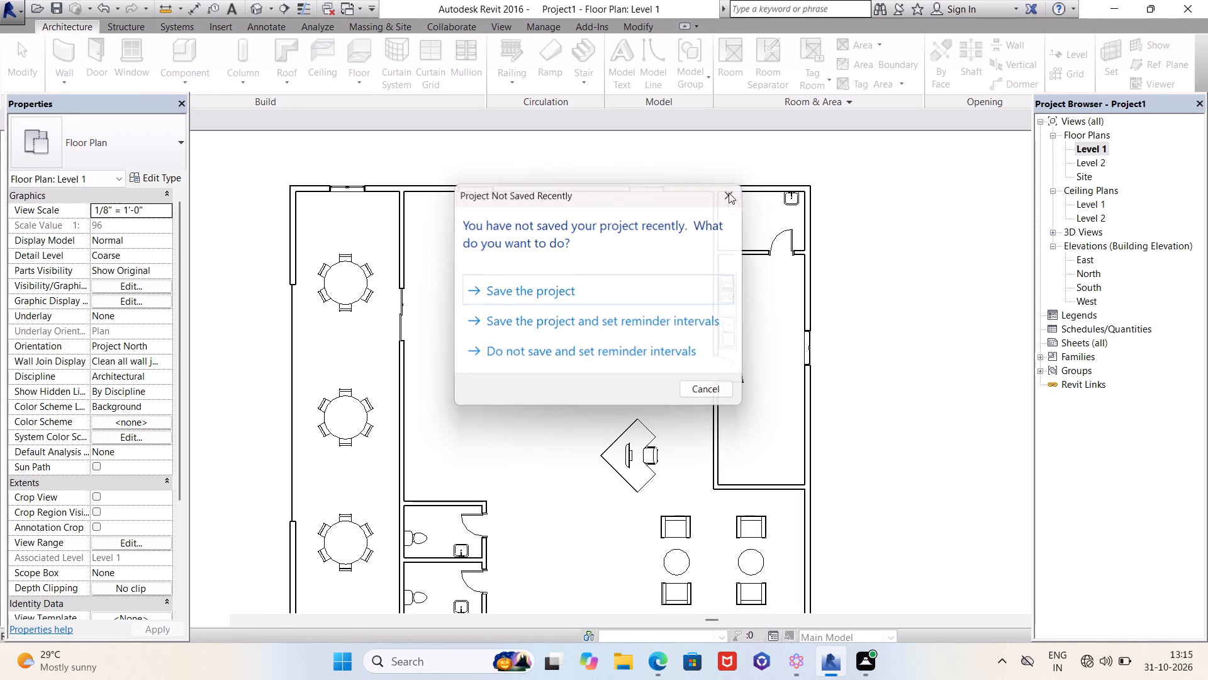
click(631, 52)
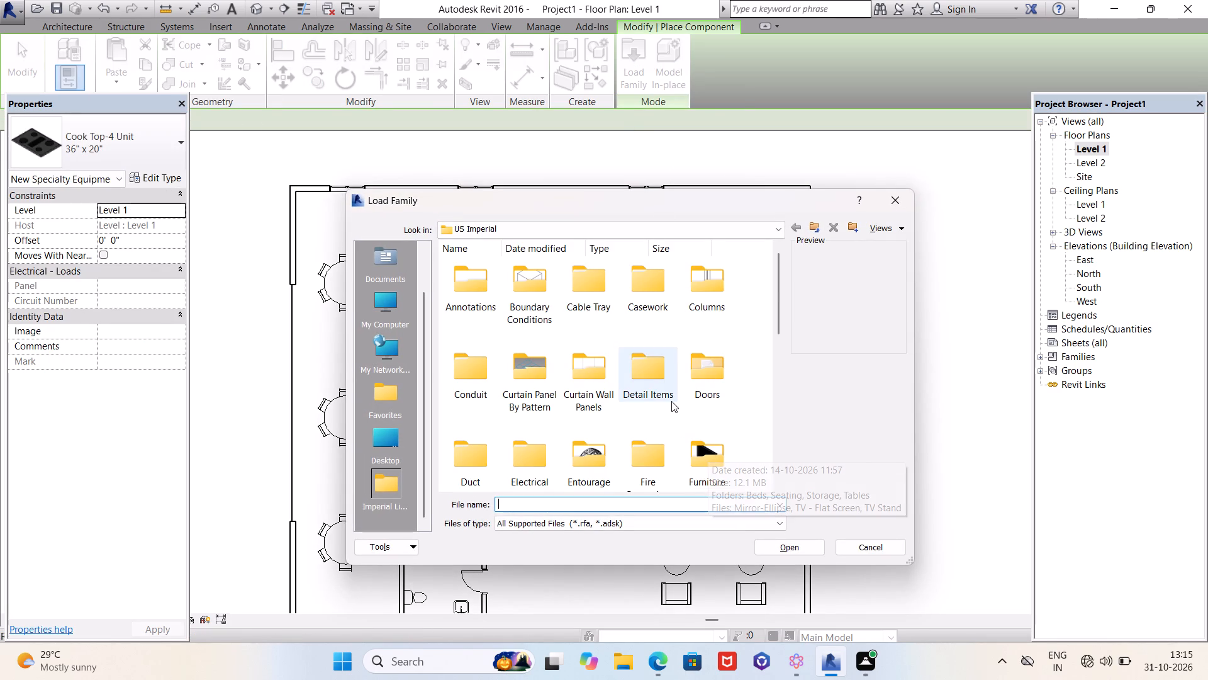
scroll(671, 401, down, 2)
scroll(569, 391, down, 2)
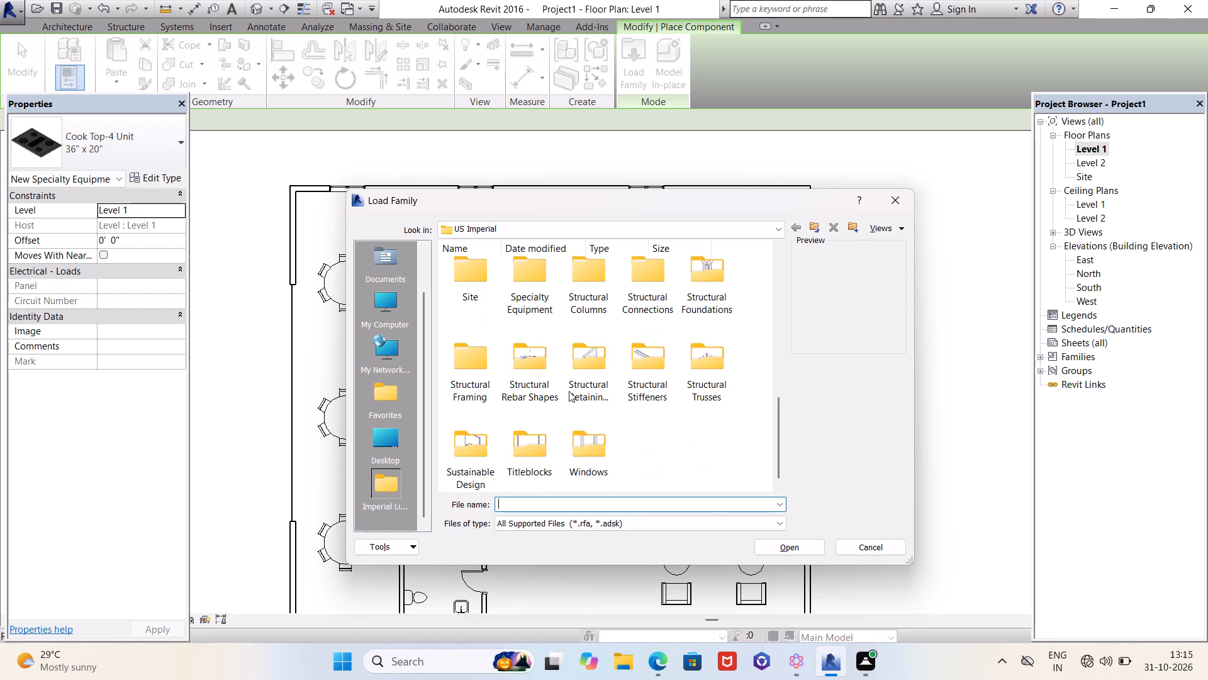
double_click(527, 286)
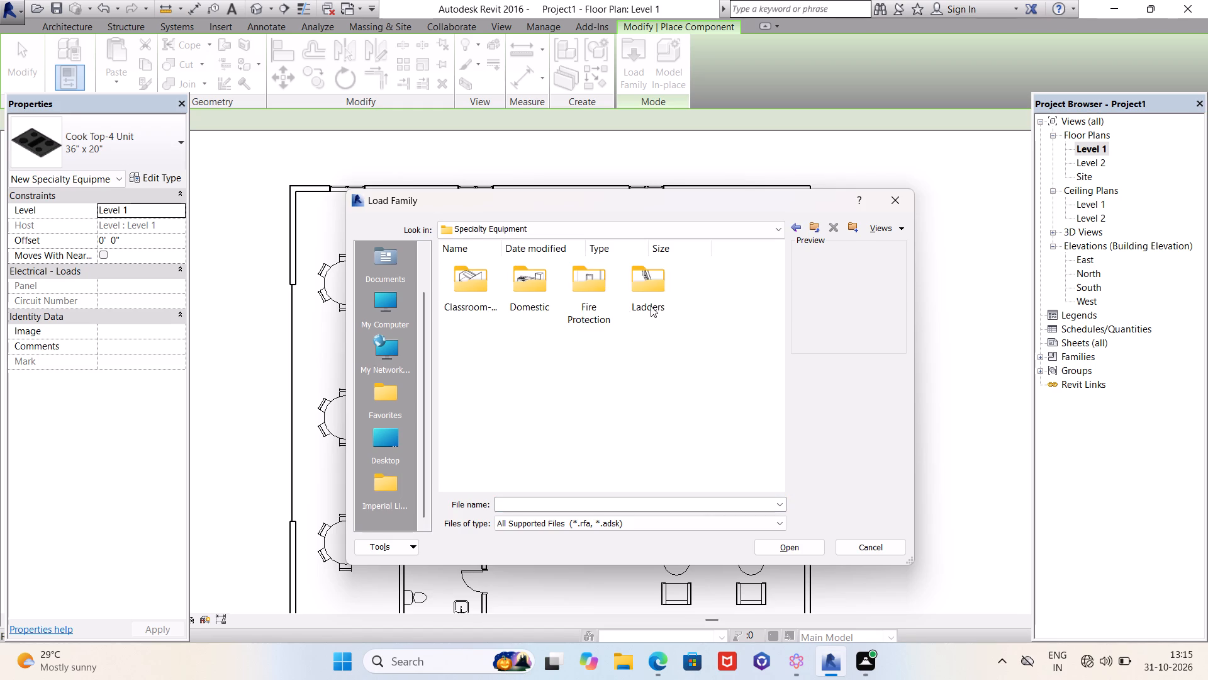
double_click(547, 292)
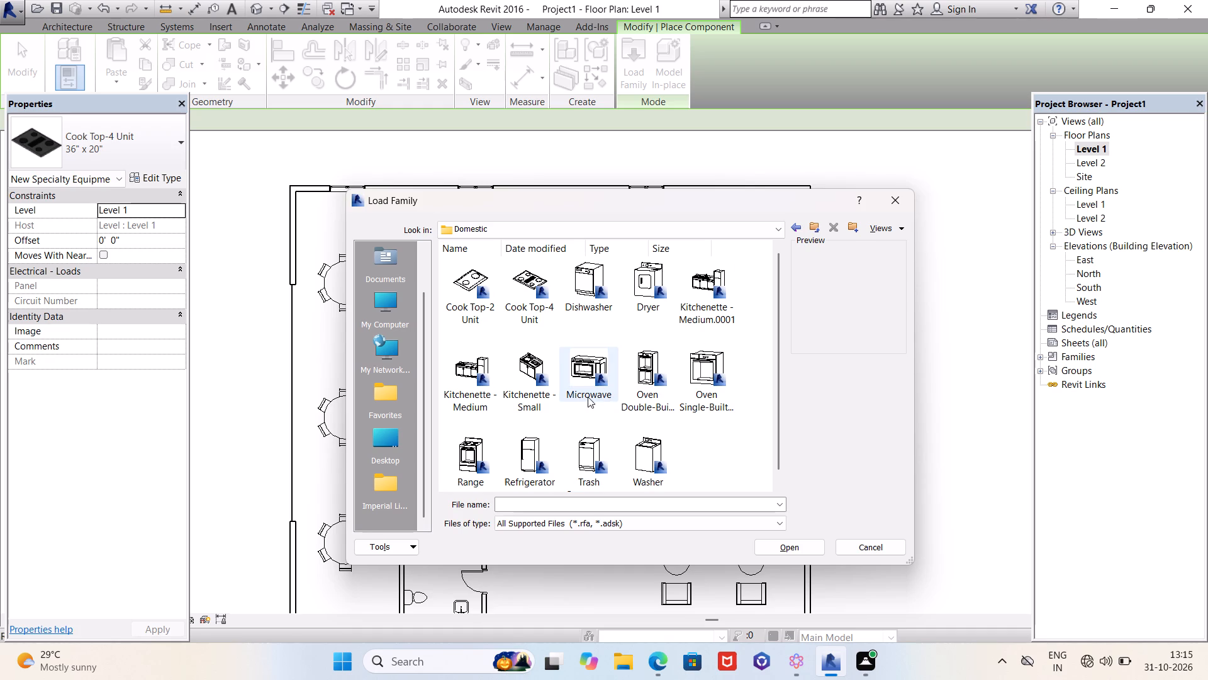
click(526, 467)
scroll(624, 387, down, 3)
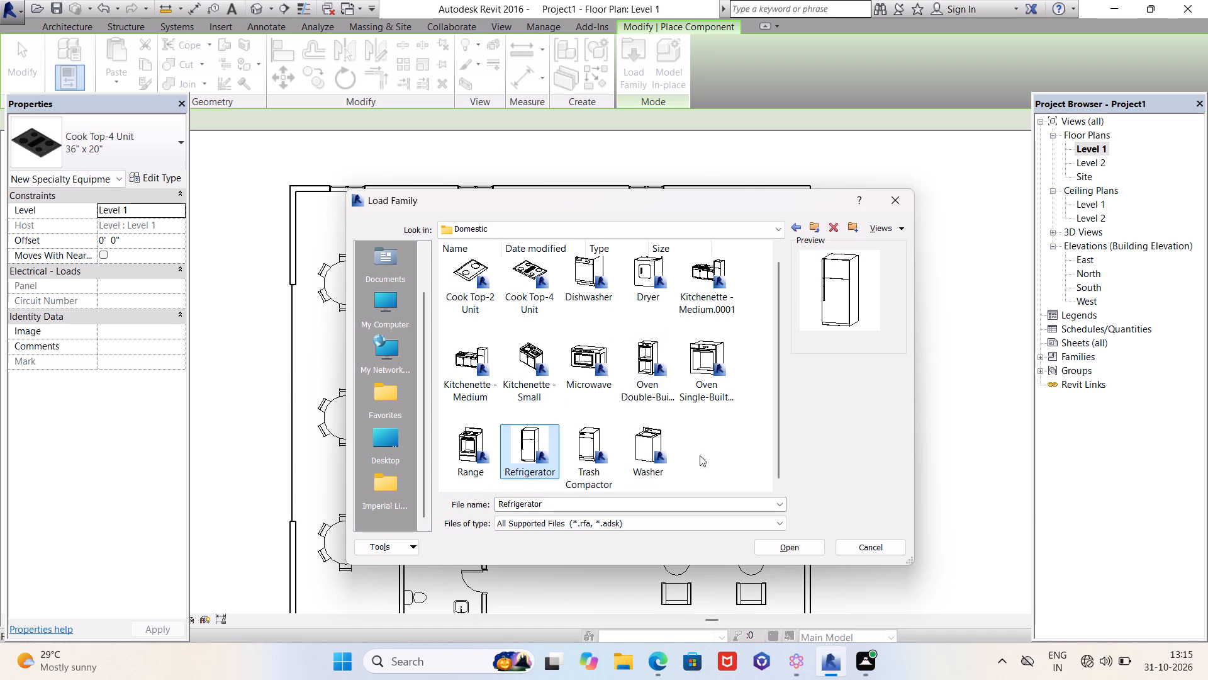
click(790, 541)
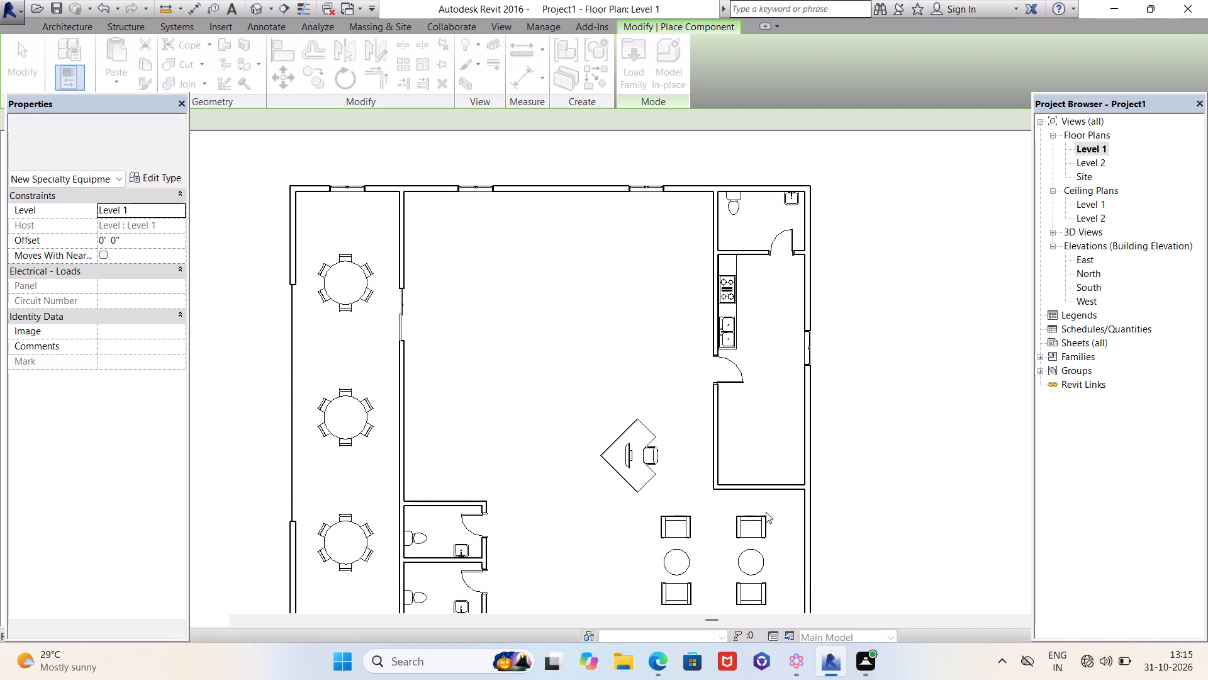
Place one 30" x 32" RH refrigerator in the kitchen's southwest corner, against the south wall.
scroll(764, 468, up, 3)
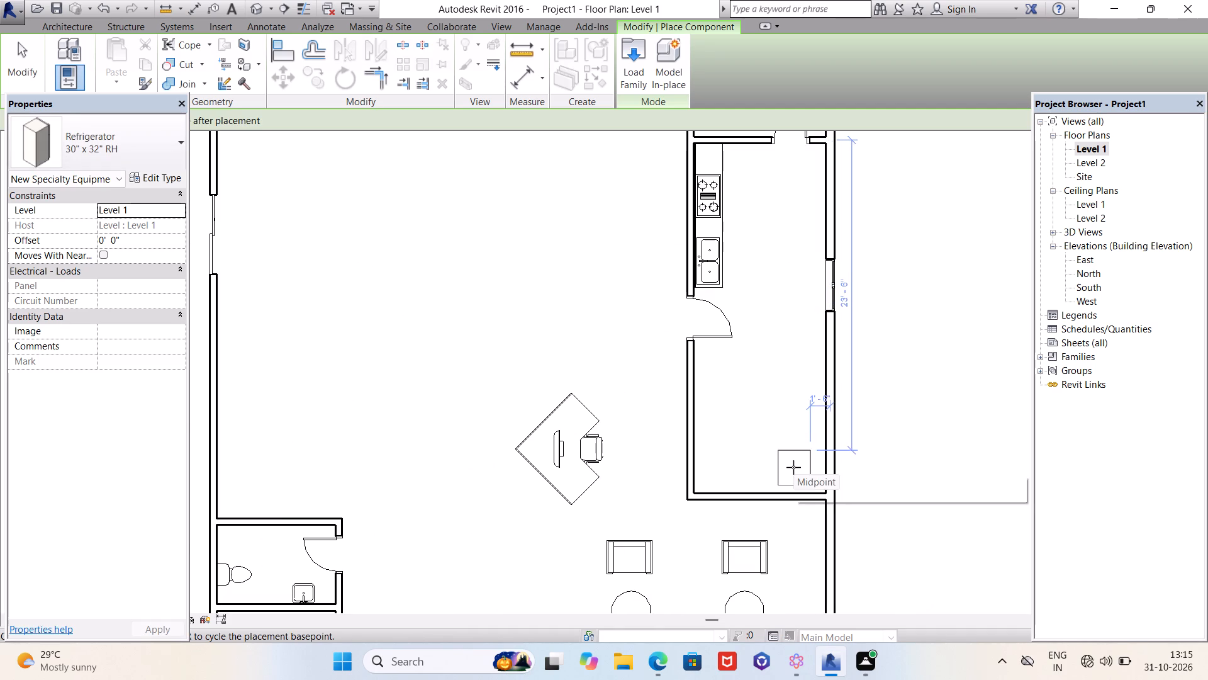
scroll(788, 471, up, 3)
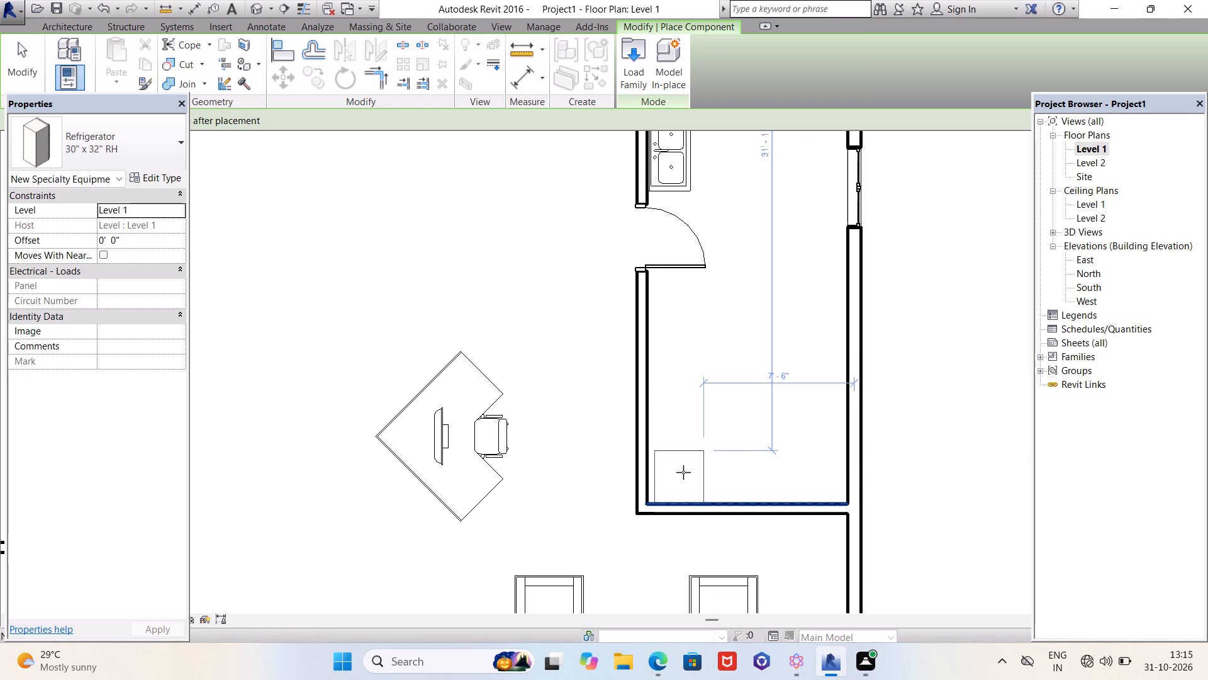
click(683, 472)
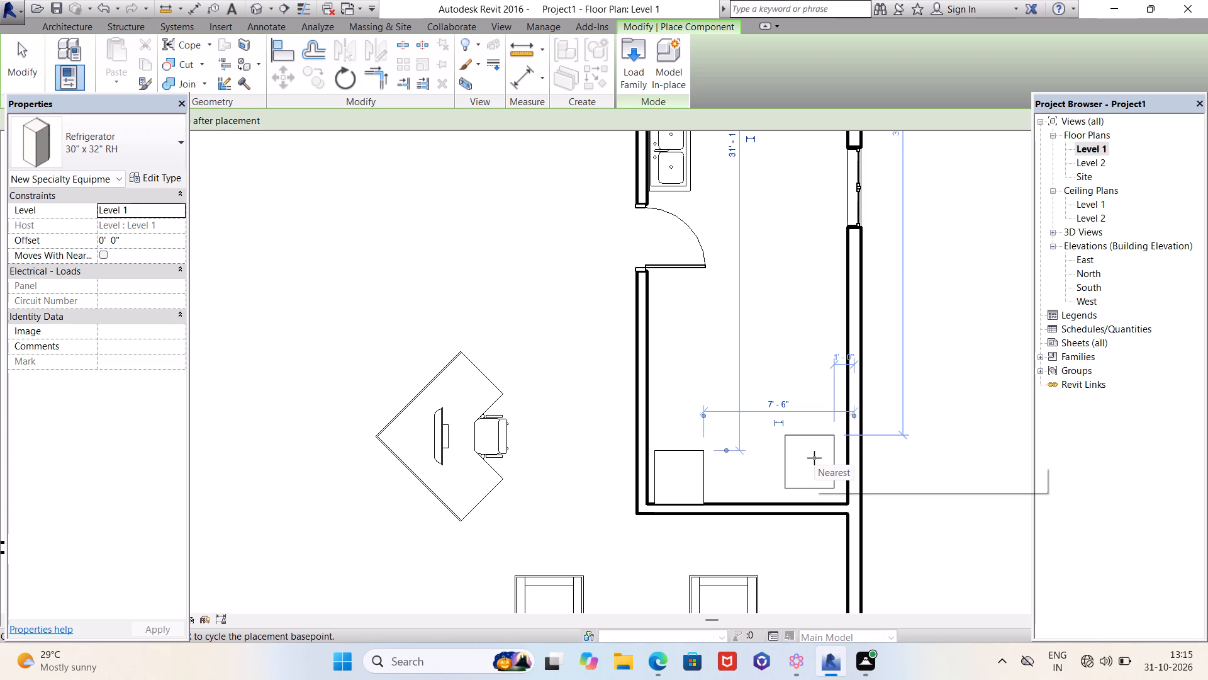
key(Escape)
key(Escape)
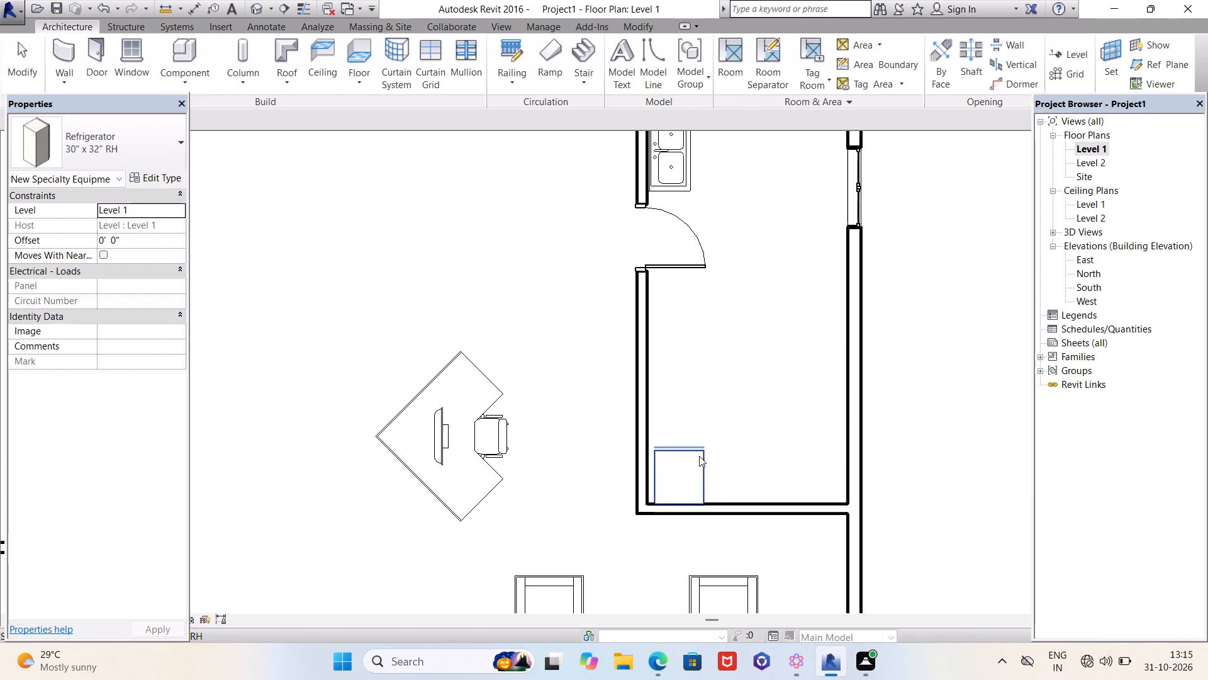
Nudge the refrigerator one increment north, away from the kitchen's south wall.
click(699, 456)
key(Up)
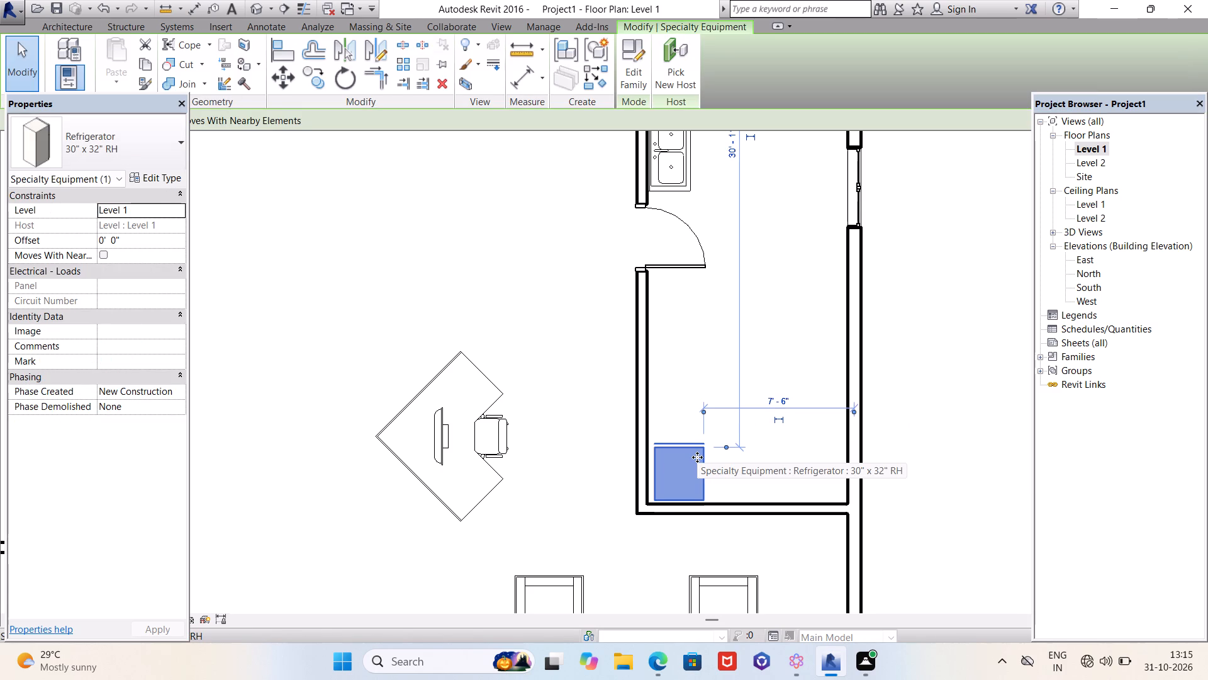
key(Escape)
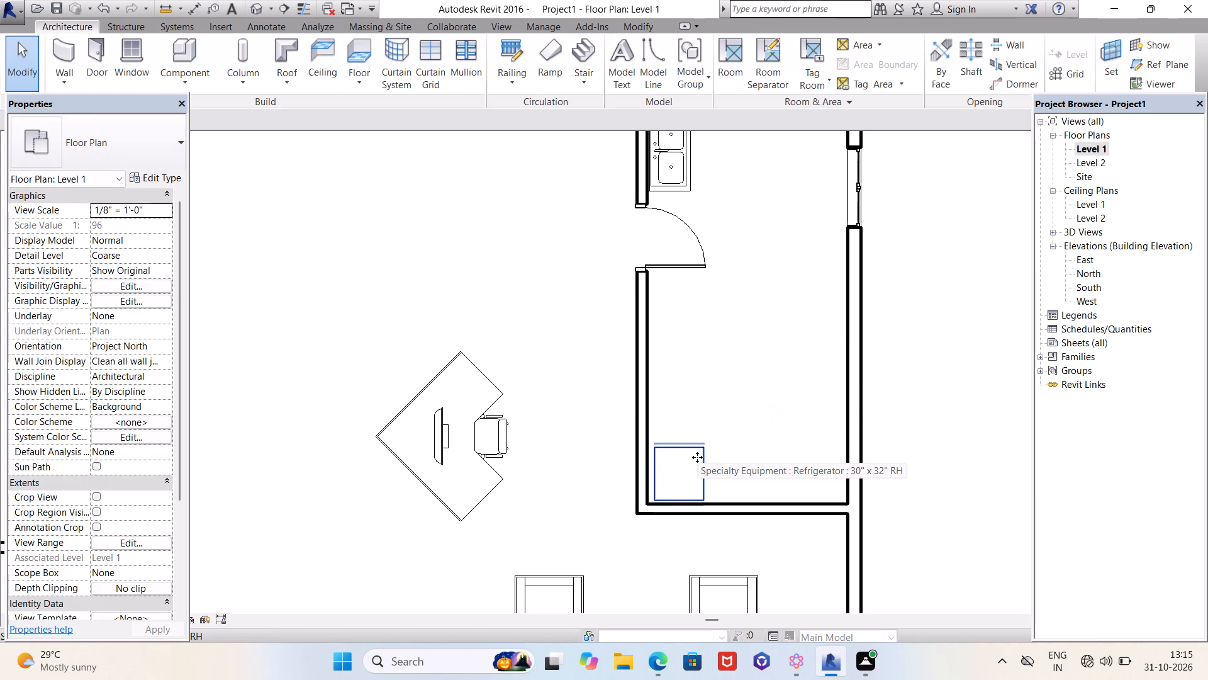
In the default 3D view, rotate the refrigerator 180 degrees so its doors face into the kitchen.
click(257, 8)
scroll(547, 200, down, 5)
scroll(615, 241, down, 6)
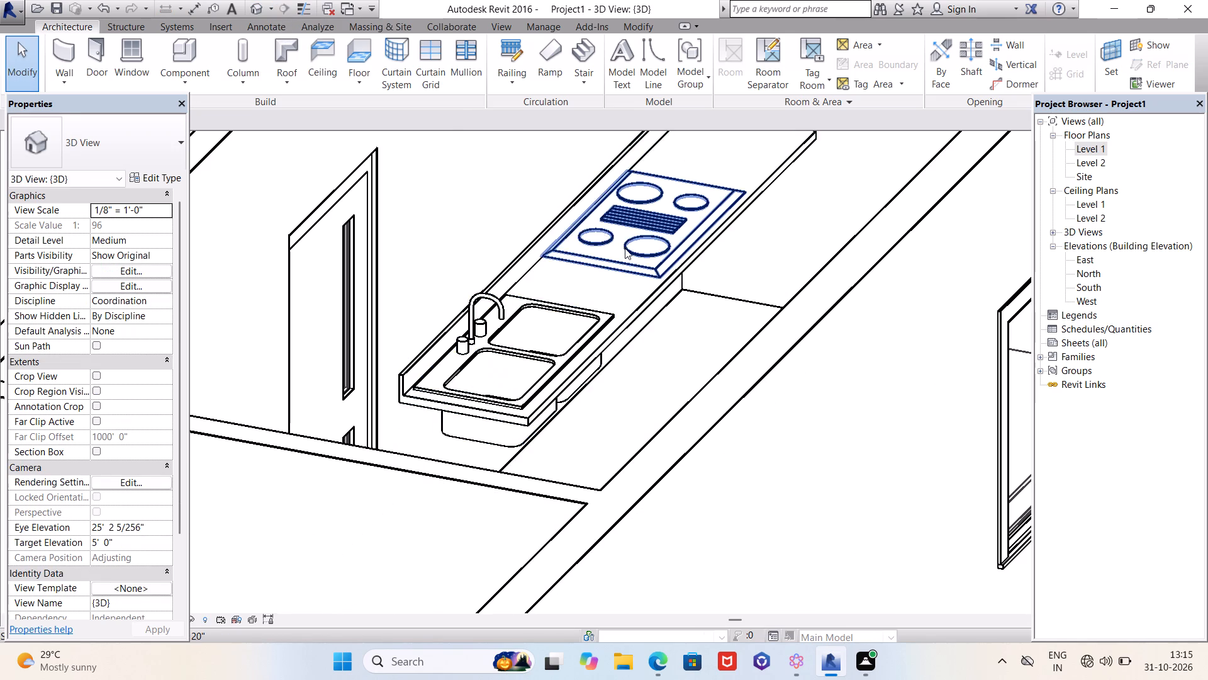
scroll(631, 252, down, 7)
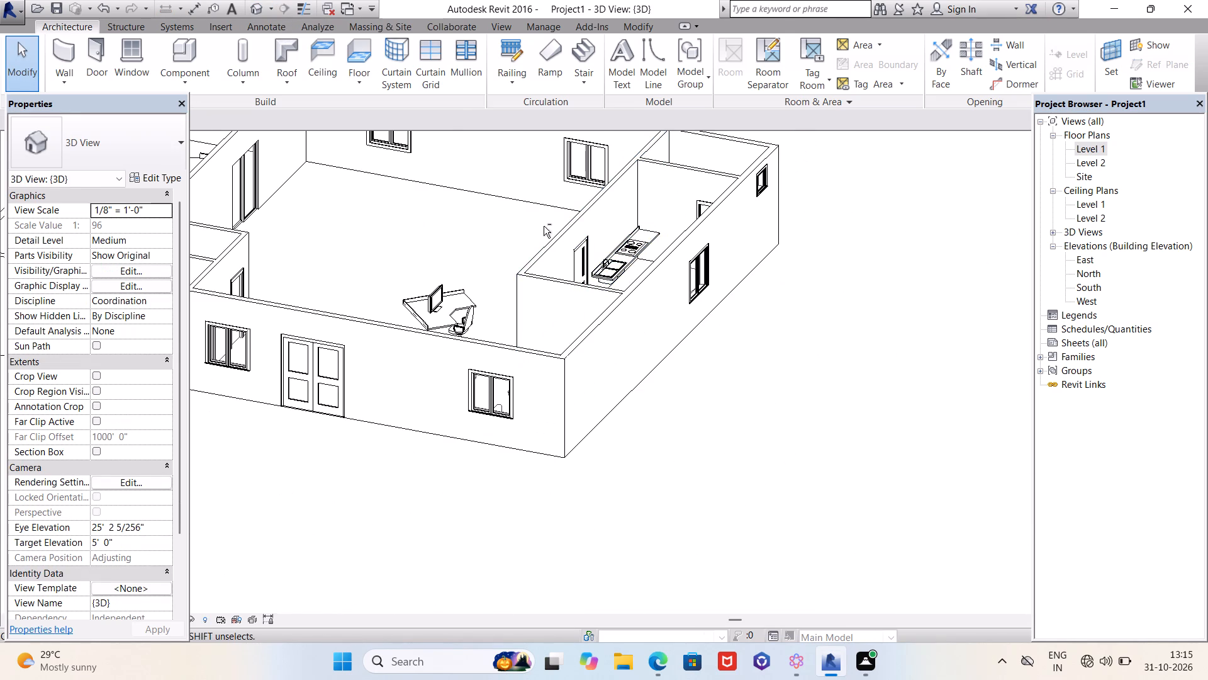
shift+middle_drag(533, 224, 285, 476)
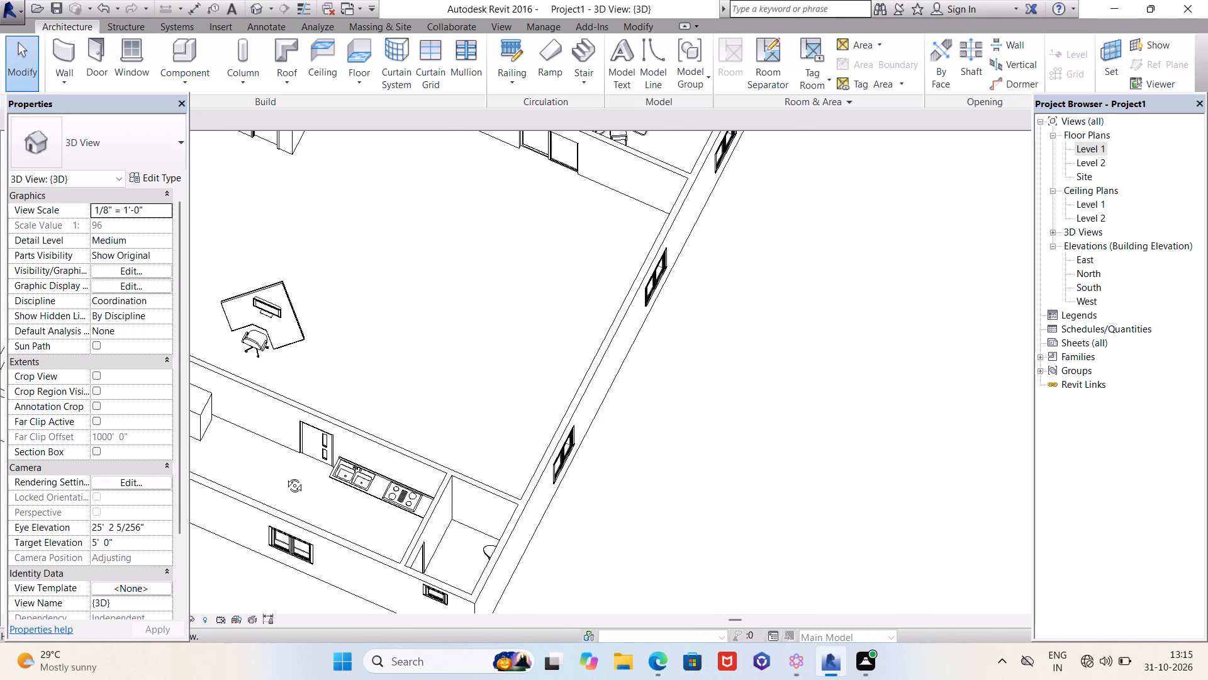
shift+middle_drag(285, 476, 332, 436)
scroll(522, 354, down, 4)
scroll(358, 406, down, 1)
scroll(358, 406, up, 5)
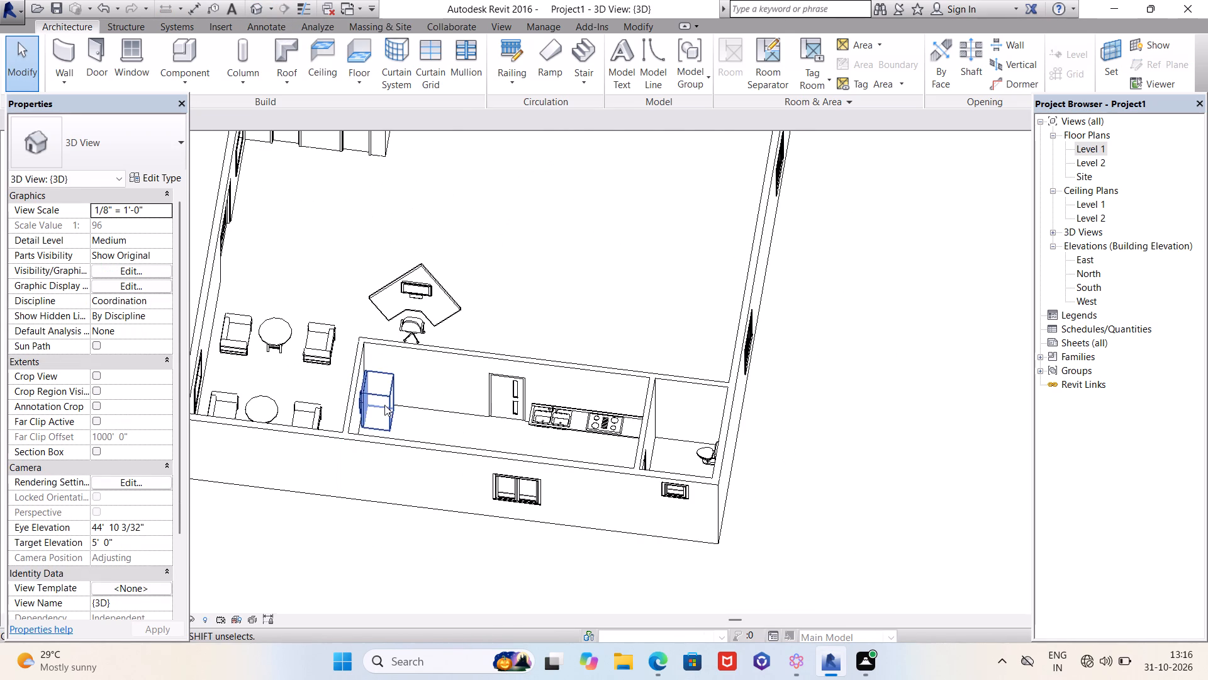
click(384, 405)
key(space)
key(space)
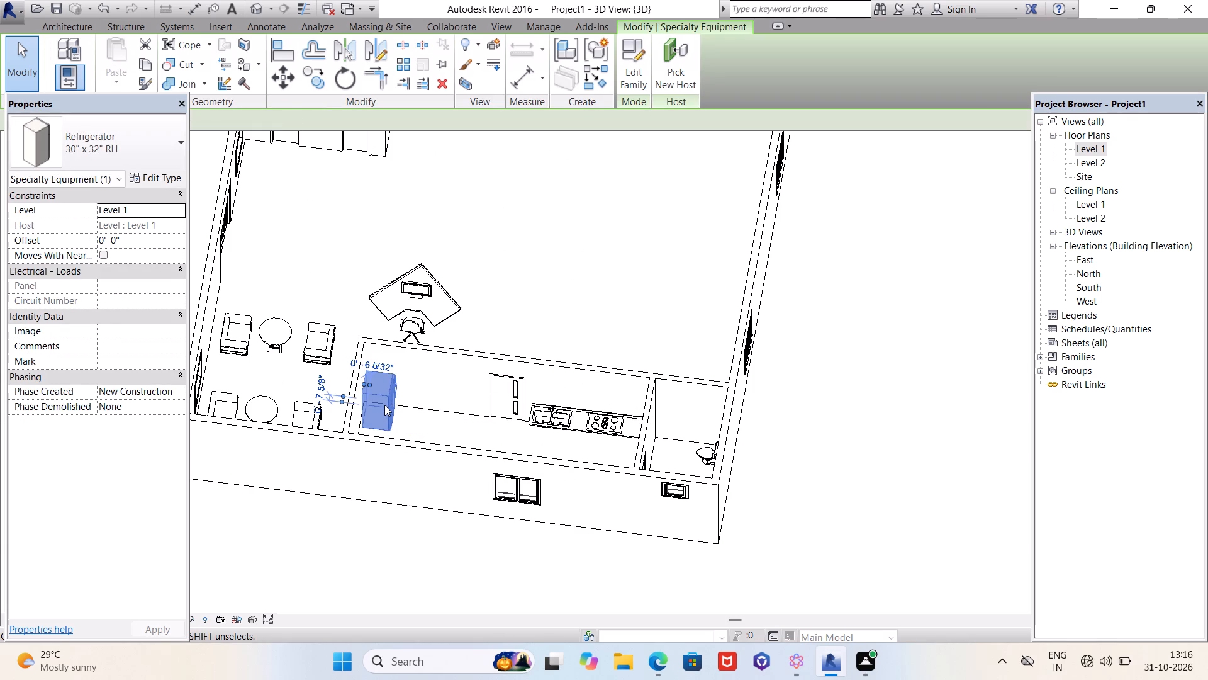
key(Escape)
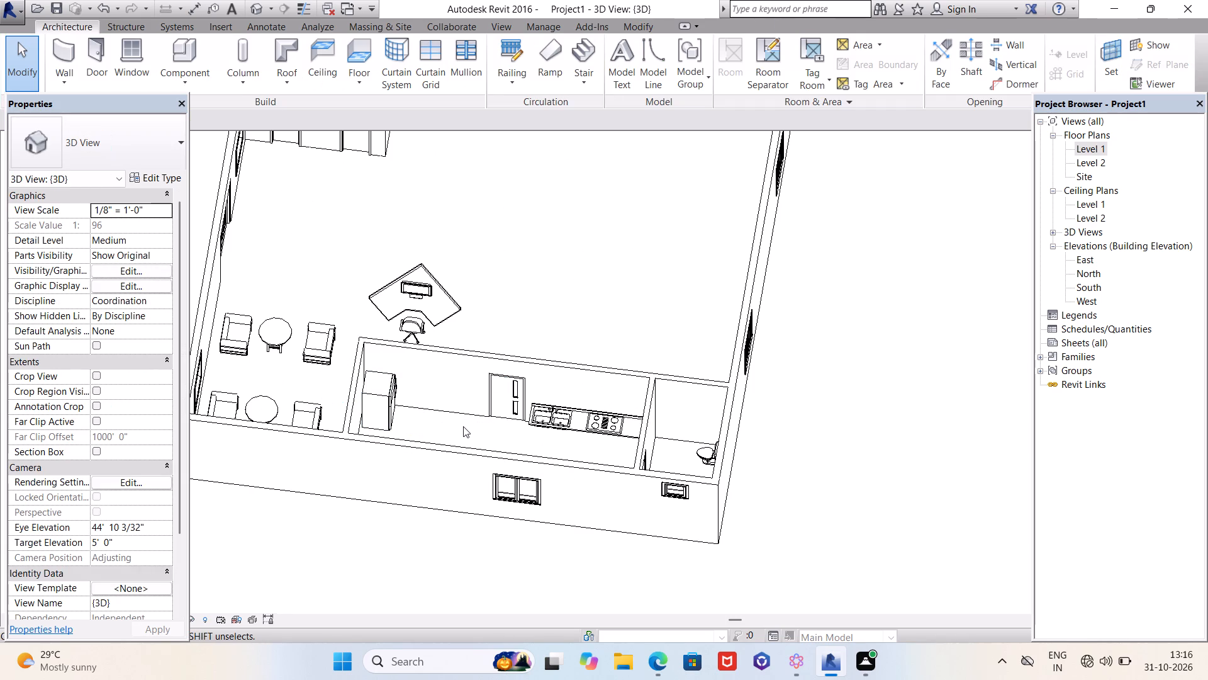
Examine the kitchen and overall building layout in 3D, and return to the Level 1 floor plan to review it.
shift+middle_drag(495, 421, 408, 416)
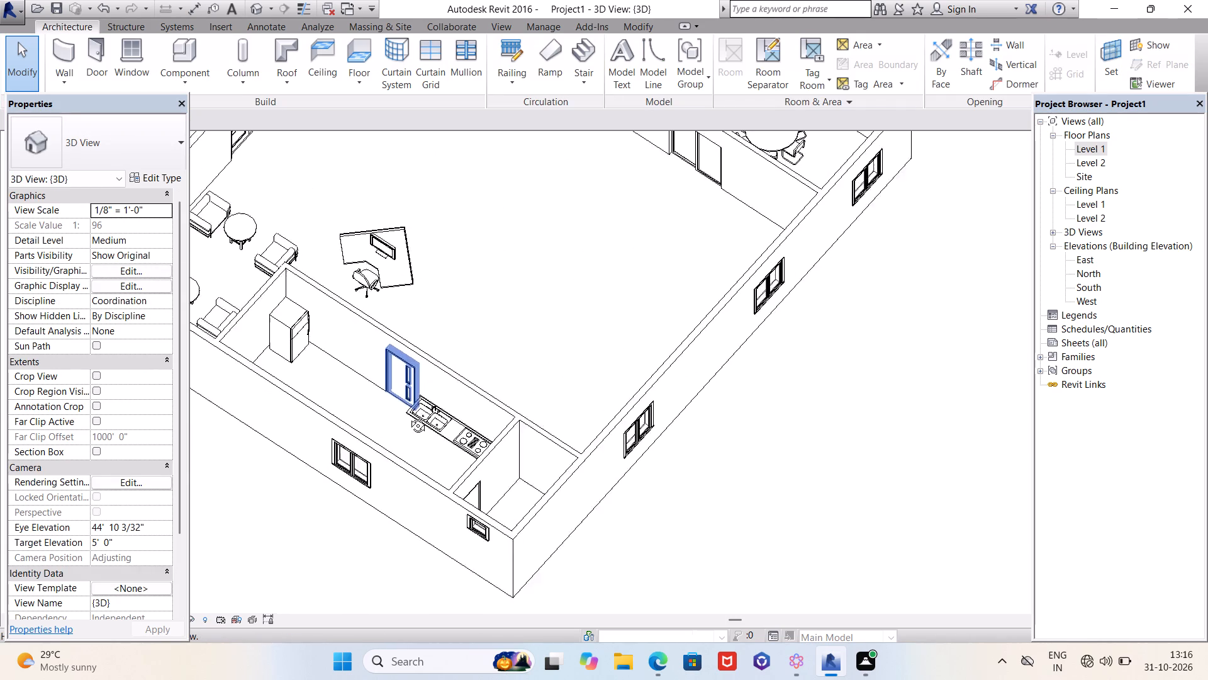
shift+middle_drag(408, 416, 696, 319)
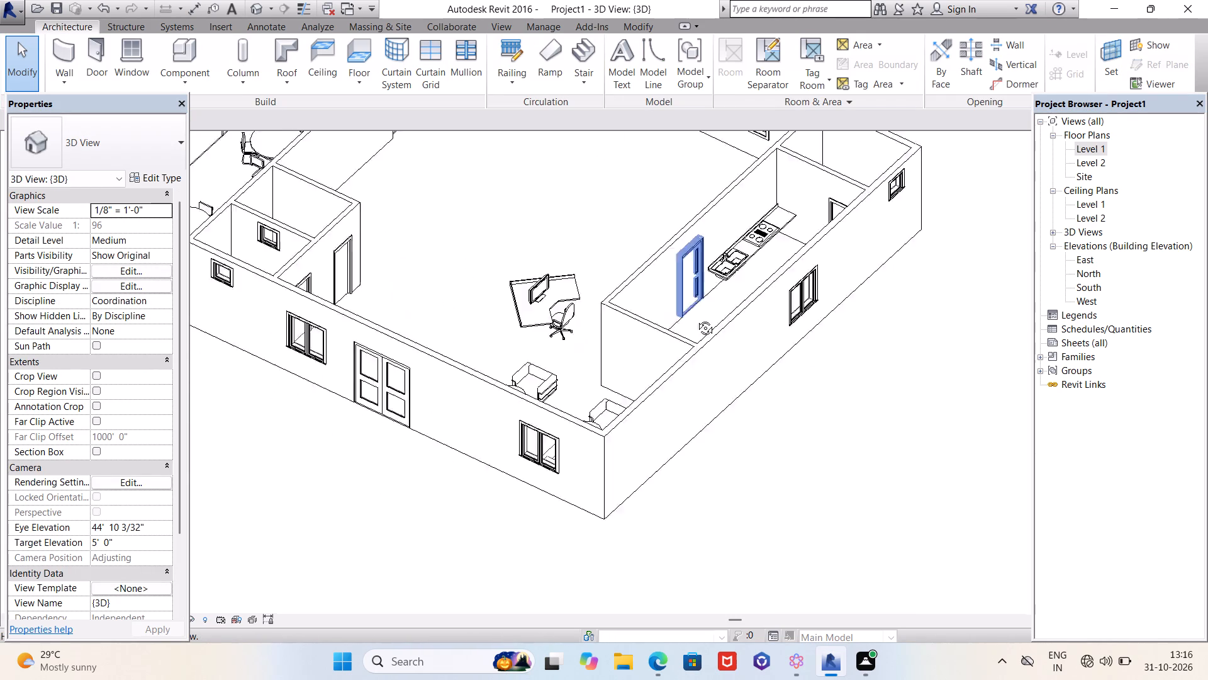
shift+middle_drag(696, 319, 823, 332)
scroll(768, 438, down, 4)
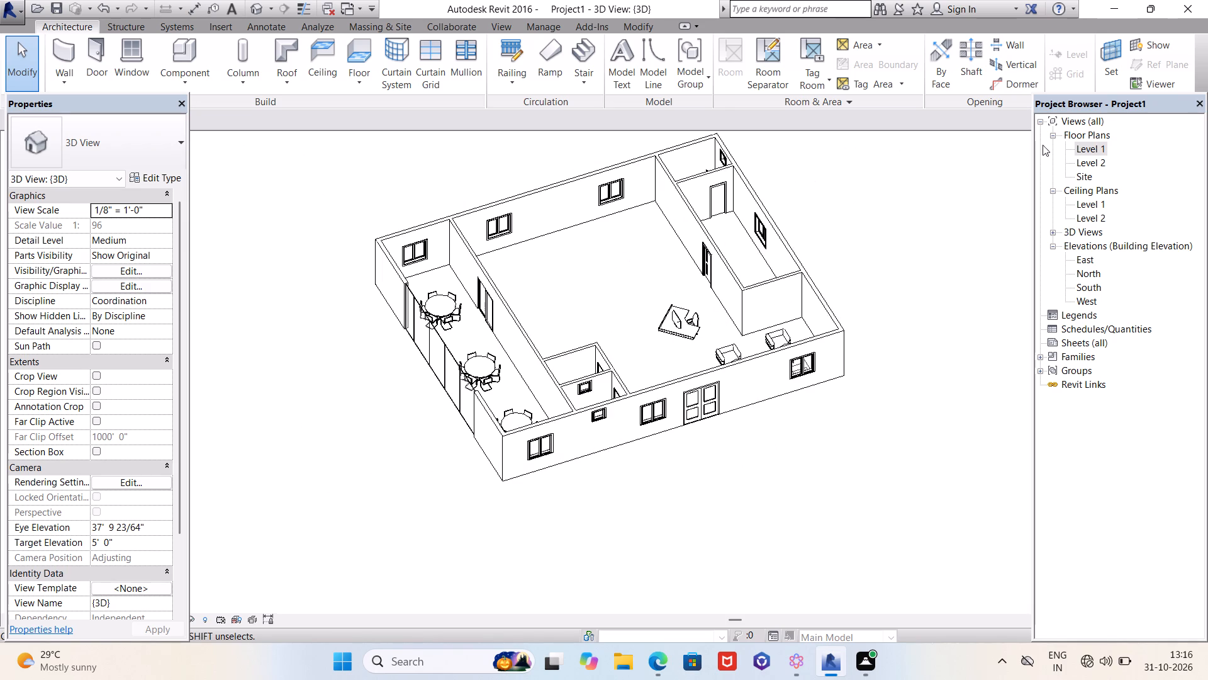
double_click(1081, 150)
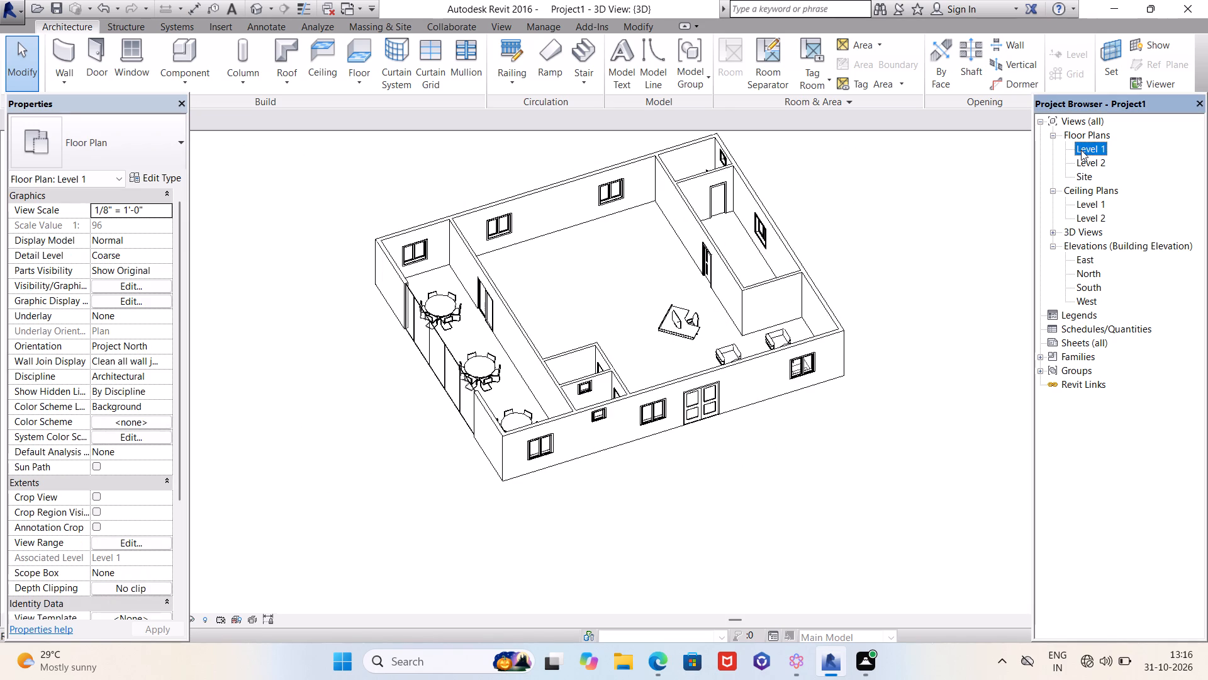
scroll(831, 358, down, 9)
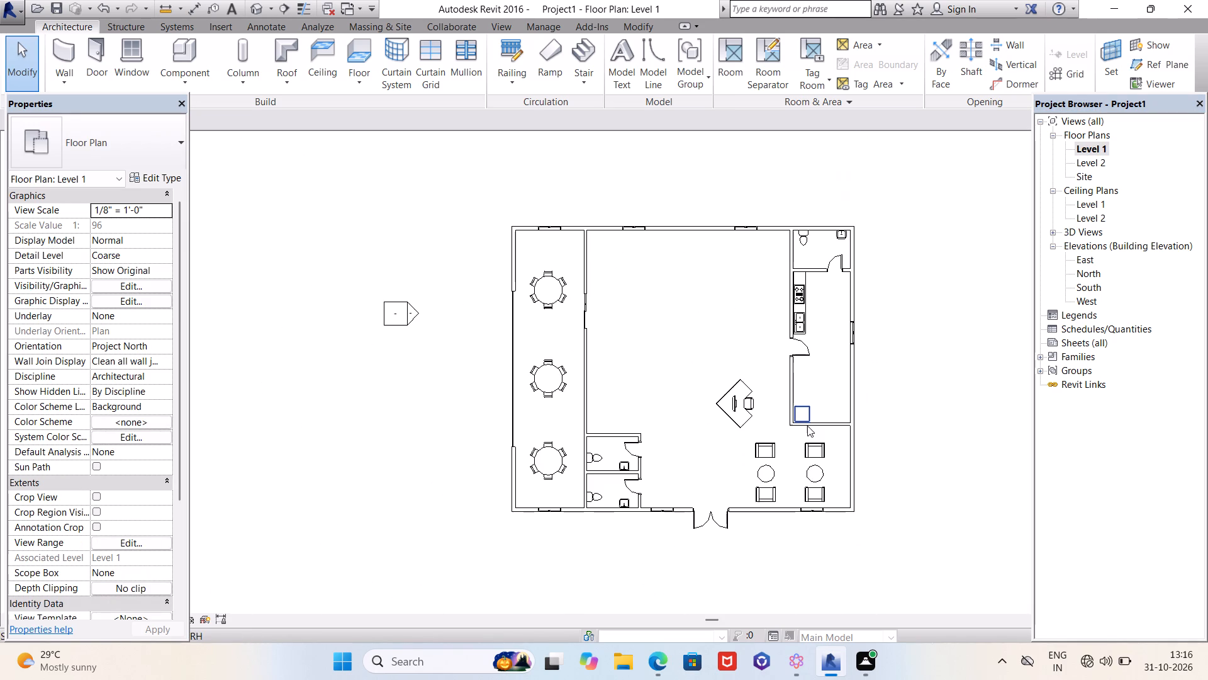
scroll(712, 420, up, 2)
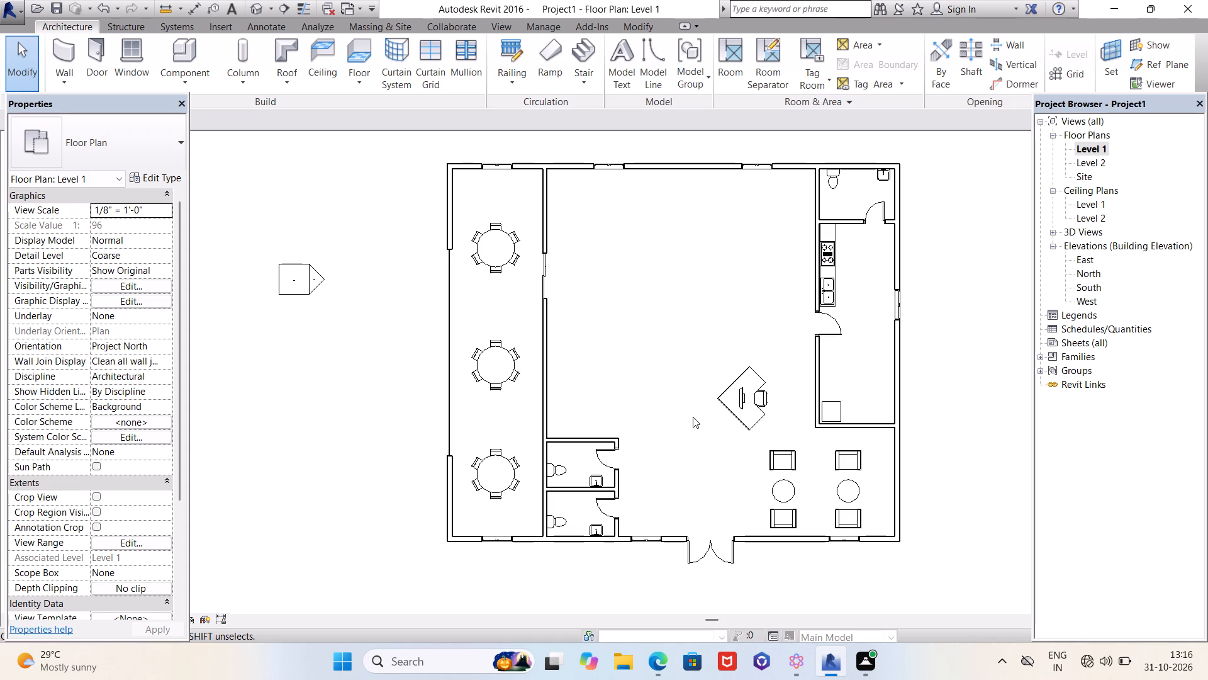
scroll(693, 417, down, 1)
scroll(830, 407, up, 3)
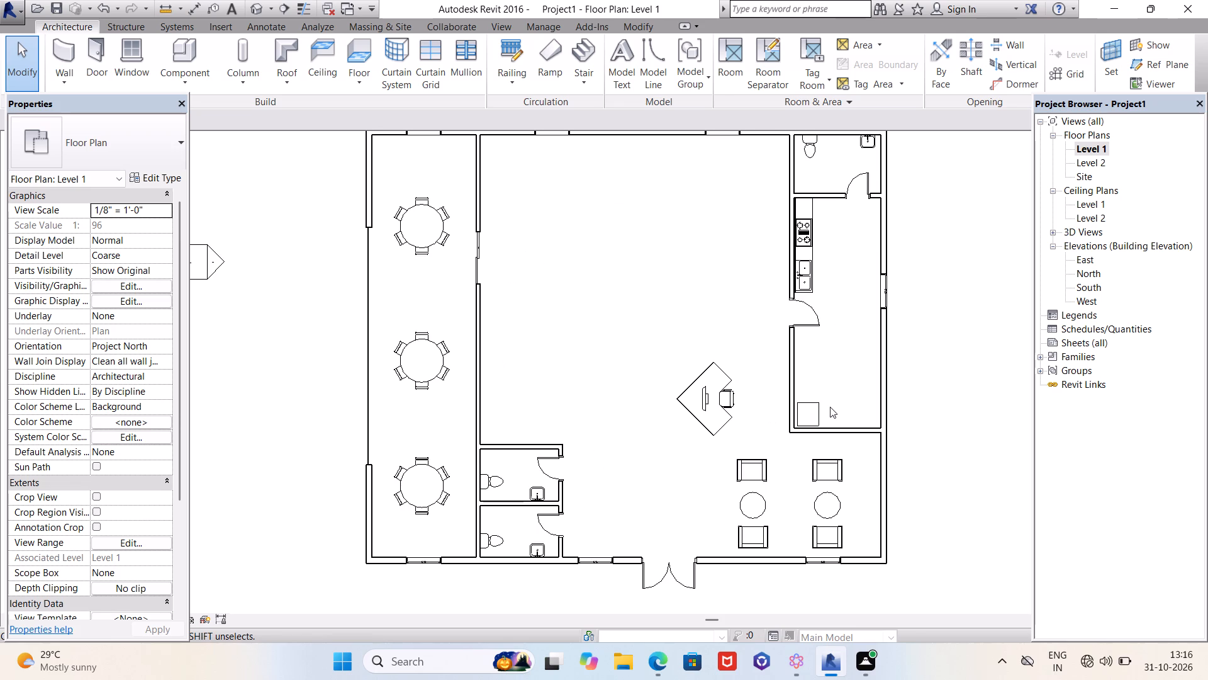
Load the Counter Top-Island family from the Counter Tops folder of the US Imperial Casework library.
click(182, 48)
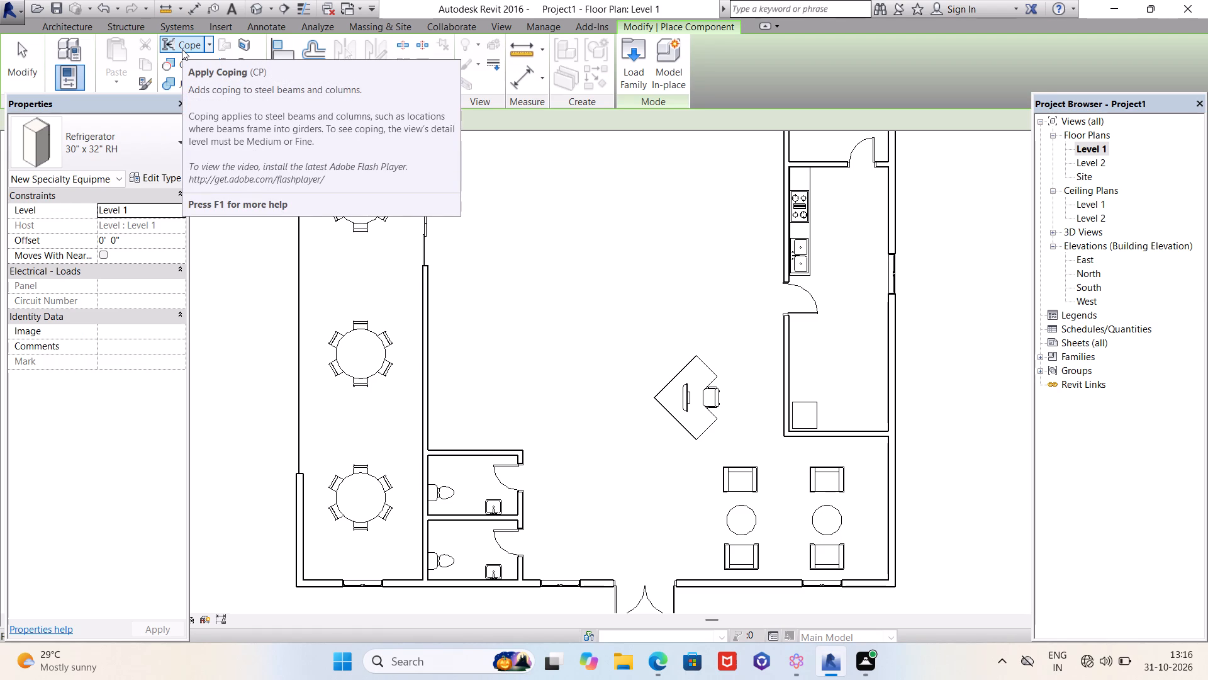
click(626, 54)
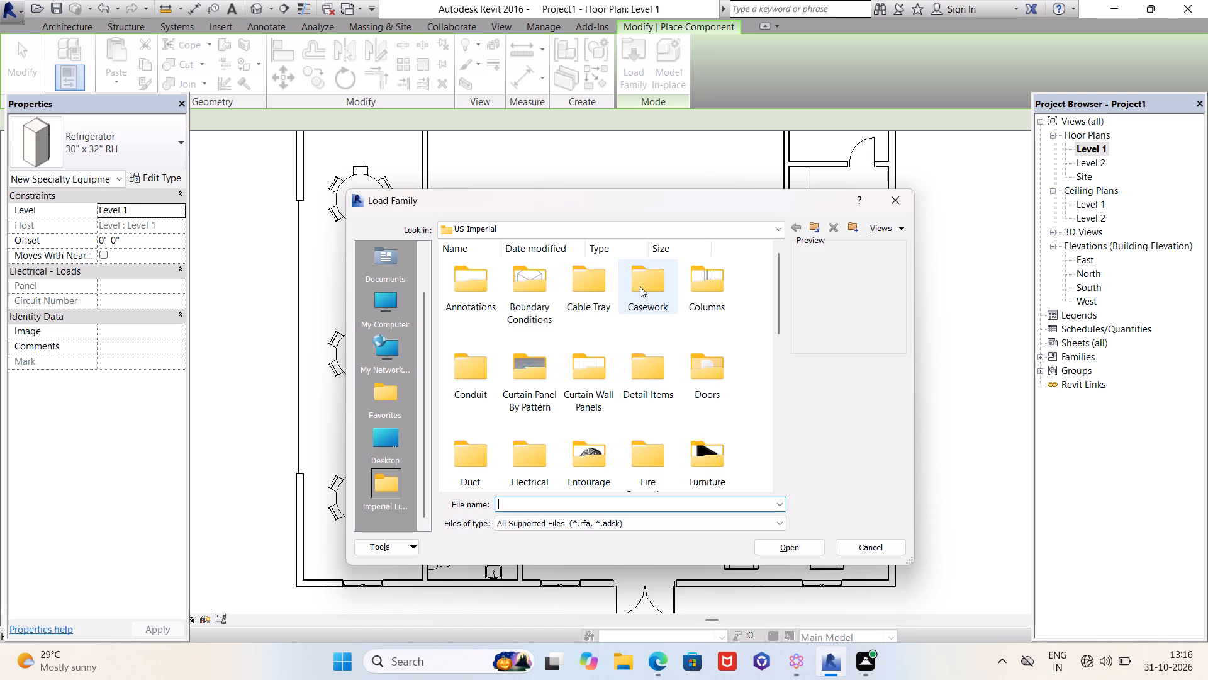
double_click(640, 286)
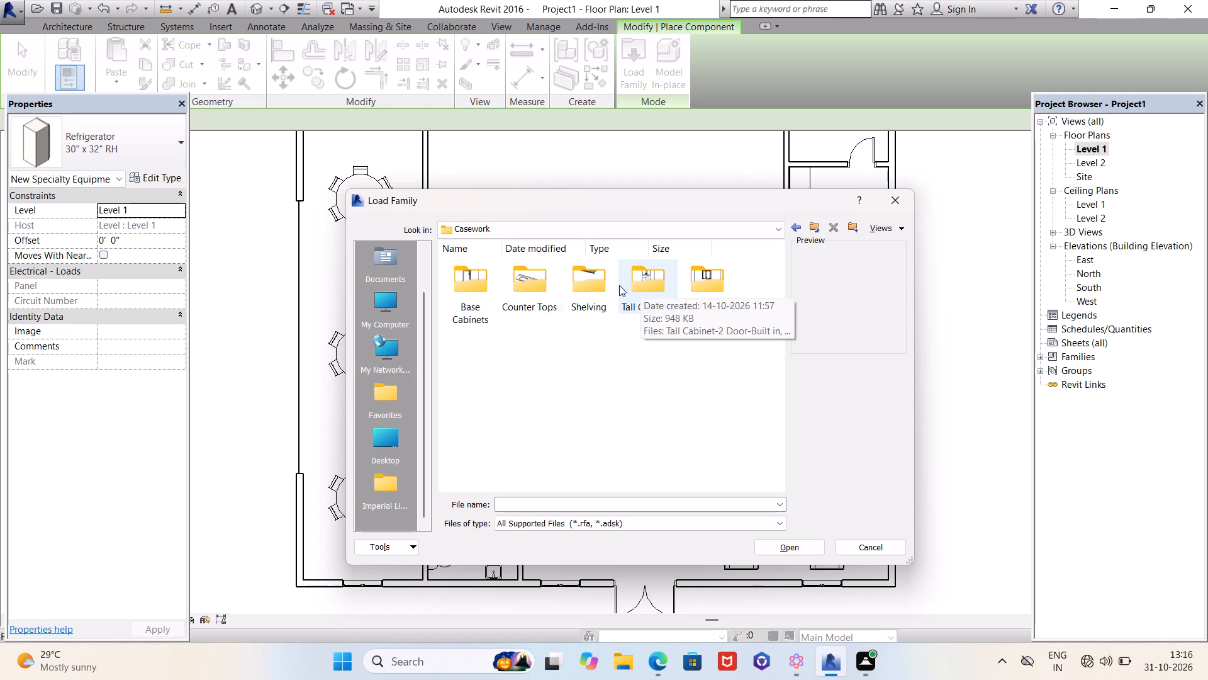
double_click(537, 290)
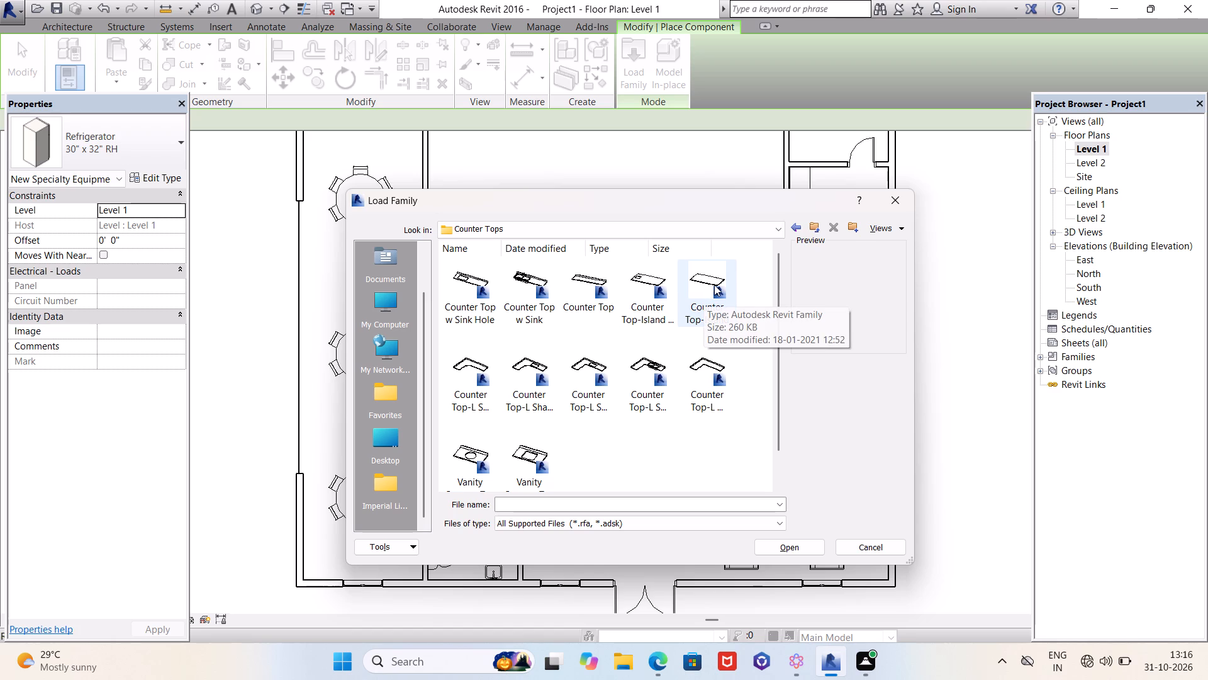
click(664, 283)
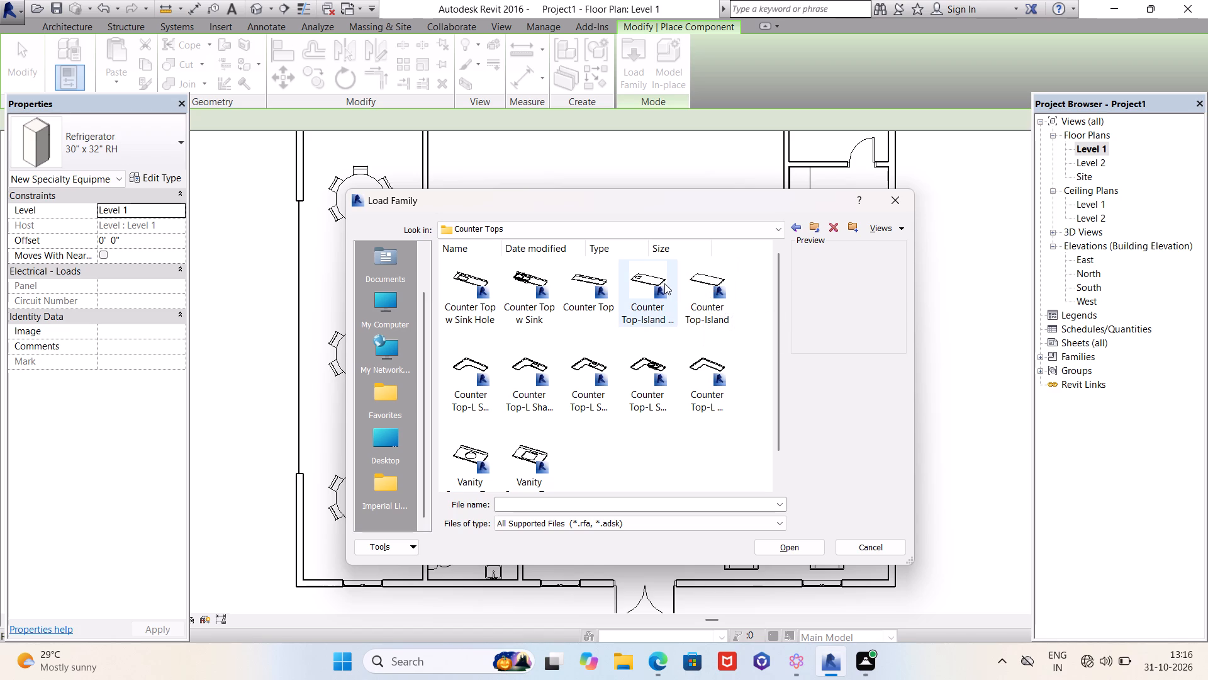
click(703, 277)
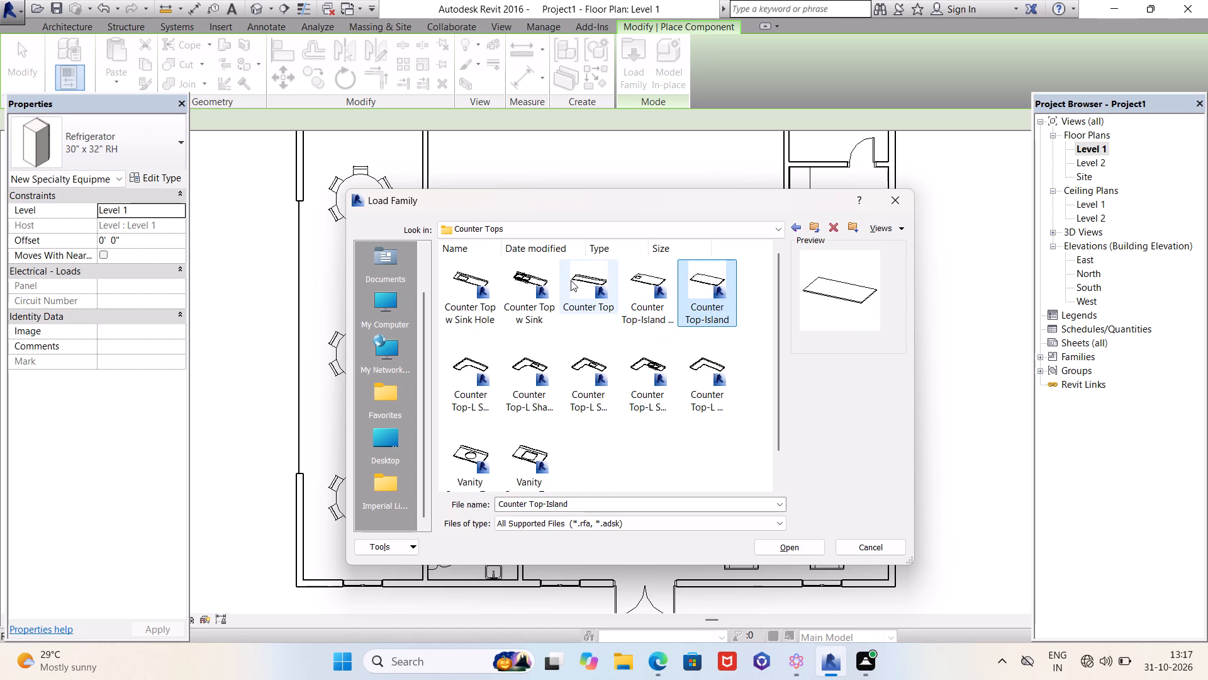
click(571, 280)
click(692, 280)
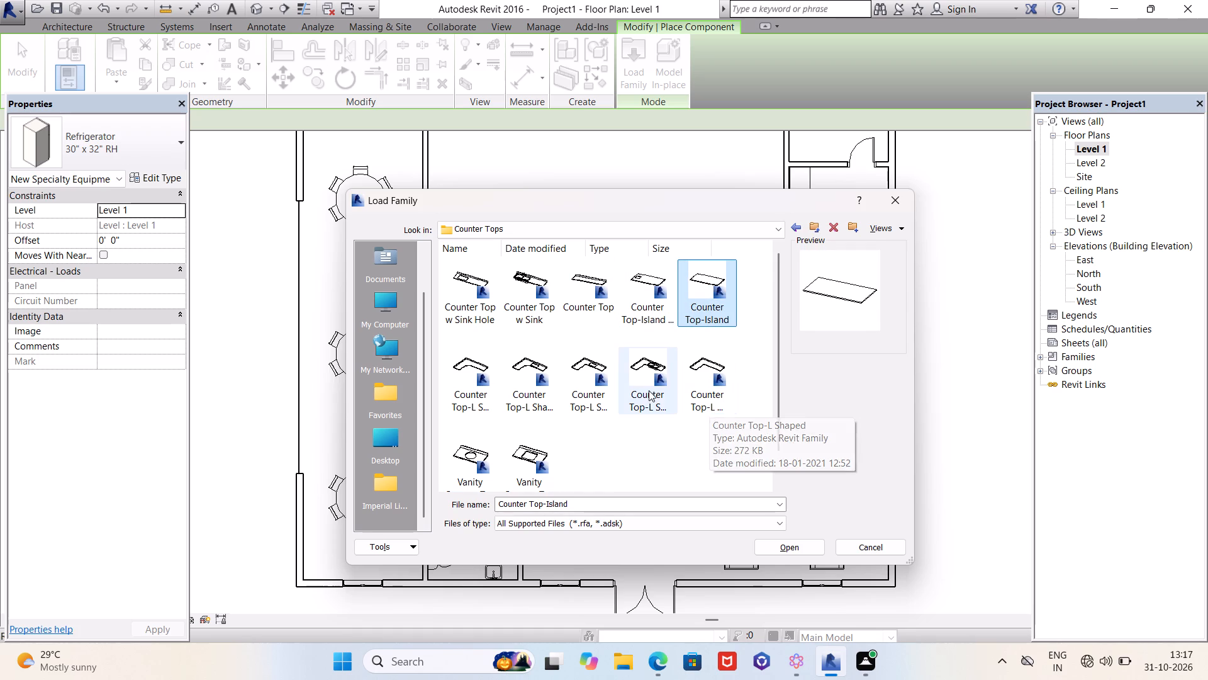
click(530, 443)
scroll(590, 337, down, 2)
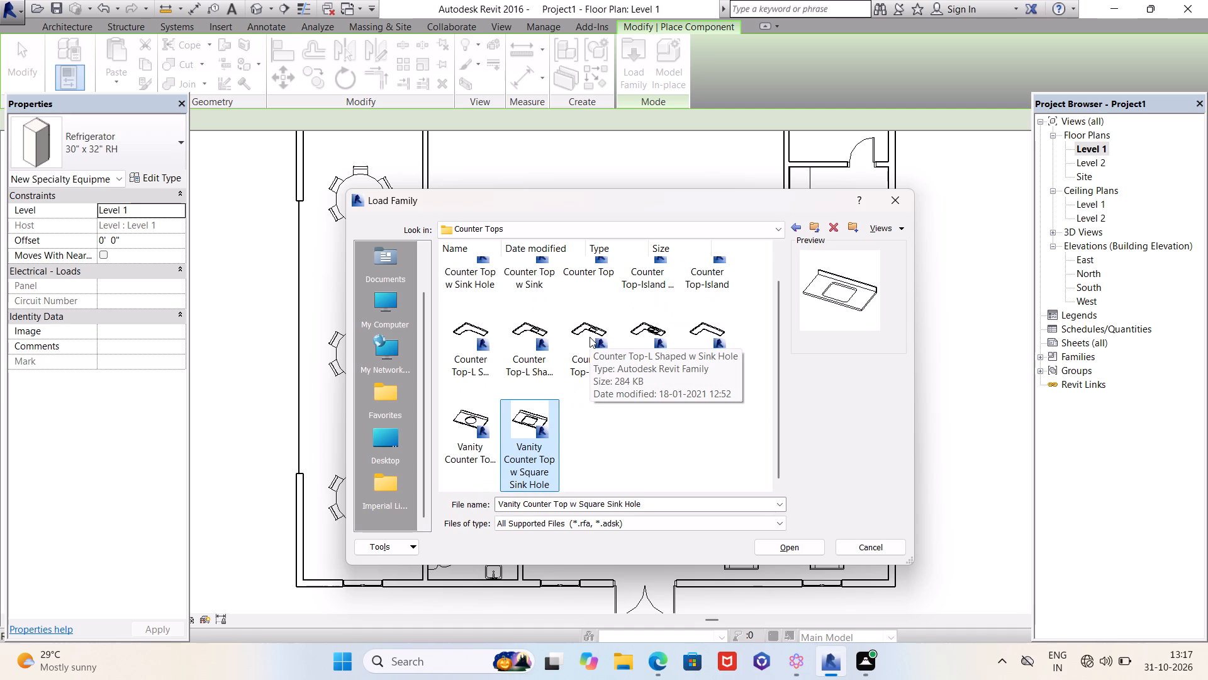
scroll(590, 337, up, 3)
click(698, 291)
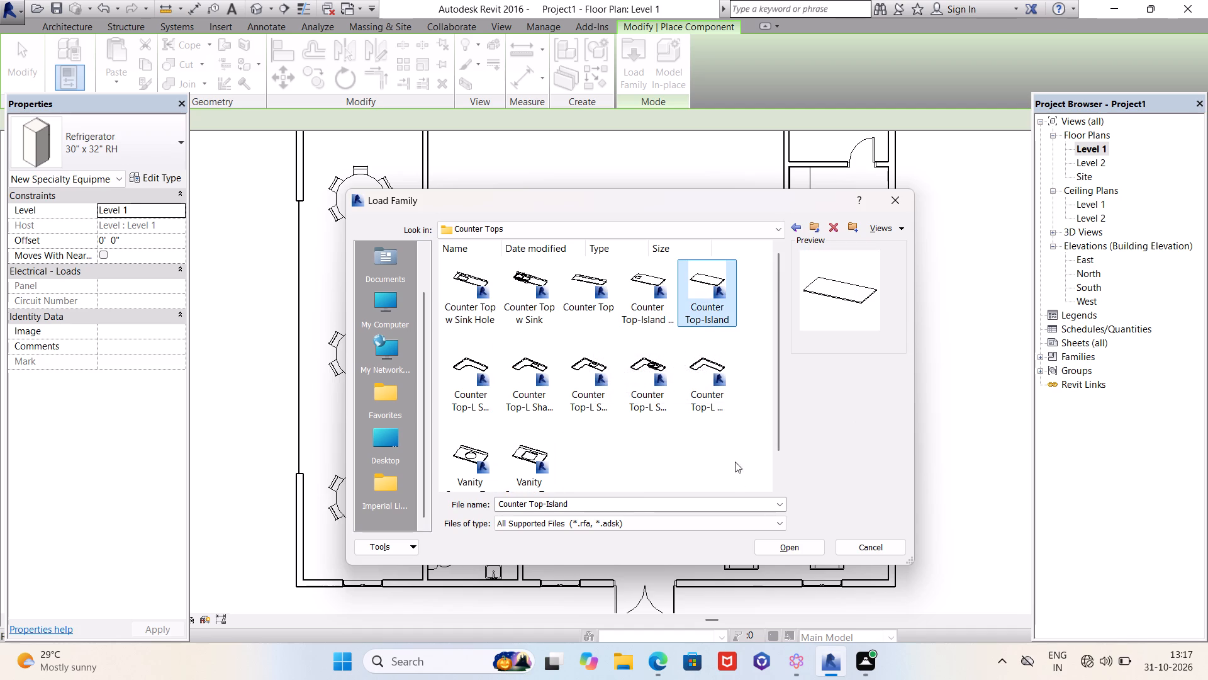
click(781, 553)
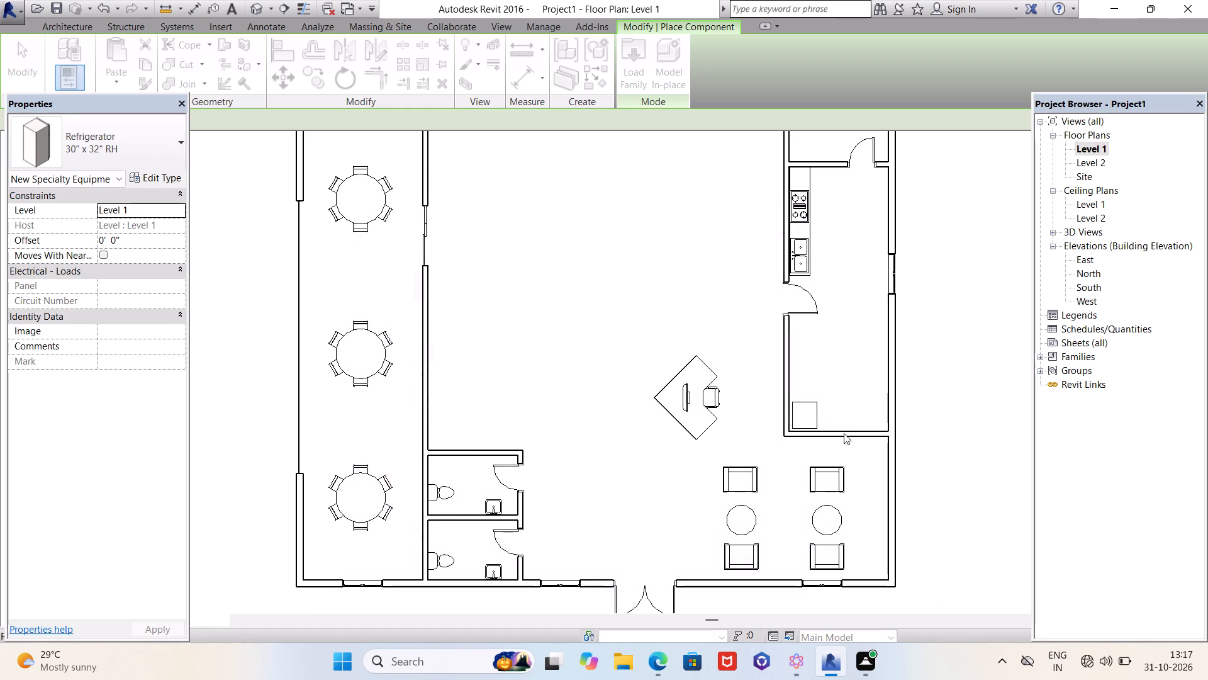
Place one Counter Top-Island of 48" depth in the kitchen's southeast corner, with its east end against the east wall.
scroll(844, 431, up, 3)
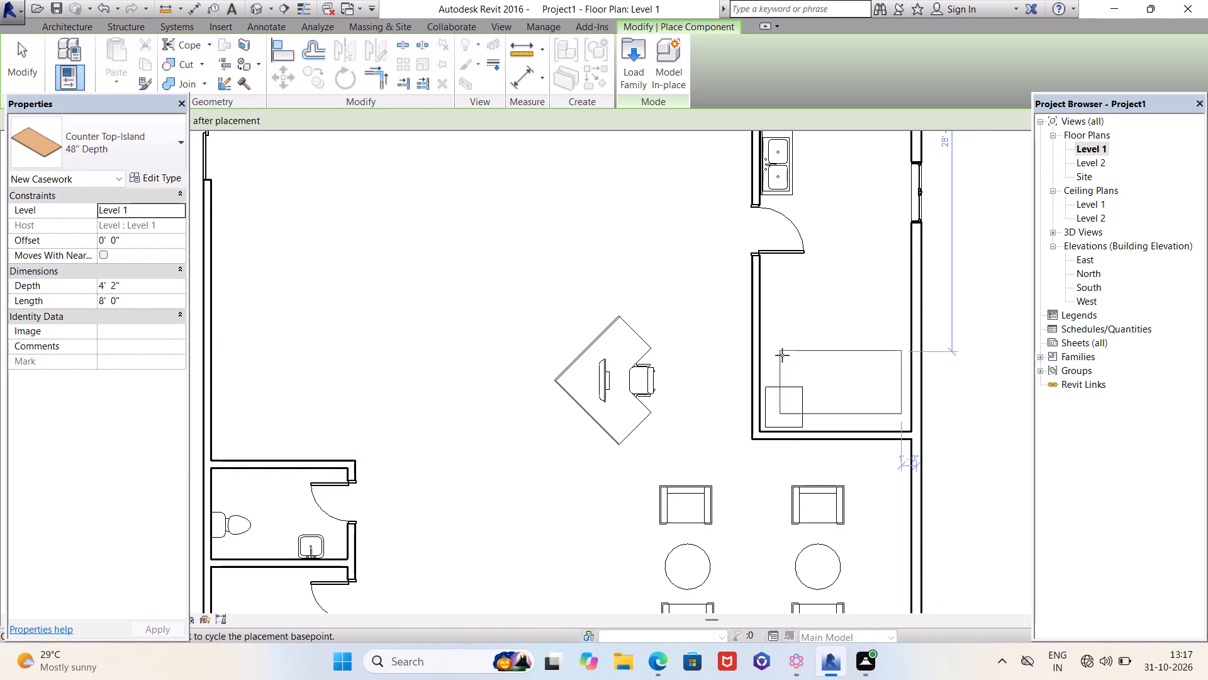
click(790, 358)
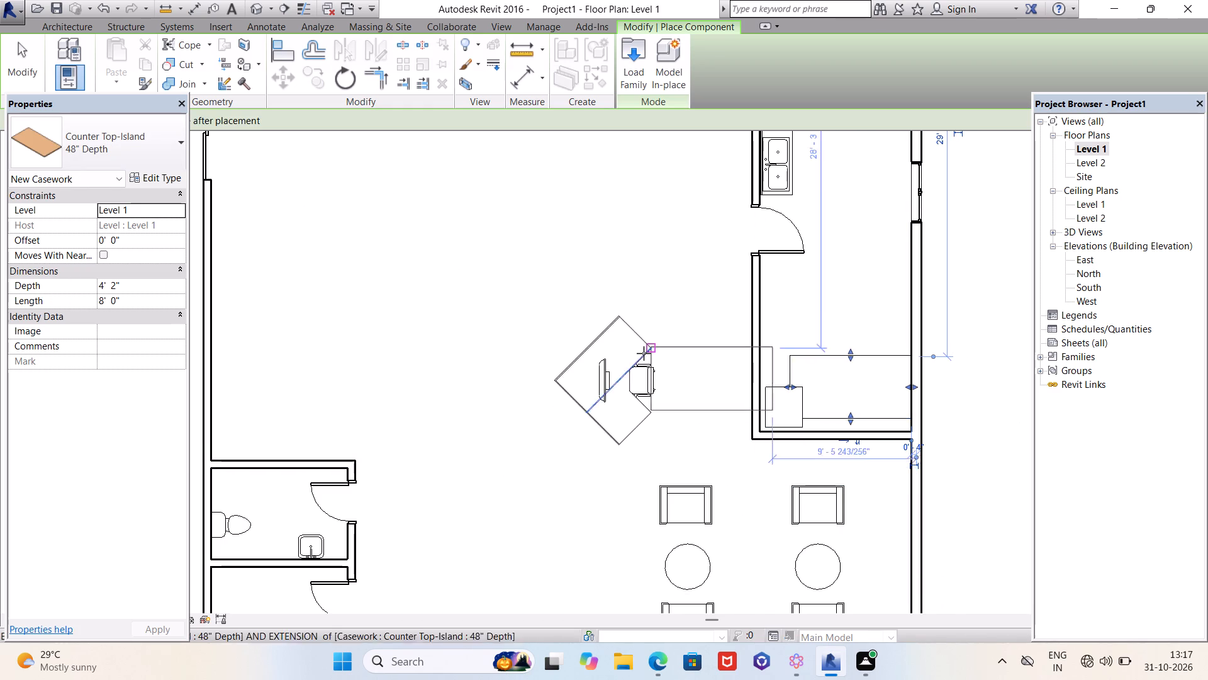
key(Escape)
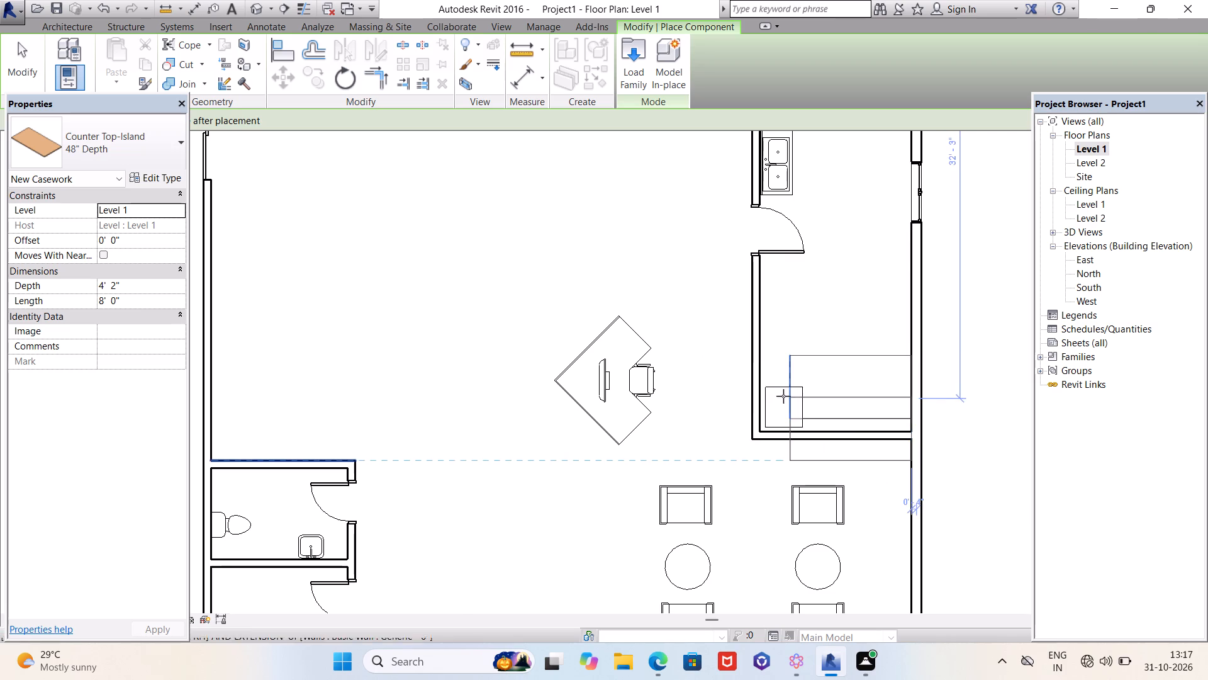
key(Escape)
Resize the island countertop to about 6' 11 1/4" long, leaving a small gap beside the refrigerator, and about 2' 10 1/2" deep.
click(792, 372)
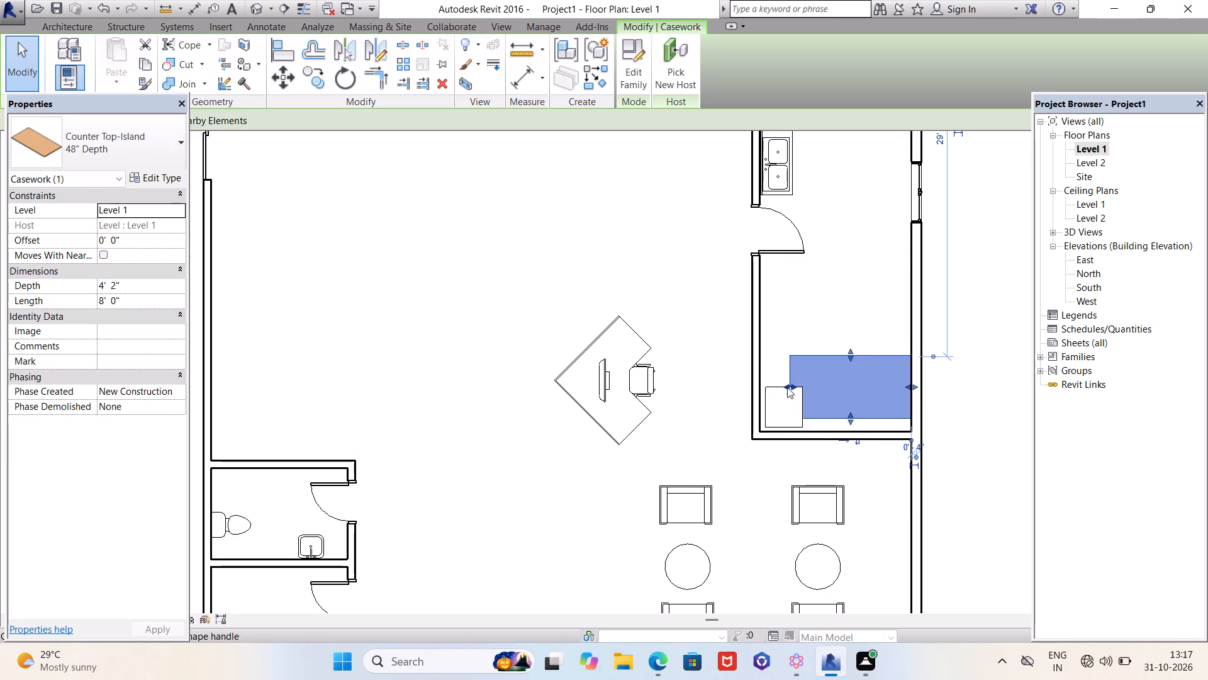
drag(786, 388, 801, 392)
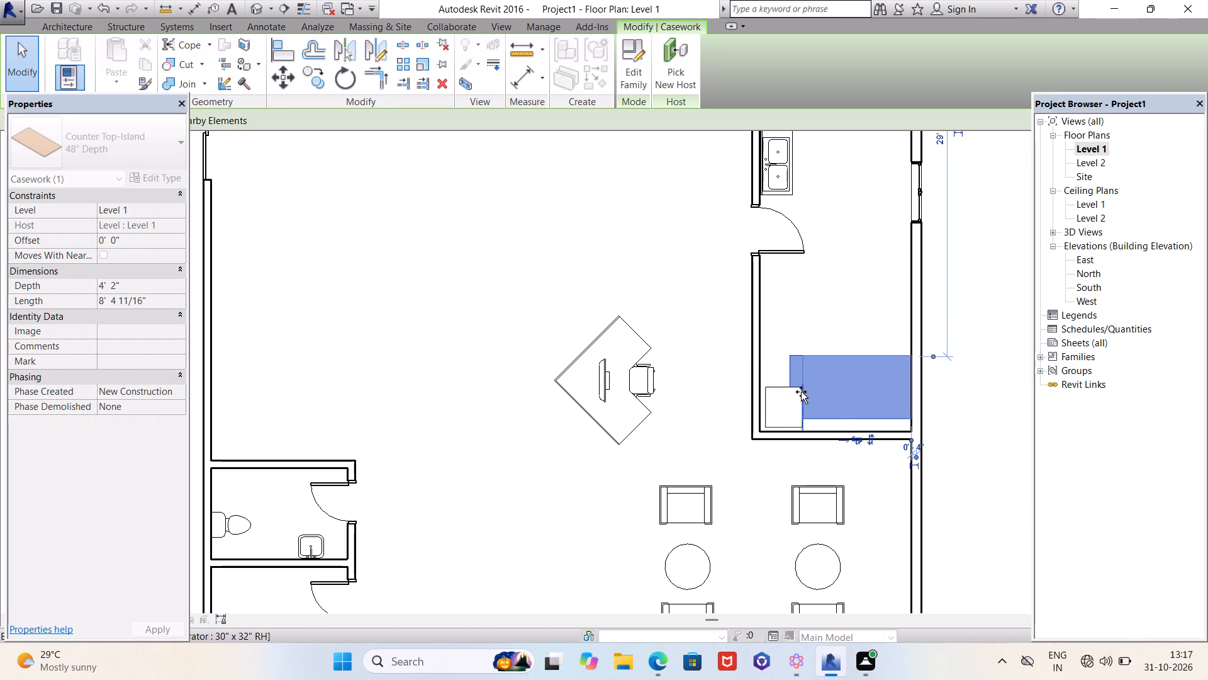
drag(801, 392, 802, 392)
scroll(802, 395, up, 1)
scroll(802, 395, down, 1)
scroll(802, 395, up, 4)
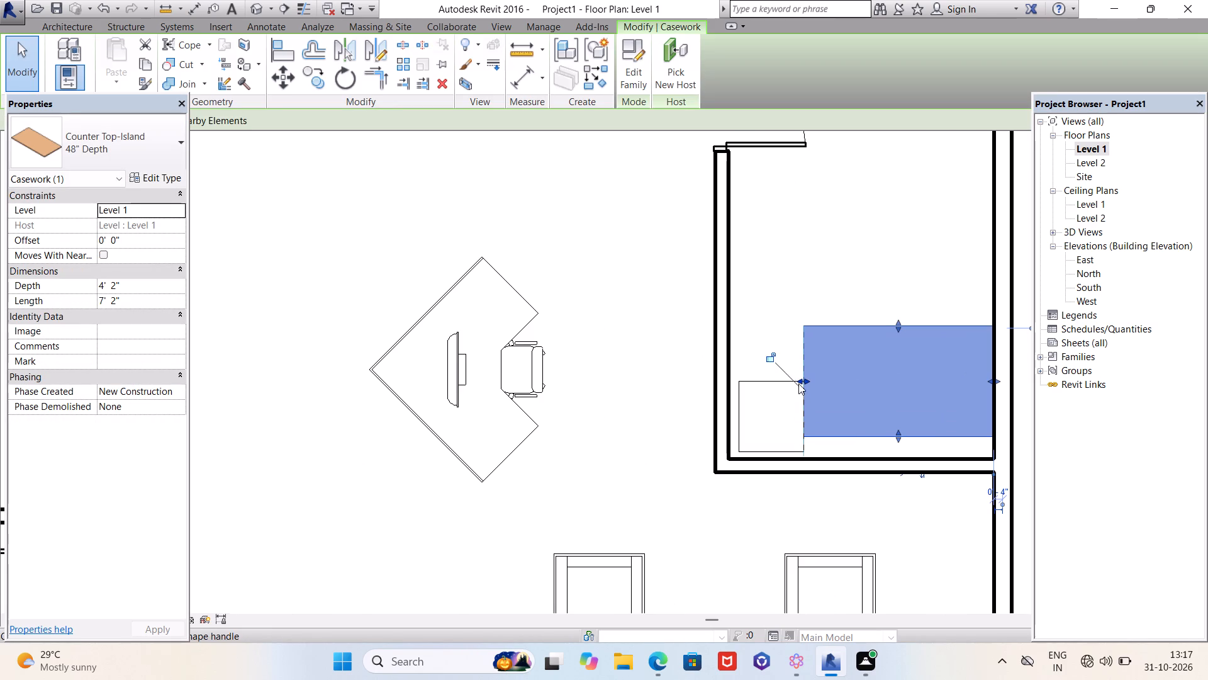
drag(798, 382, 807, 382)
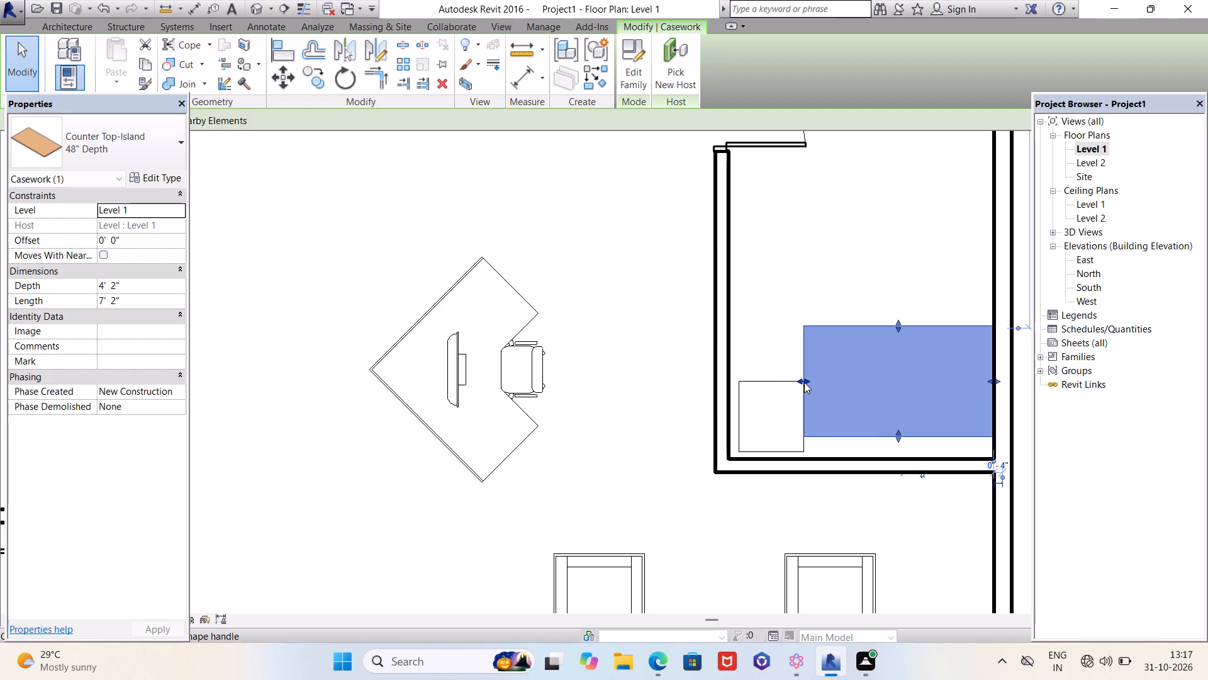
scroll(804, 382, up, 10)
drag(801, 379, 812, 380)
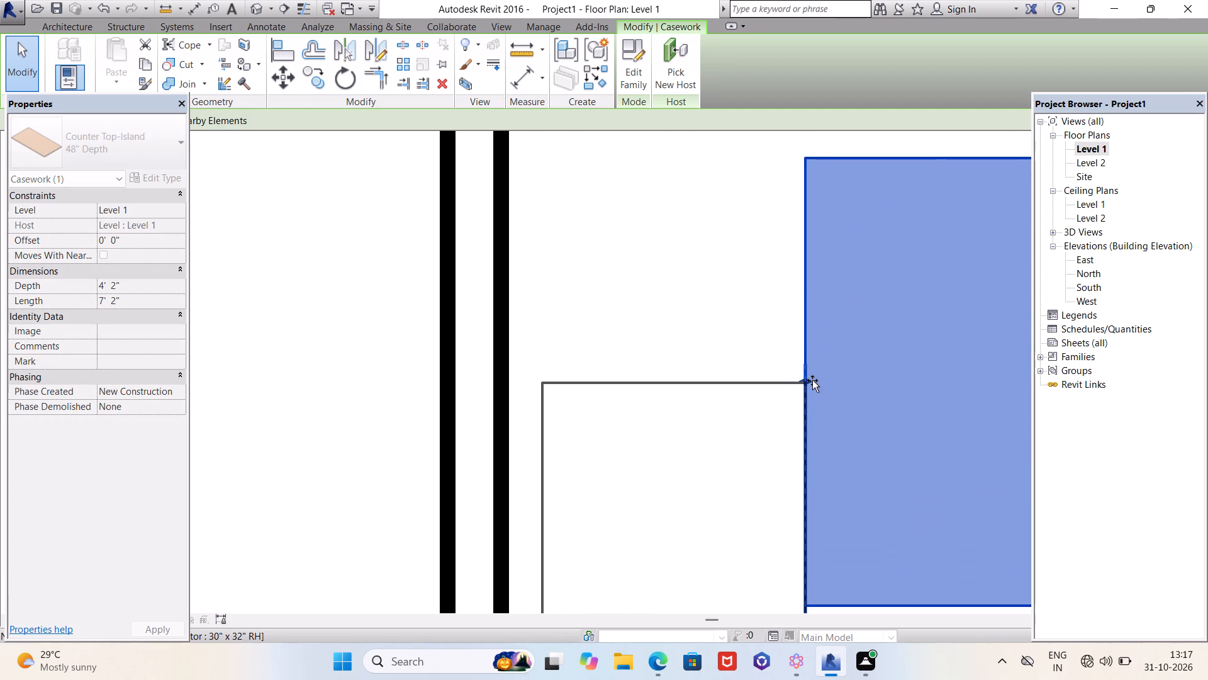
drag(812, 380, 830, 381)
scroll(599, 360, down, 10)
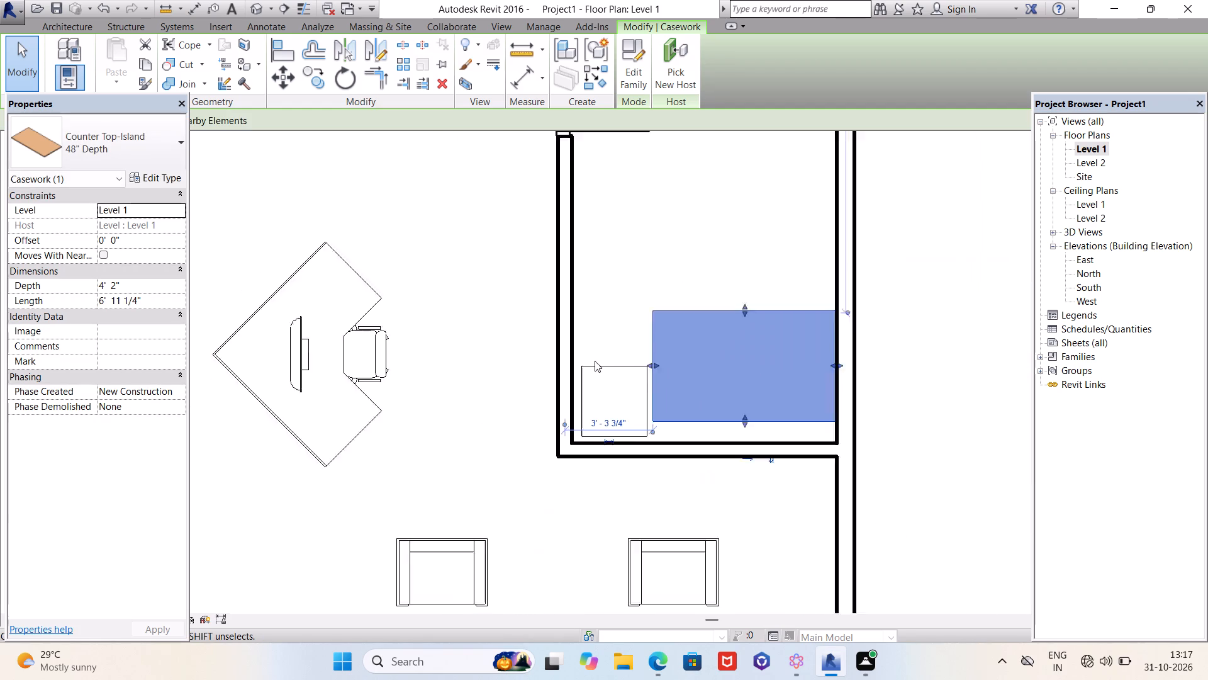
scroll(595, 361, down, 1)
drag(725, 314, 730, 347)
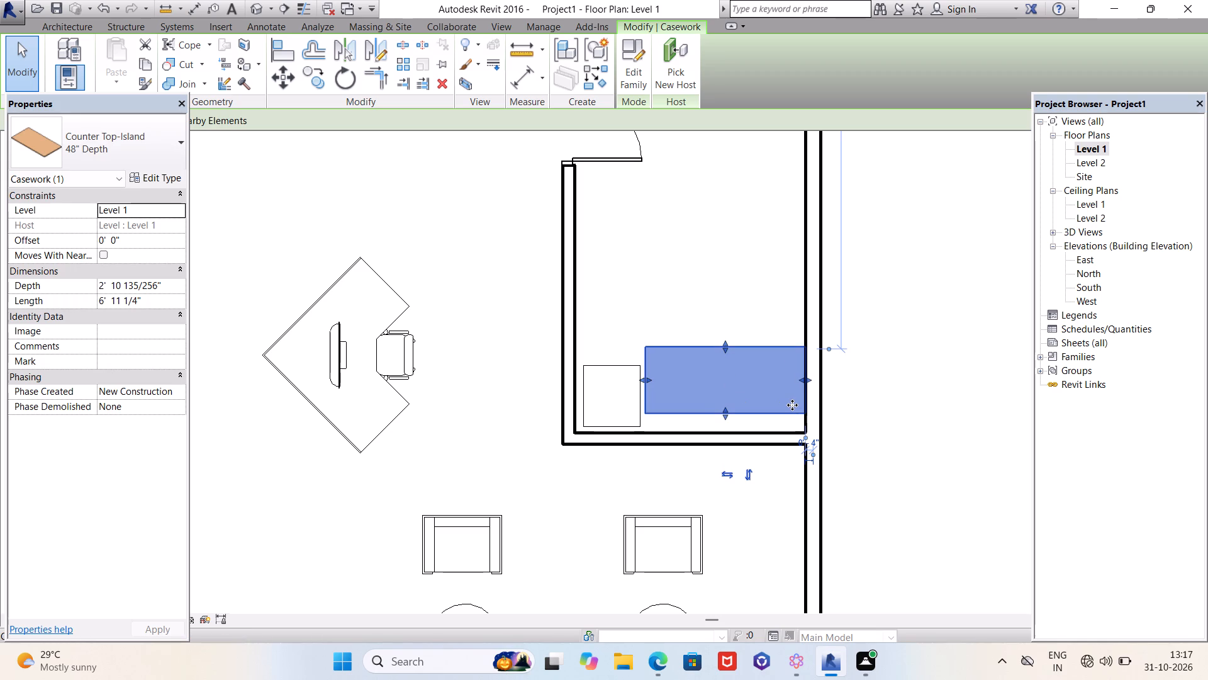
Nudge the island countertop five increments south so it sits against the kitchen's south wall.
key(Down)
key(Down)
key(Down)
key(Down)
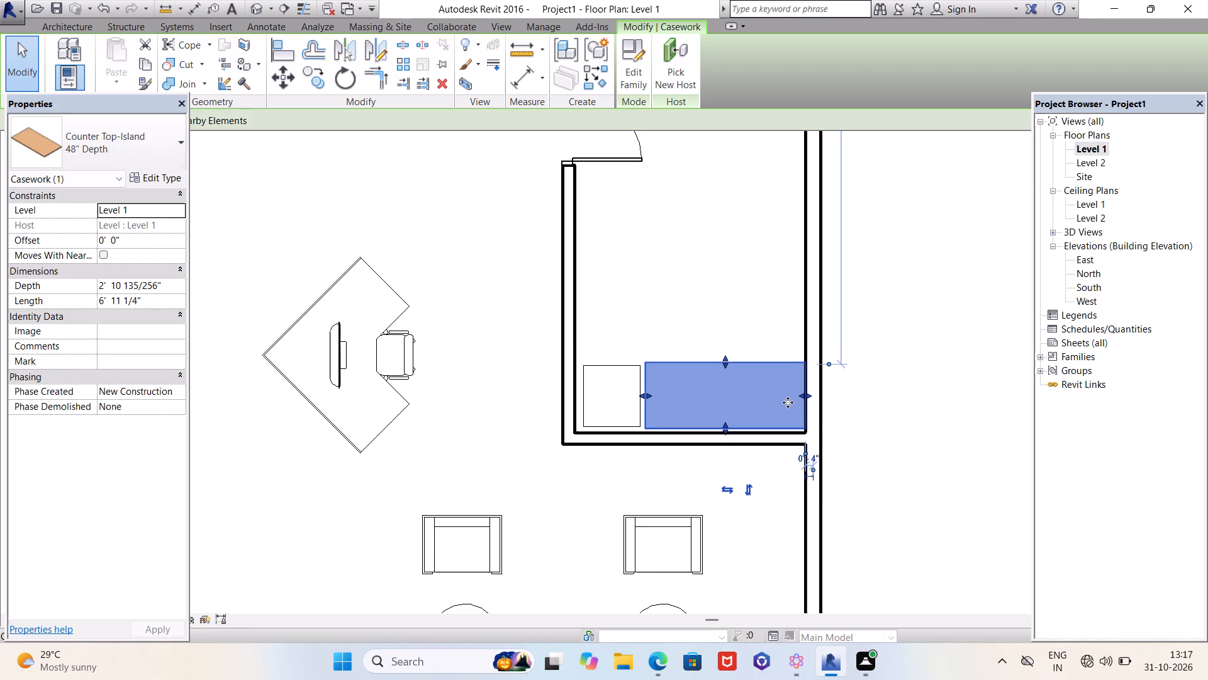
key(Down)
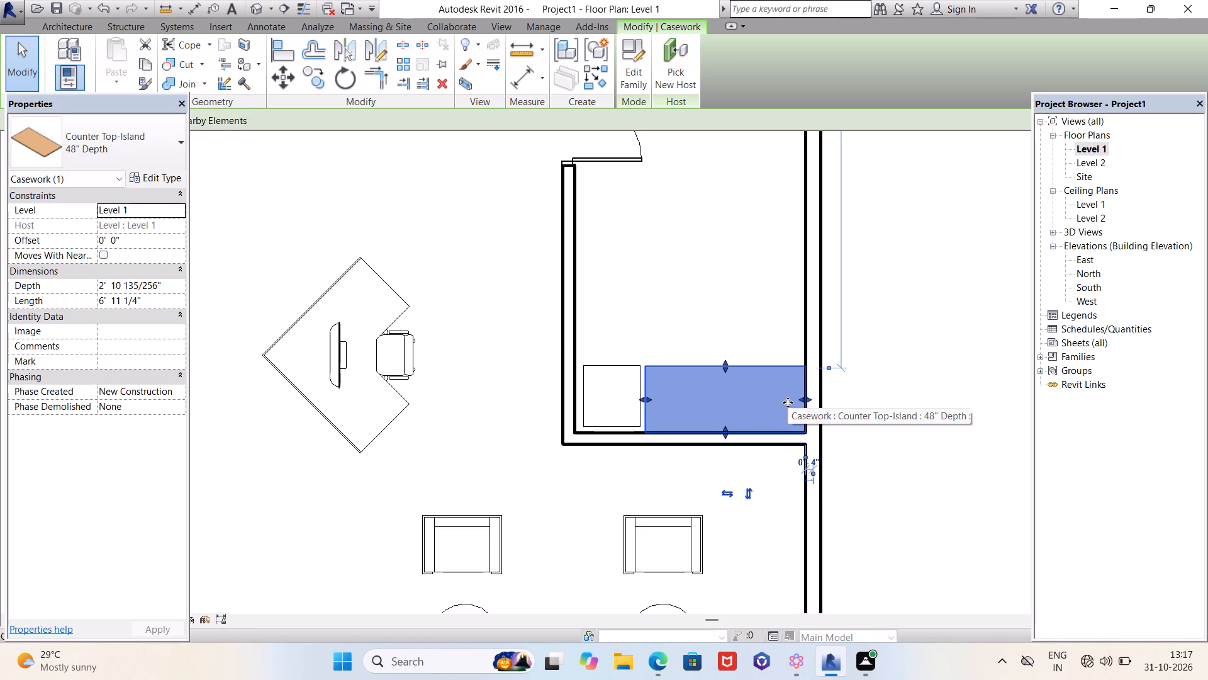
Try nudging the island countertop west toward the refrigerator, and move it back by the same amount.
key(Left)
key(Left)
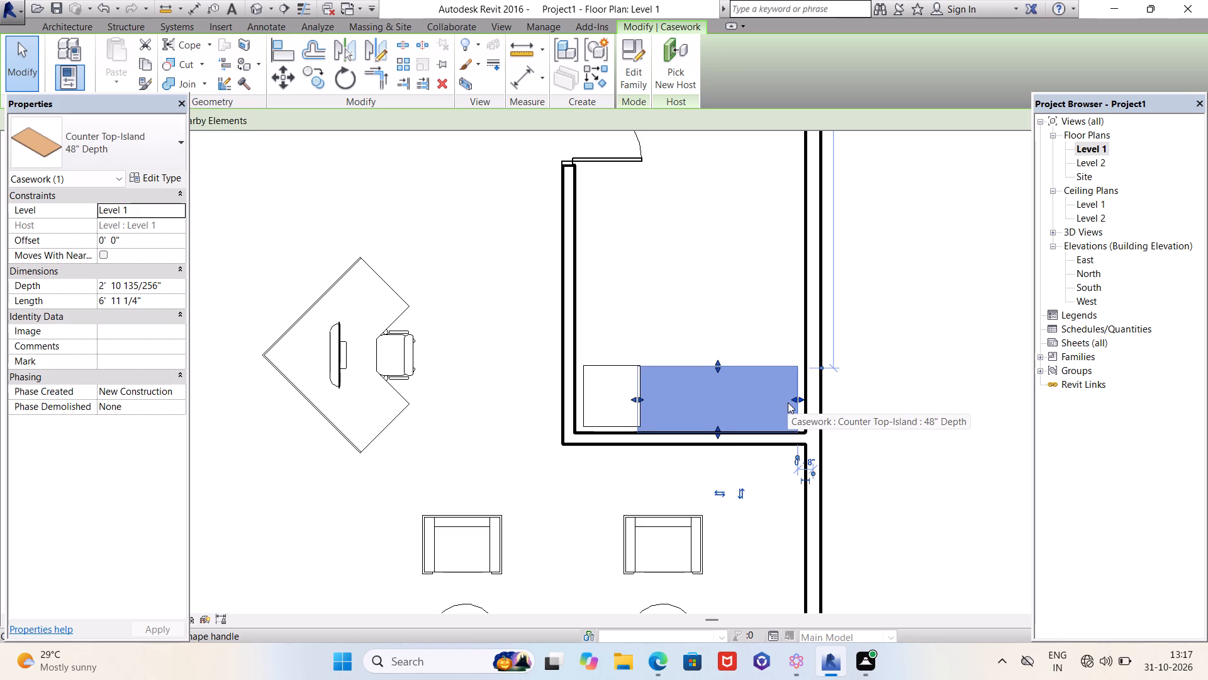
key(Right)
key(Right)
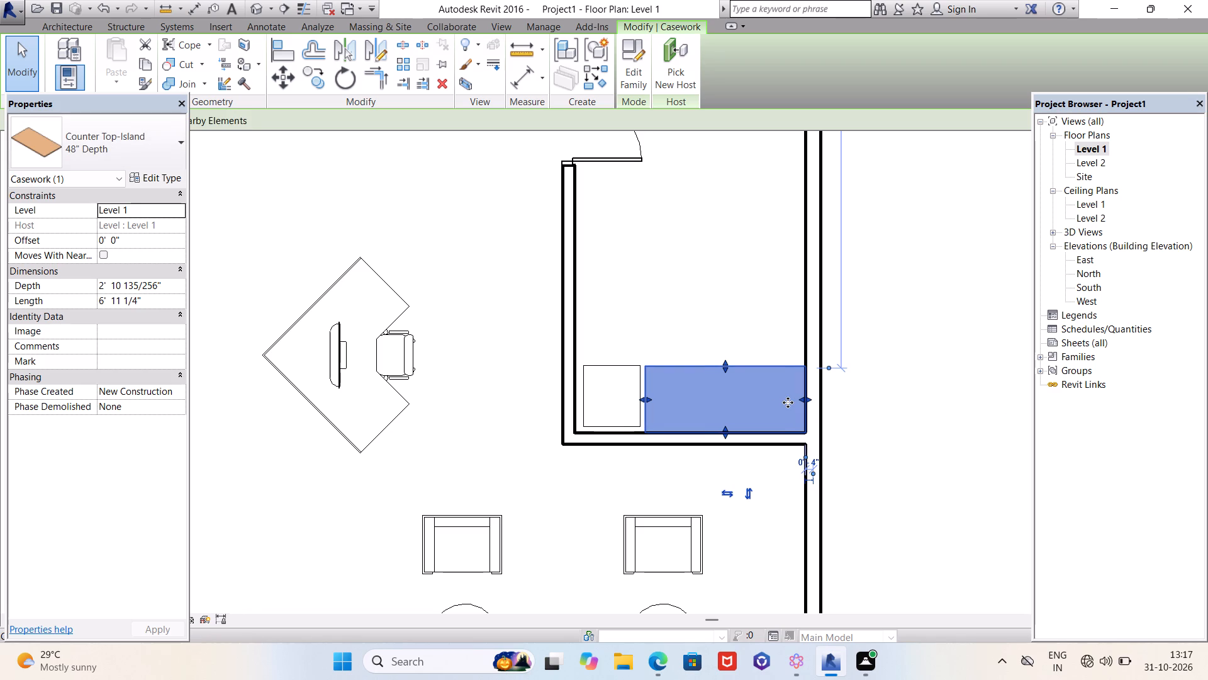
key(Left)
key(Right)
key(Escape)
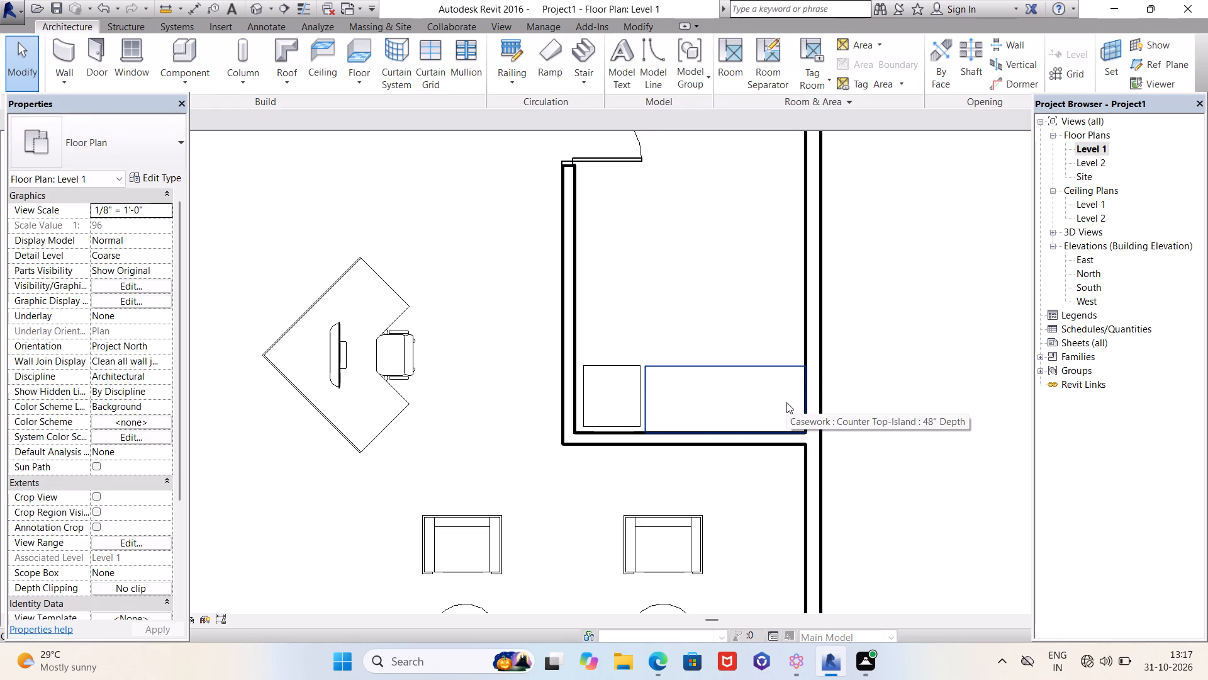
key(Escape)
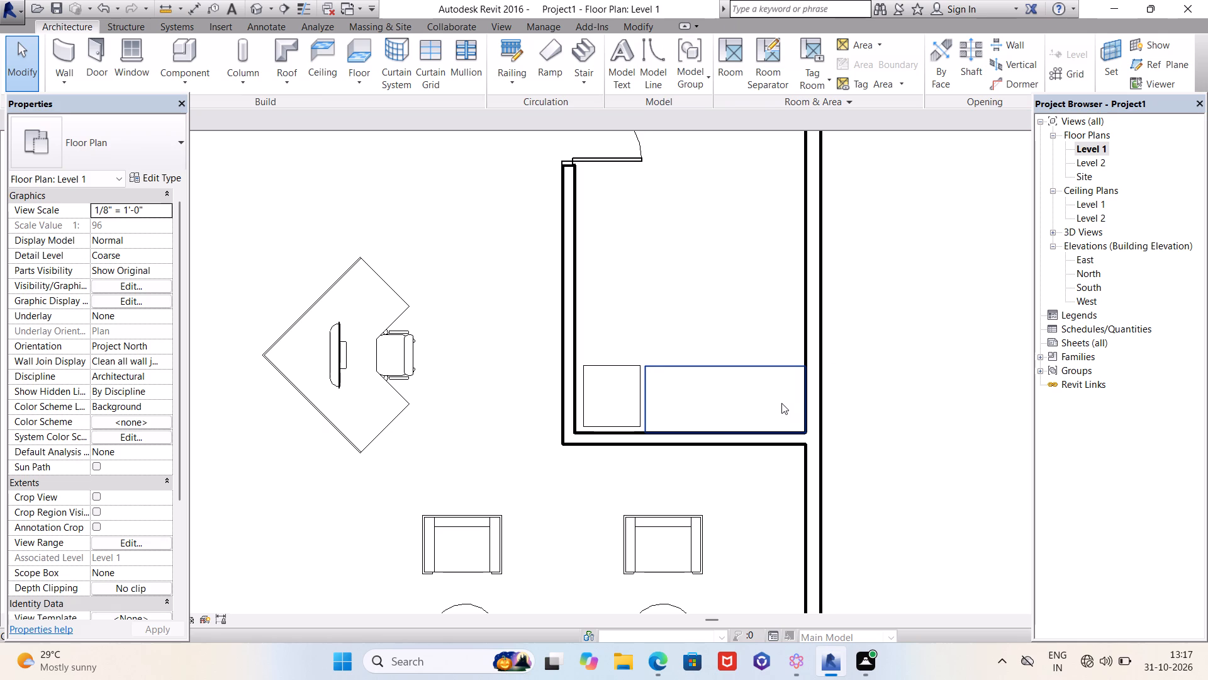
Examine the kitchen countertop, refrigerator and overall building layout from several angles in the default 3D view.
click(259, 8)
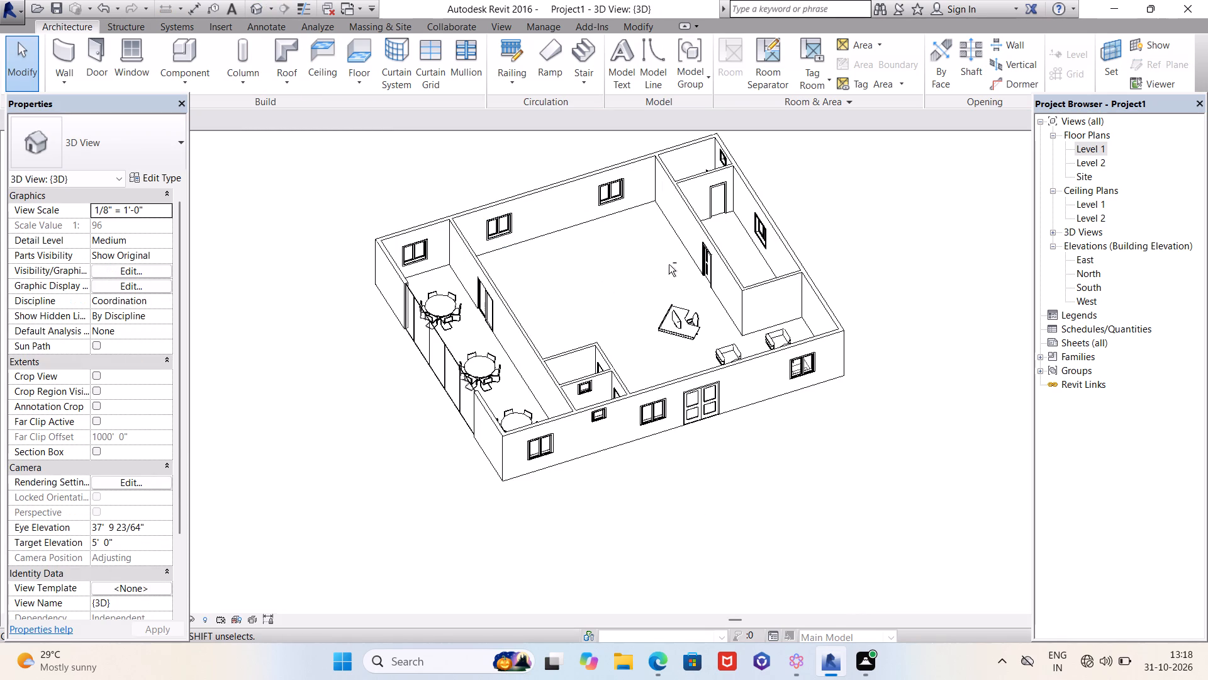
shift+middle_drag(635, 249, 928, 138)
shift+middle_drag(513, 237, 640, 356)
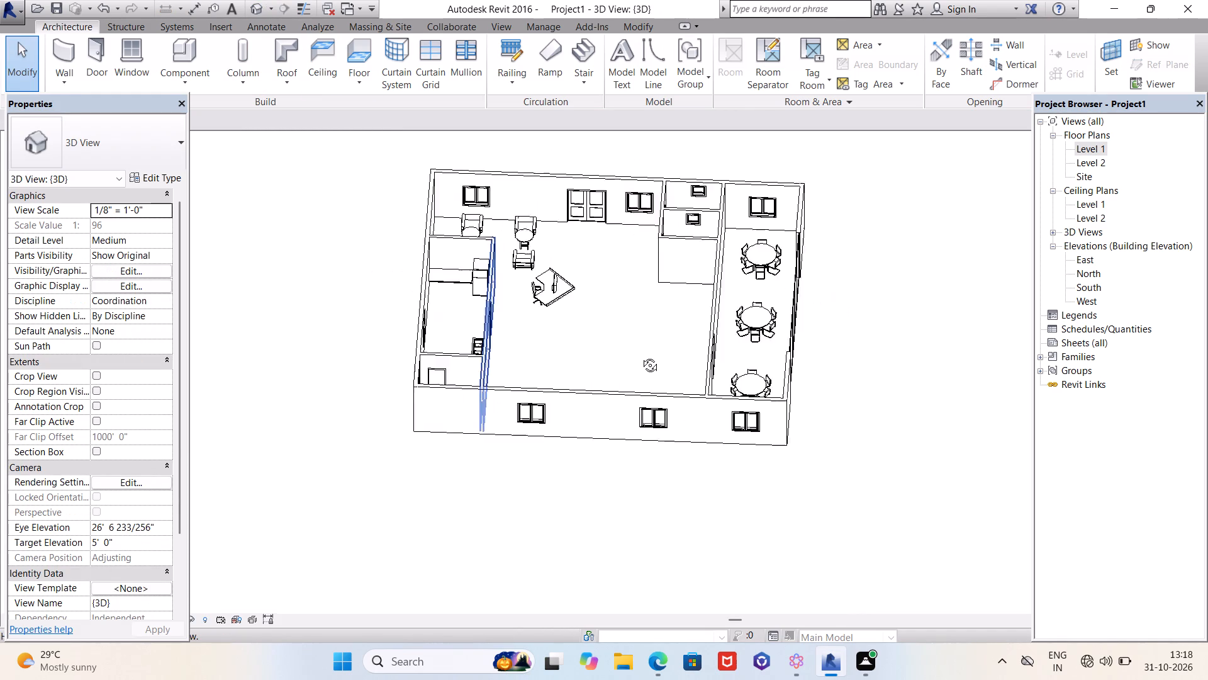
shift+middle_drag(640, 356, 649, 361)
scroll(476, 304, up, 9)
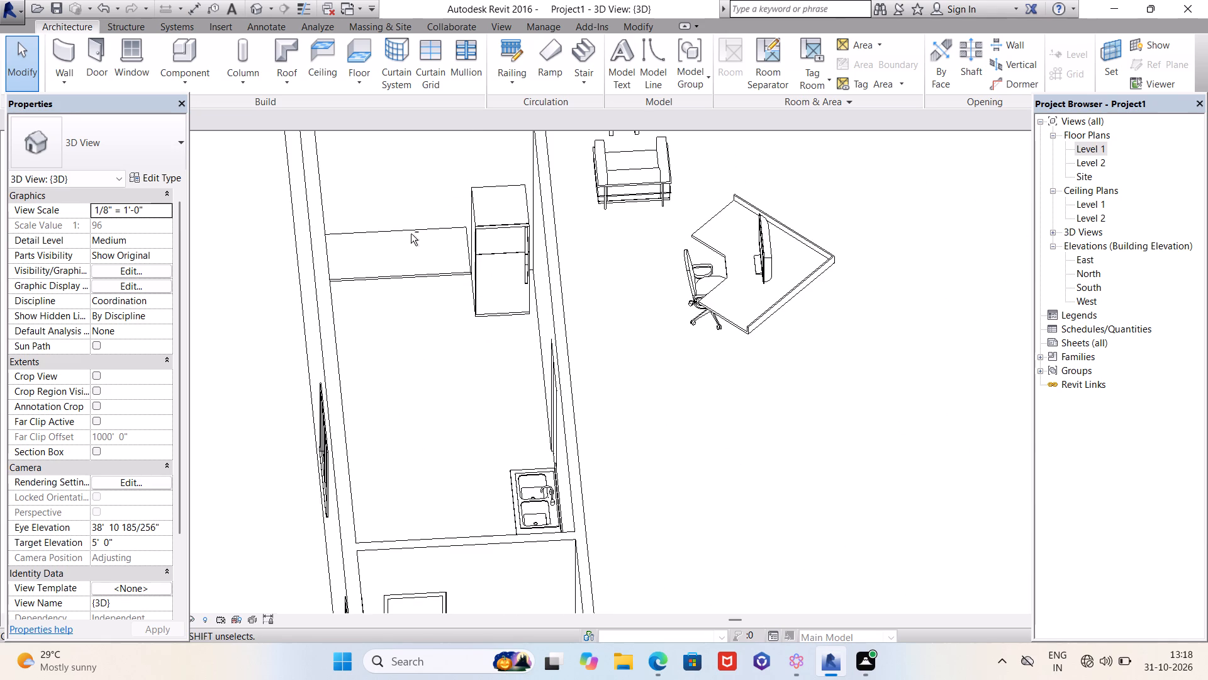
shift+middle_drag(415, 223, 698, 261)
scroll(607, 229, down, 9)
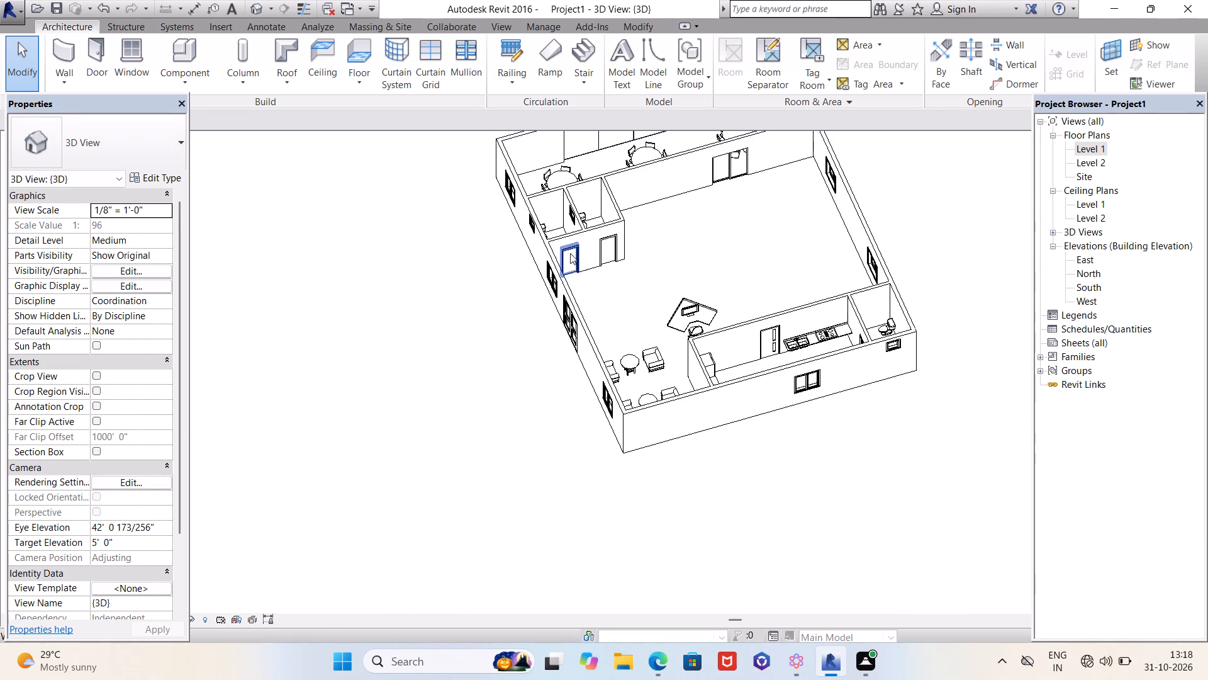
middle_drag(563, 259, 518, 251)
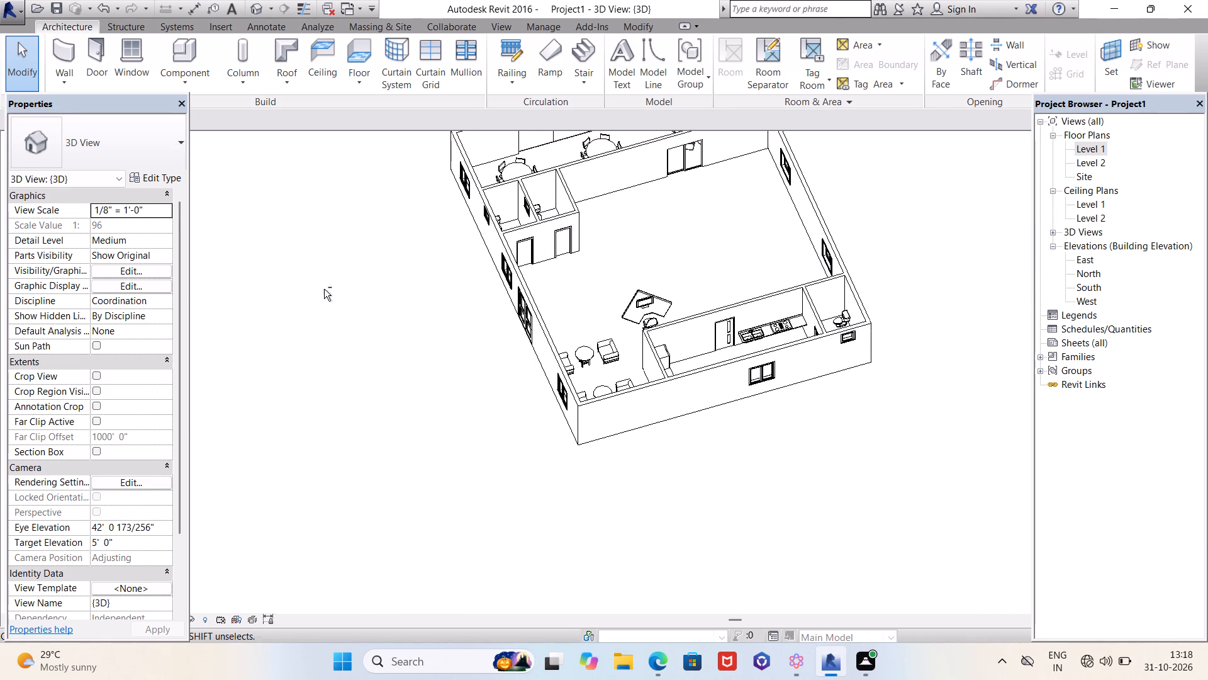
shift+middle_drag(324, 289, 542, 164)
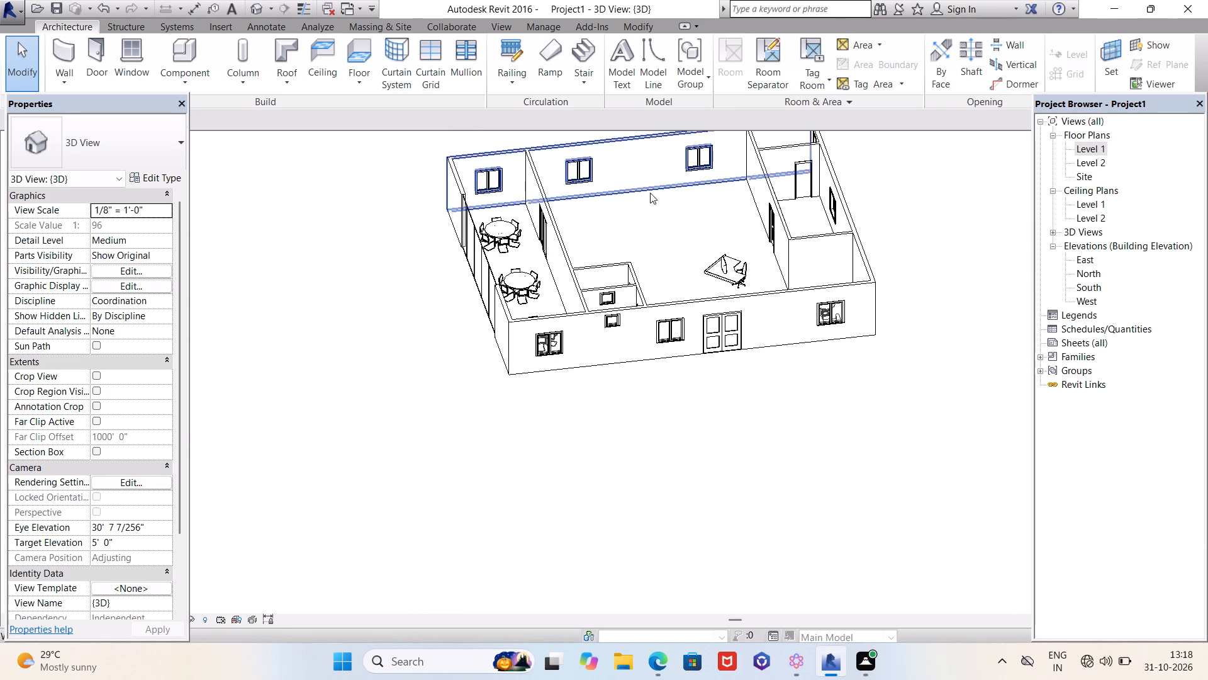
shift+middle_drag(711, 226, 454, 208)
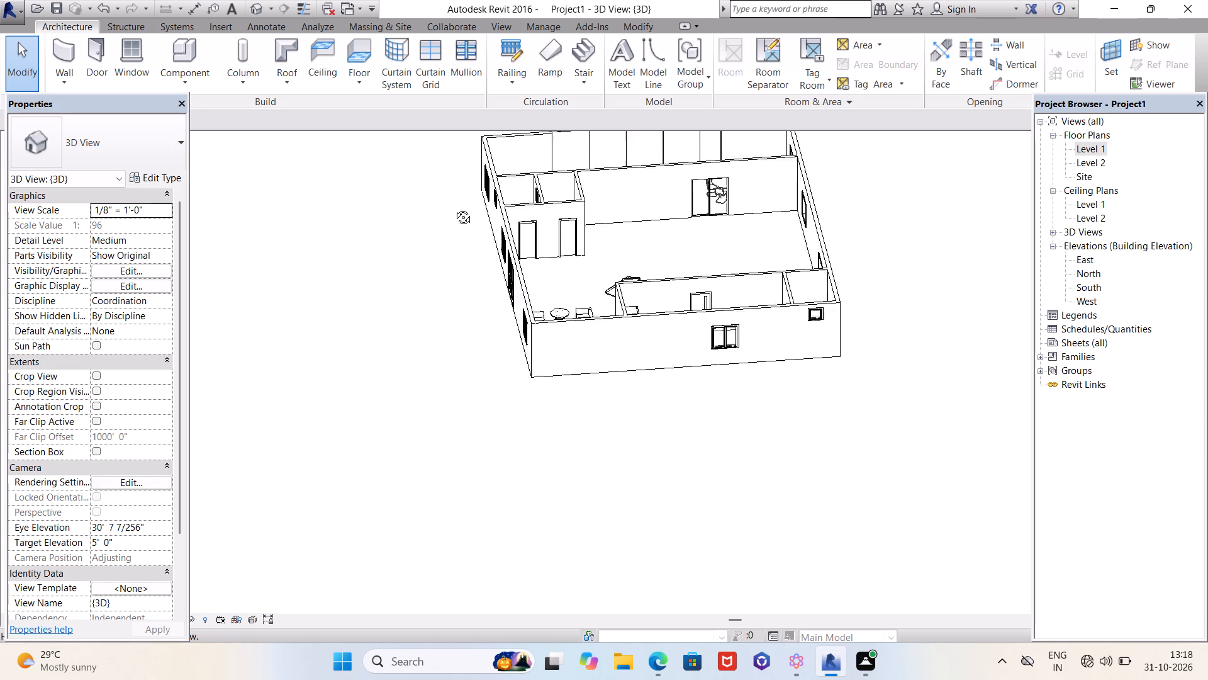
shift+middle_drag(454, 208, 578, 441)
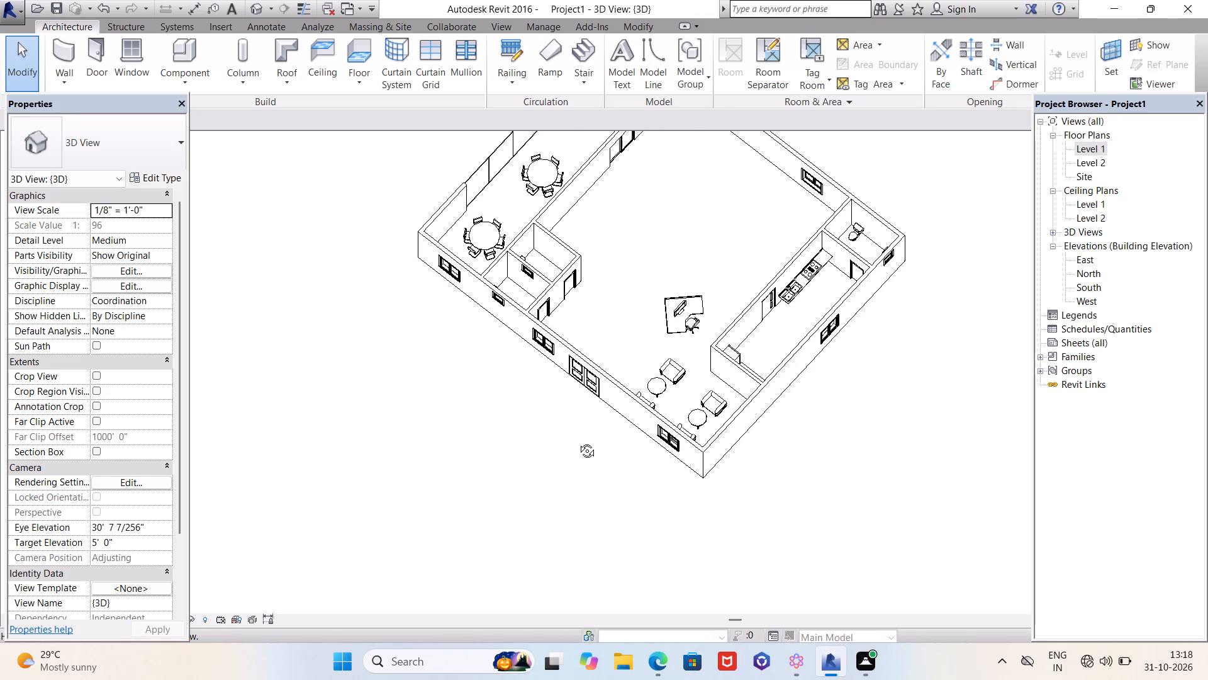
Examine the kitchen counter, refrigerator and island countertop along with the surrounding rooms from several angles in 3D.
shift+middle_drag(578, 441, 671, 321)
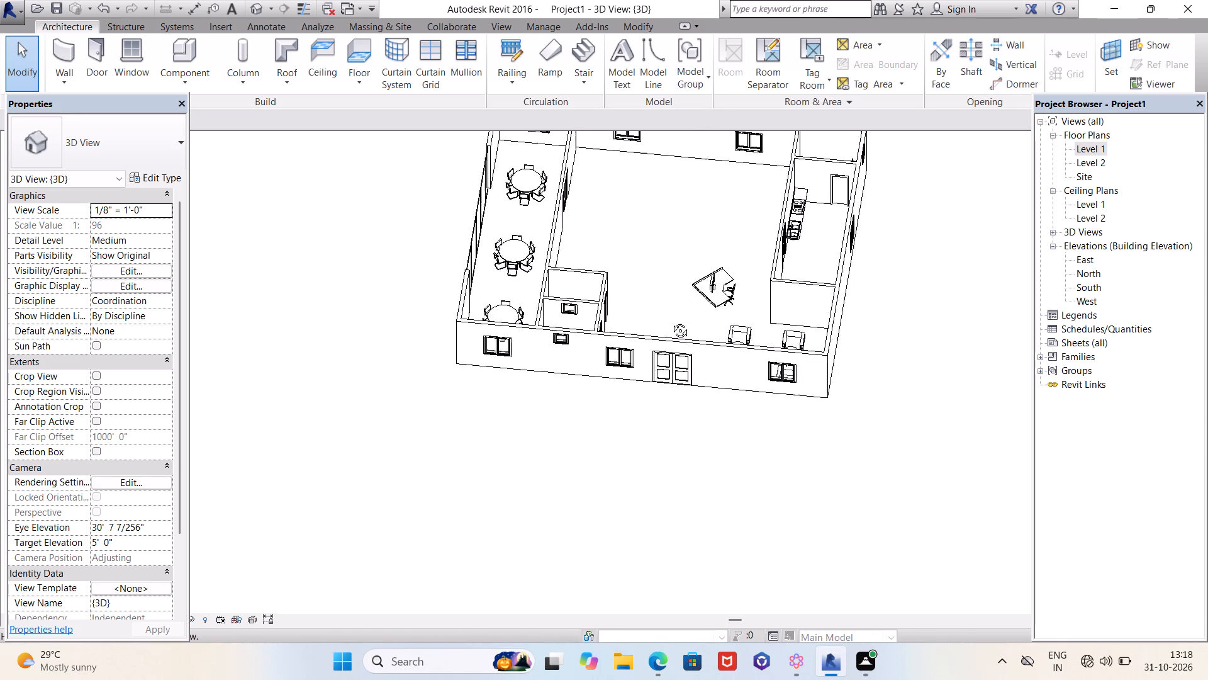
shift+middle_drag(671, 321, 367, 459)
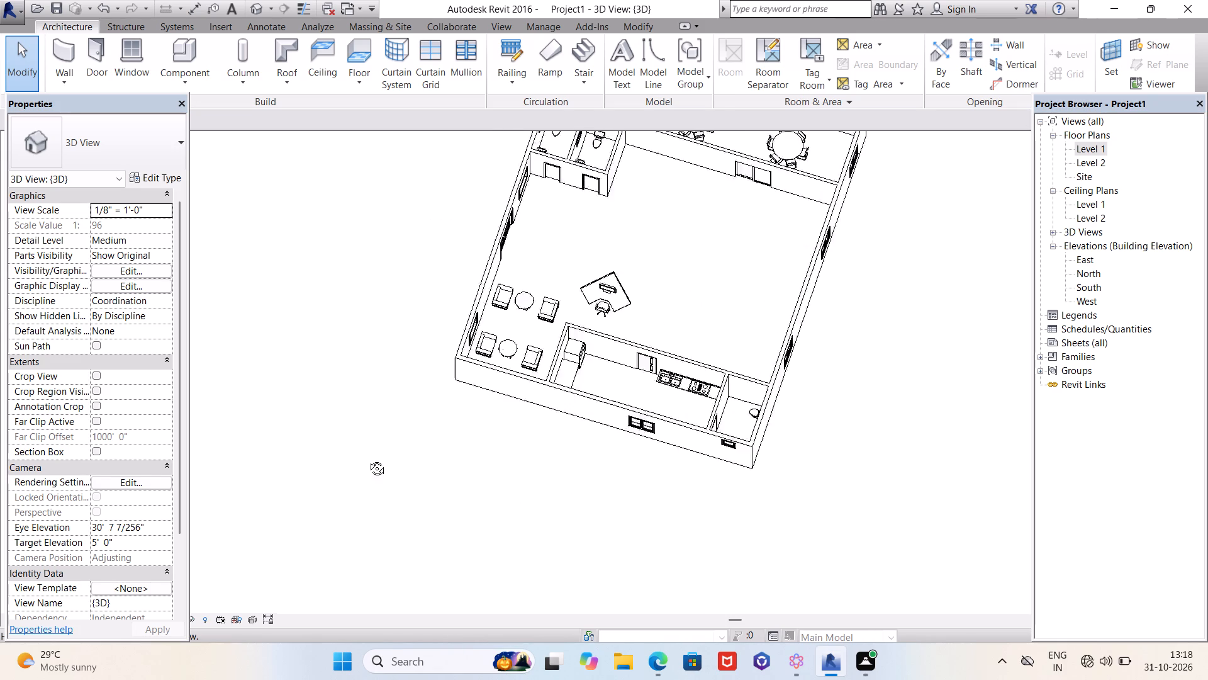
shift+middle_drag(367, 459, 330, 322)
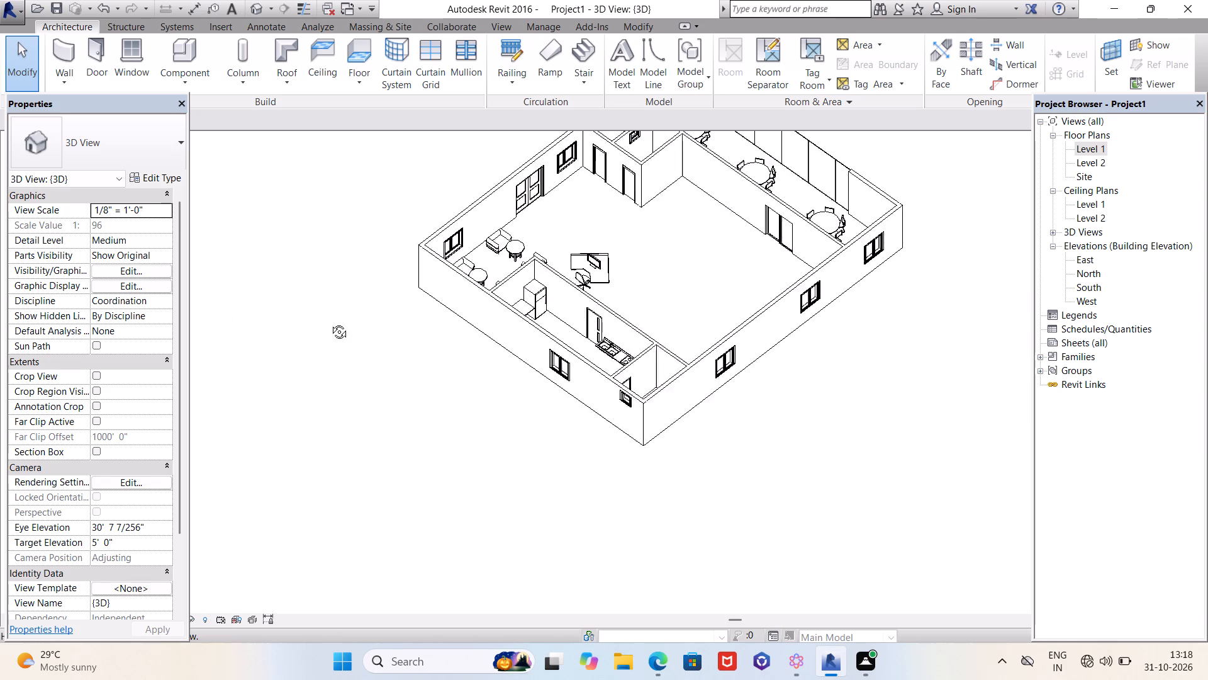
shift+middle_drag(330, 322, 159, 349)
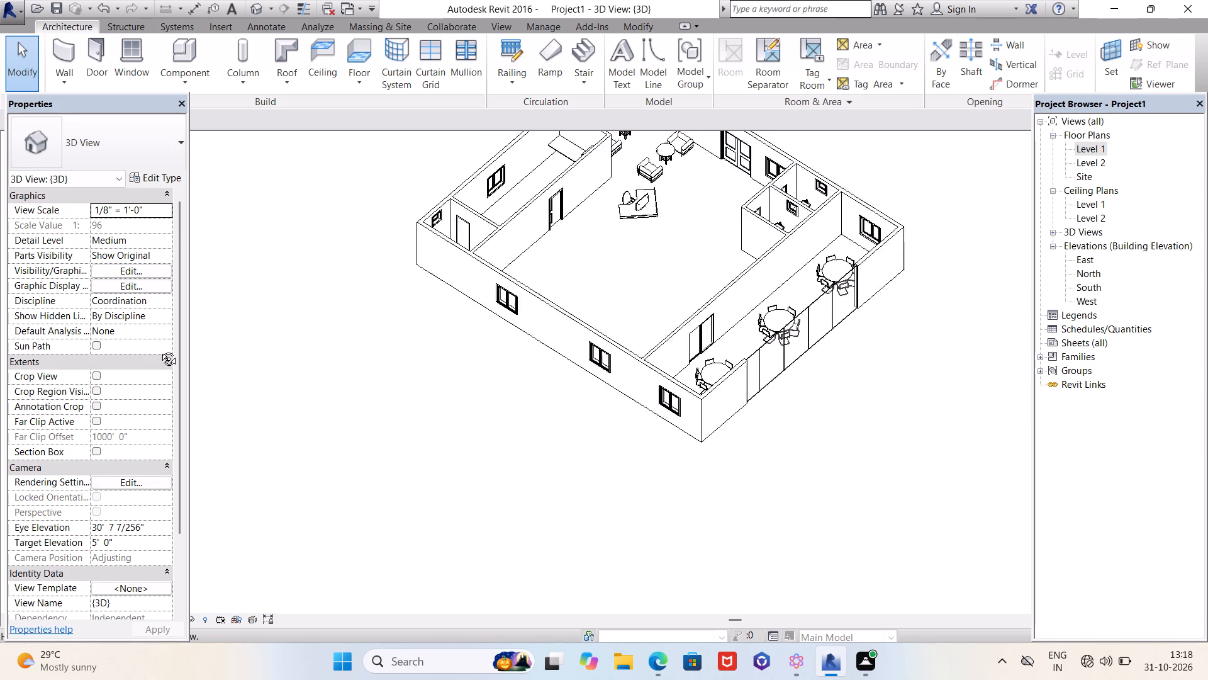
shift+middle_drag(159, 349, 458, 366)
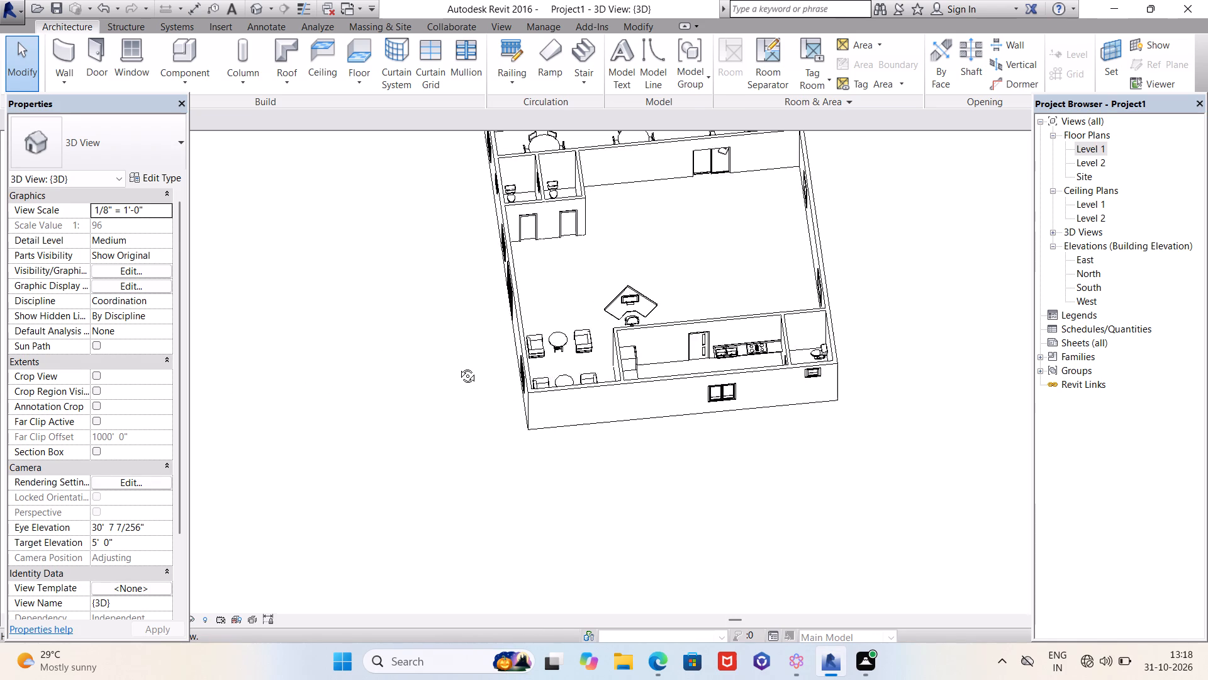
shift+middle_drag(458, 366, 484, 362)
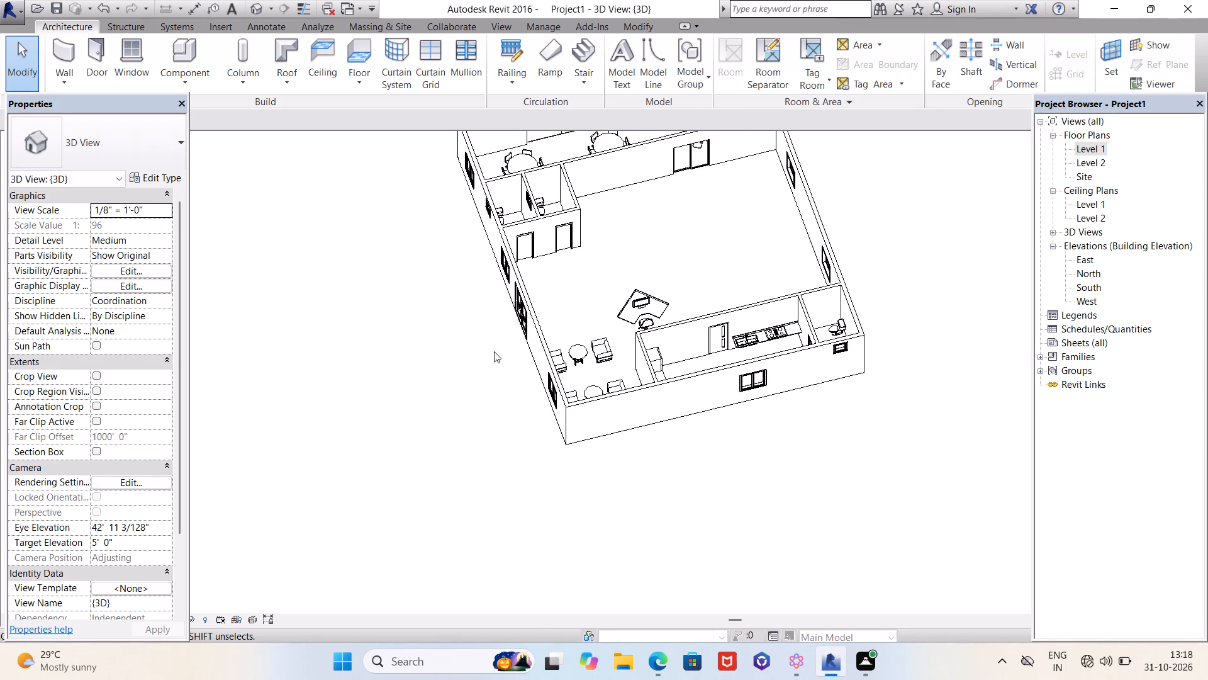
scroll(740, 363, up, 8)
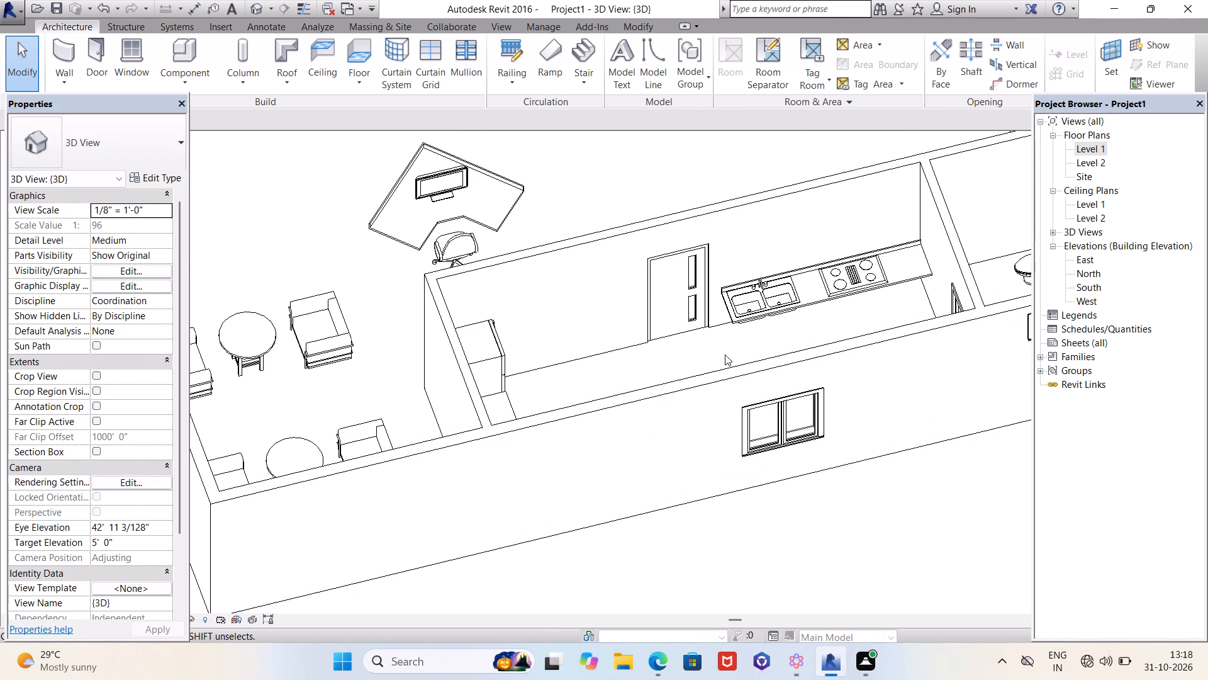
scroll(702, 354, down, 3)
shift+middle_drag(659, 356, 778, 161)
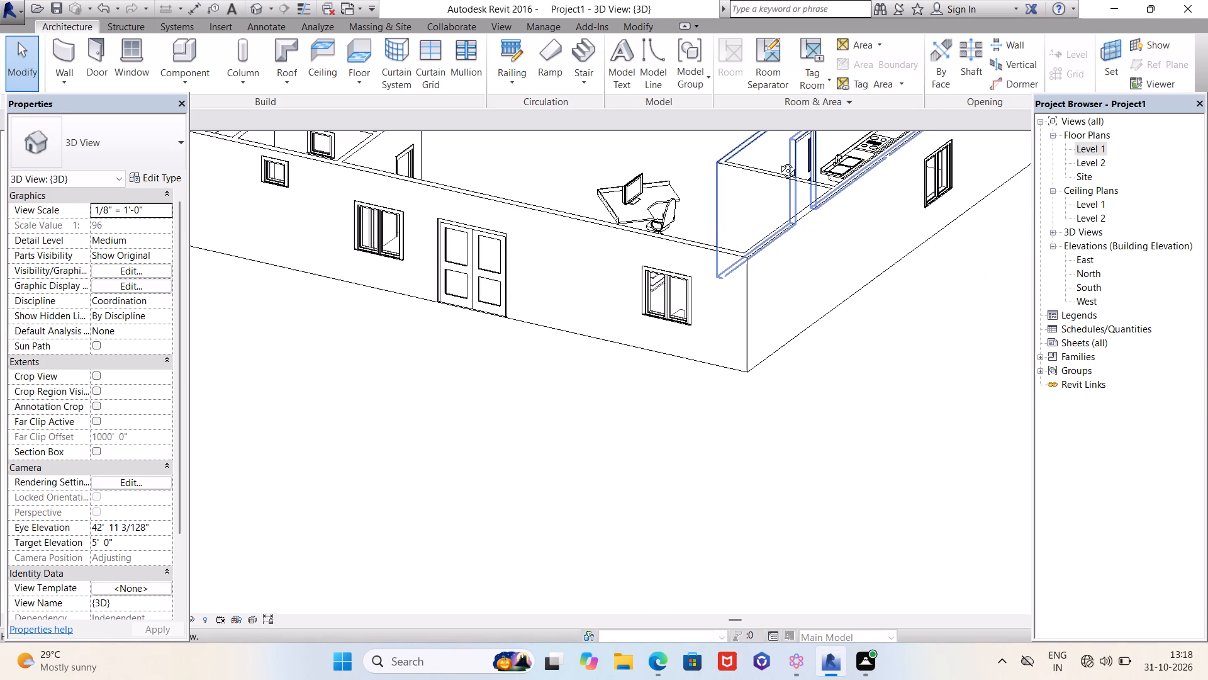
shift+middle_drag(778, 161, 622, 449)
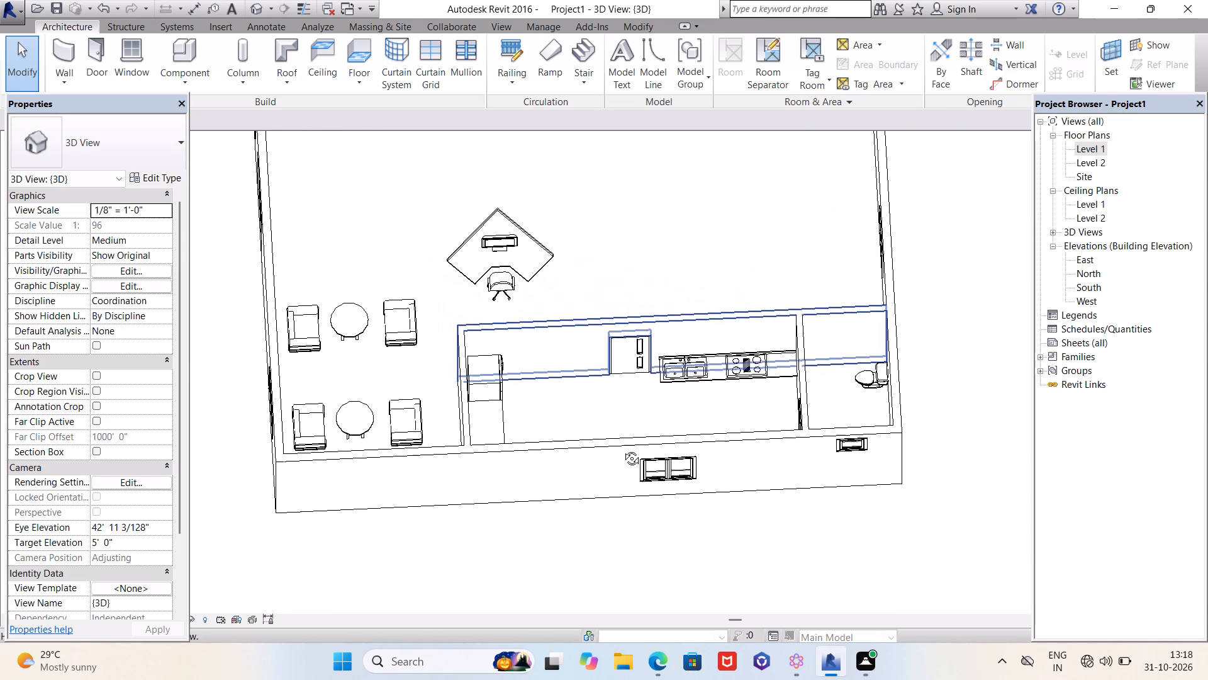
shift+middle_drag(622, 449, 622, 465)
scroll(693, 388, up, 8)
scroll(699, 377, down, 5)
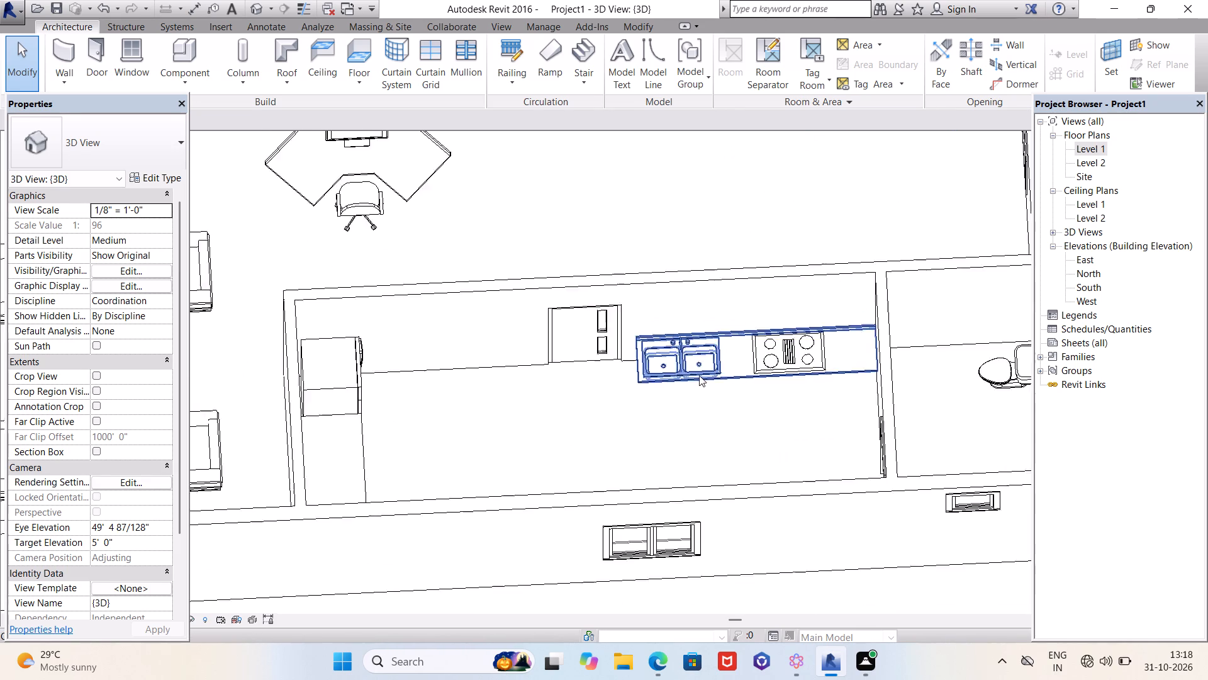
scroll(699, 375, down, 2)
scroll(699, 375, up, 2)
scroll(699, 375, down, 3)
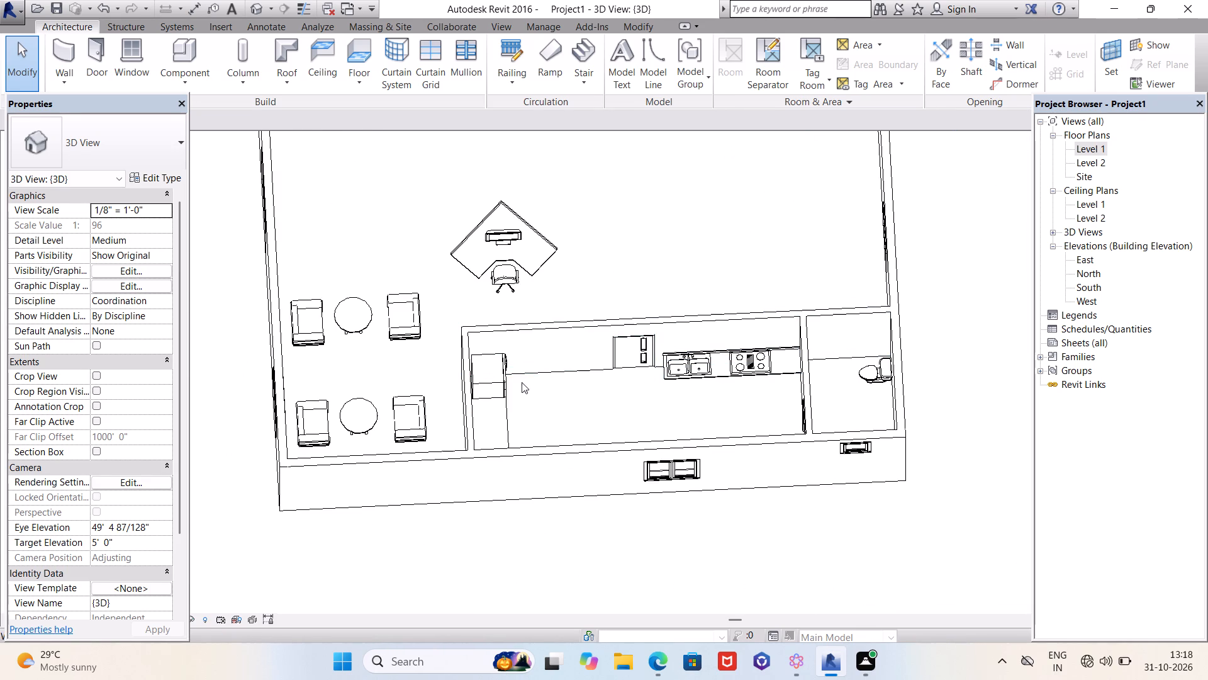
shift+middle_drag(582, 421, 346, 229)
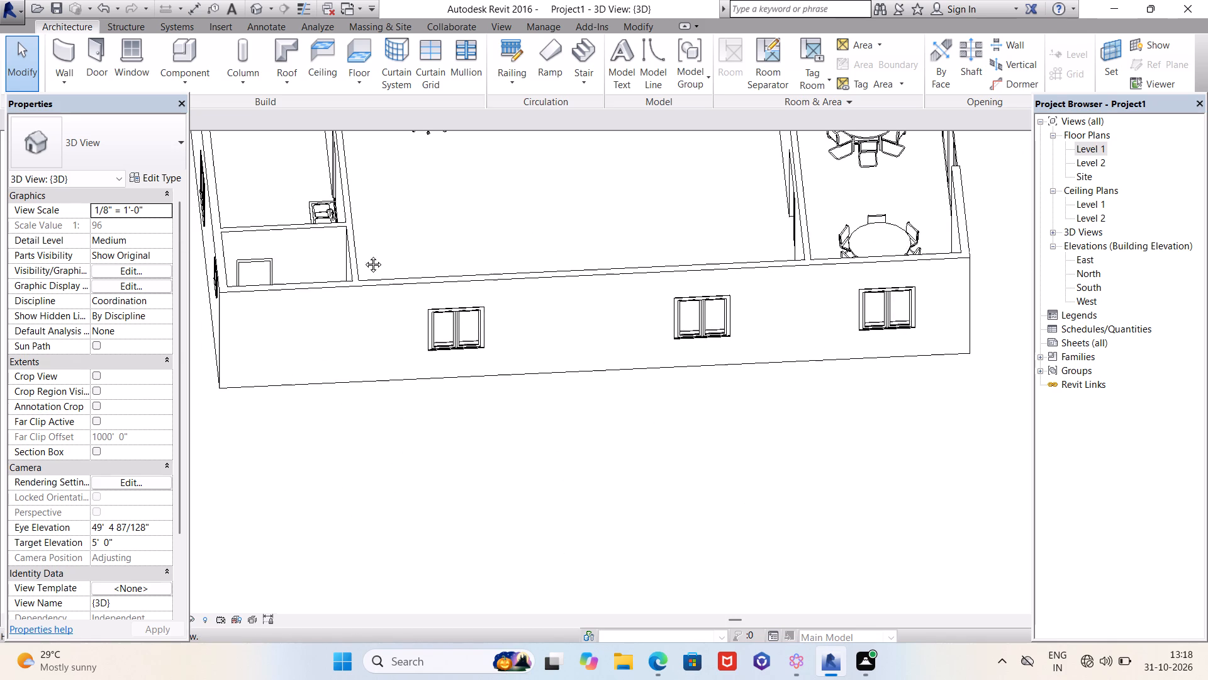
scroll(500, 354, down, 5)
scroll(392, 229, up, 10)
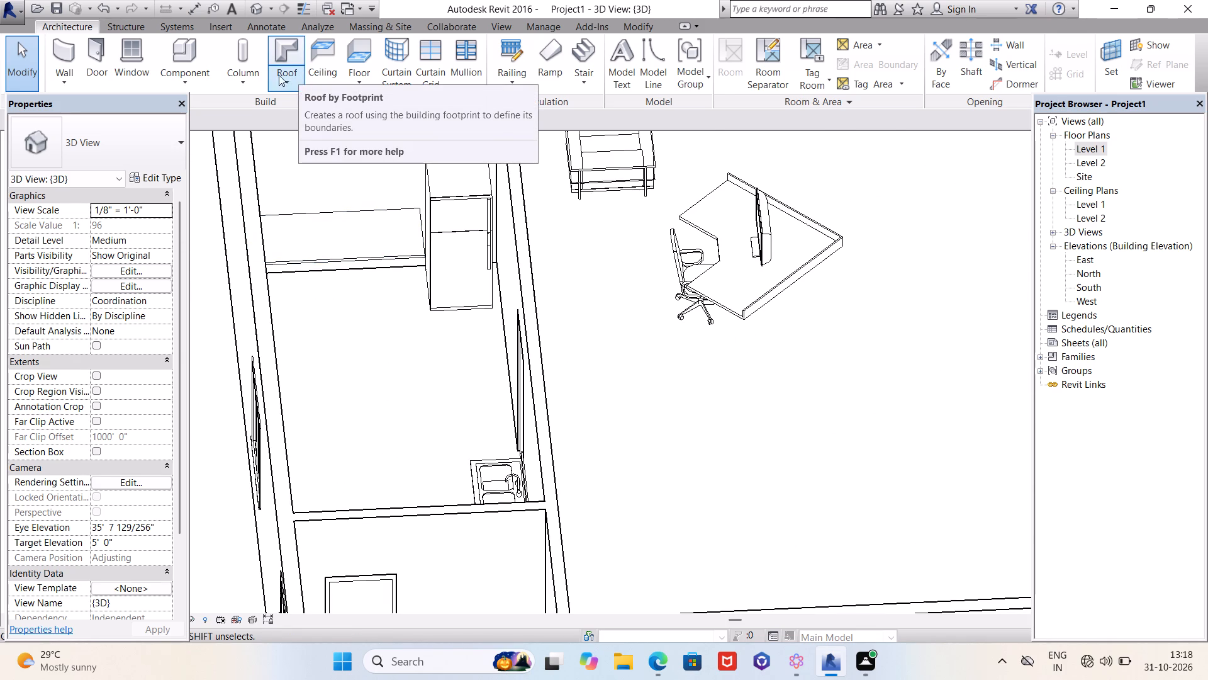
Load the Microwave family from the Domestic folder of the Specialty Equipment library for component placement.
click(190, 53)
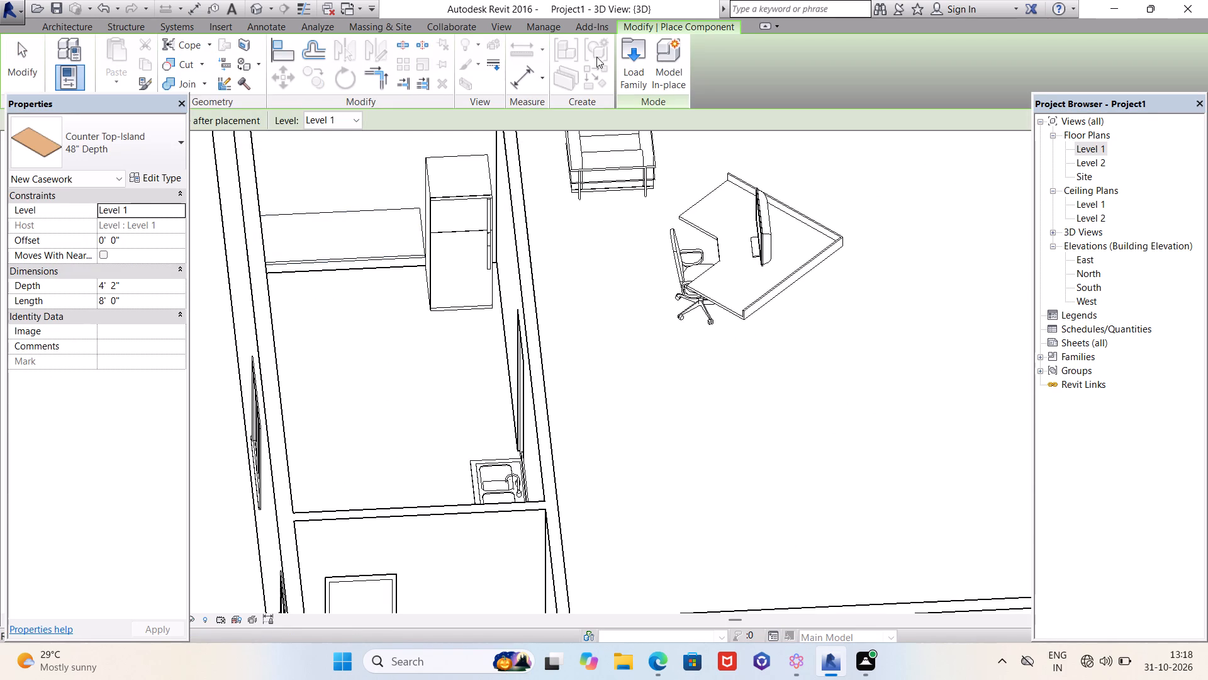
click(633, 55)
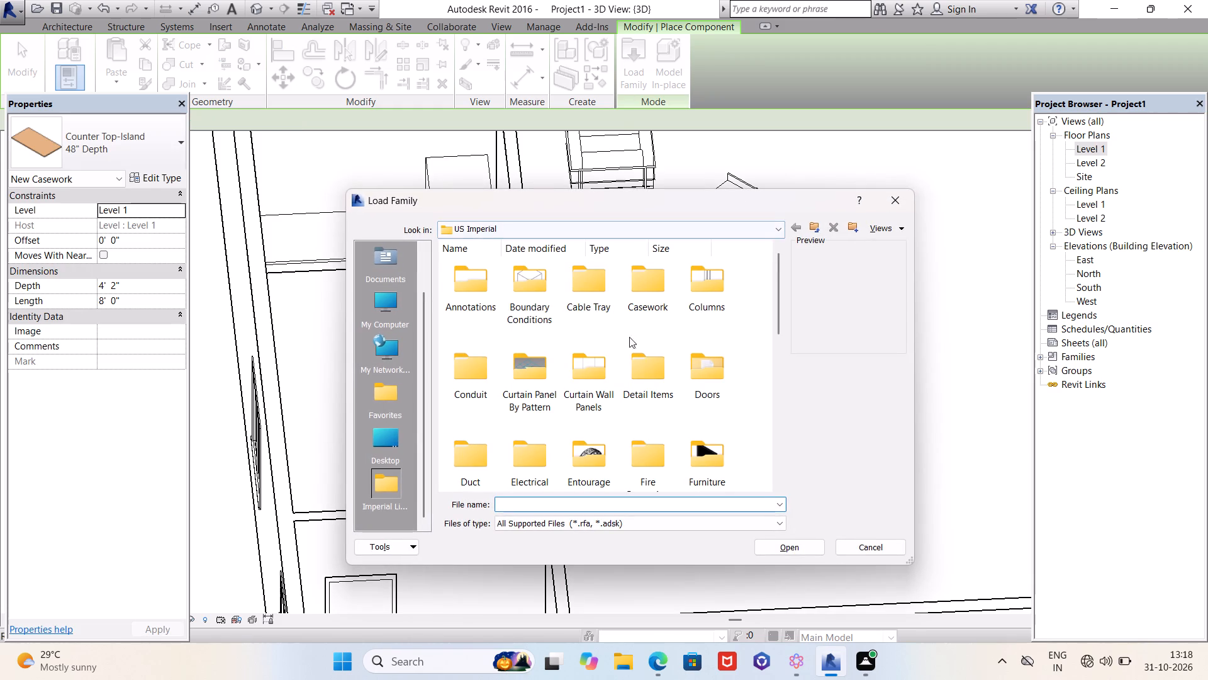
scroll(586, 351, down, 1)
scroll(586, 353, up, 2)
scroll(585, 354, down, 1)
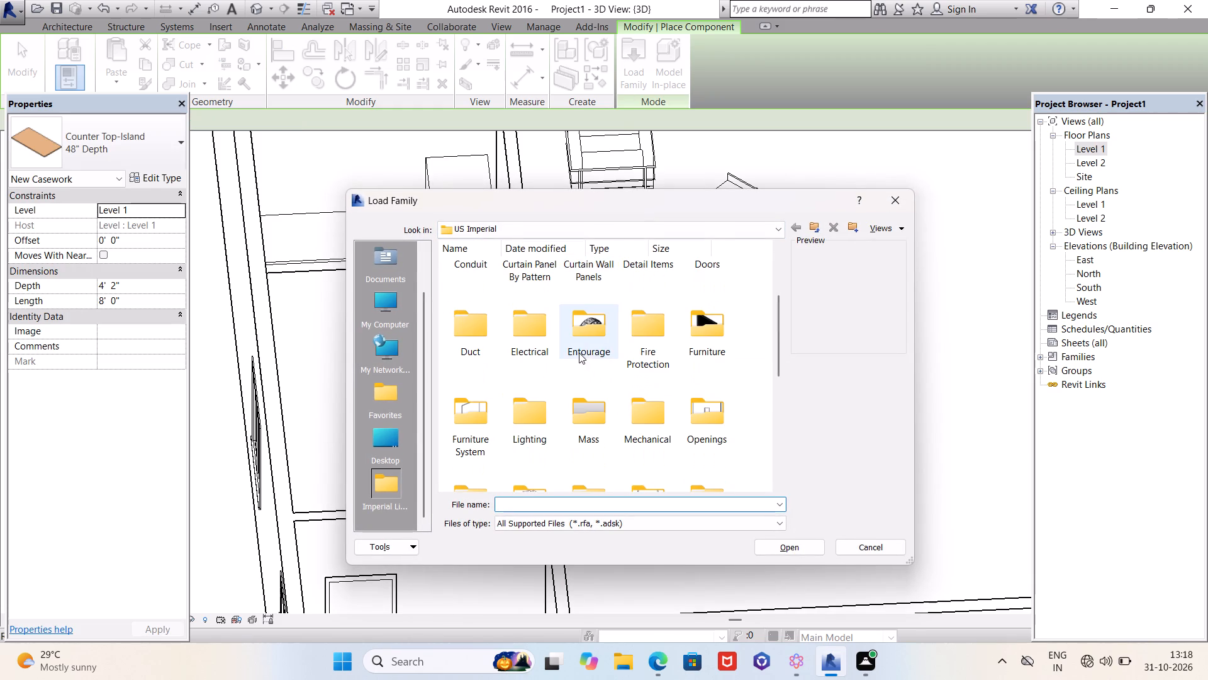
scroll(579, 353, down, 2)
double_click(535, 325)
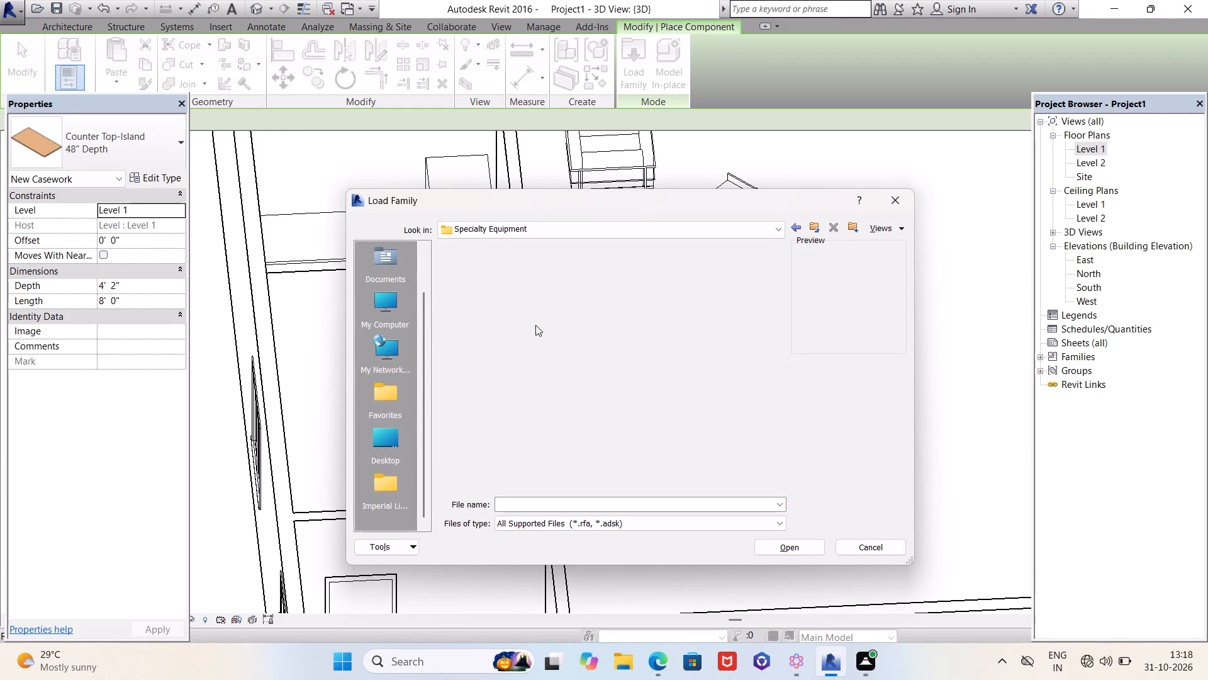
double_click(527, 280)
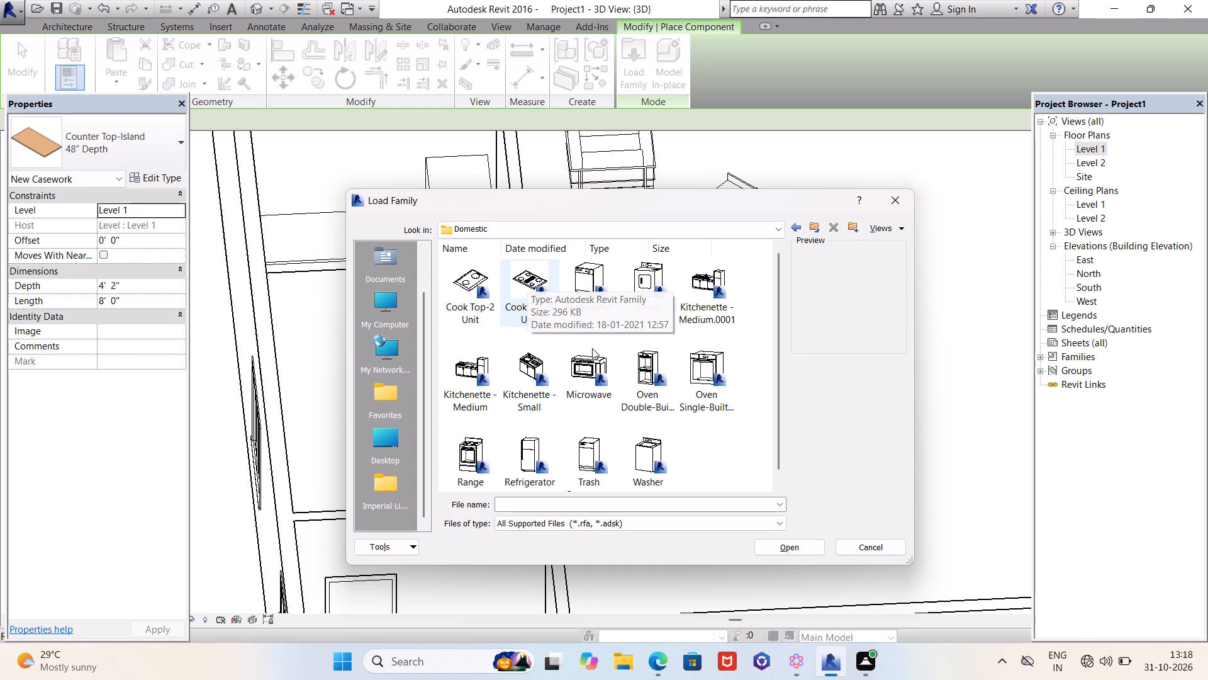
click(589, 369)
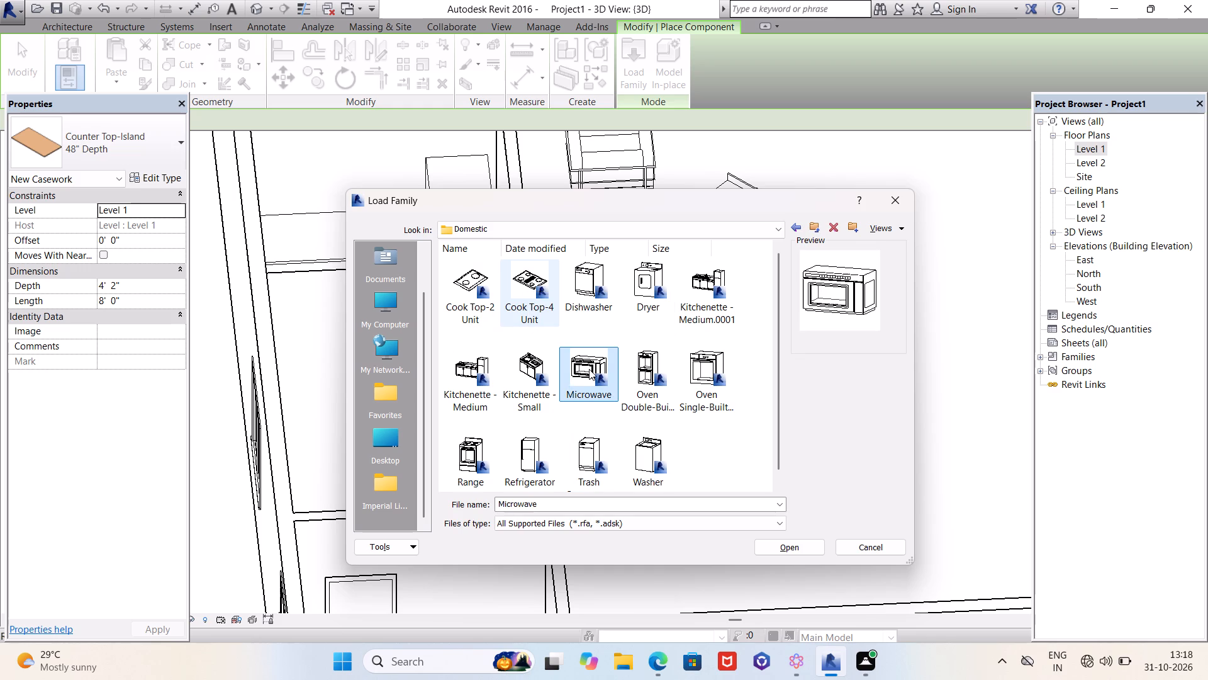
click(786, 545)
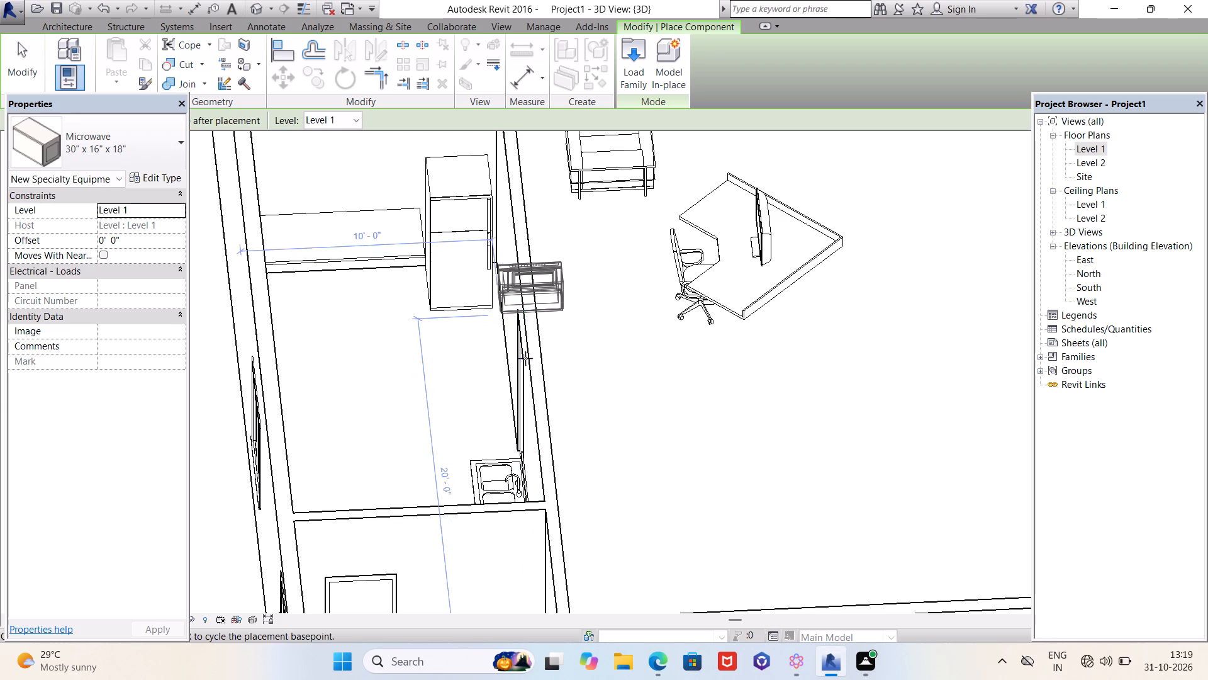
Place the 30" x 16" x 18" microwave on the island countertop beside the refrigerator, rotated 180 degrees to face into the kitchen.
key(space)
key(space)
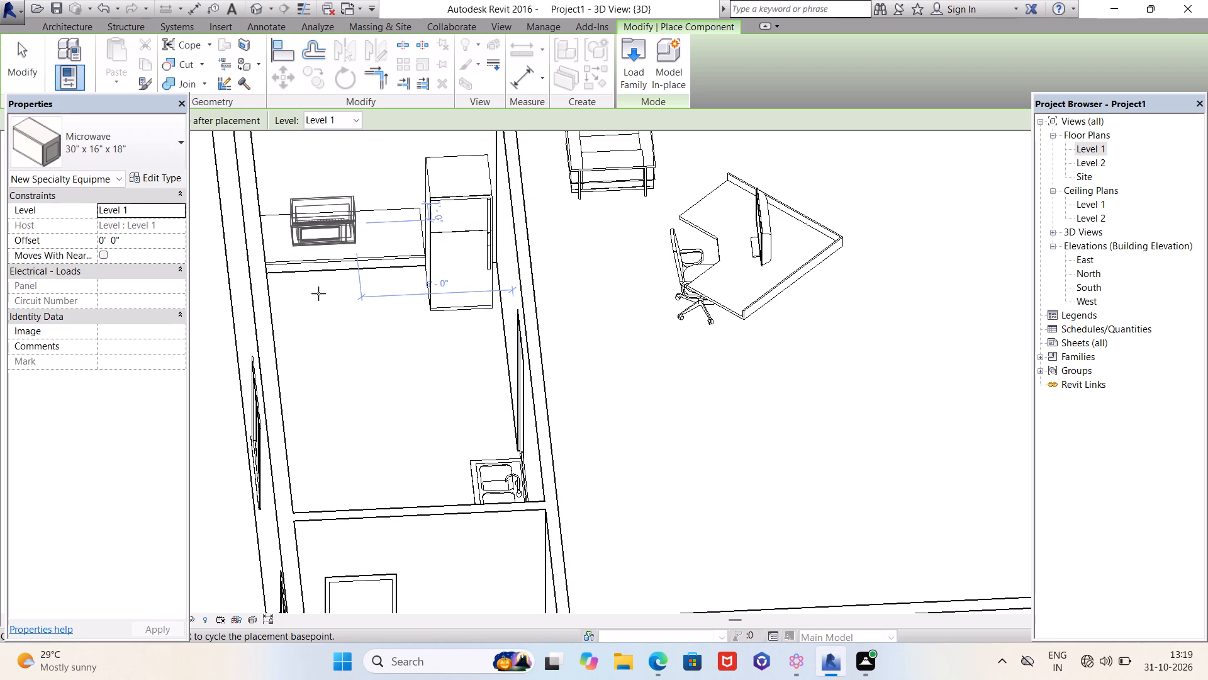
click(318, 293)
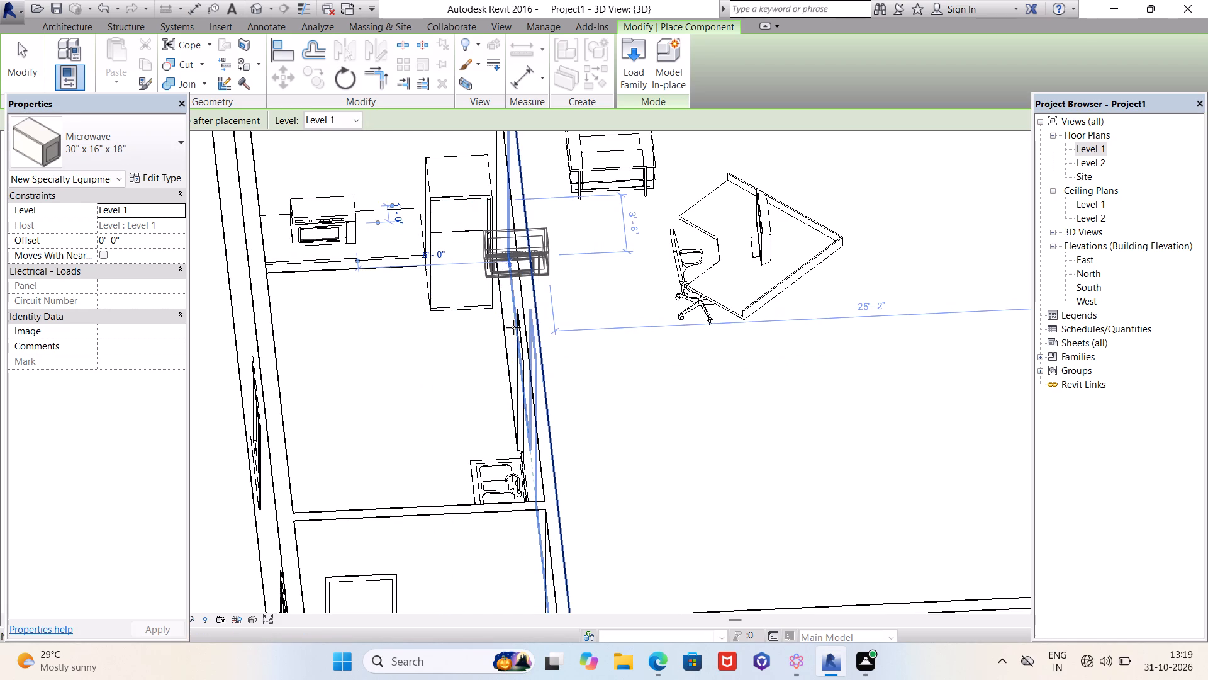
key(Escape)
key(Escape)
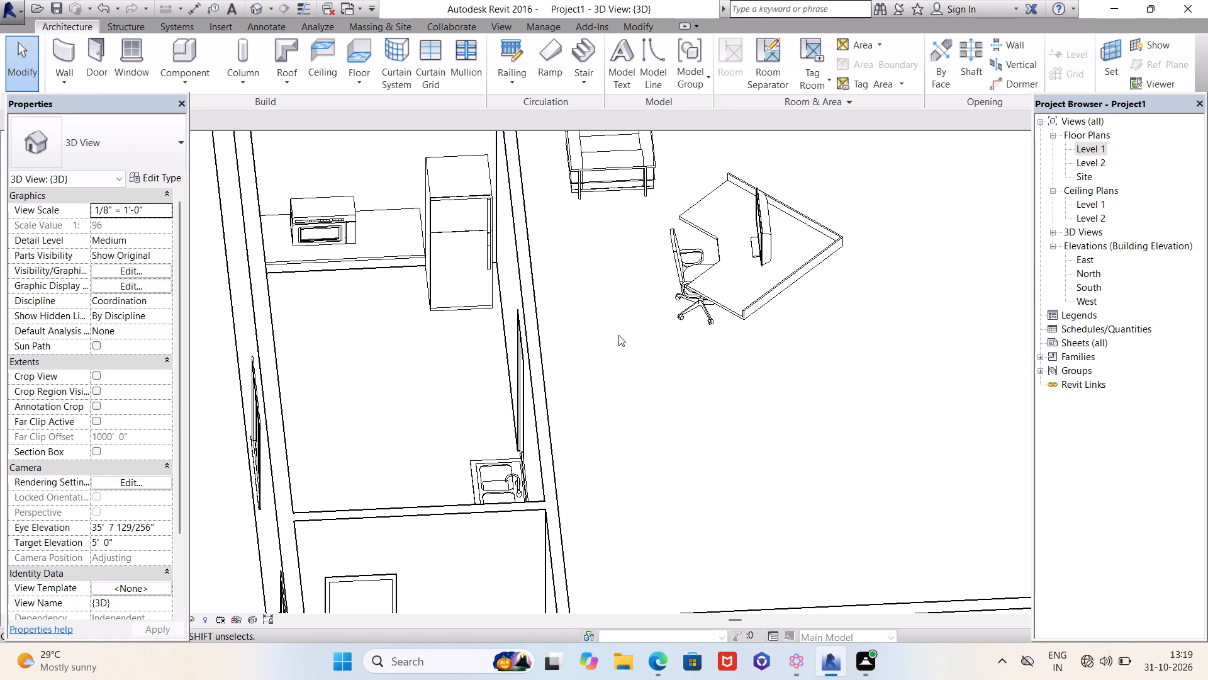
Load the Tall Cabinet-Double Door(4) family from the Tall Cabinets folder of the Casework library for component placement.
click(196, 58)
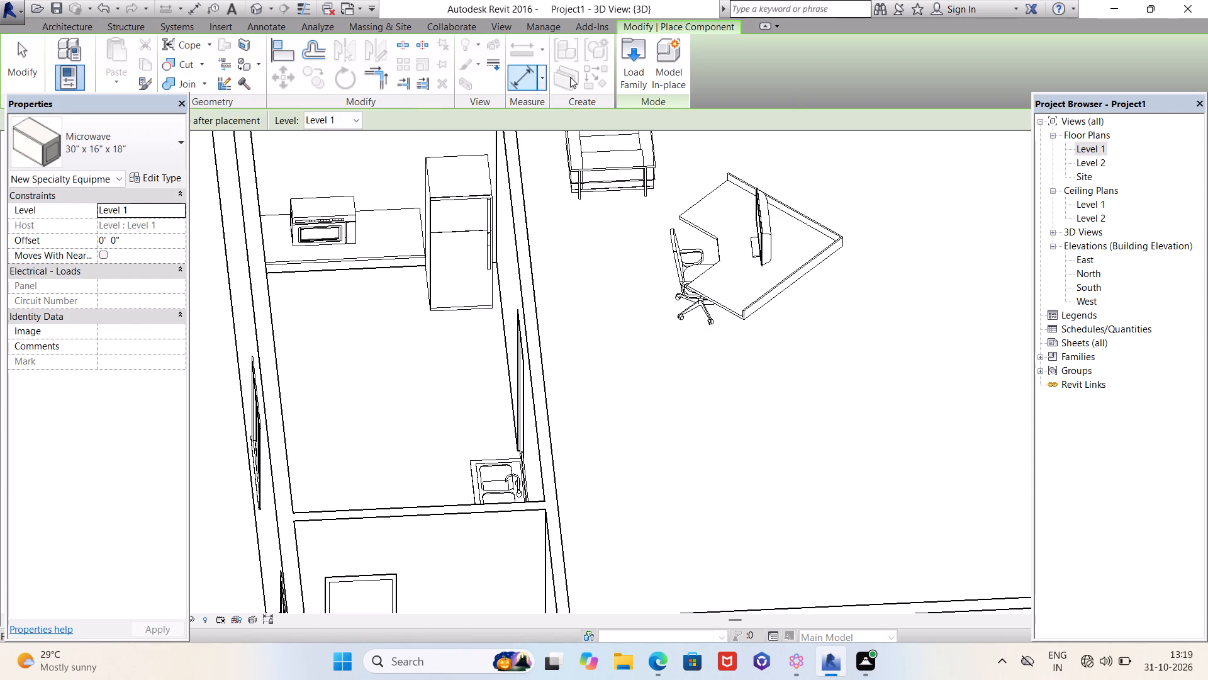
click(624, 51)
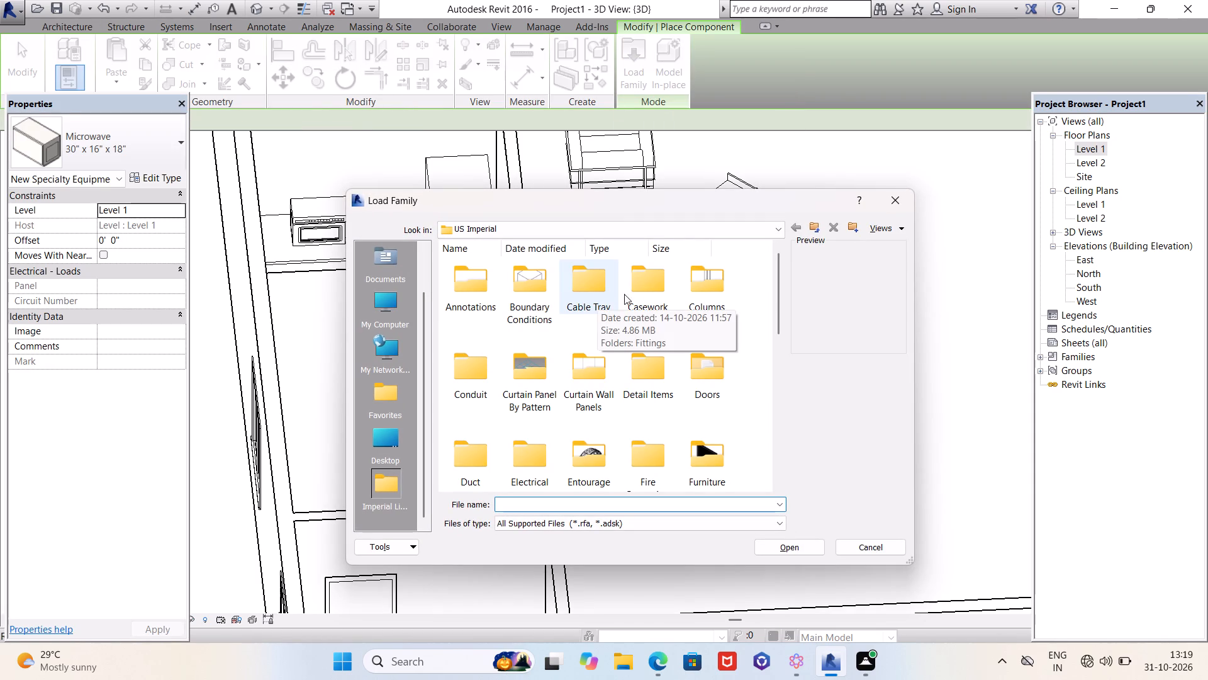
double_click(654, 285)
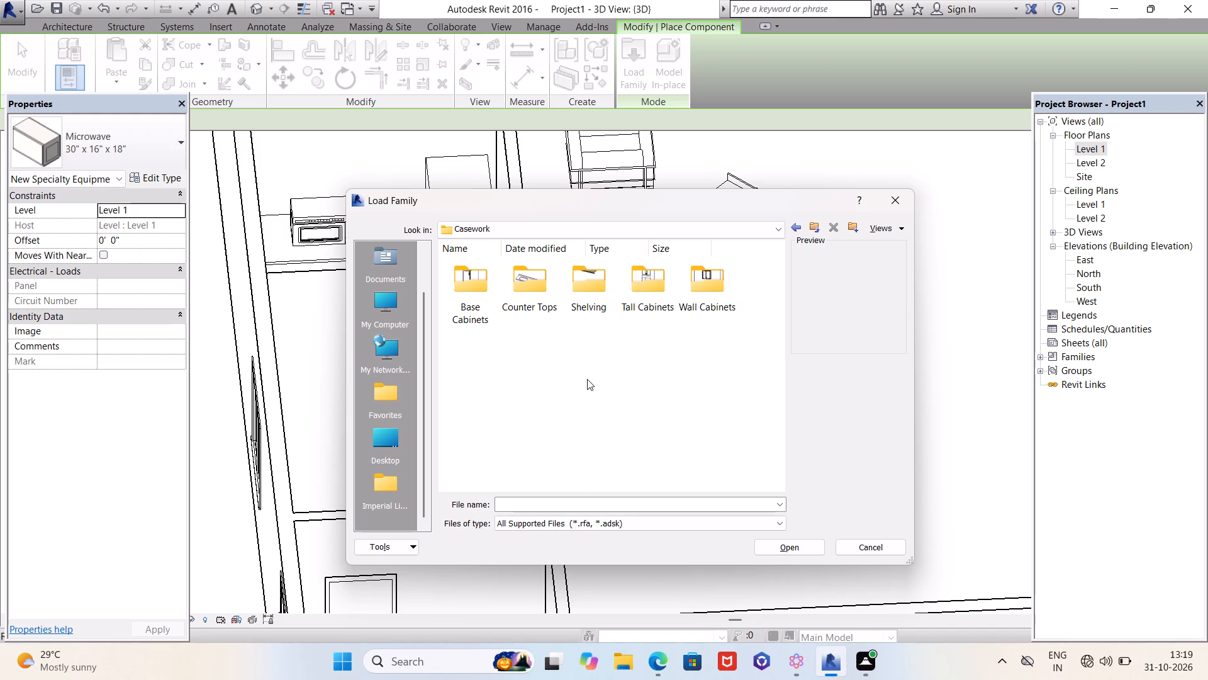
double_click(589, 302)
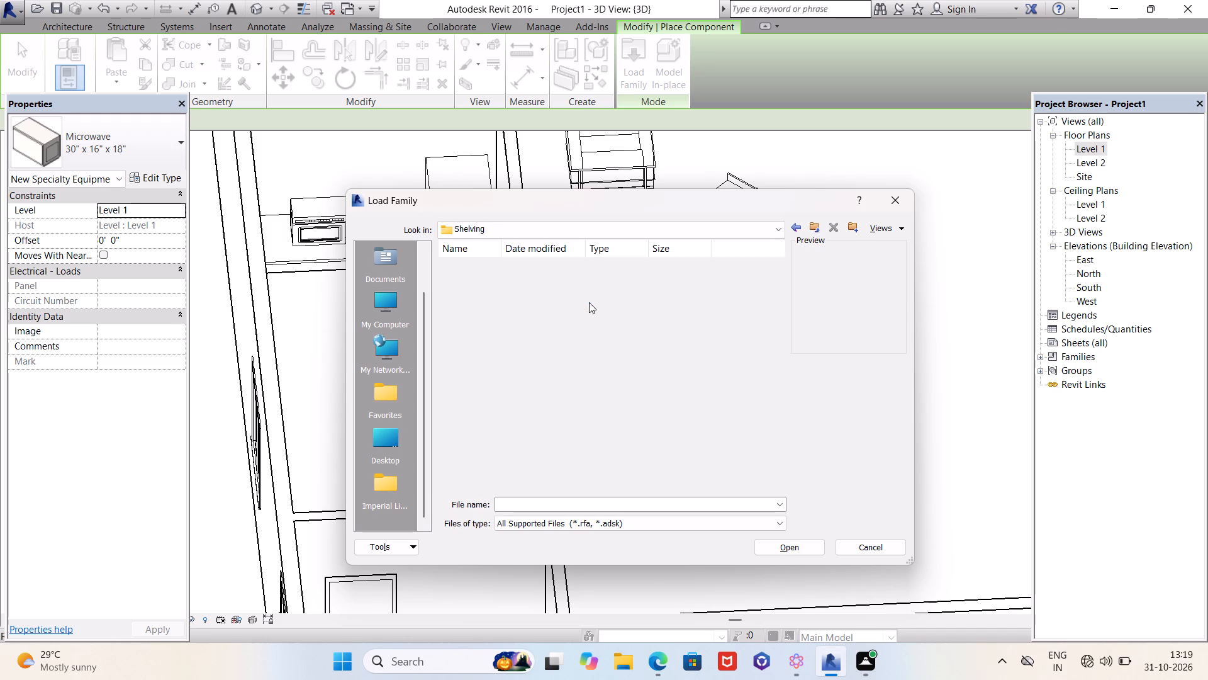
click(793, 229)
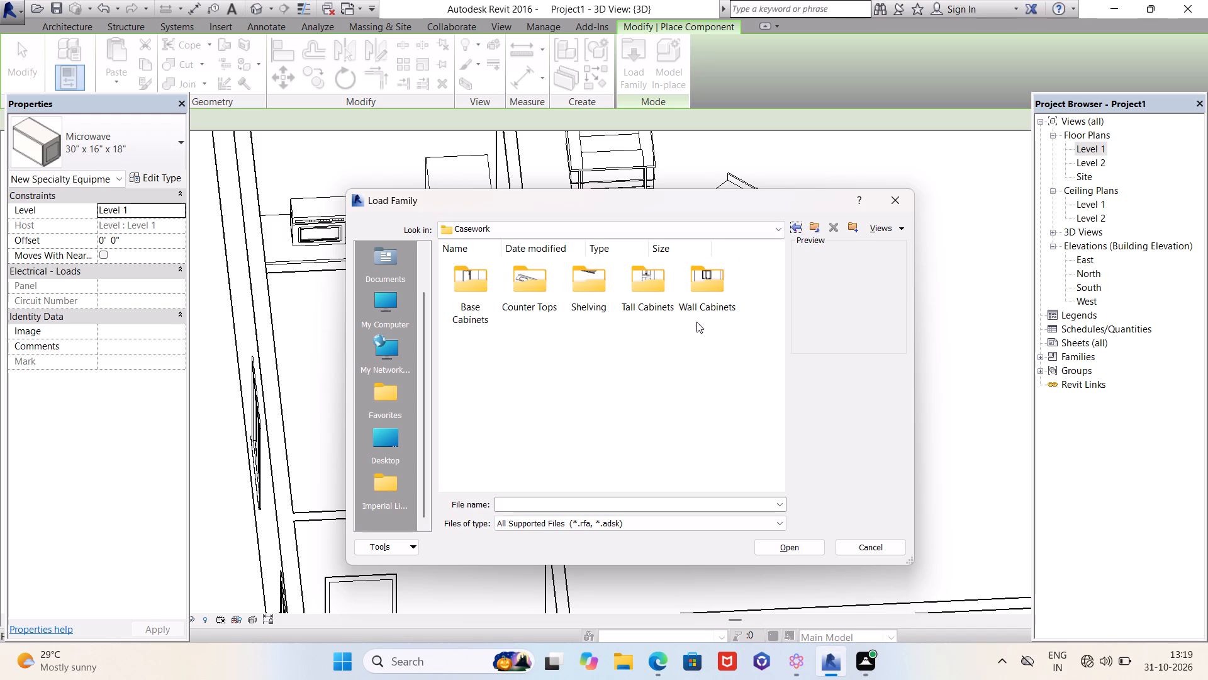
double_click(643, 269)
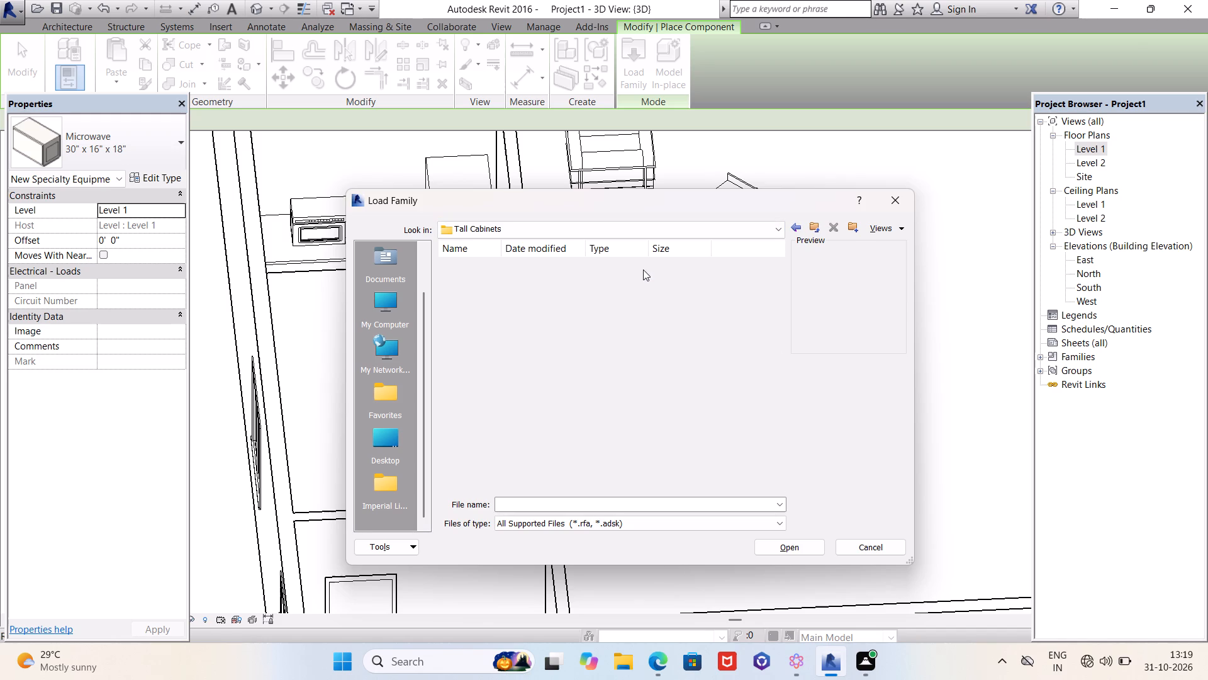
click(482, 275)
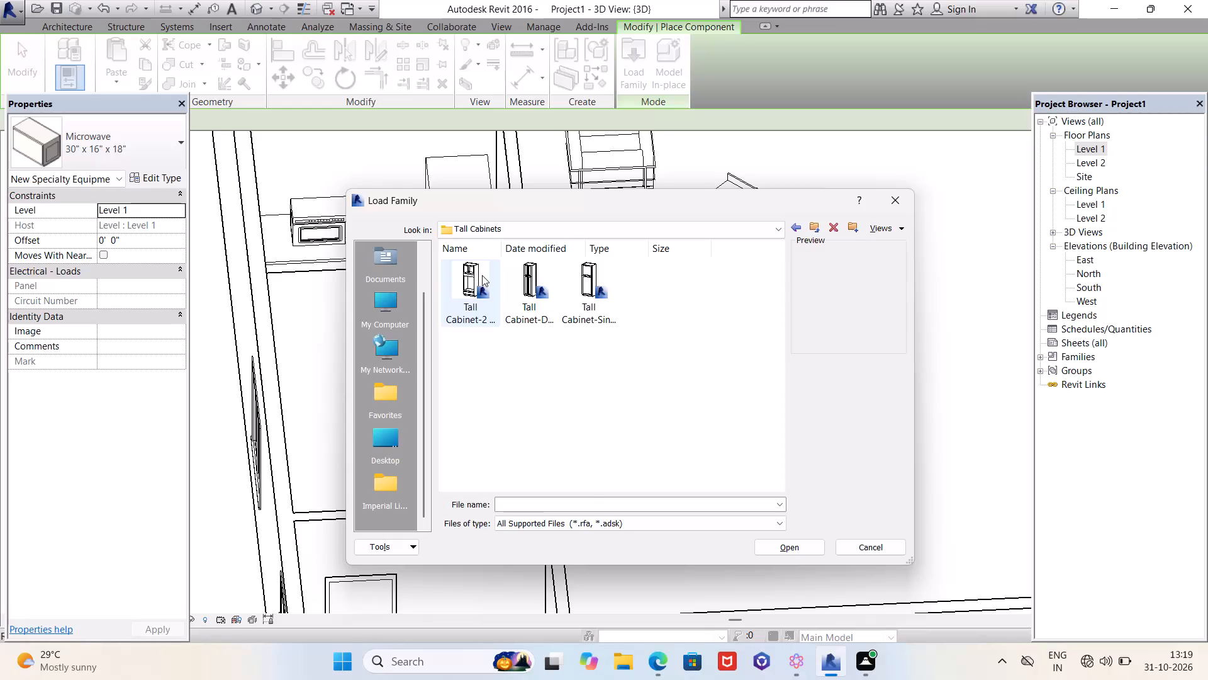
click(539, 286)
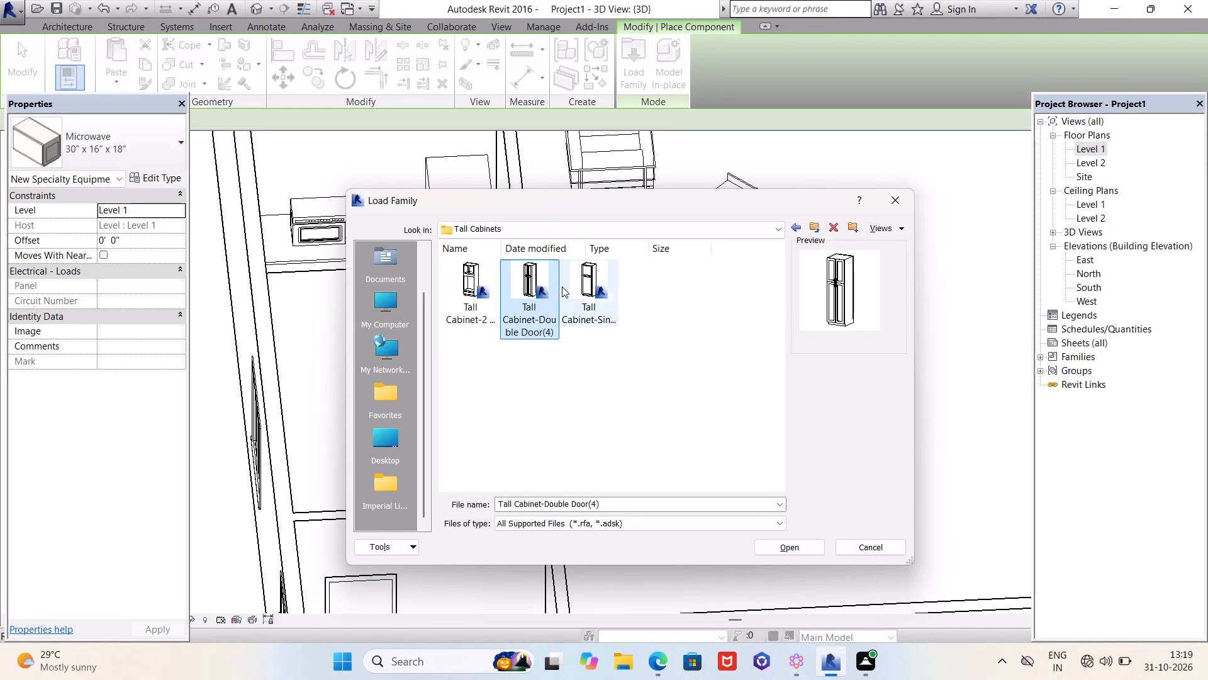
click(585, 286)
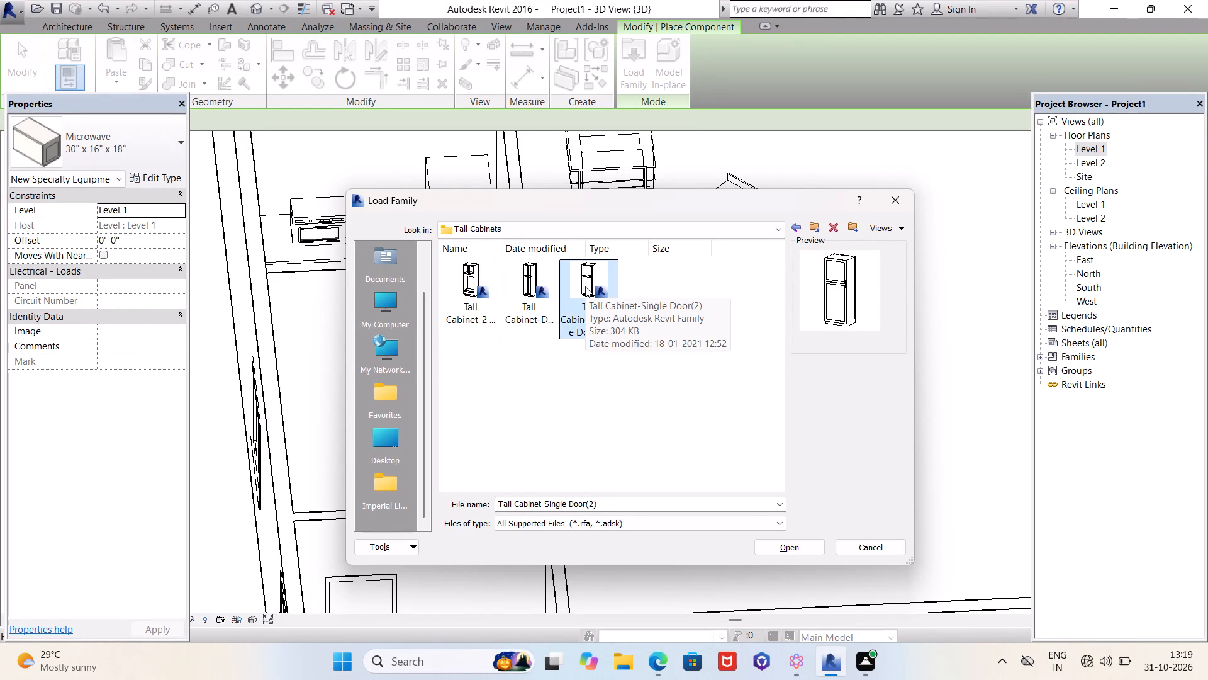
click(532, 285)
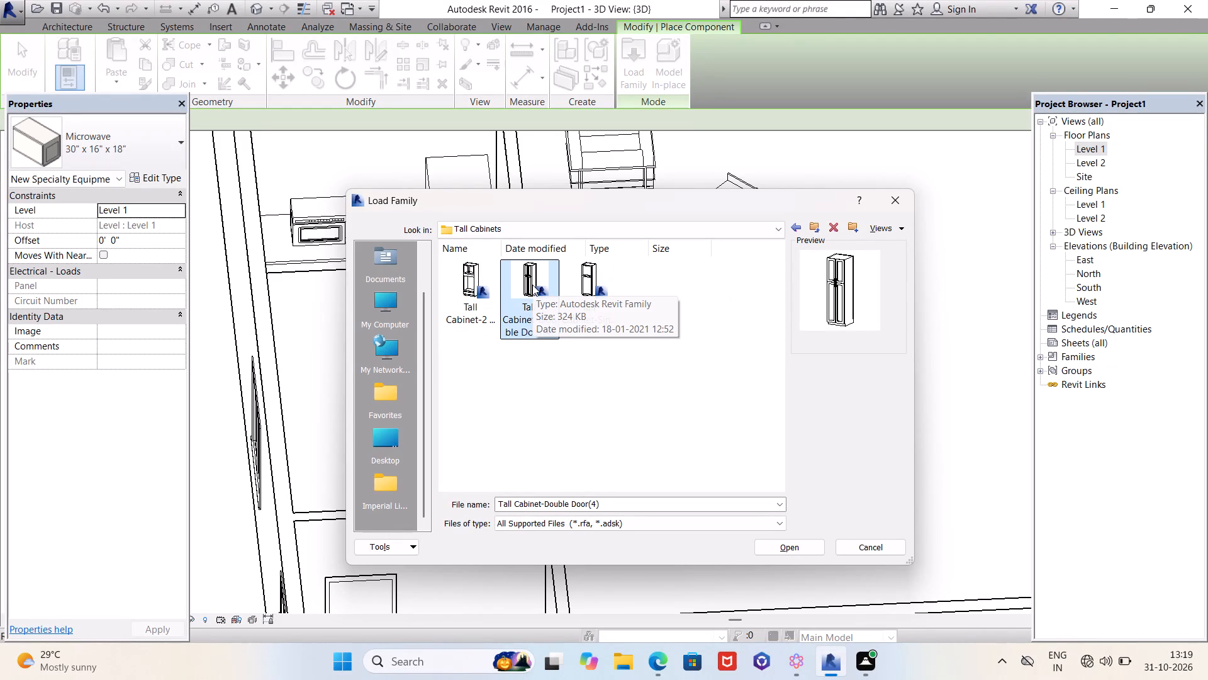
click(601, 294)
click(488, 282)
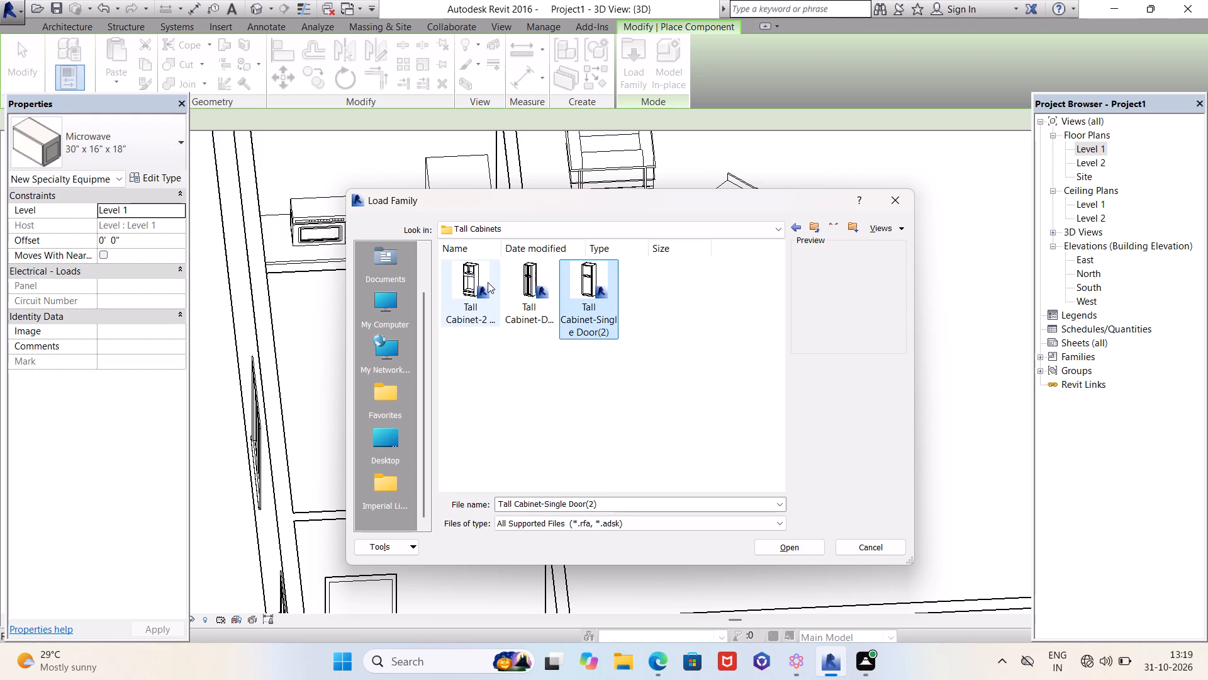
click(531, 279)
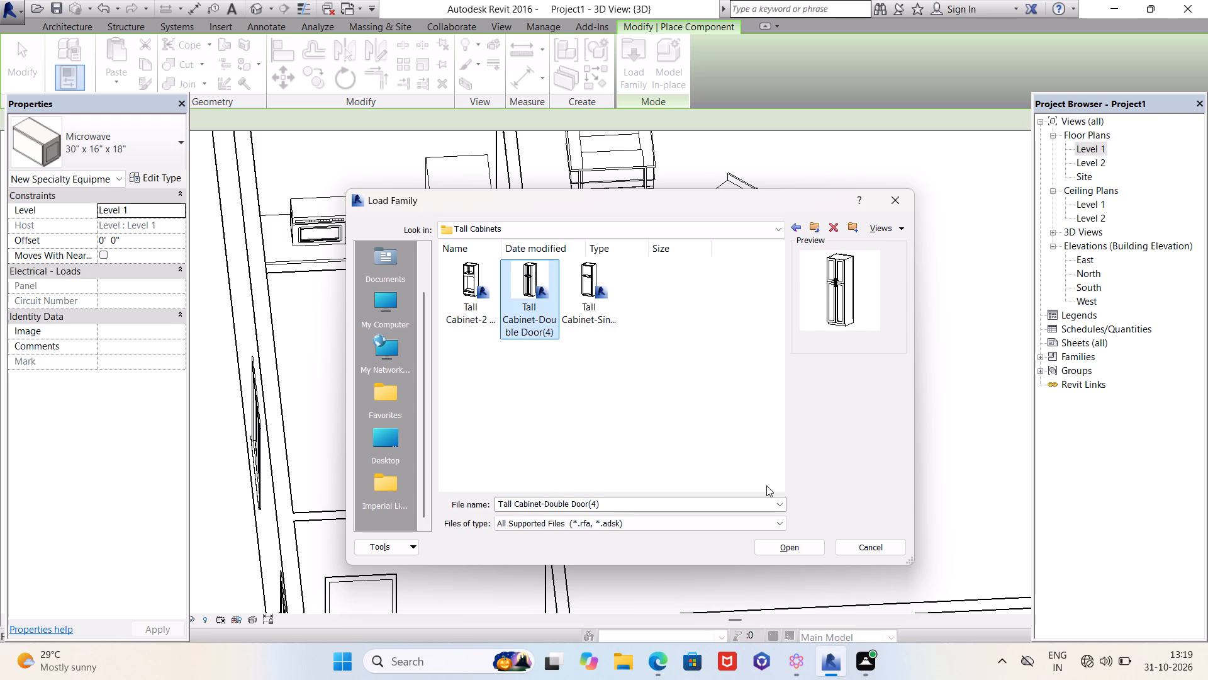
click(788, 543)
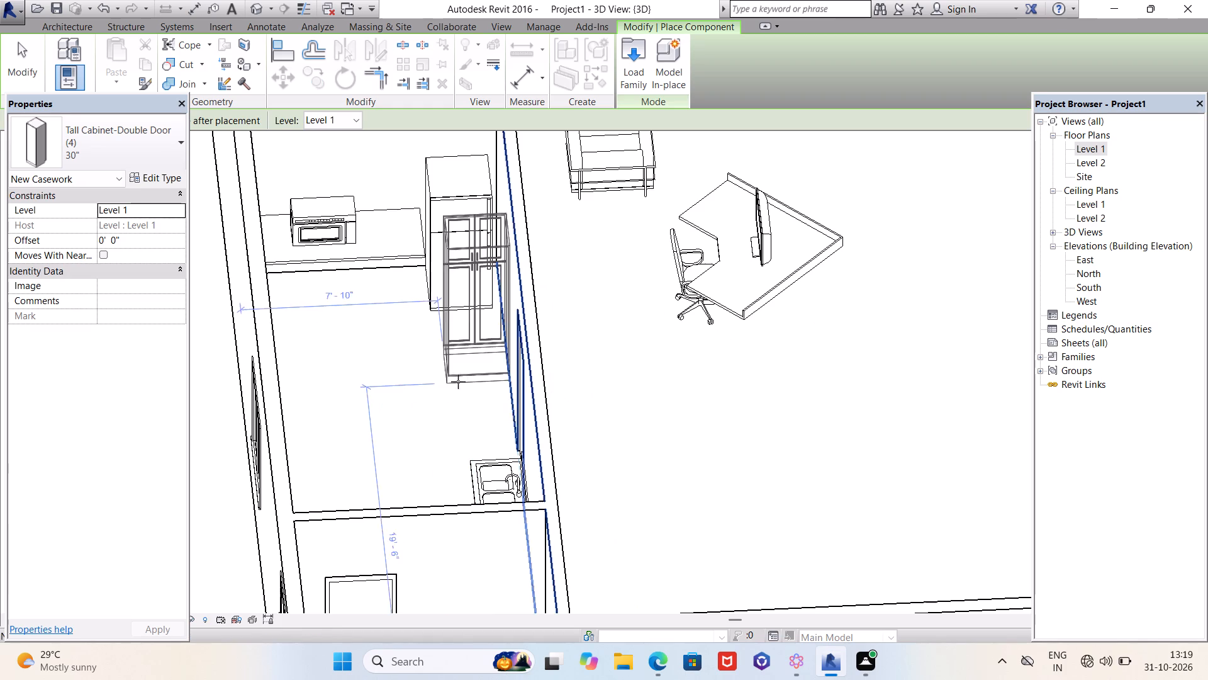
Place the 30" double-door tall cabinet against the kitchen's exterior wall, about 5'-6" from the countertop's back wall, with its doors facing into the kitchen.
key(space)
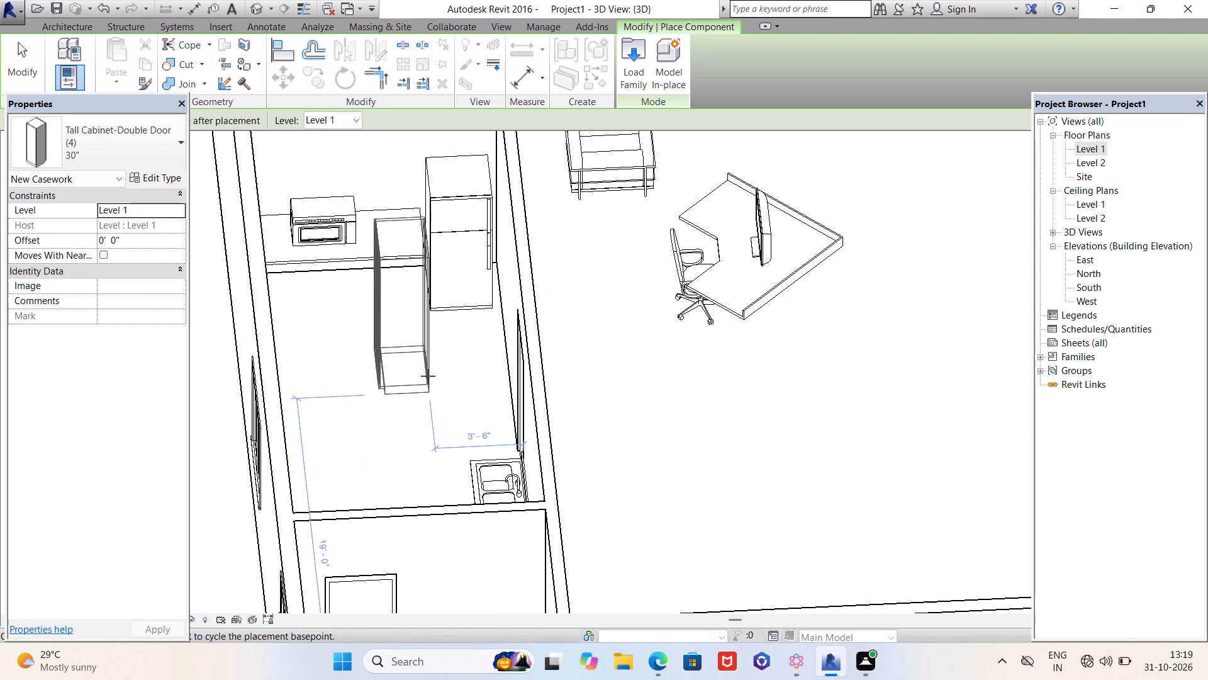
middle_drag(434, 378, 484, 390)
shift+middle_drag(484, 390, 480, 390)
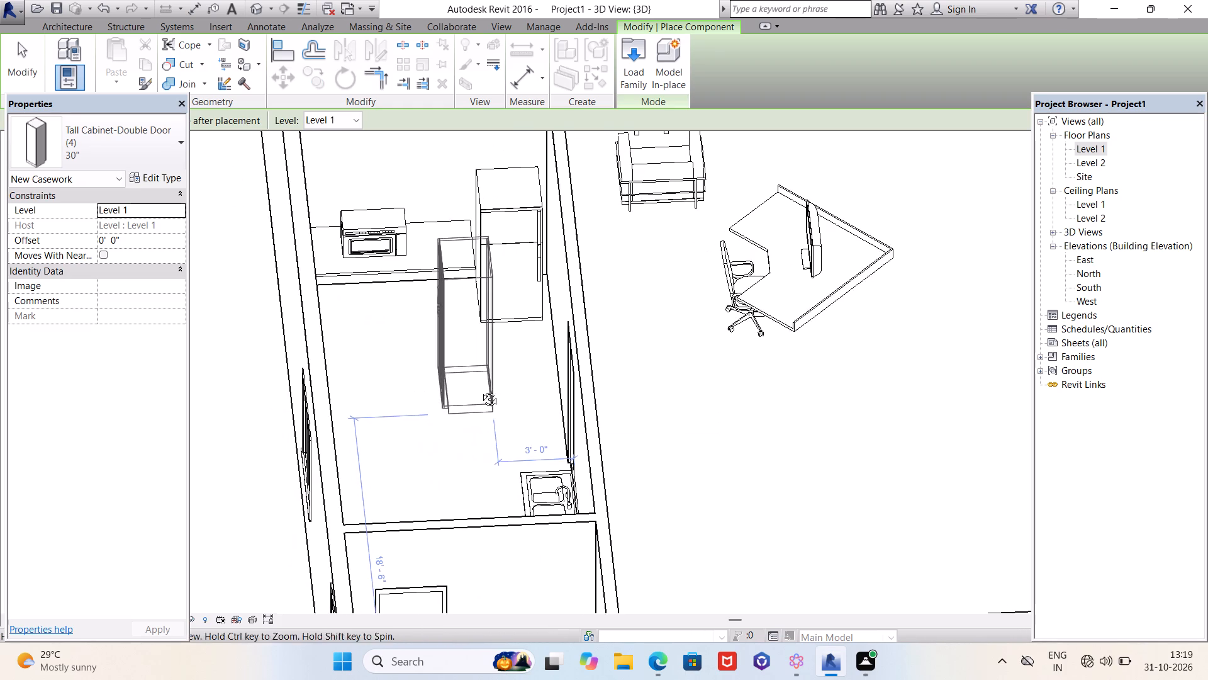
shift+middle_drag(480, 390, 462, 315)
key(space)
key(space)
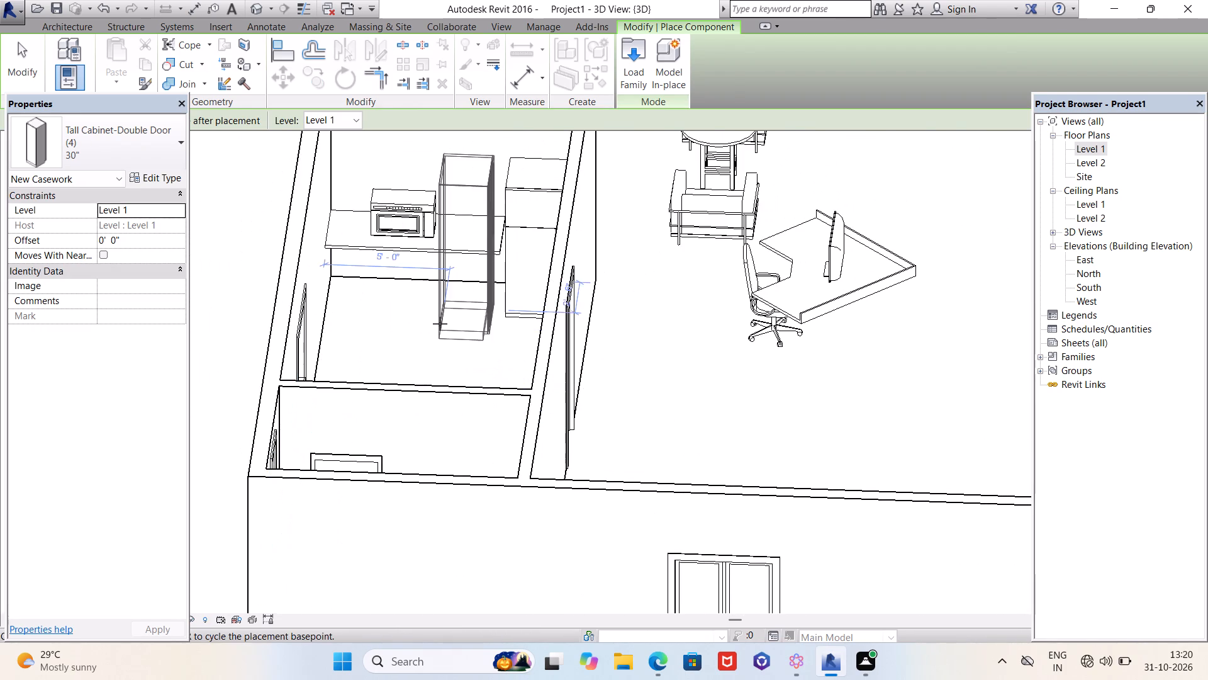
click(318, 357)
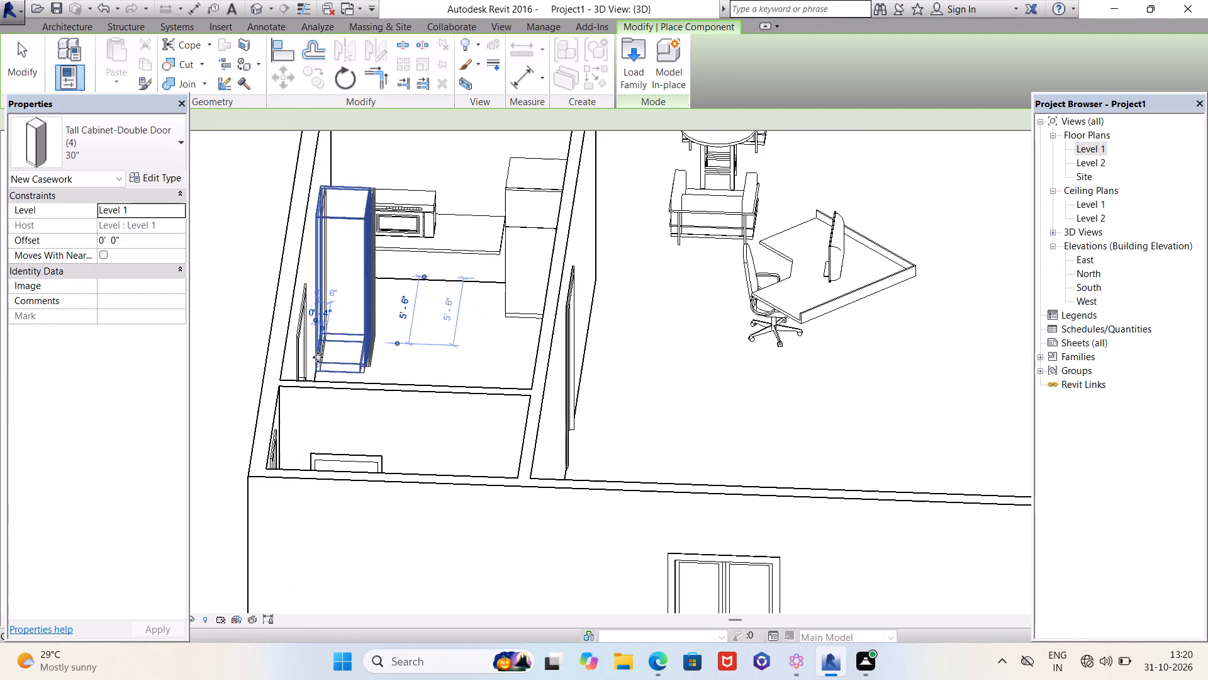
key(Escape)
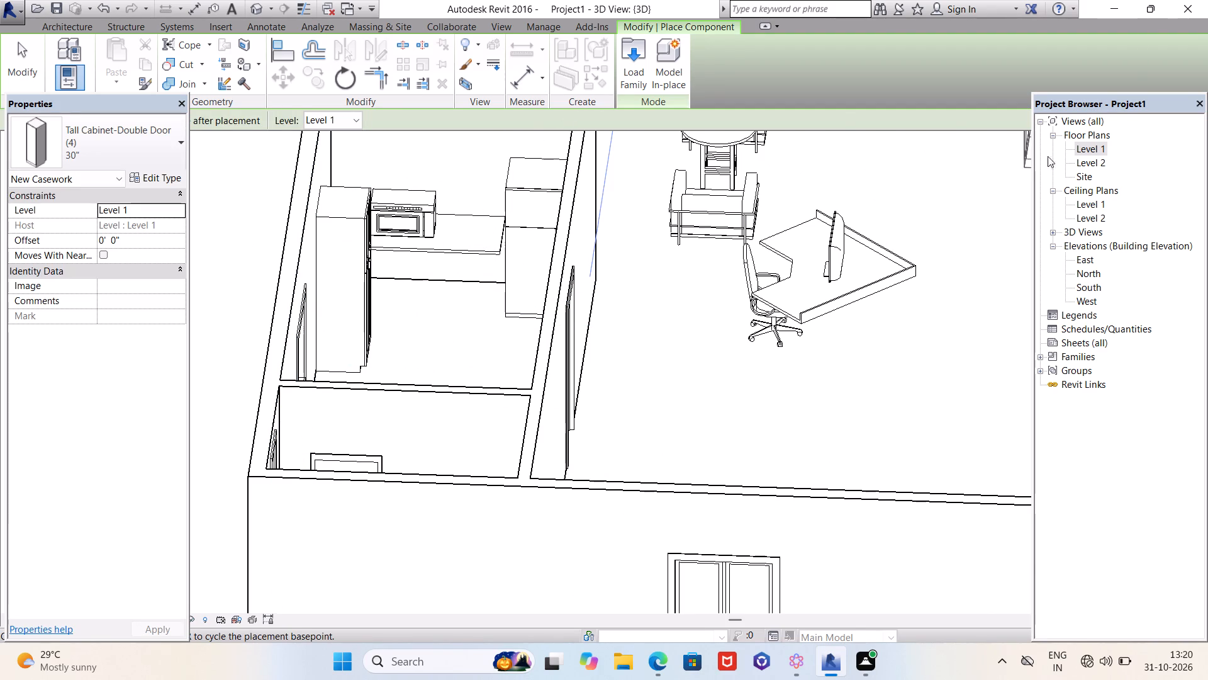
Open the Level 1 floor plan and check where the tall cabinet sits in the kitchen.
double_click(1090, 146)
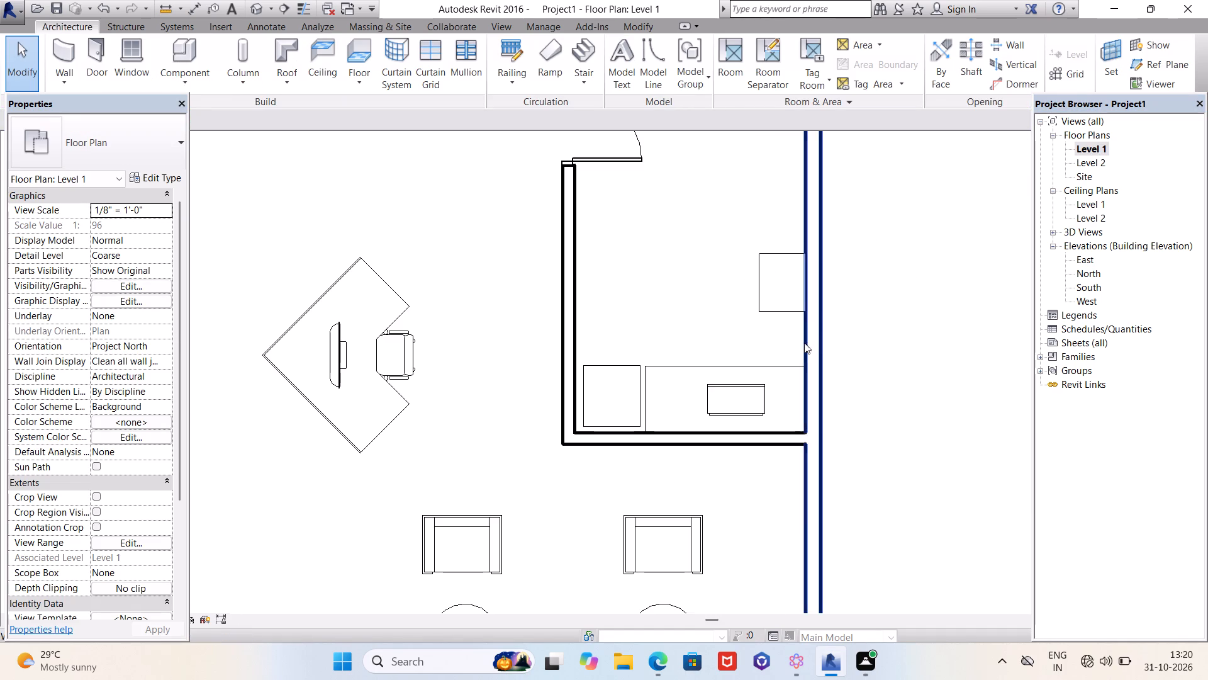
scroll(851, 372, down, 9)
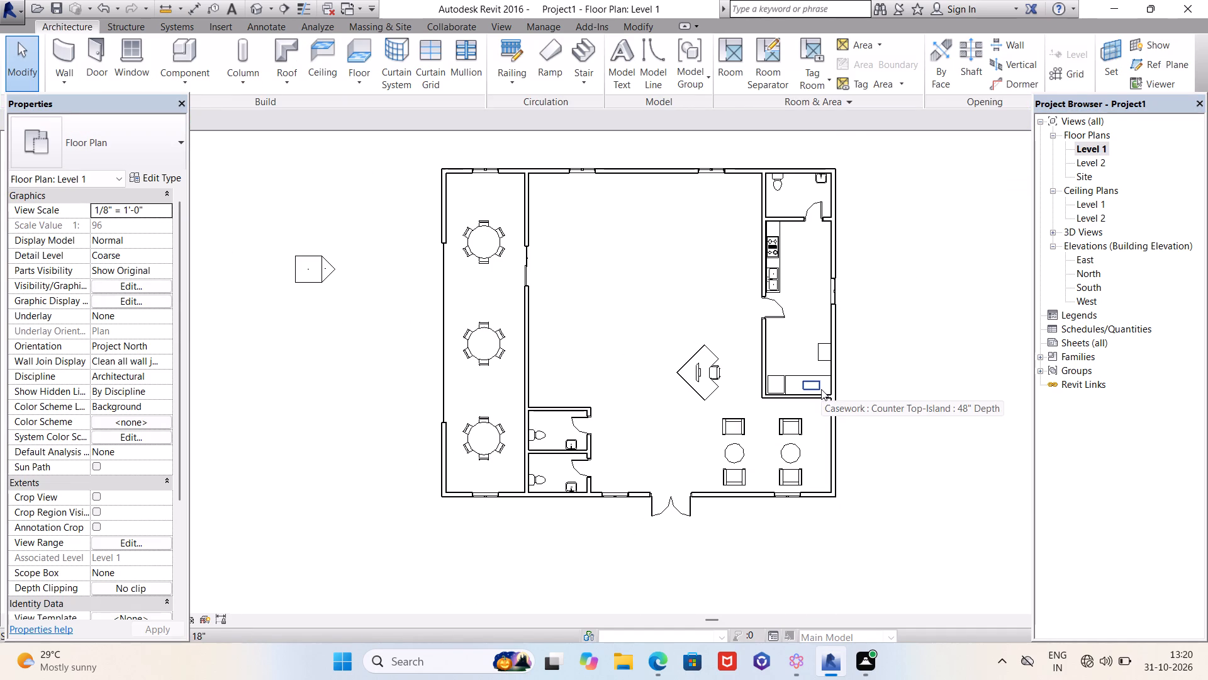
scroll(849, 343, up, 7)
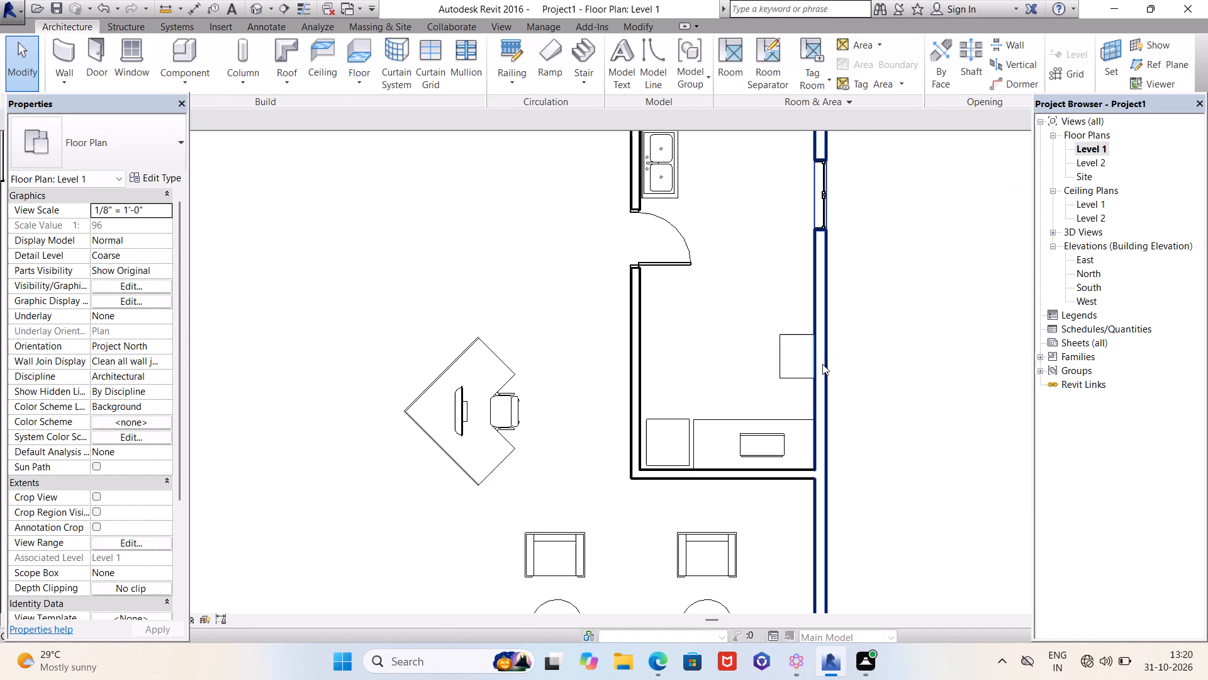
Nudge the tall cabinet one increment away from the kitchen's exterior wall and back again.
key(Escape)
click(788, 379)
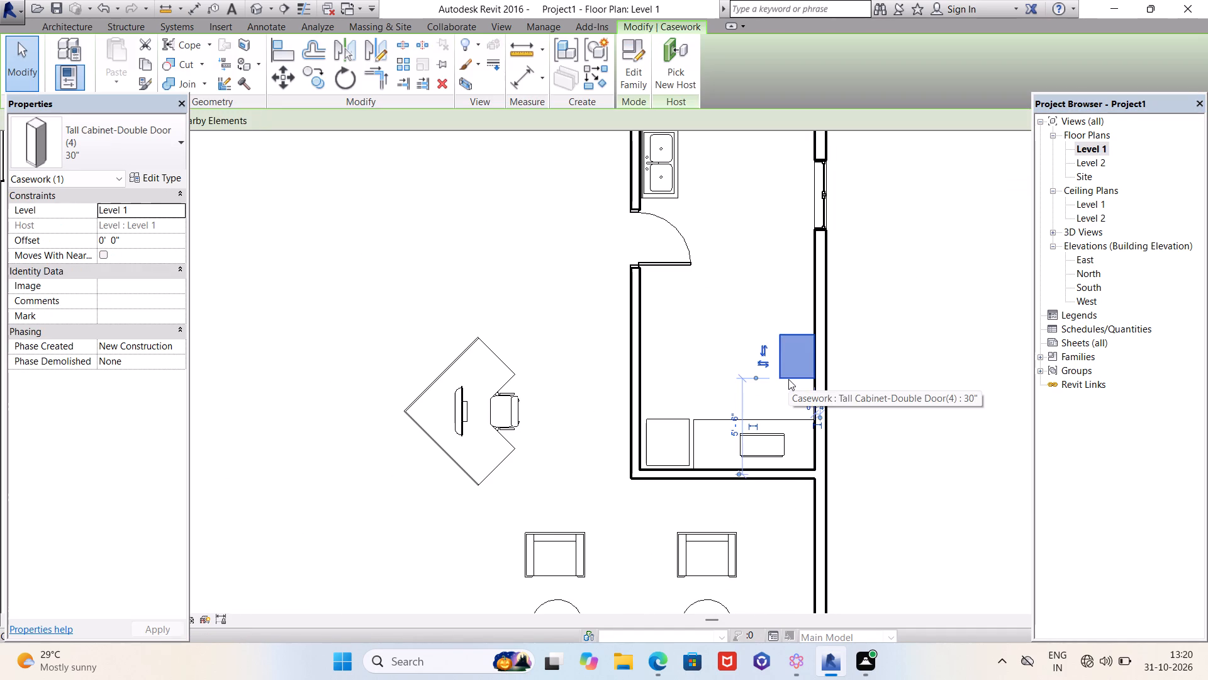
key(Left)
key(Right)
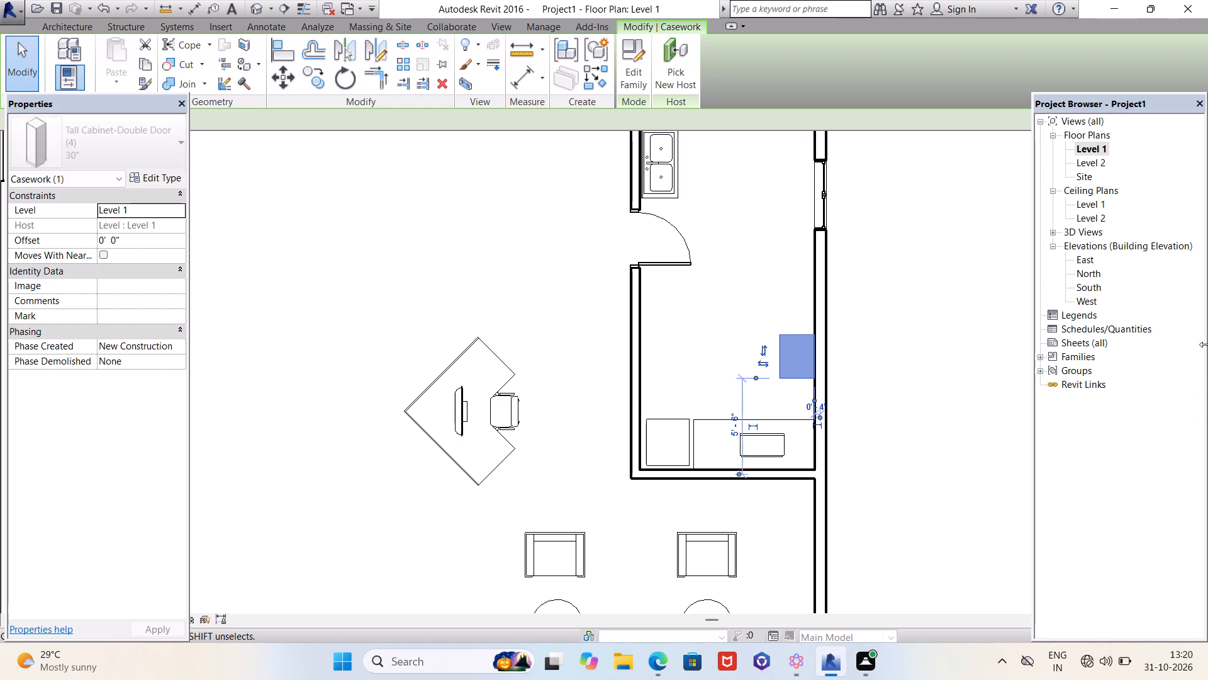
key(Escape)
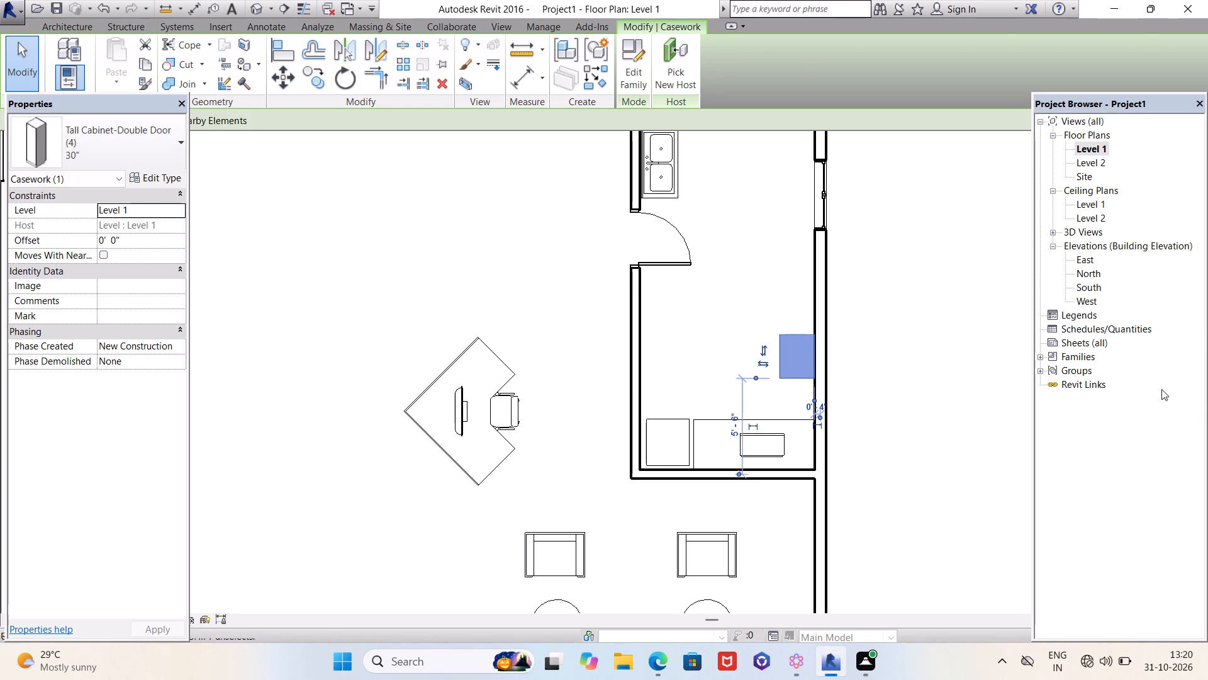
Examine the whole Level 1 floor plan, including the dining area, central hall, kitchen and seating area.
scroll(1180, 421, down, 4)
scroll(892, 373, down, 4)
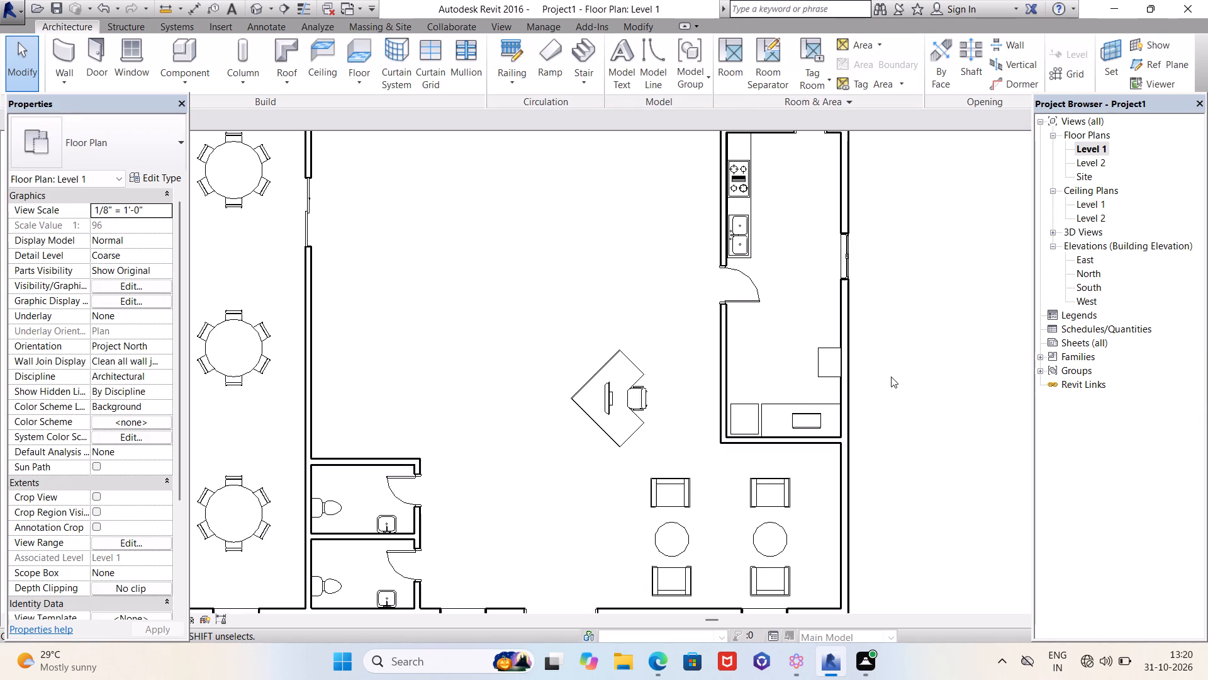
key(Escape)
key(Escape)
scroll(891, 377, down, 1)
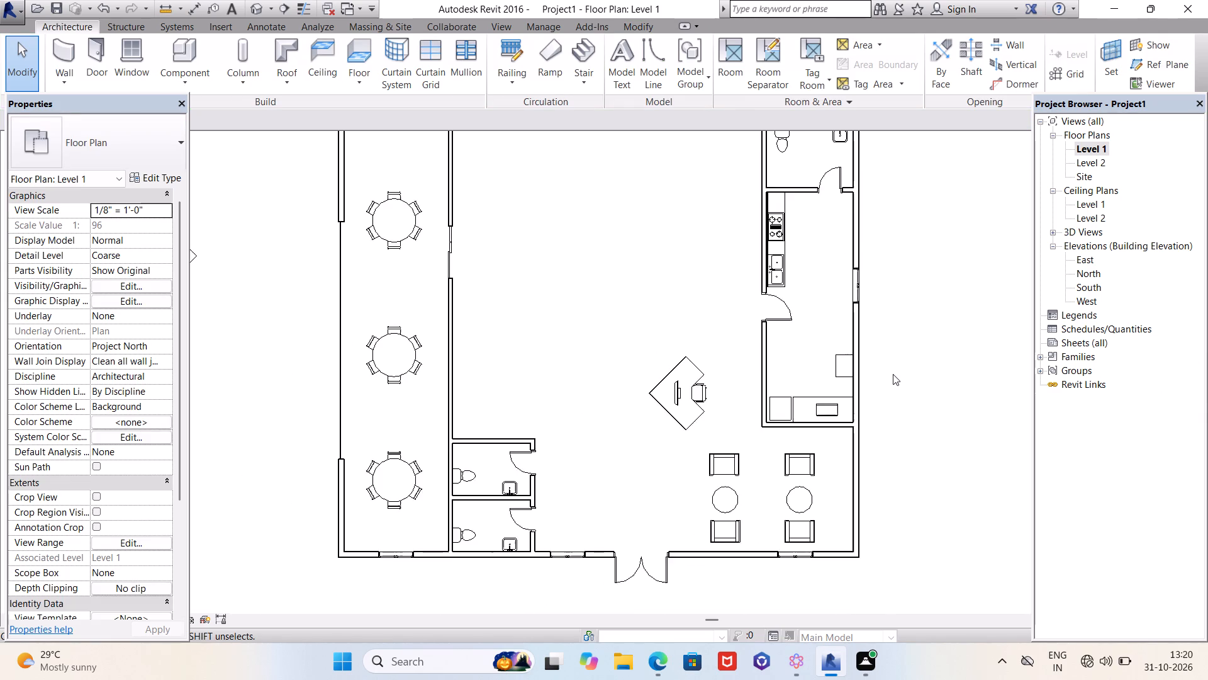
scroll(893, 373, down, 3)
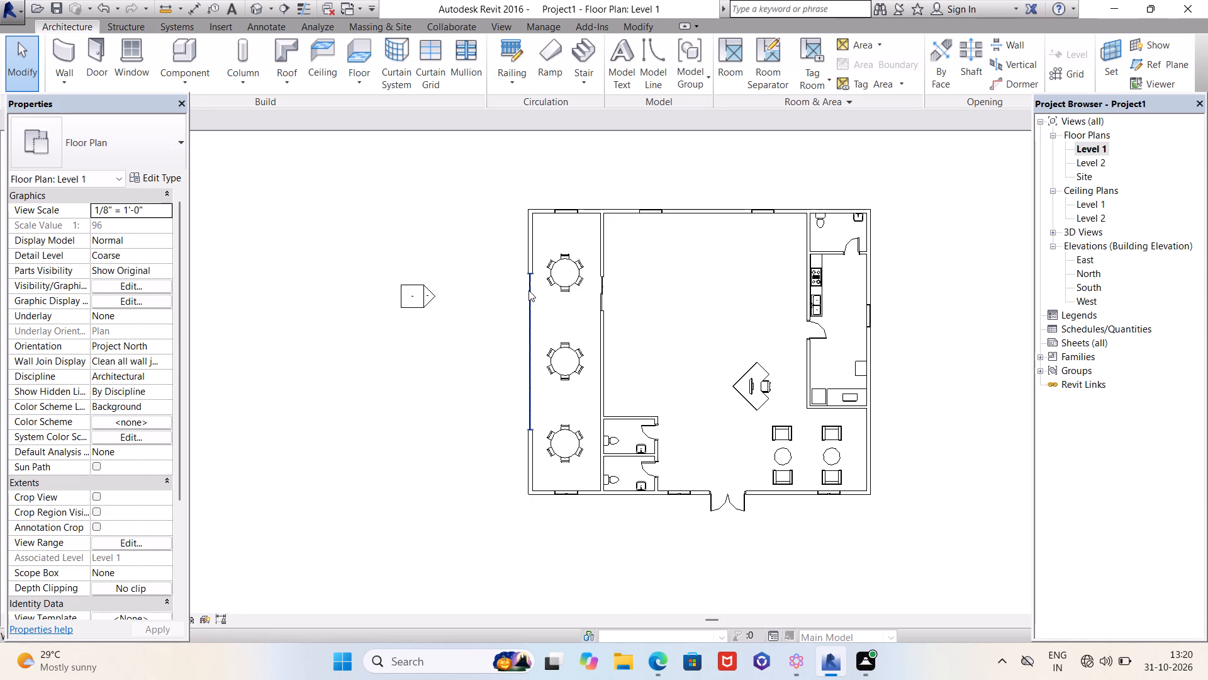
scroll(750, 307, down, 3)
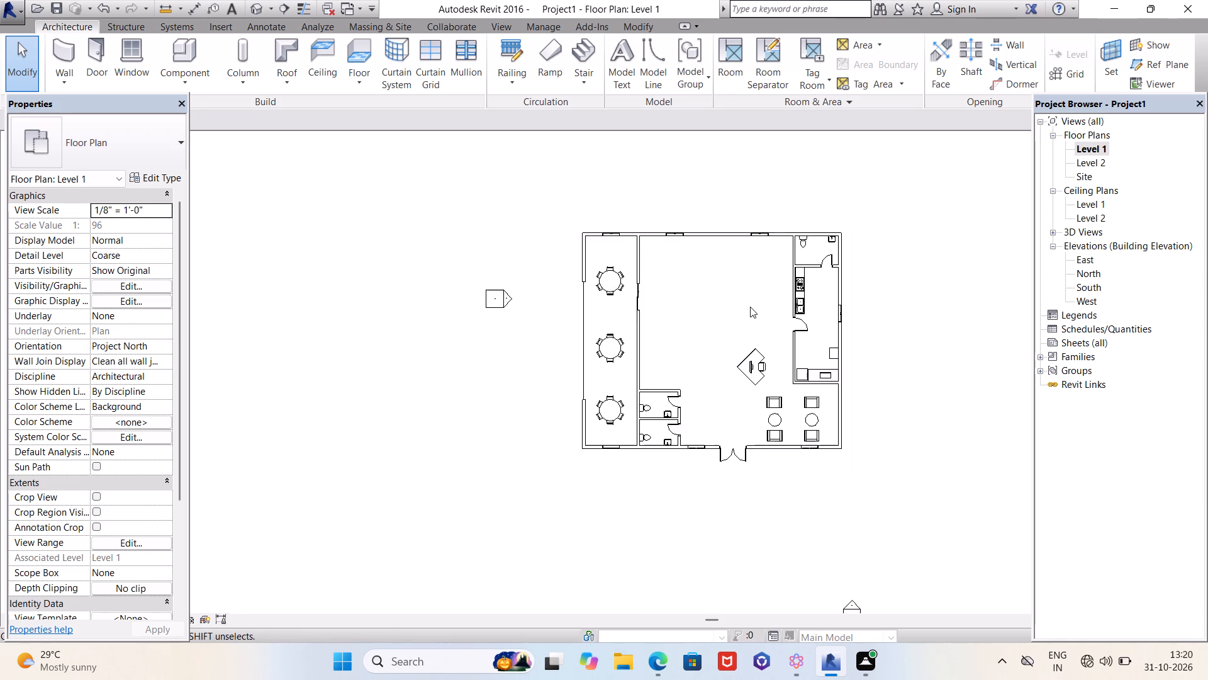
scroll(734, 309, up, 5)
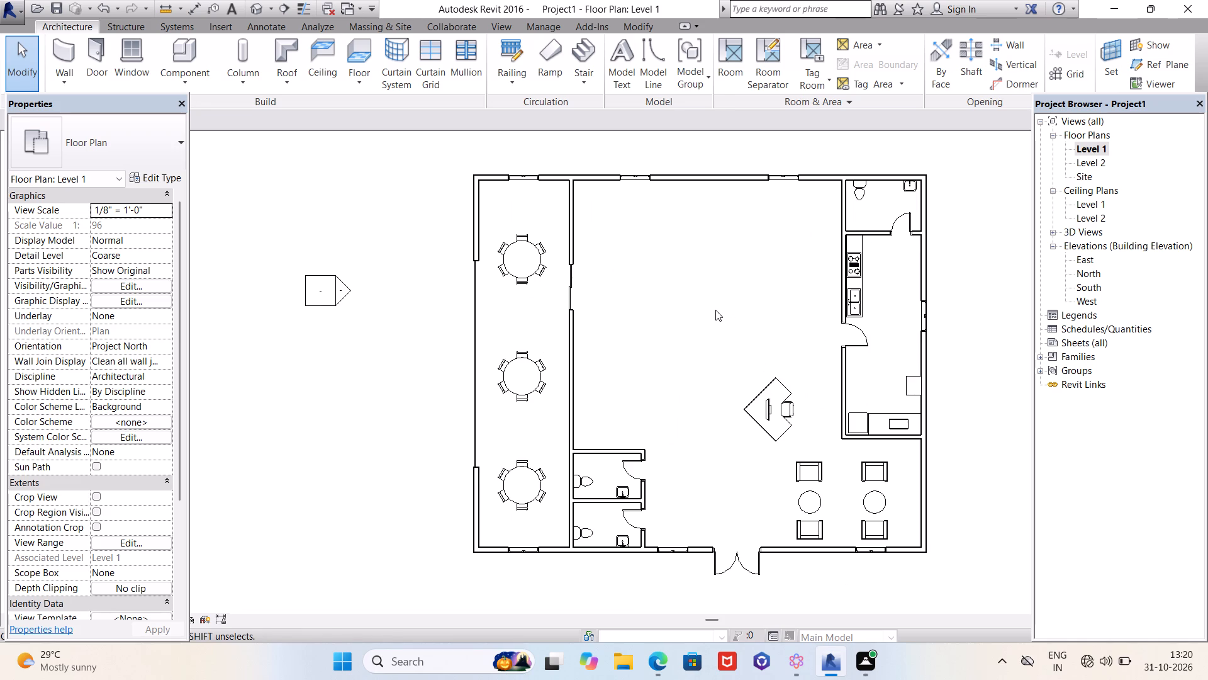
middle_drag(715, 309, 644, 305)
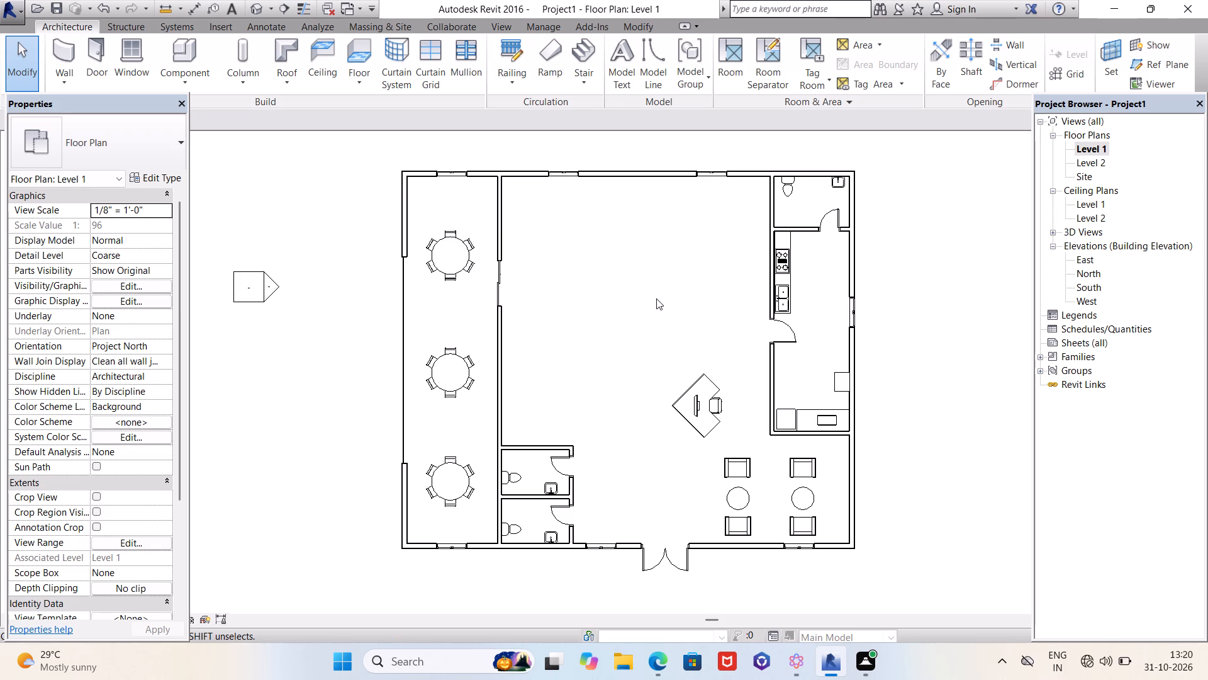
Load the Table-End family from the Tables folder of the furniture library as the component for placement.
click(174, 43)
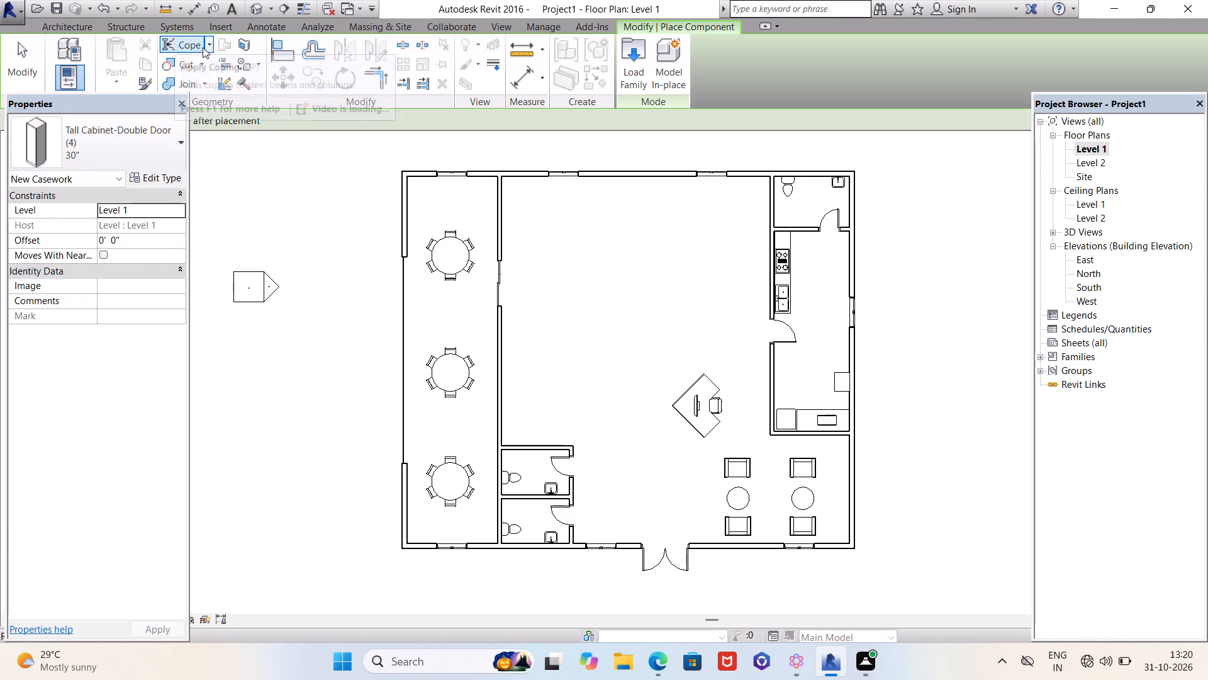
click(631, 60)
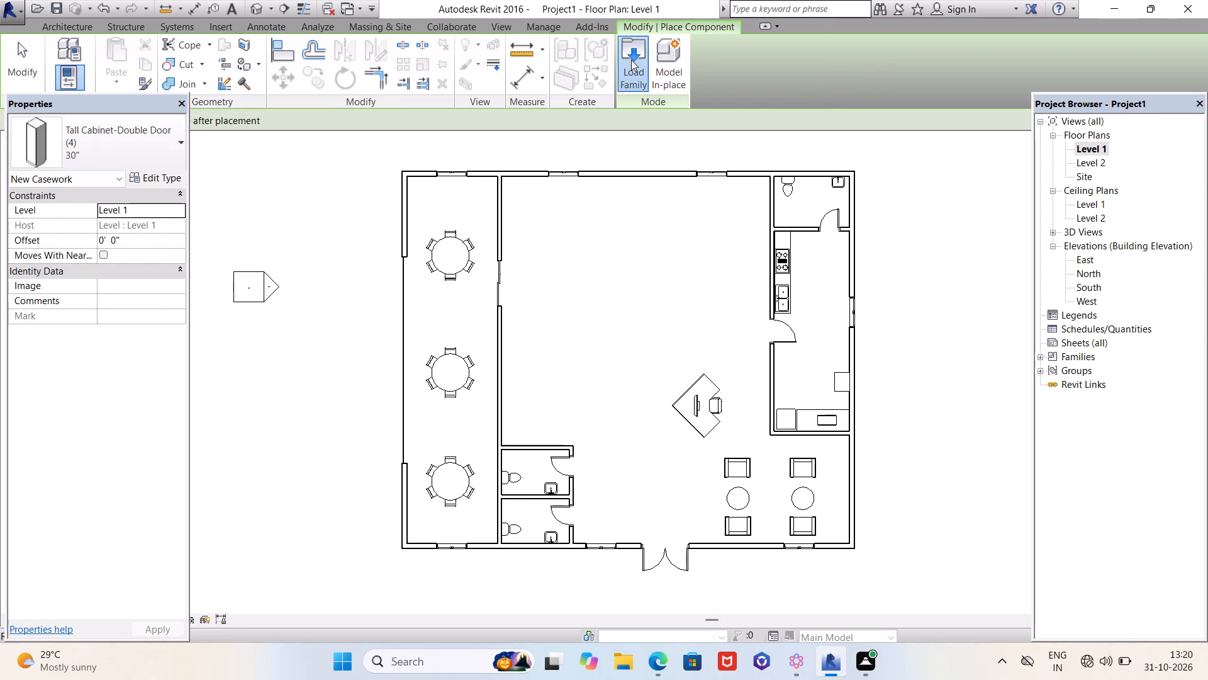
double_click(710, 449)
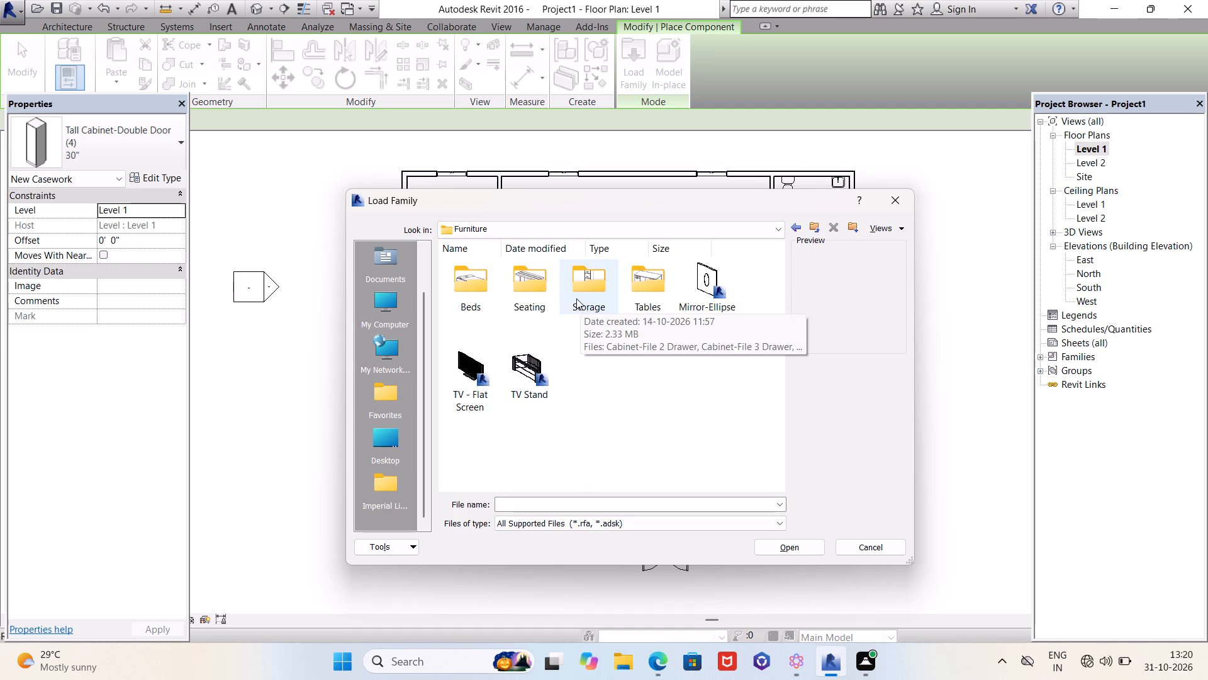
click(642, 286)
click(642, 286)
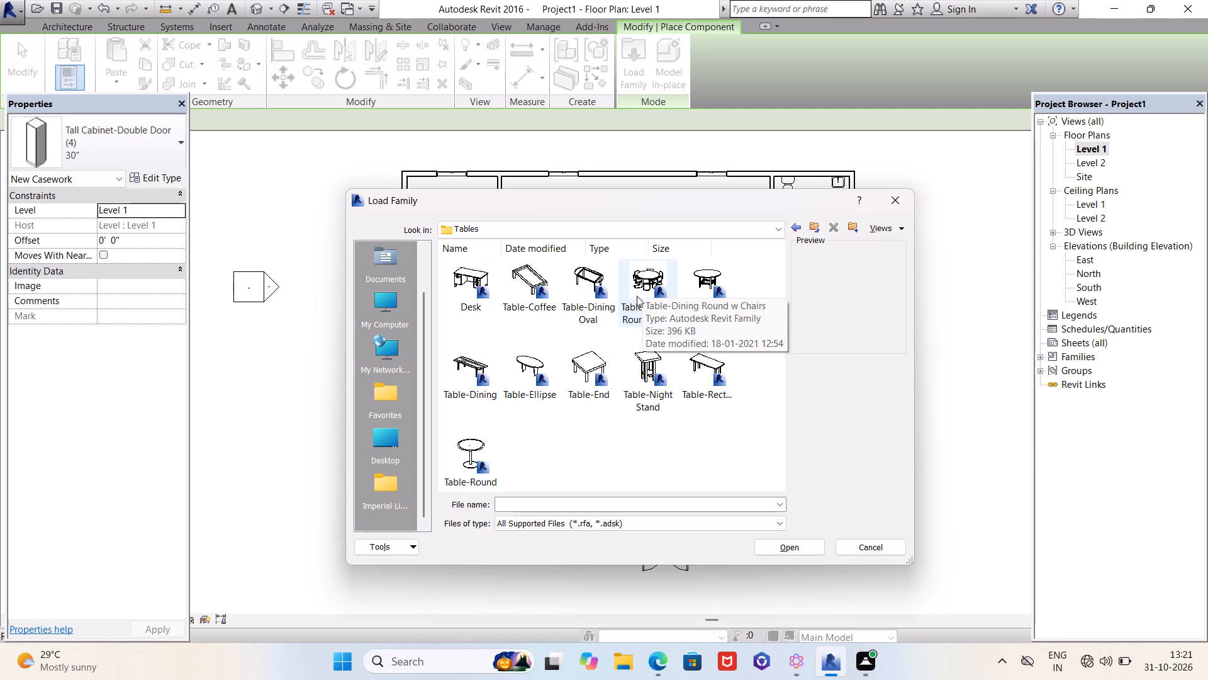
click(593, 371)
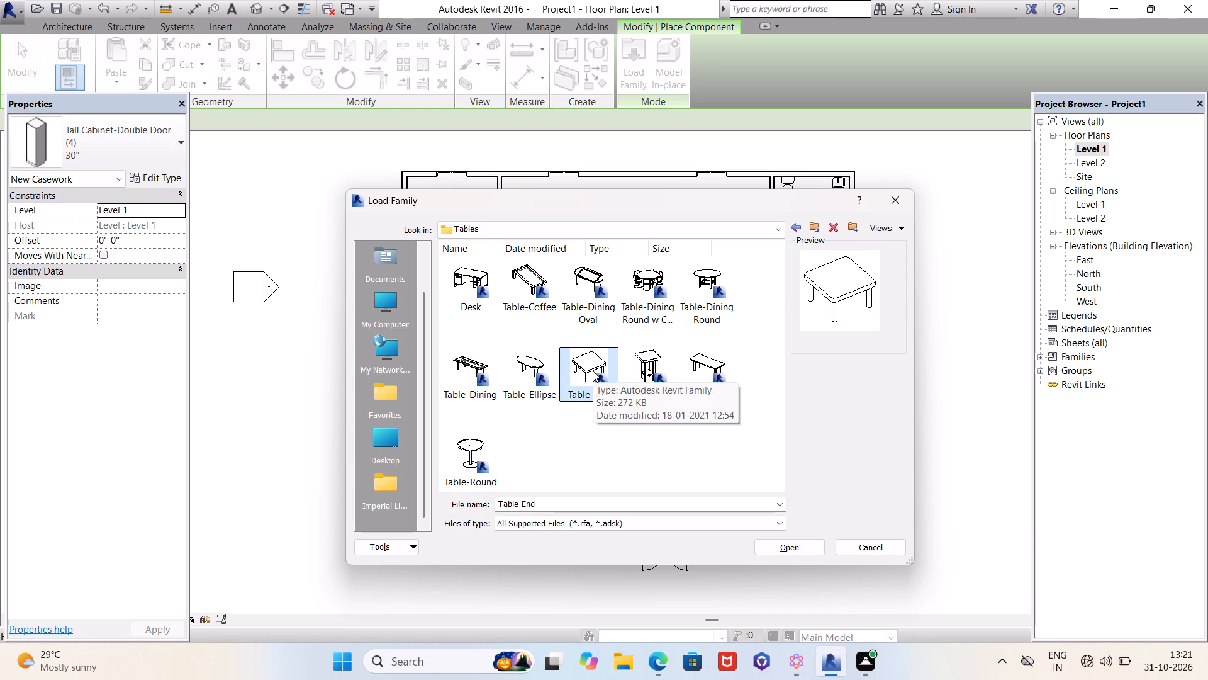
click(791, 548)
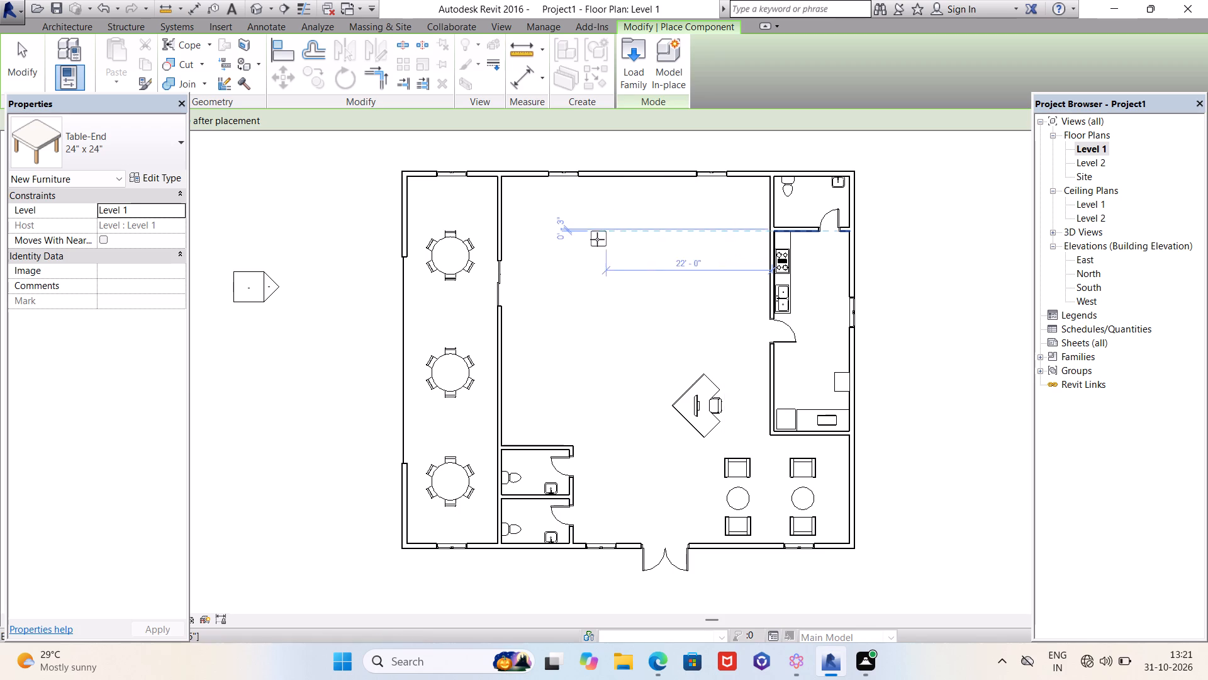
Place a 24" x 24" end table in the central hall, about 5'-0" from the kitchen-side wall and 5'-3" from the north exterior wall.
click(725, 220)
scroll(745, 229, up, 5)
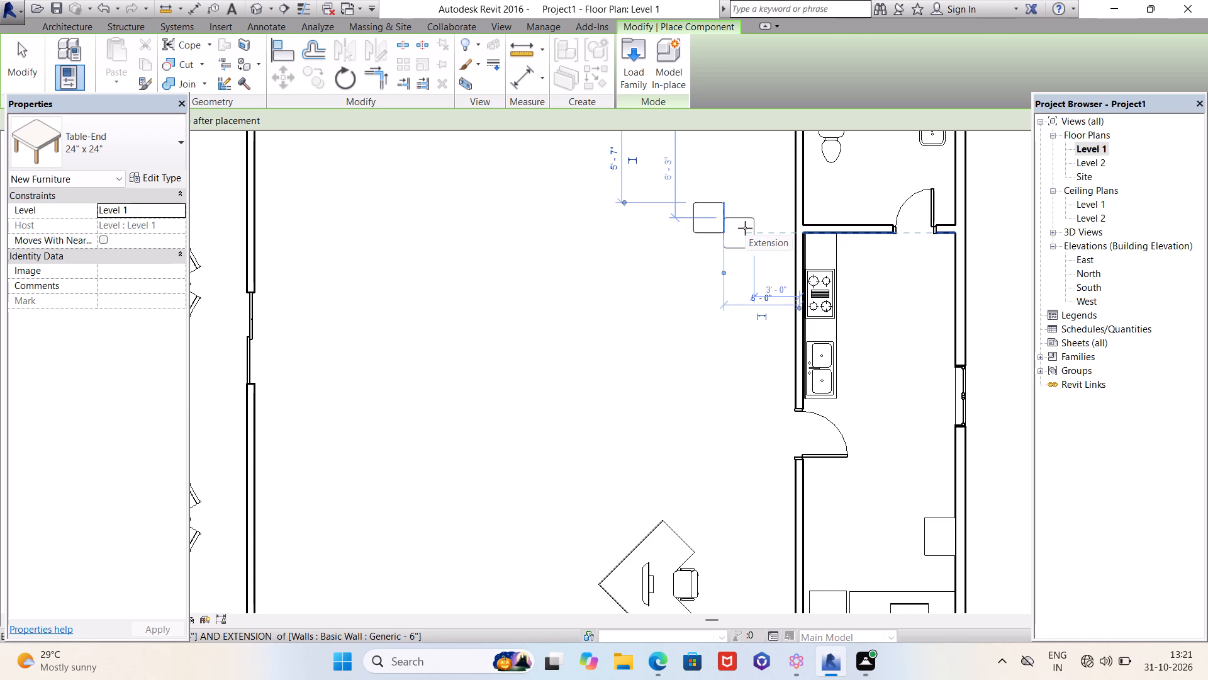
key(Escape)
key(Escape)
Change the placed end table to the 30" x 30" type.
click(726, 226)
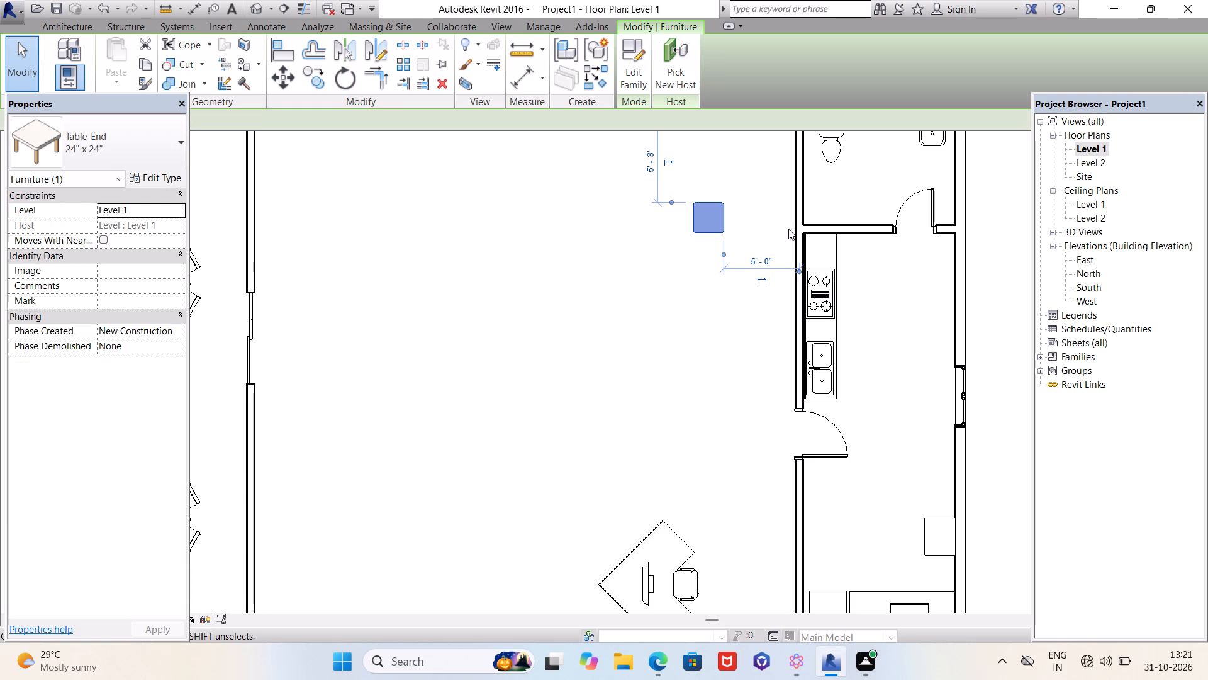
click(133, 161)
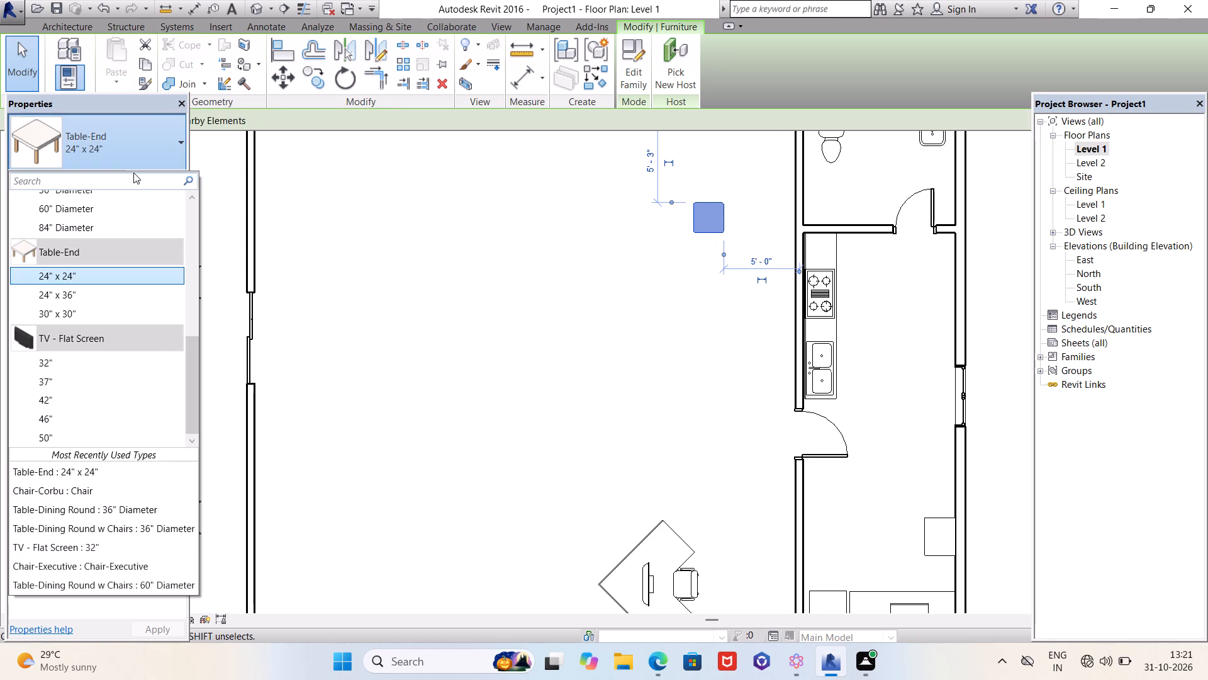
click(118, 307)
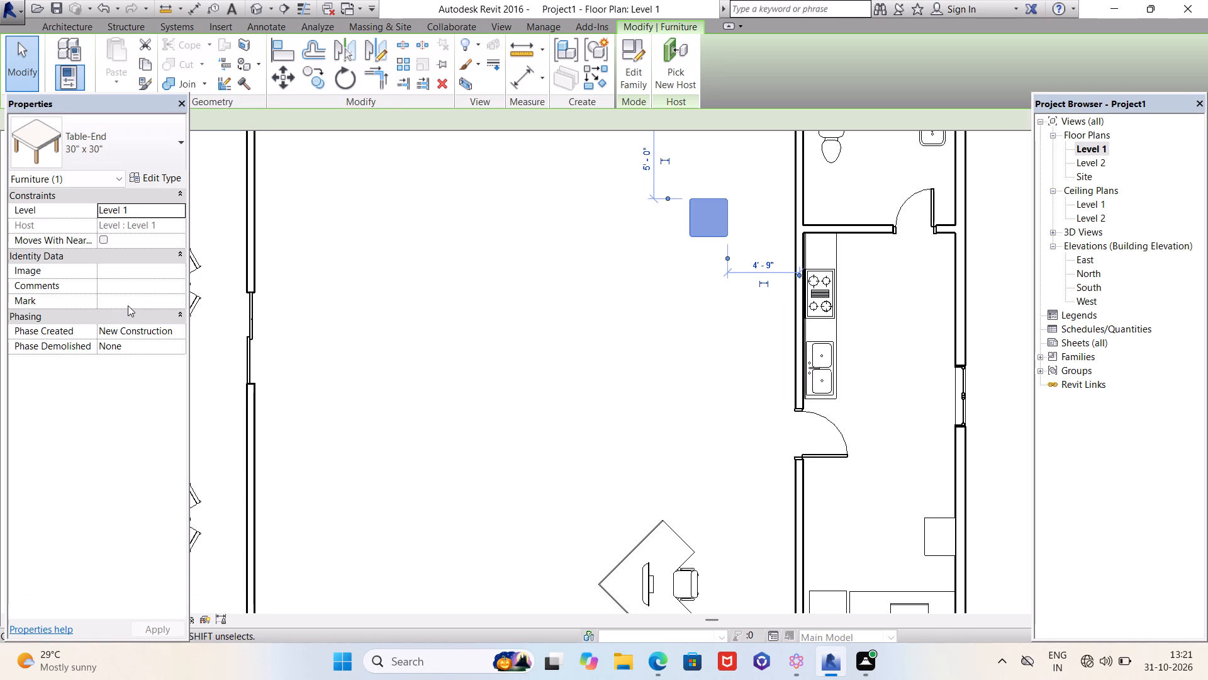
Edit the 30" x 30" end table type, setting its length to 4', width to 4' and height to 3'.
click(165, 179)
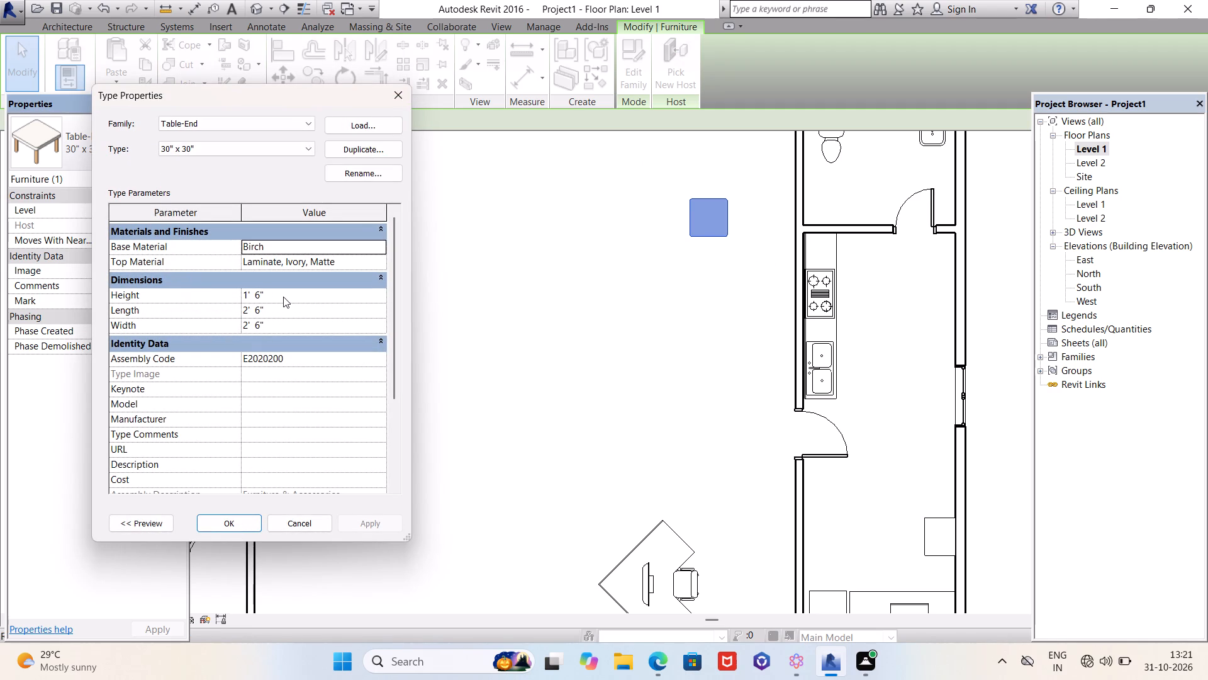
click(274, 312)
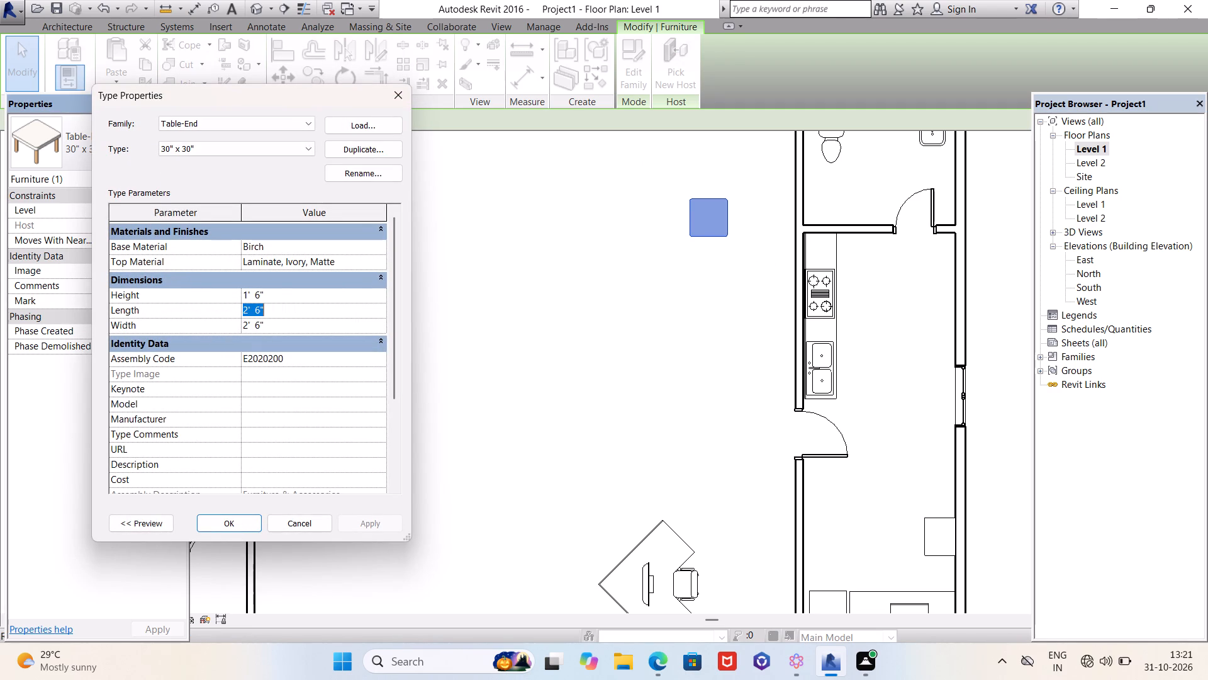
text(4')
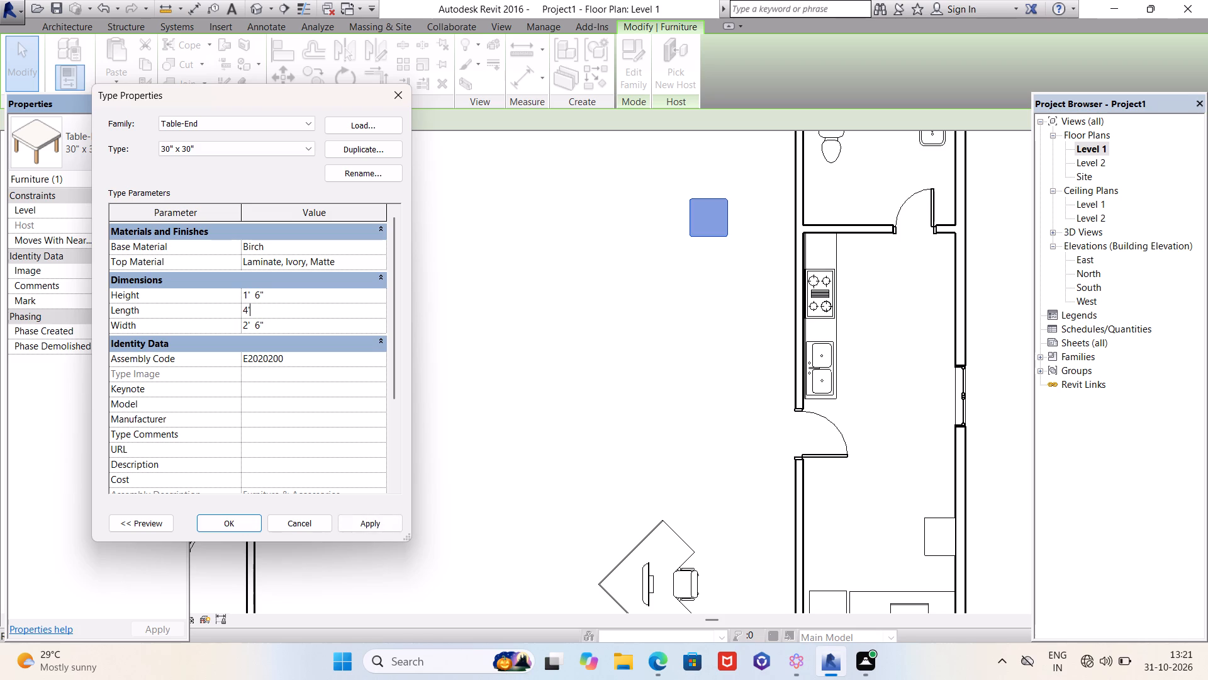
key(Return)
click(274, 325)
text(4')
key(Return)
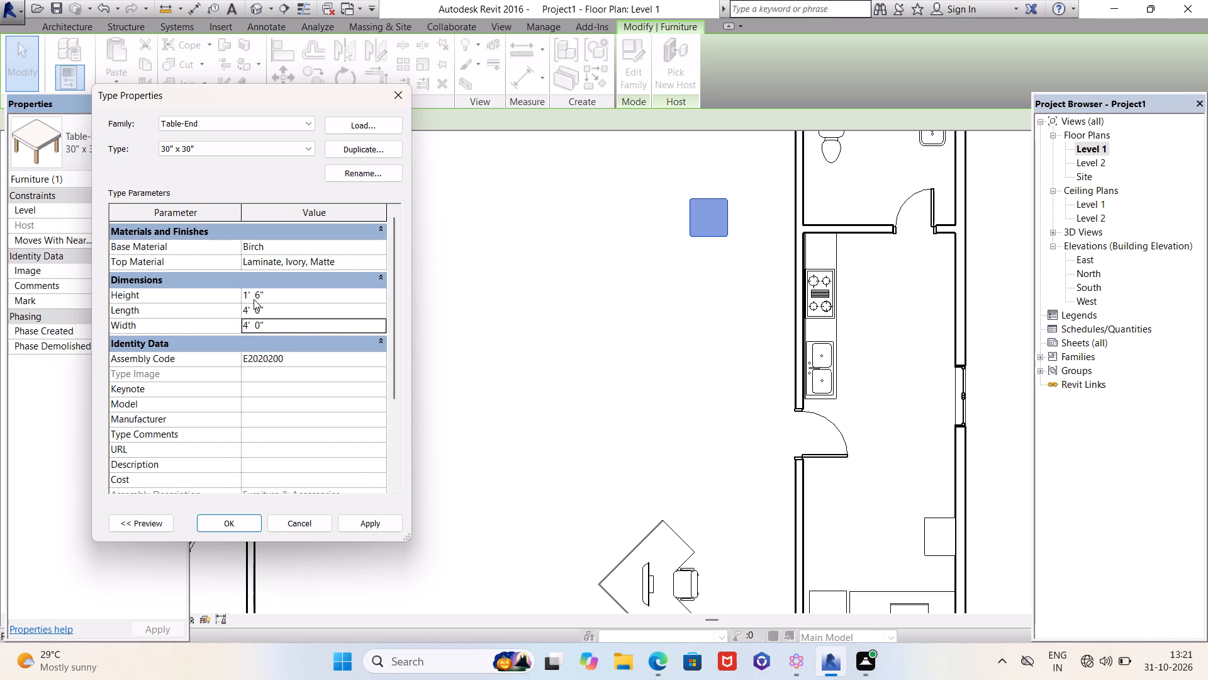
click(265, 295)
key(BackSpace)
key(BackSpace)
key(BackSpace)
key(BackSpace)
key(BackSpace)
key(BackSpace)
key(BackSpace)
key(BackSpace)
key(BackSpace)
key(BackSpace)
key(BackSpace)
text(3')
key(Return)
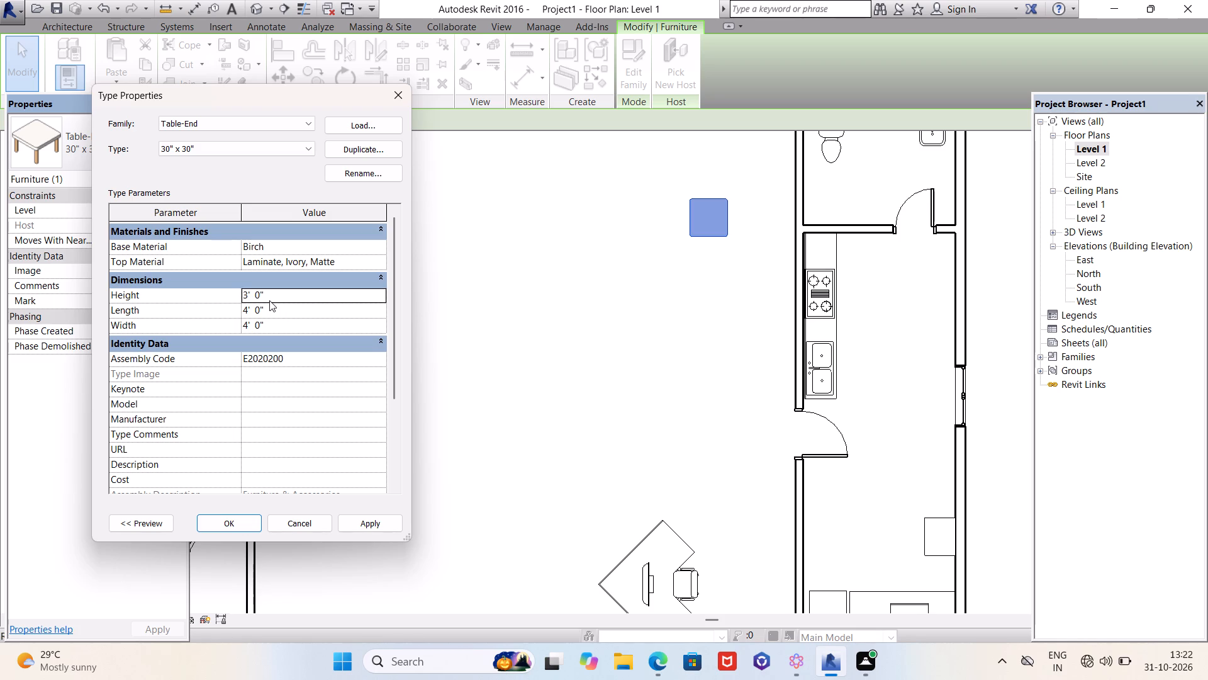
click(379, 521)
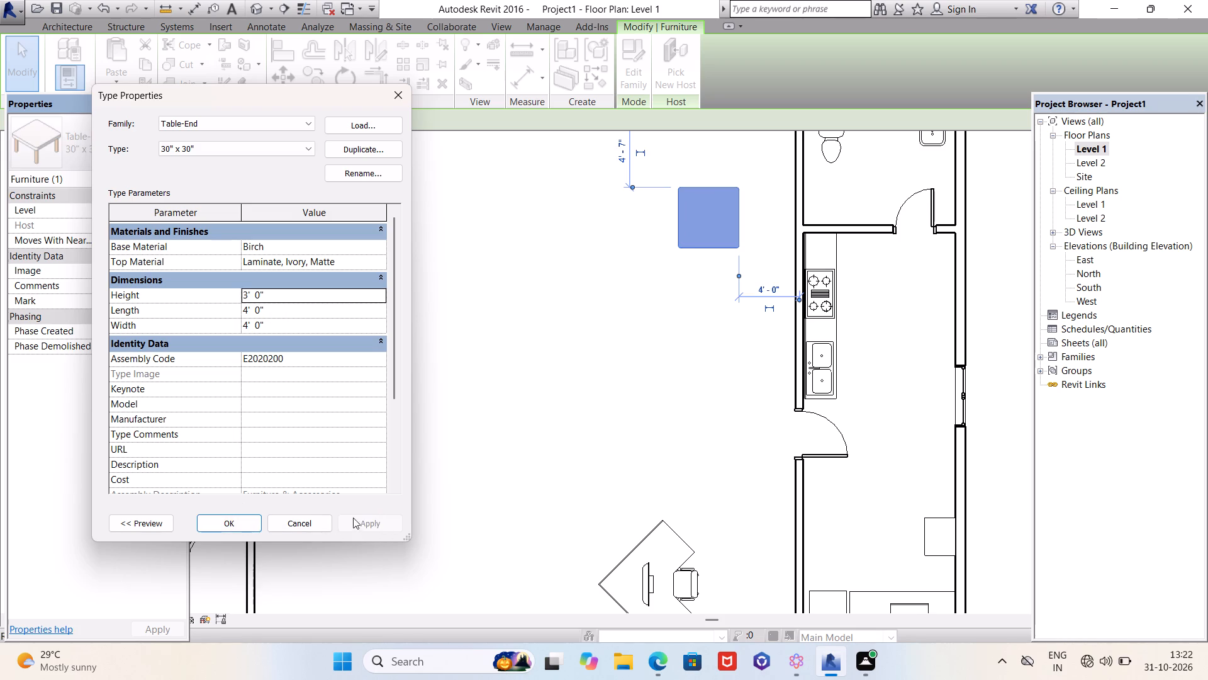
click(232, 519)
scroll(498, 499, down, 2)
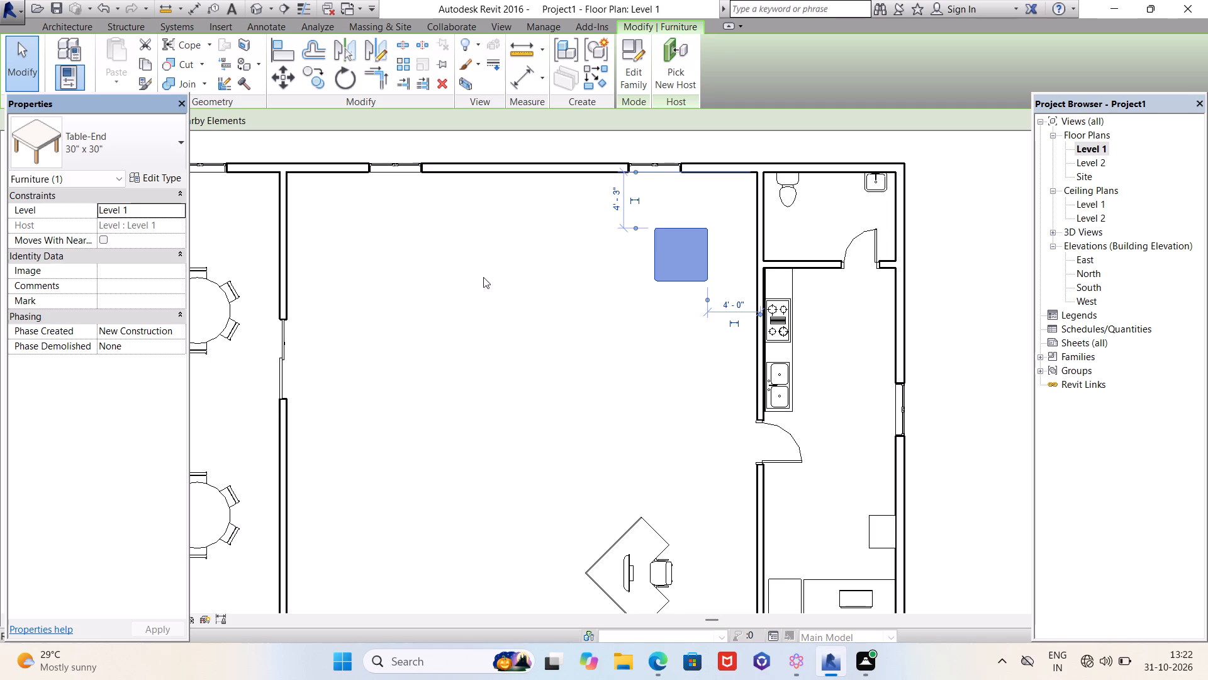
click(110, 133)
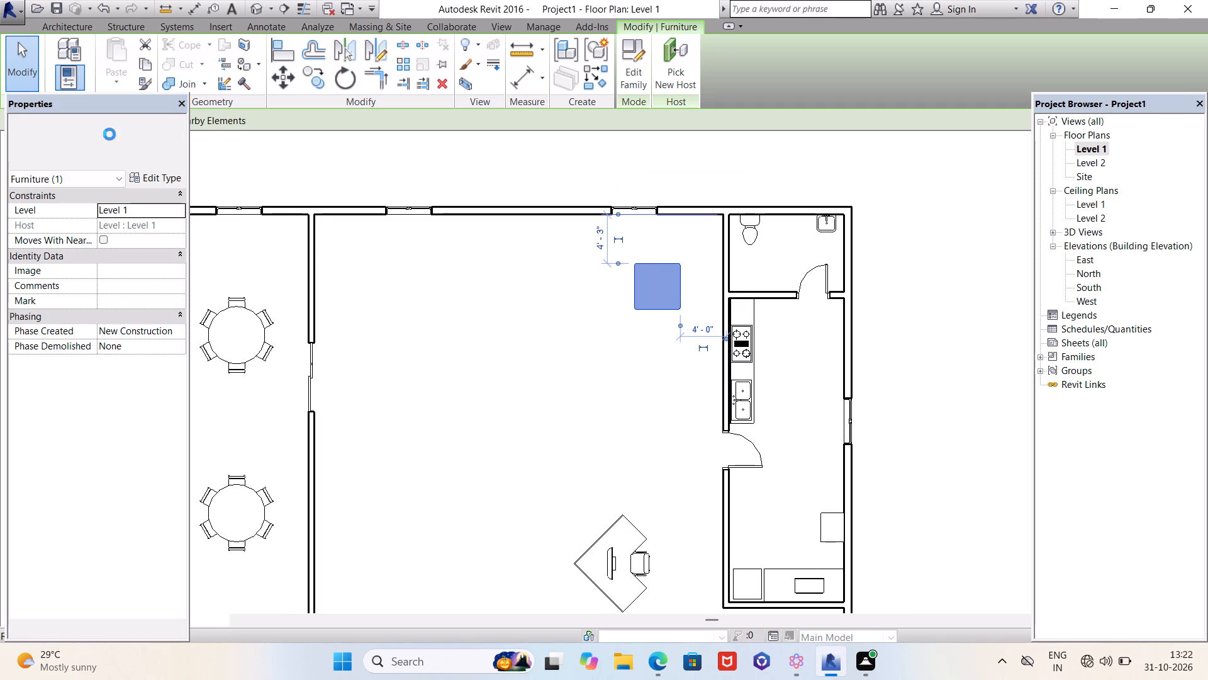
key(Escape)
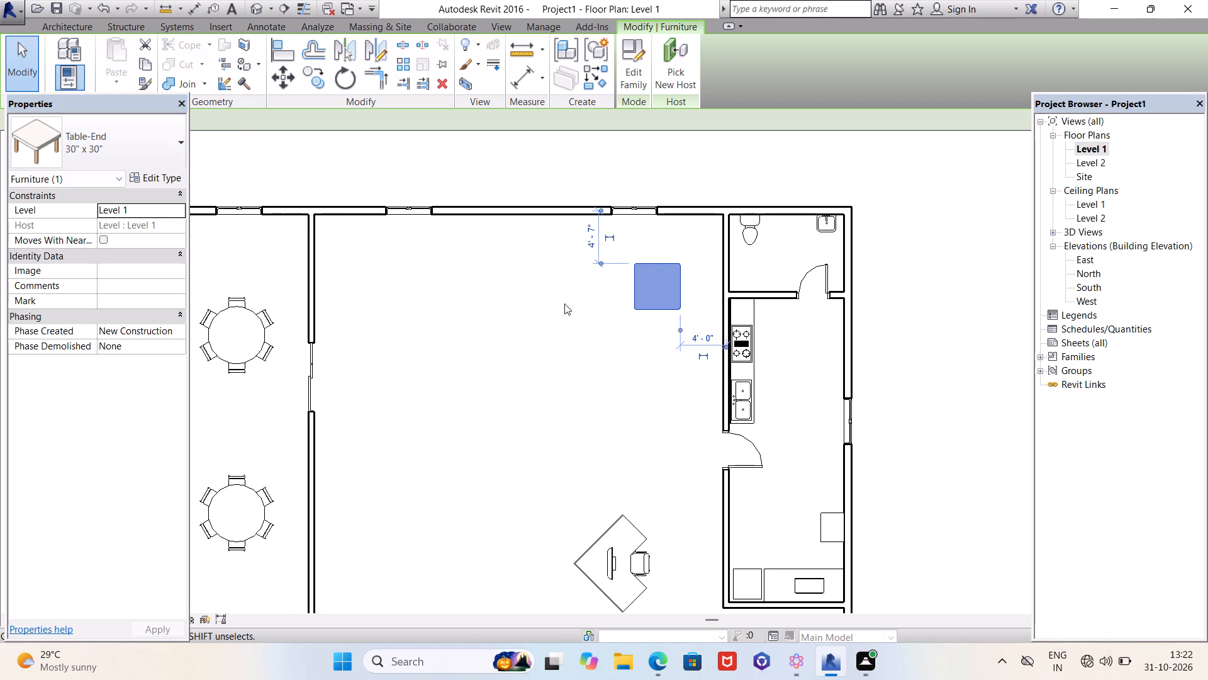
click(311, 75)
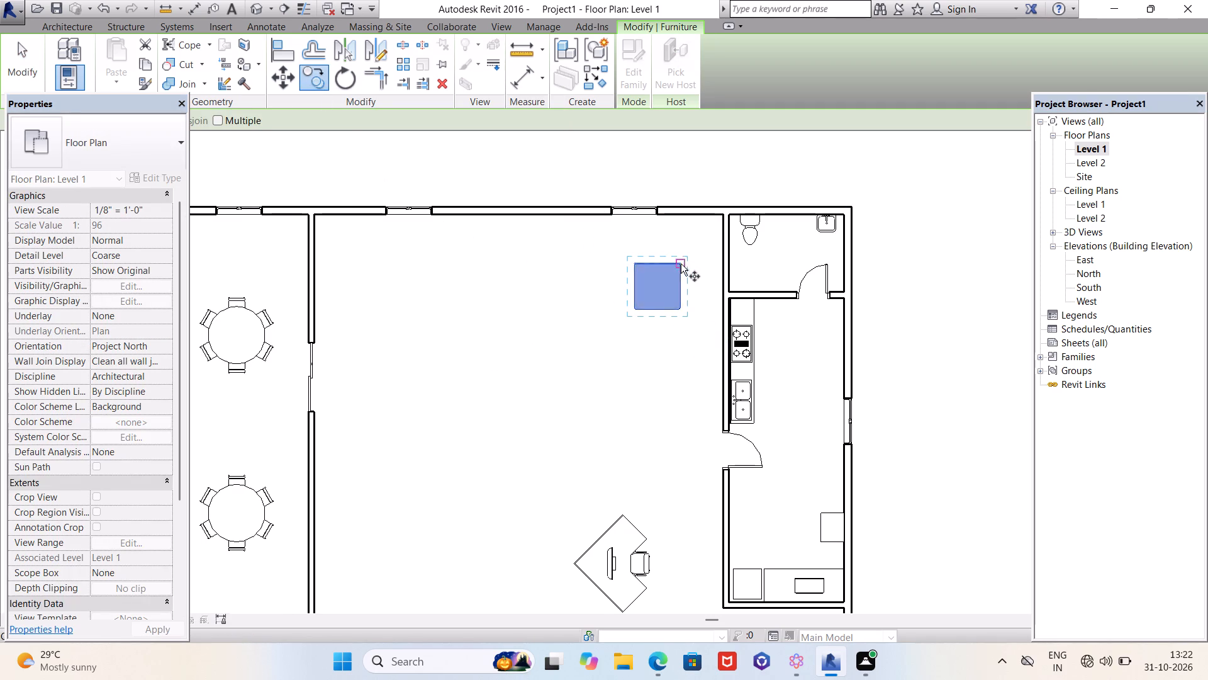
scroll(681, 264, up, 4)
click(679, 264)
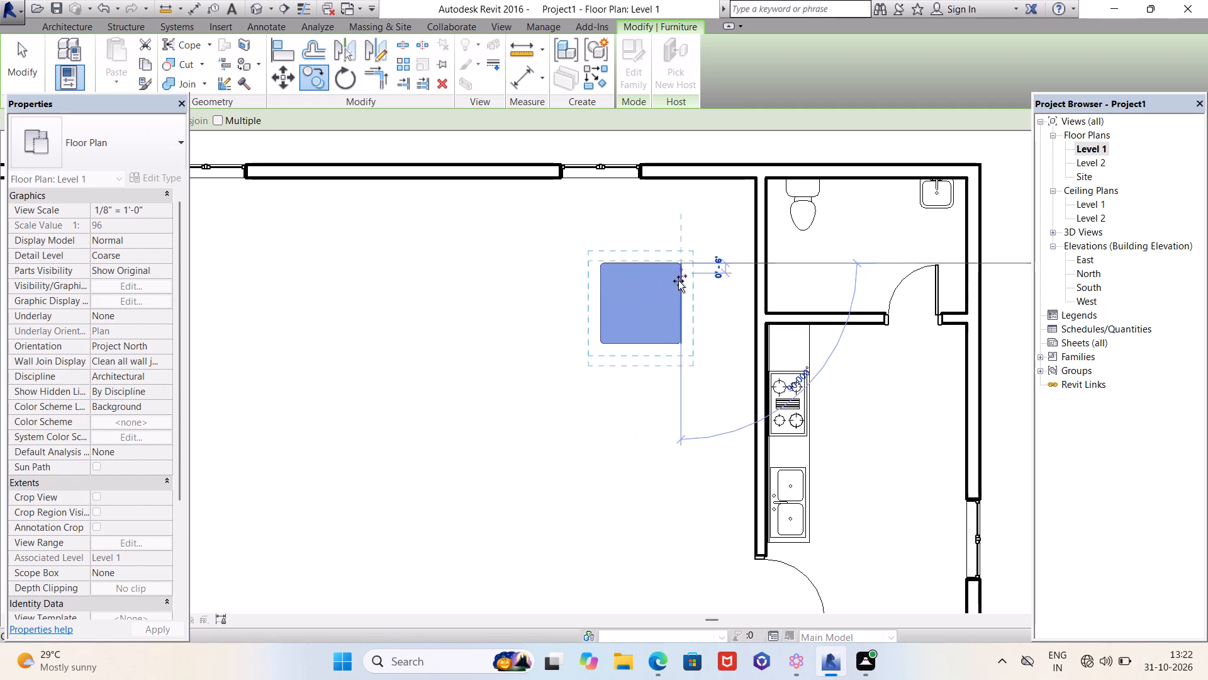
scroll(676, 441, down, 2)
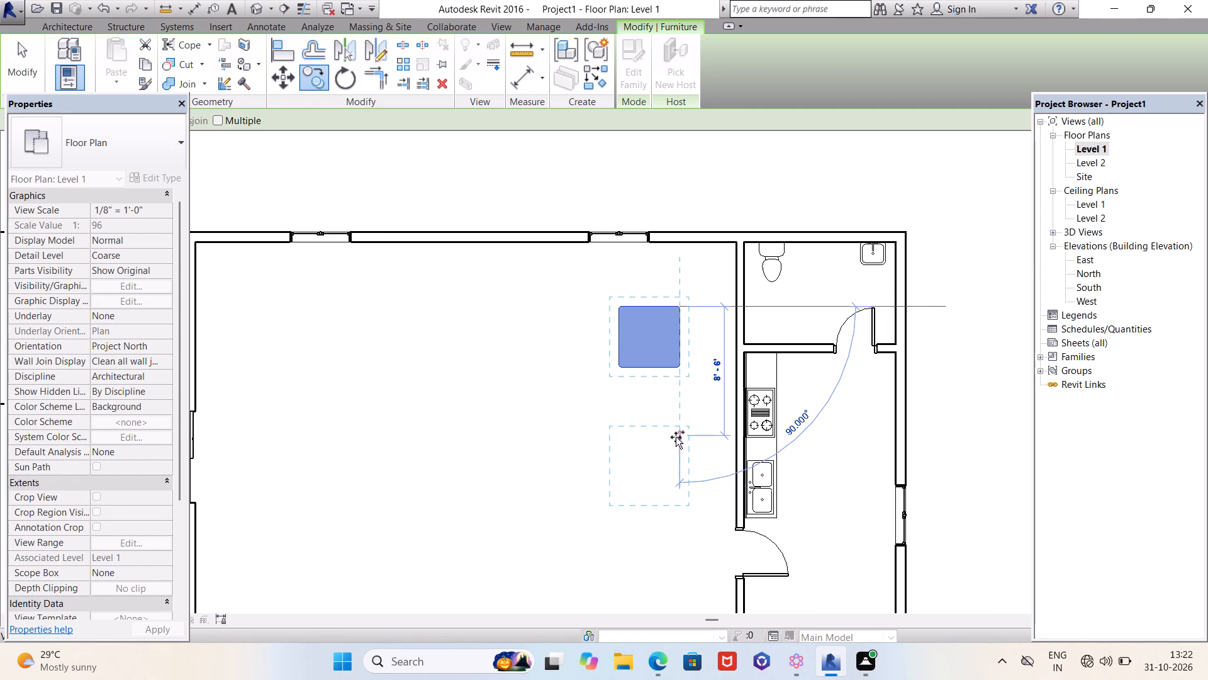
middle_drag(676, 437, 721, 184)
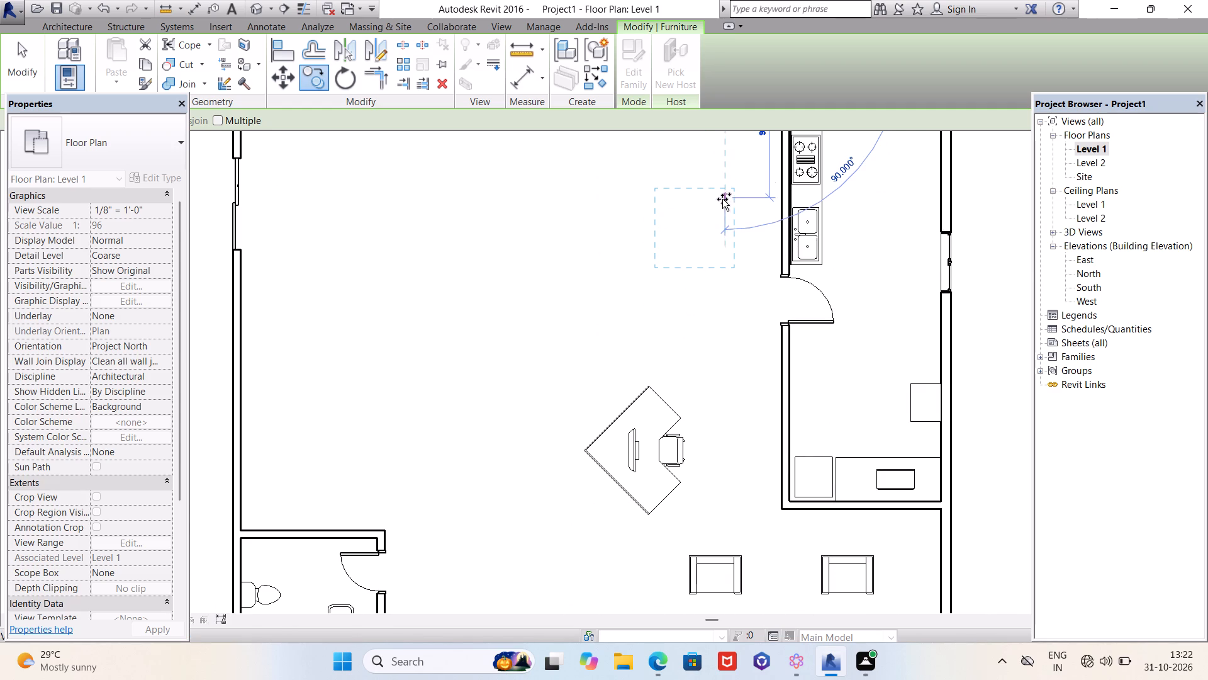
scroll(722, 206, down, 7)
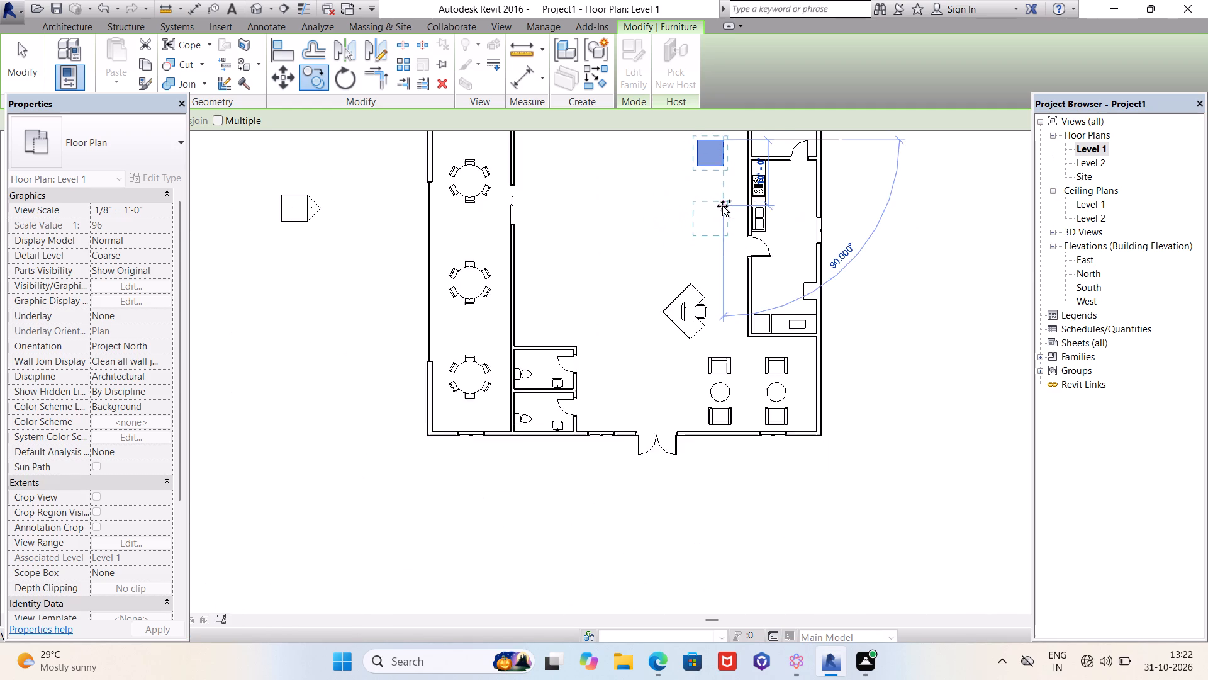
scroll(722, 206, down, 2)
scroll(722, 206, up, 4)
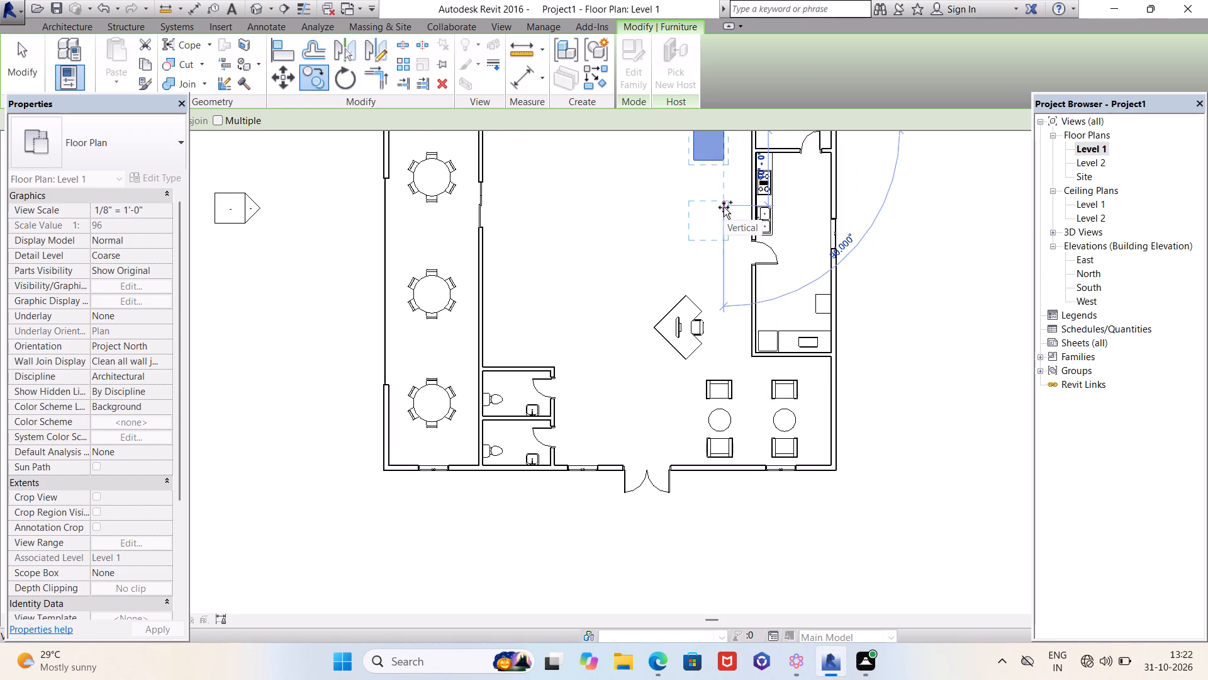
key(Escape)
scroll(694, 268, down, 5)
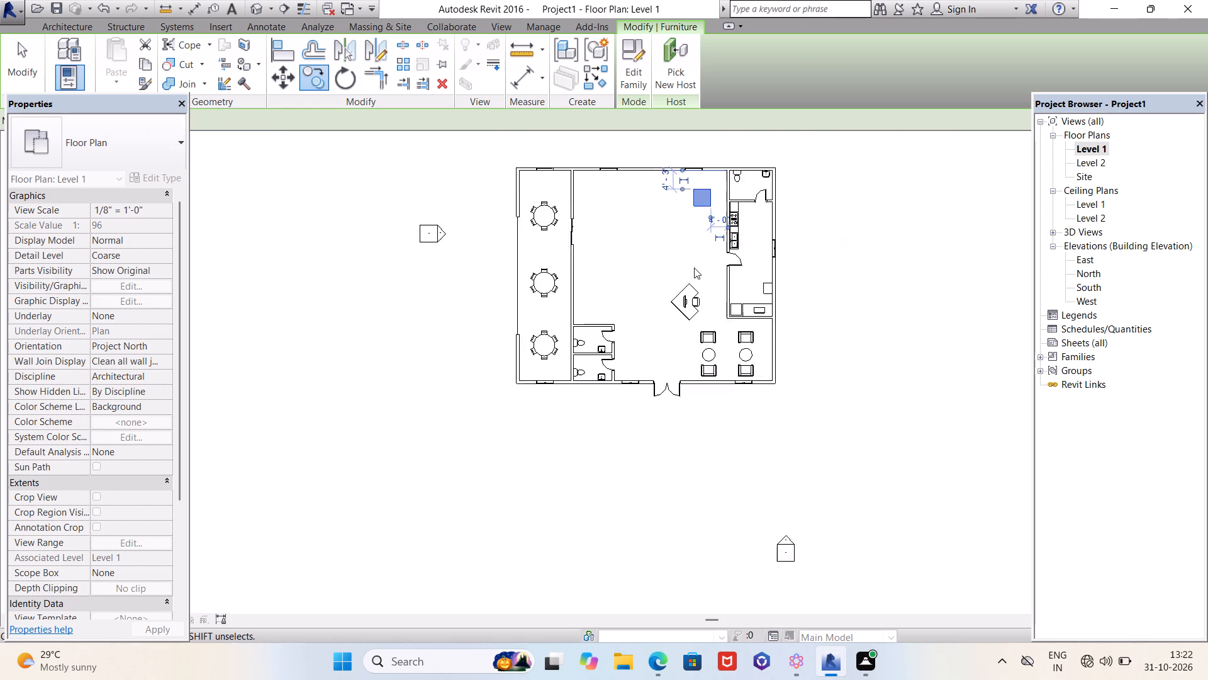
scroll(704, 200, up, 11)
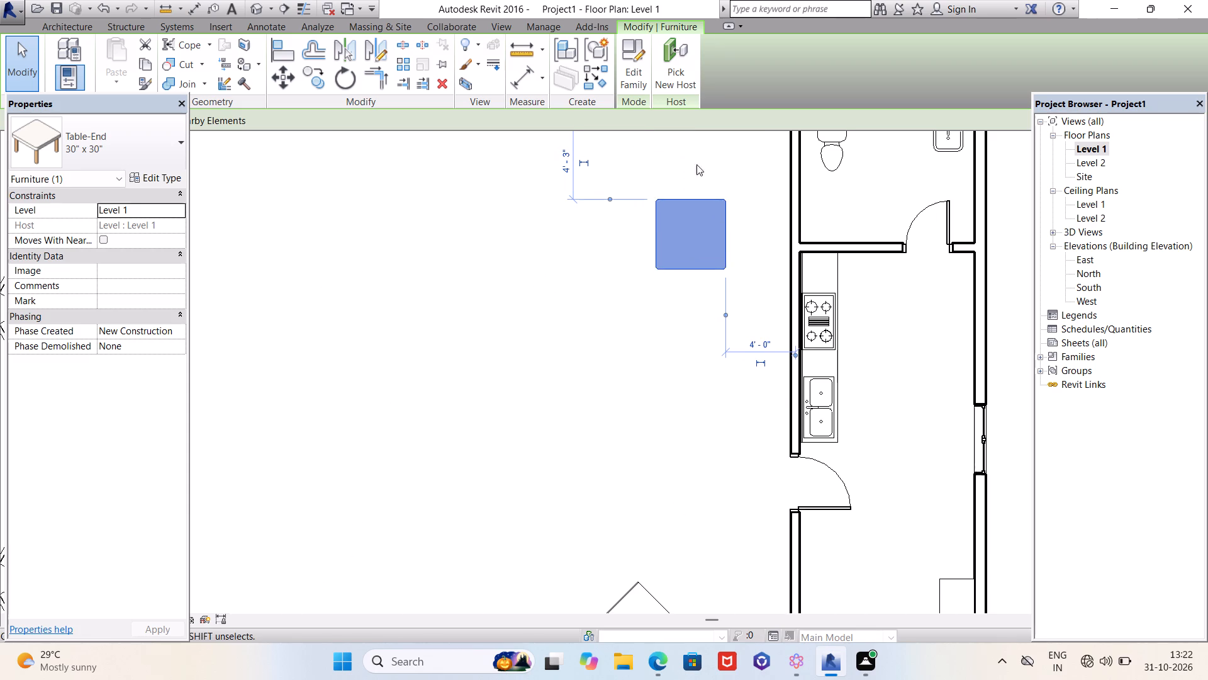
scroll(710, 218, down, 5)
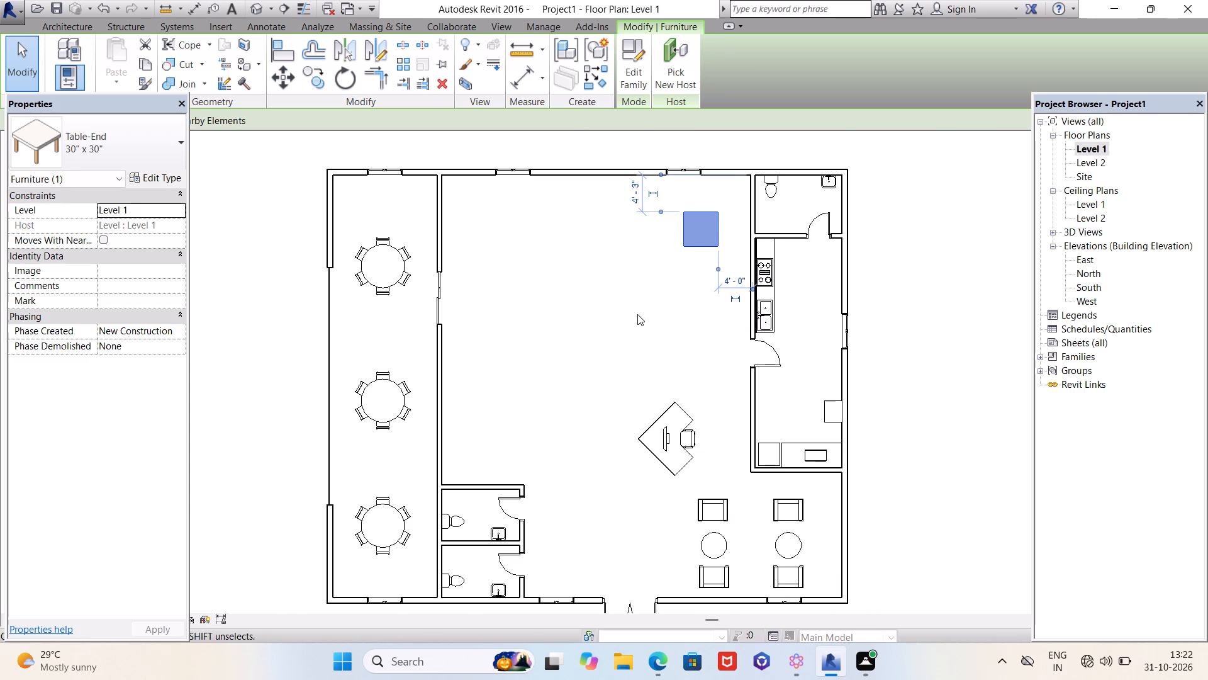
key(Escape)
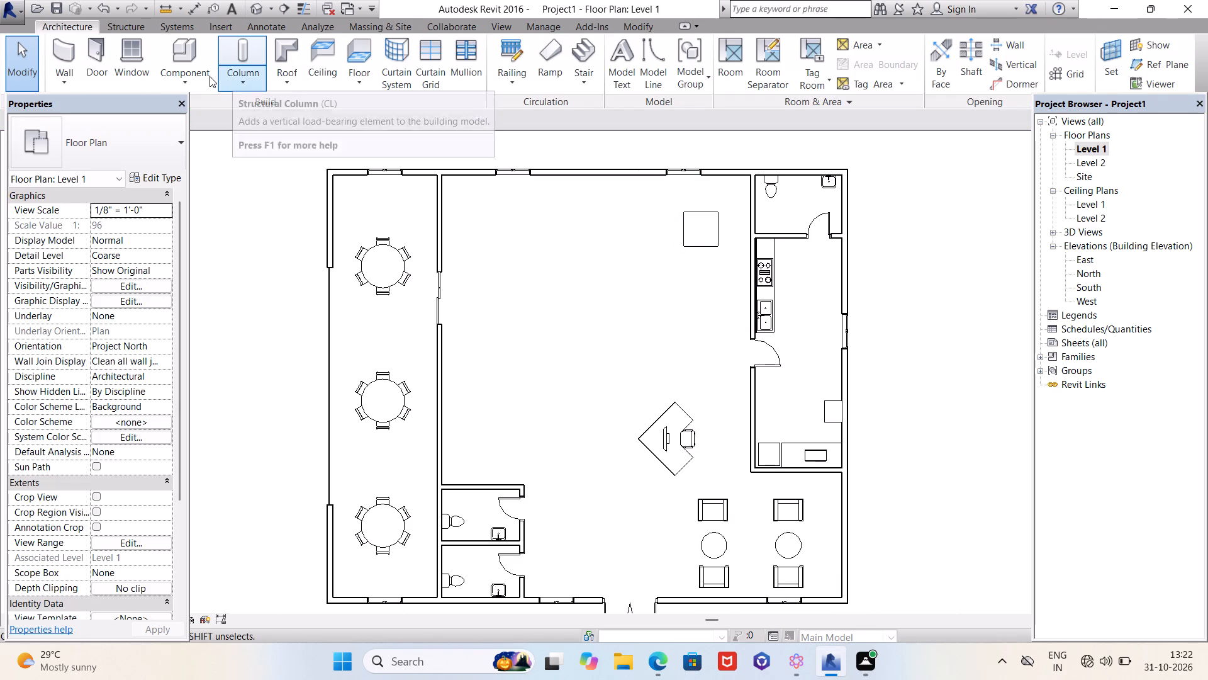
Load the Chair-Task Arms family from the Seating folder of the furniture library as the component for placement.
click(184, 52)
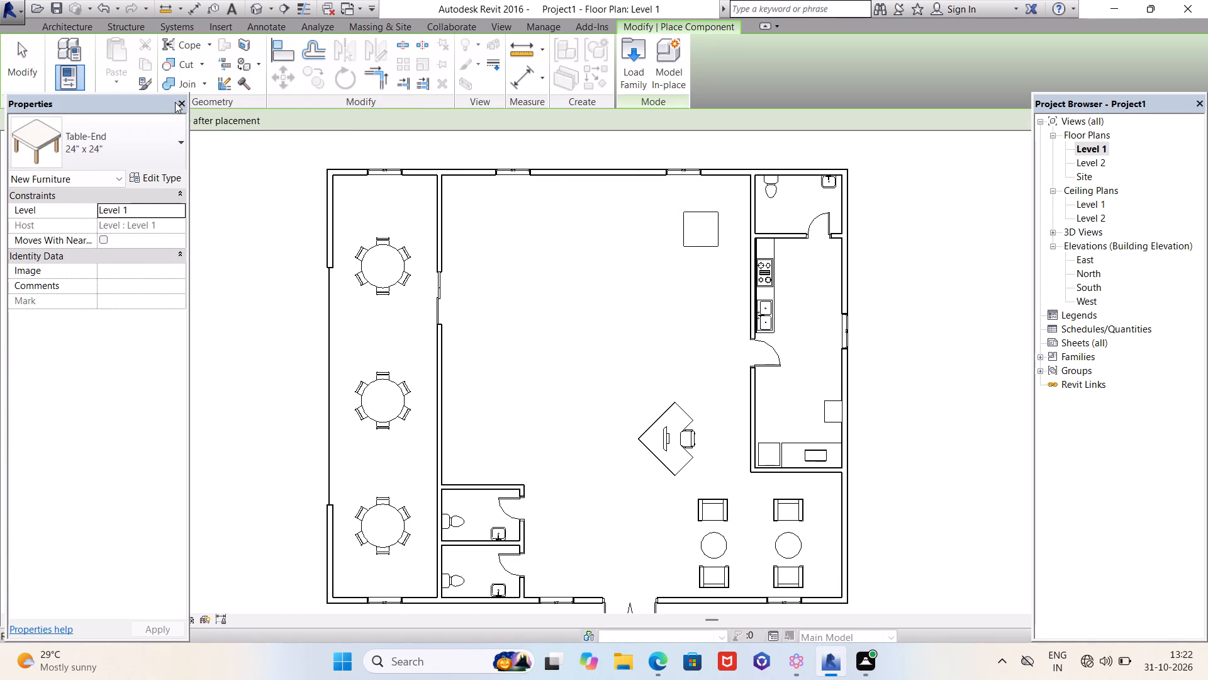
click(638, 65)
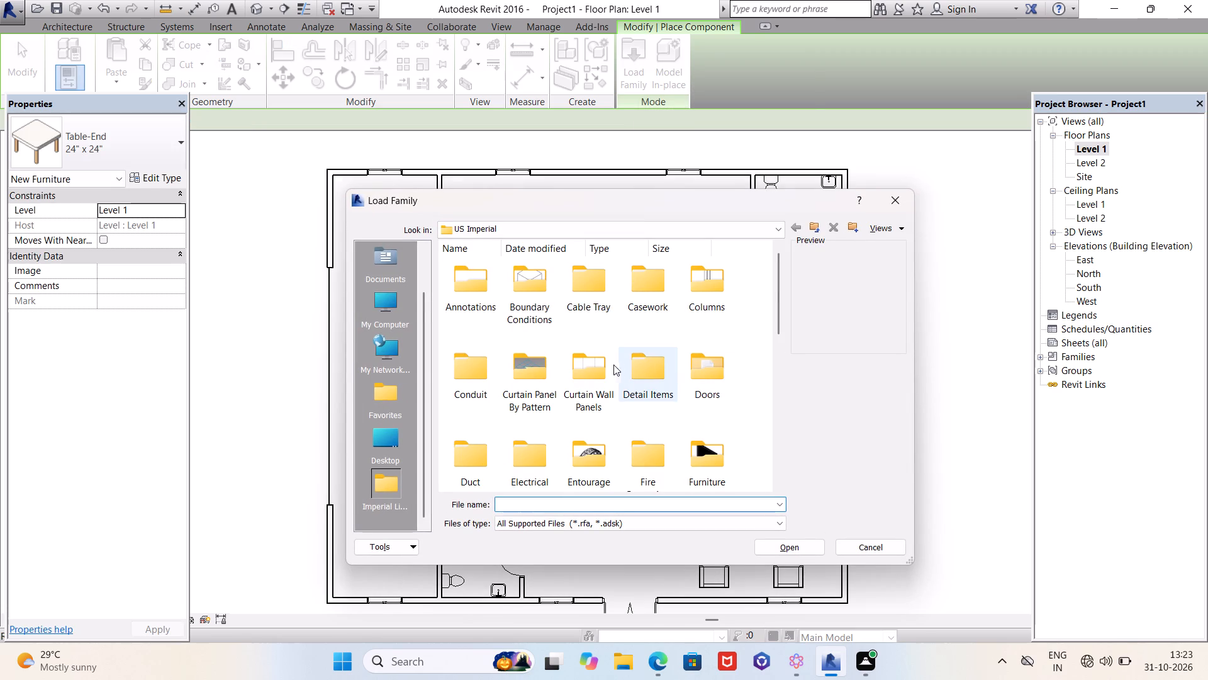
scroll(610, 366, down, 1)
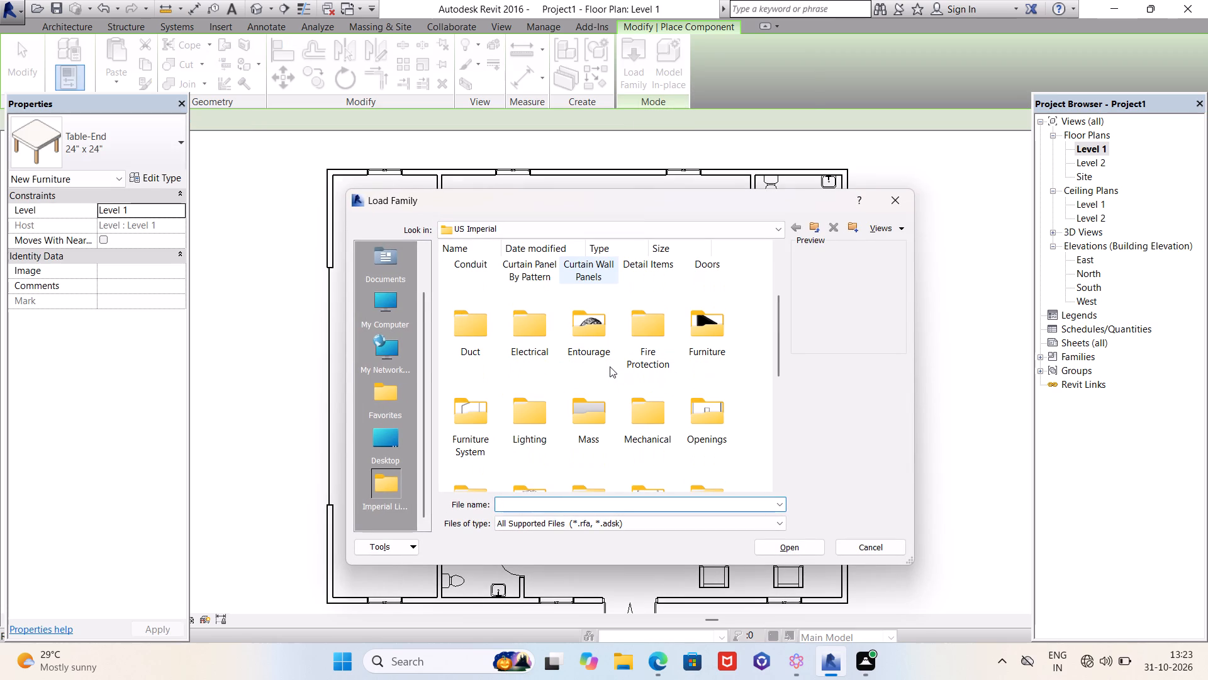
double_click(690, 320)
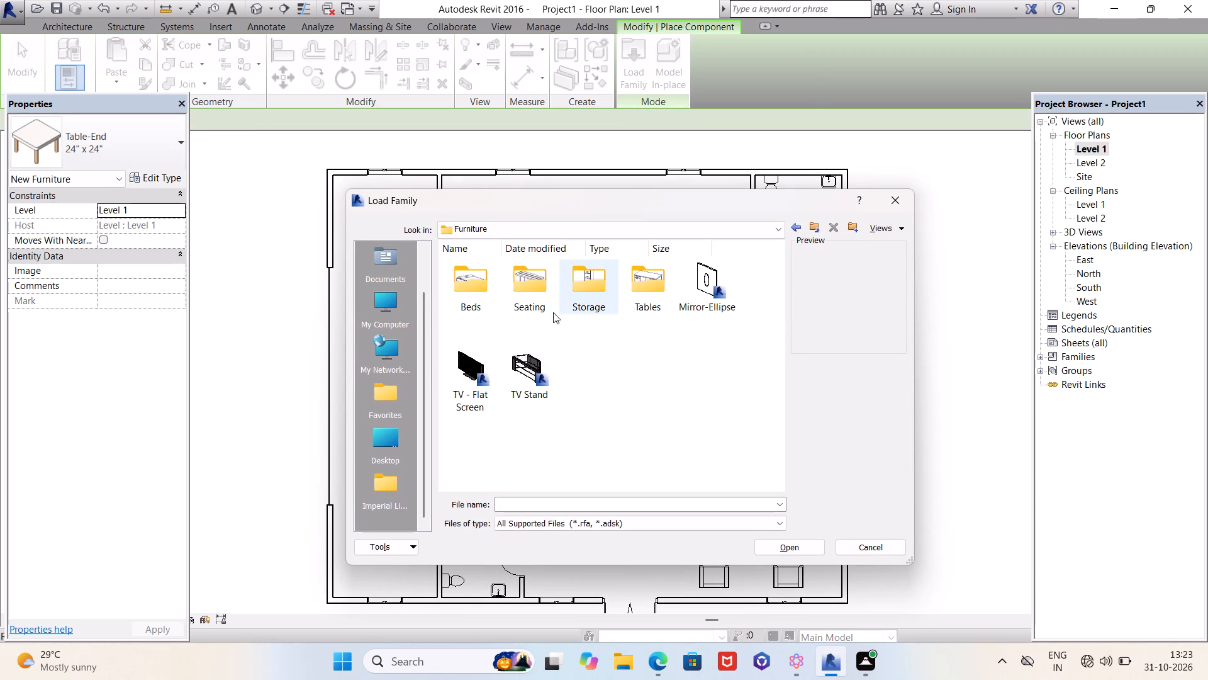
double_click(530, 290)
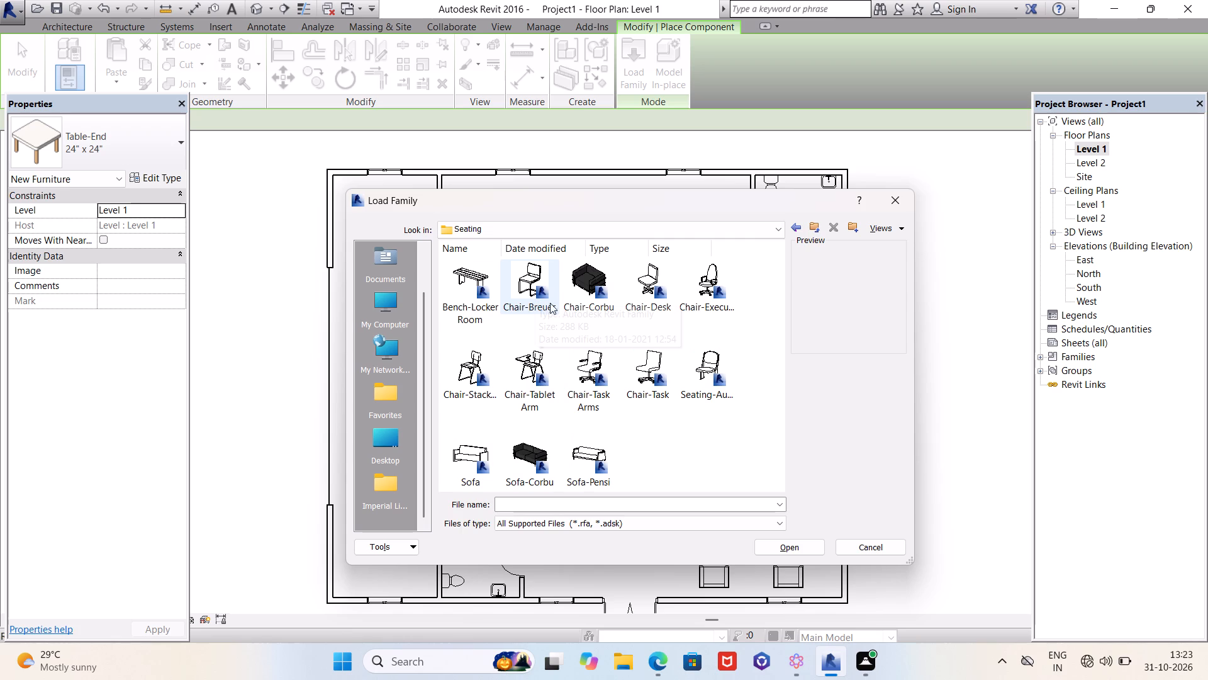
click(591, 365)
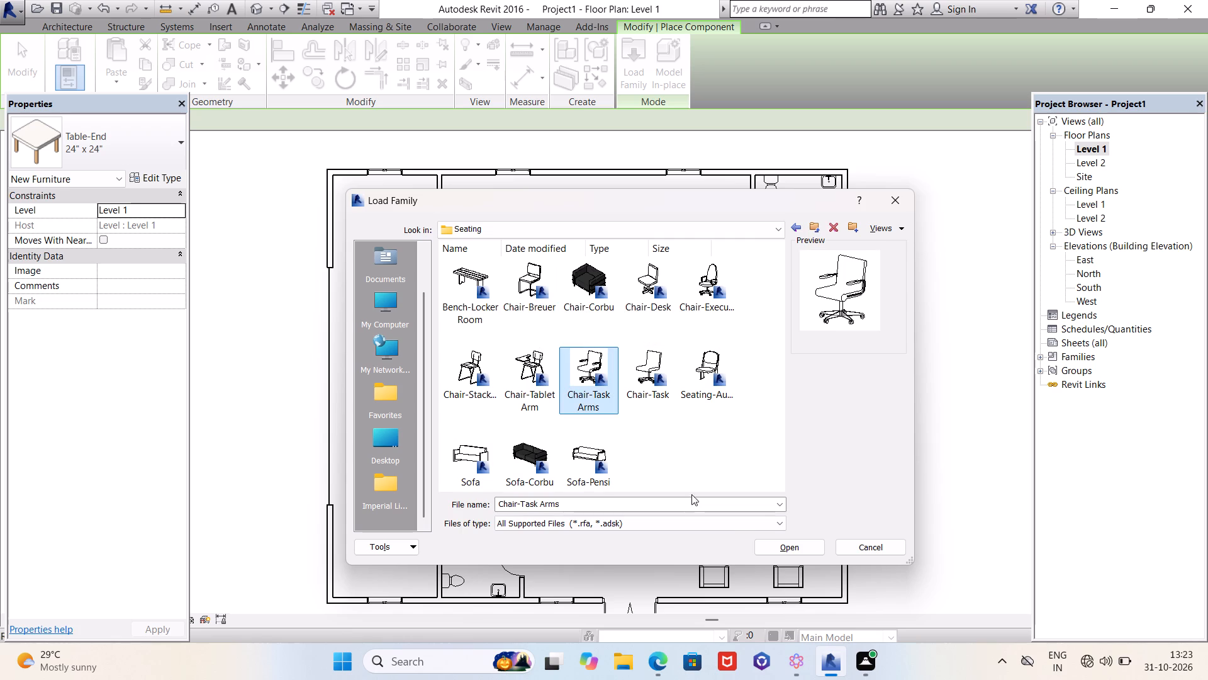
click(787, 548)
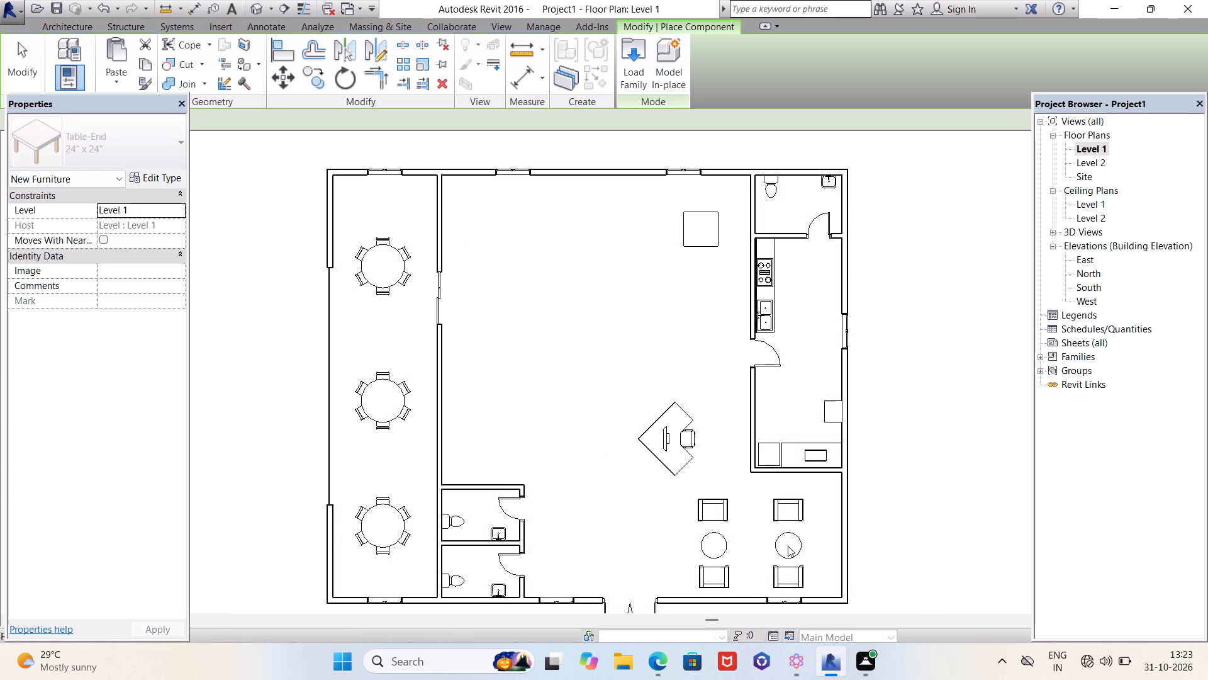
Place two task arm chairs facing each other at the north and south sides of the end table, about 6'-0" from the kitchen-side wall.
scroll(702, 293, up, 2)
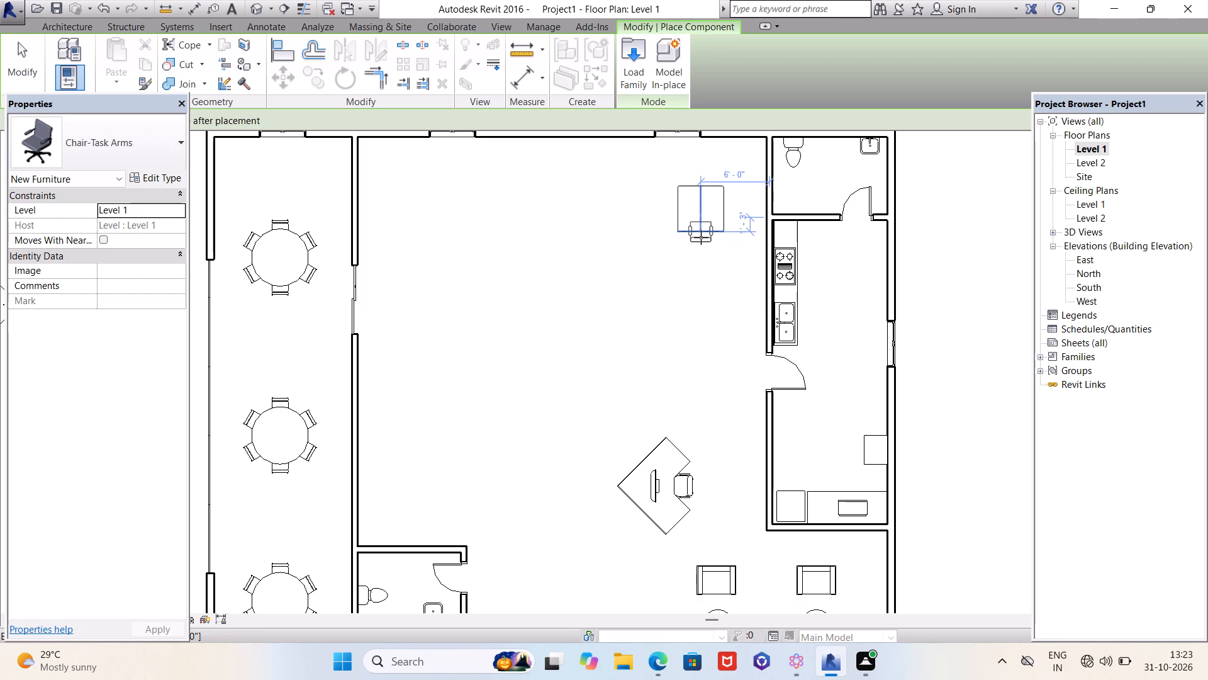
click(701, 240)
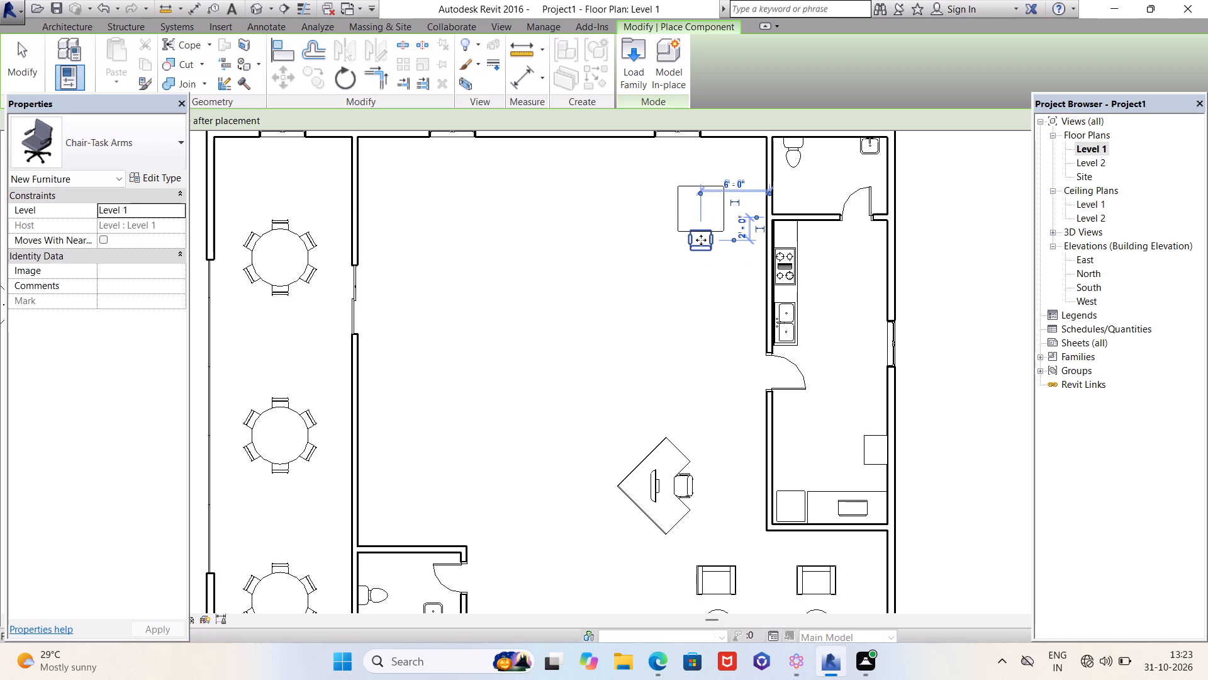
key(space)
key(space)
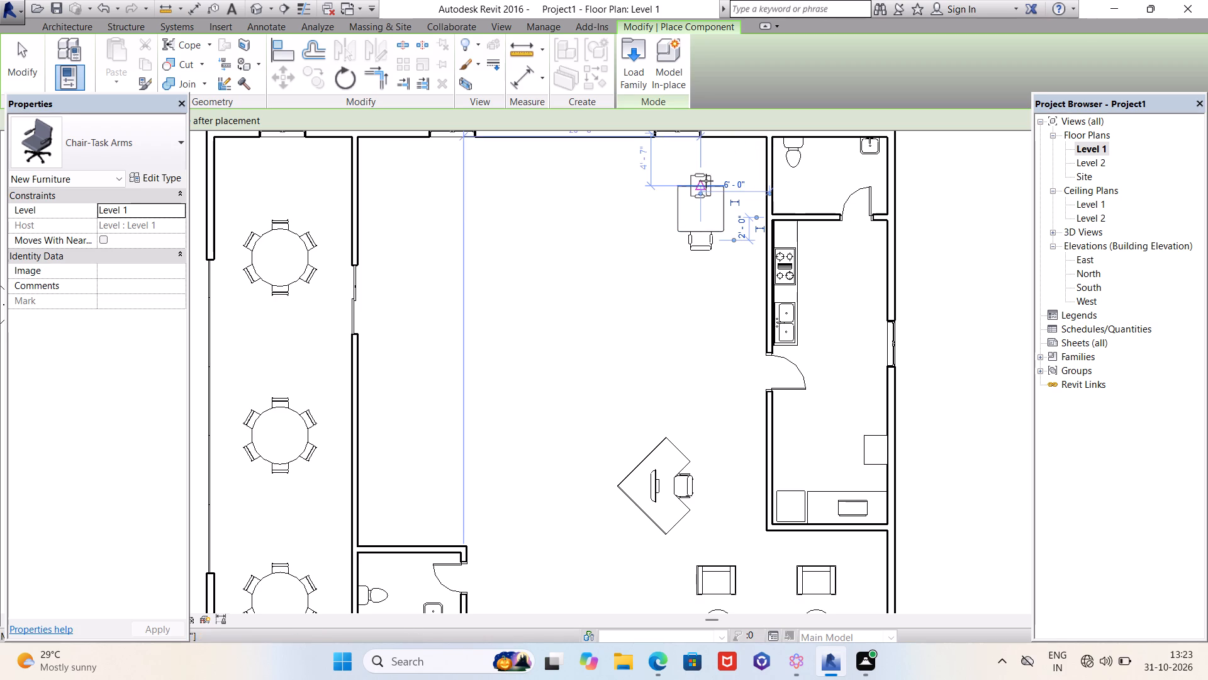
key(space)
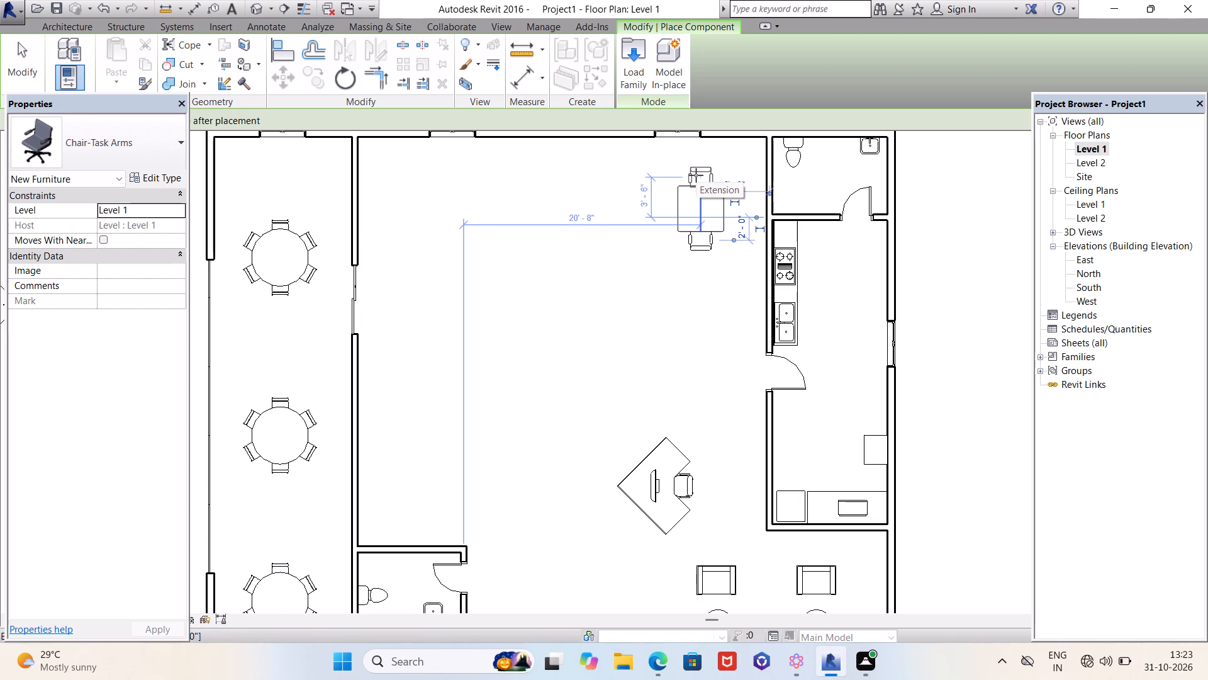
click(696, 175)
key(Escape)
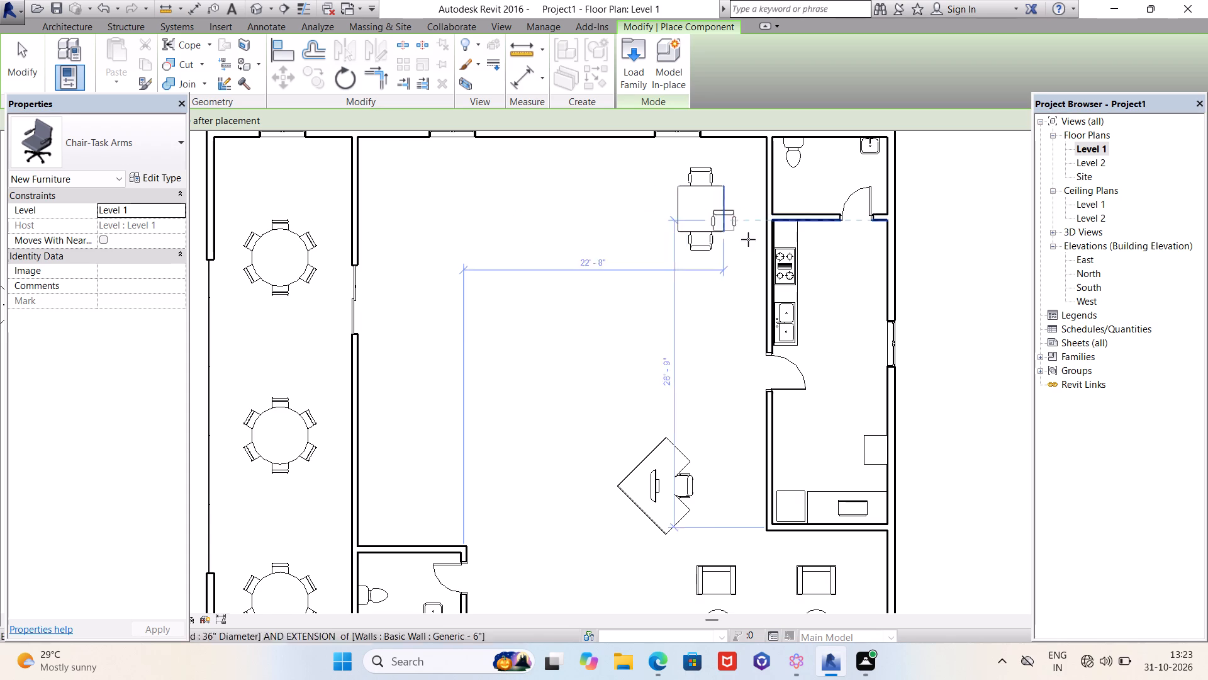
scroll(765, 284, down, 1)
key(Escape)
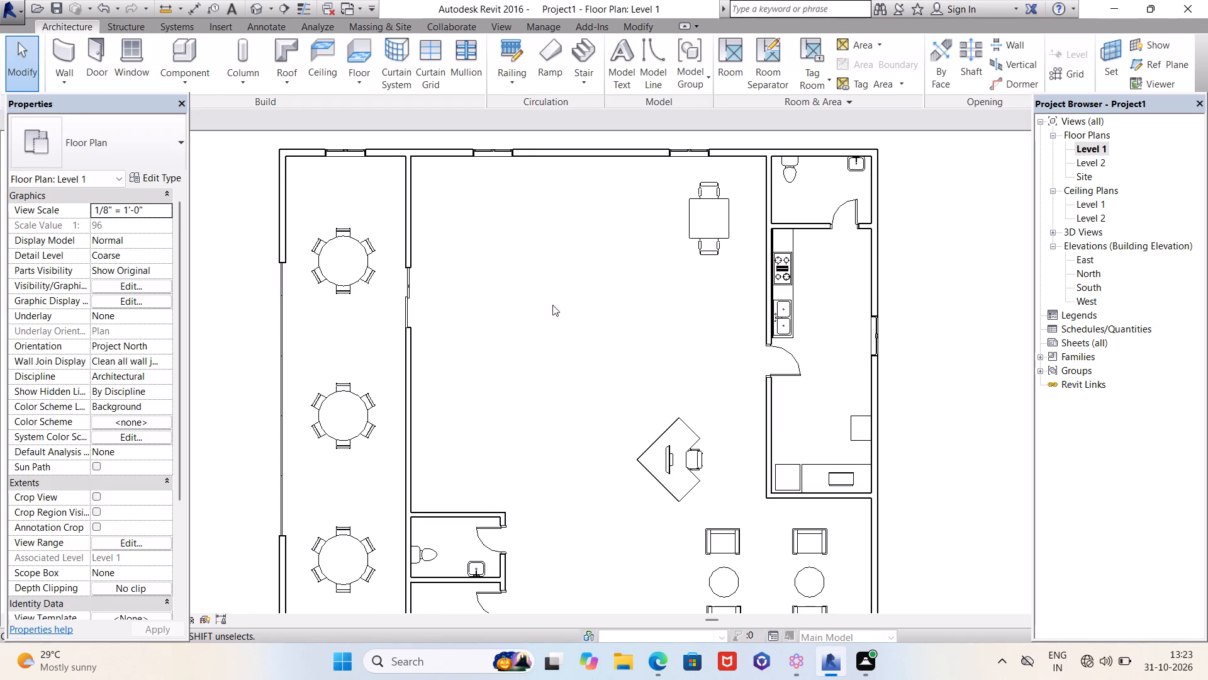
Load the TV - Flat Screen family from the Furniture folder of the library.
click(179, 57)
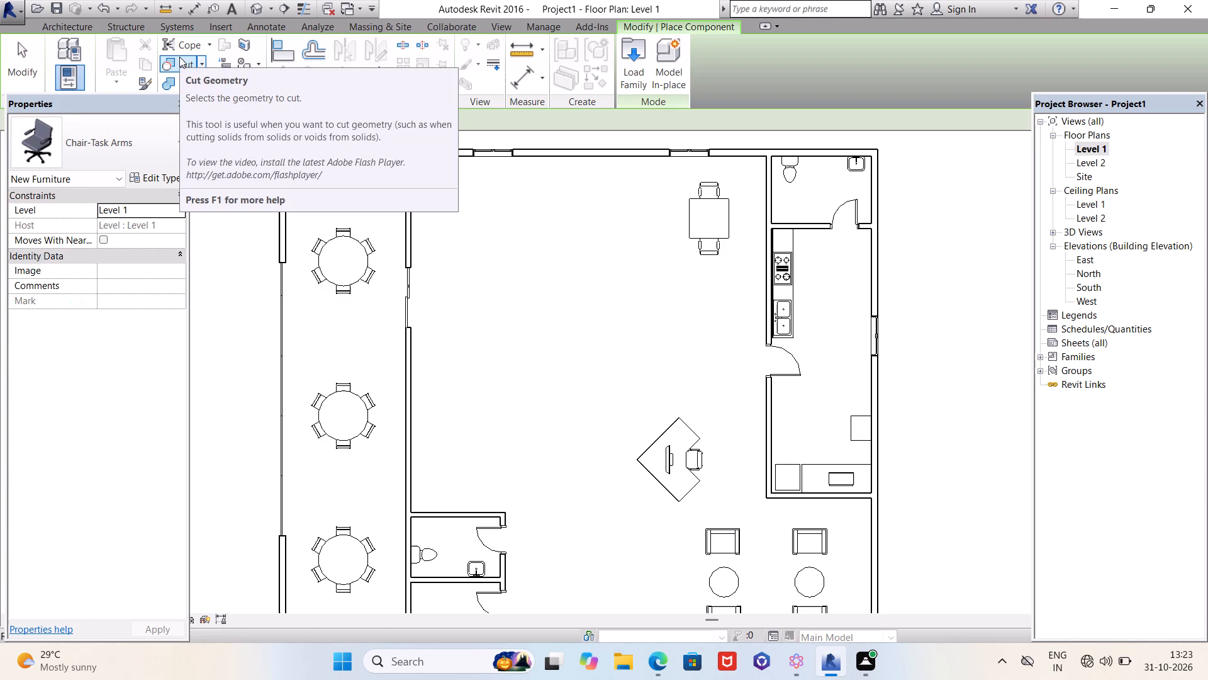
click(642, 51)
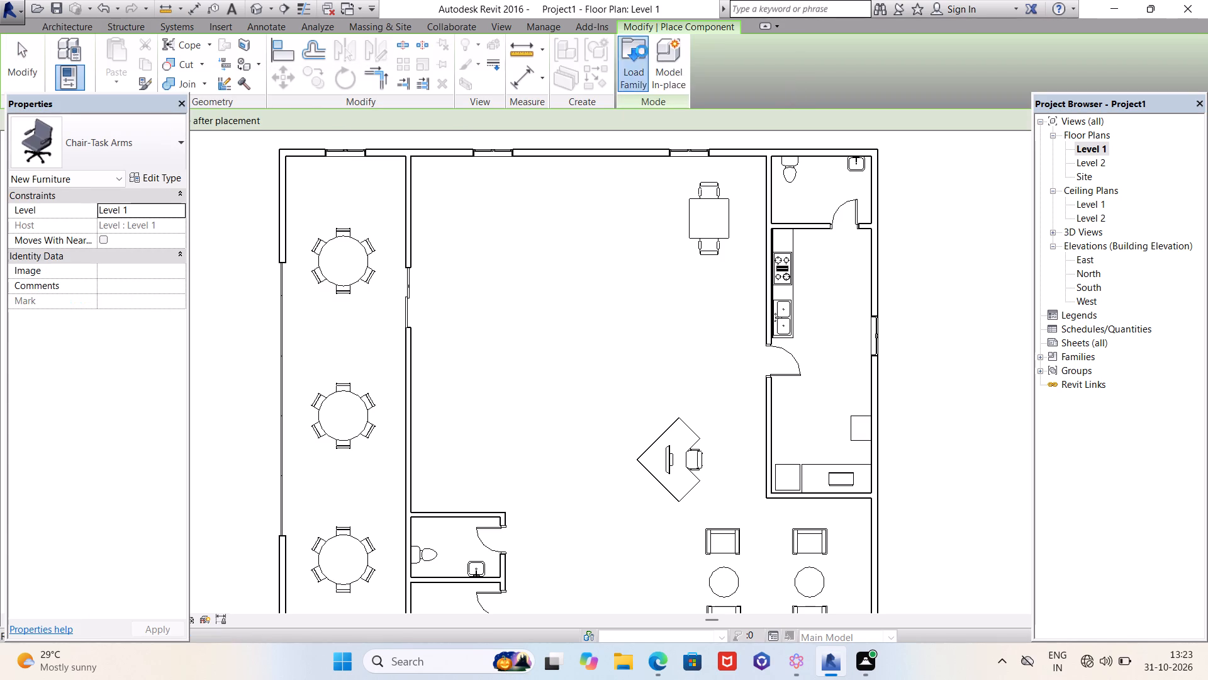
double_click(700, 445)
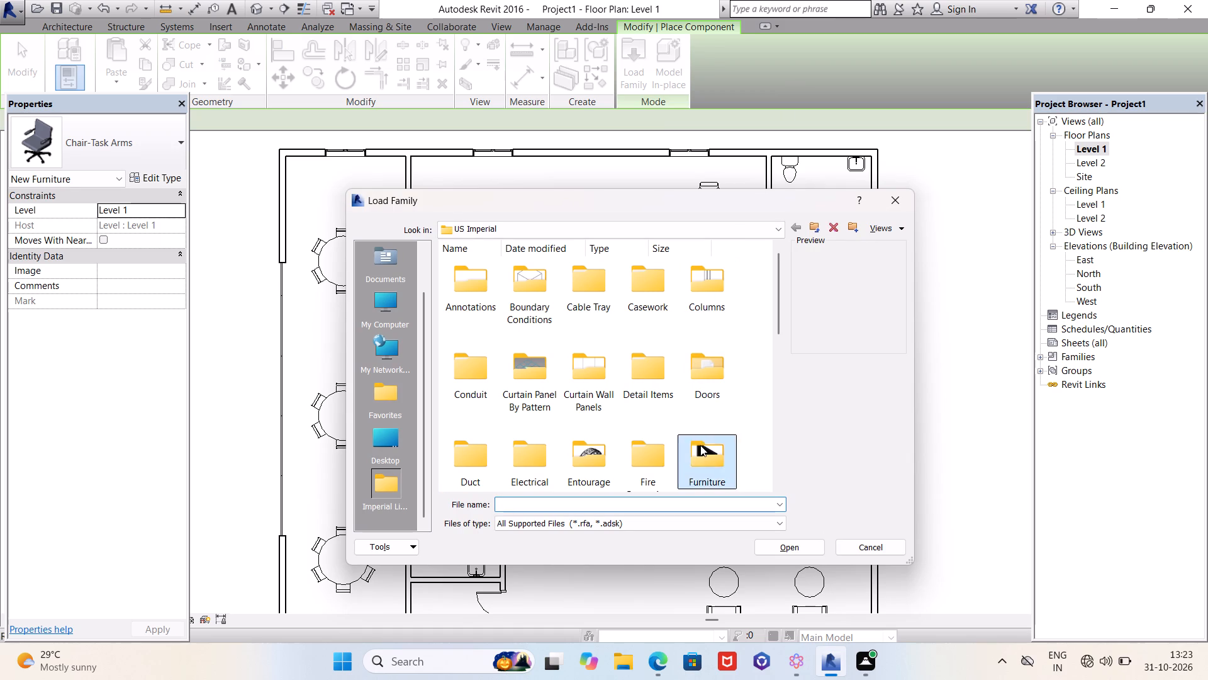
click(474, 366)
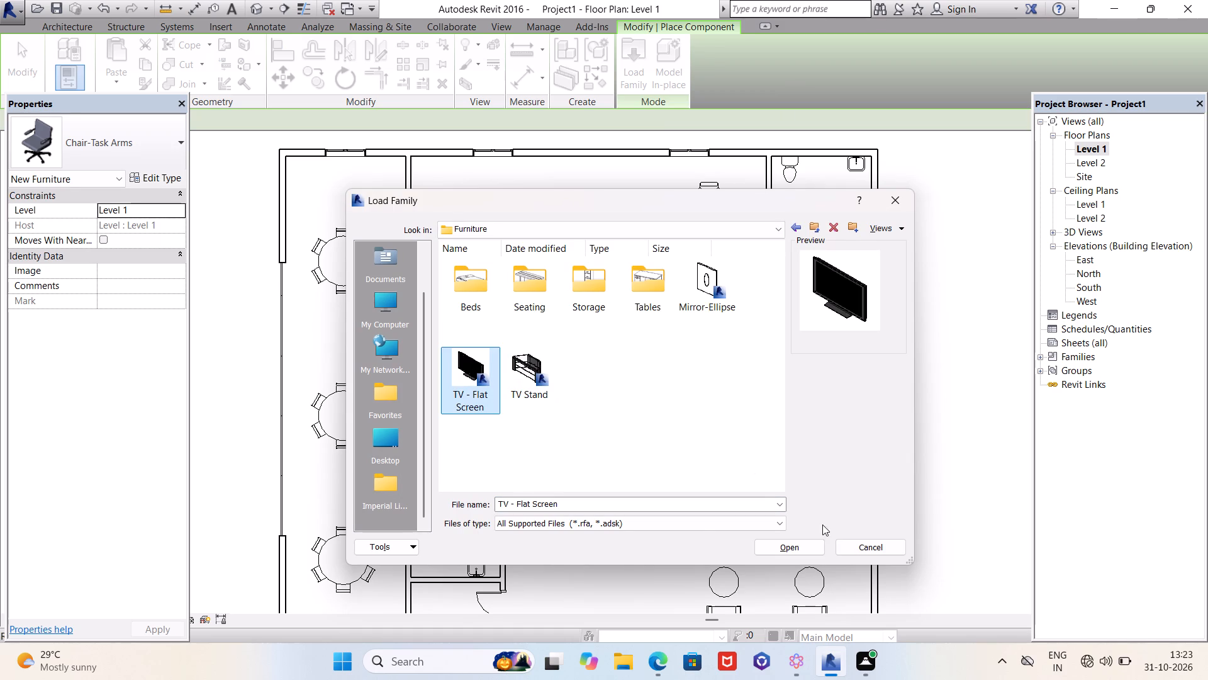
click(799, 550)
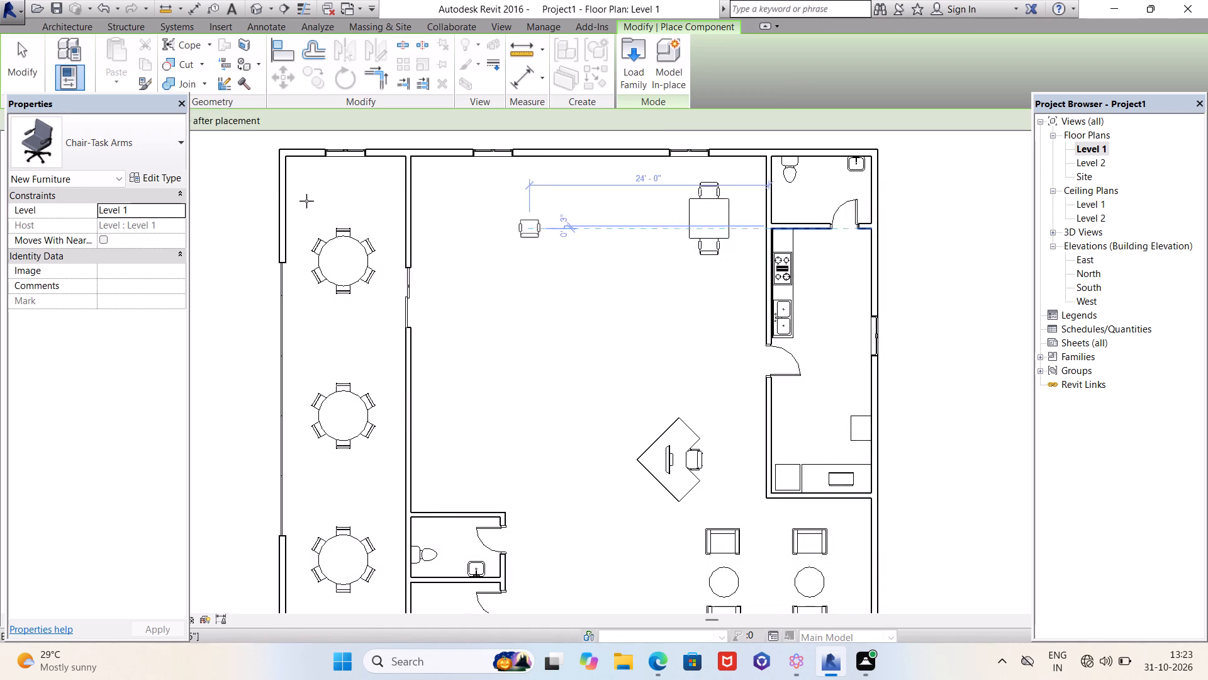
Place two 32" flat-screen TVs at the end table, about 6'-0" from the kitchen-side wall, with the second rotated 180°.
click(167, 157)
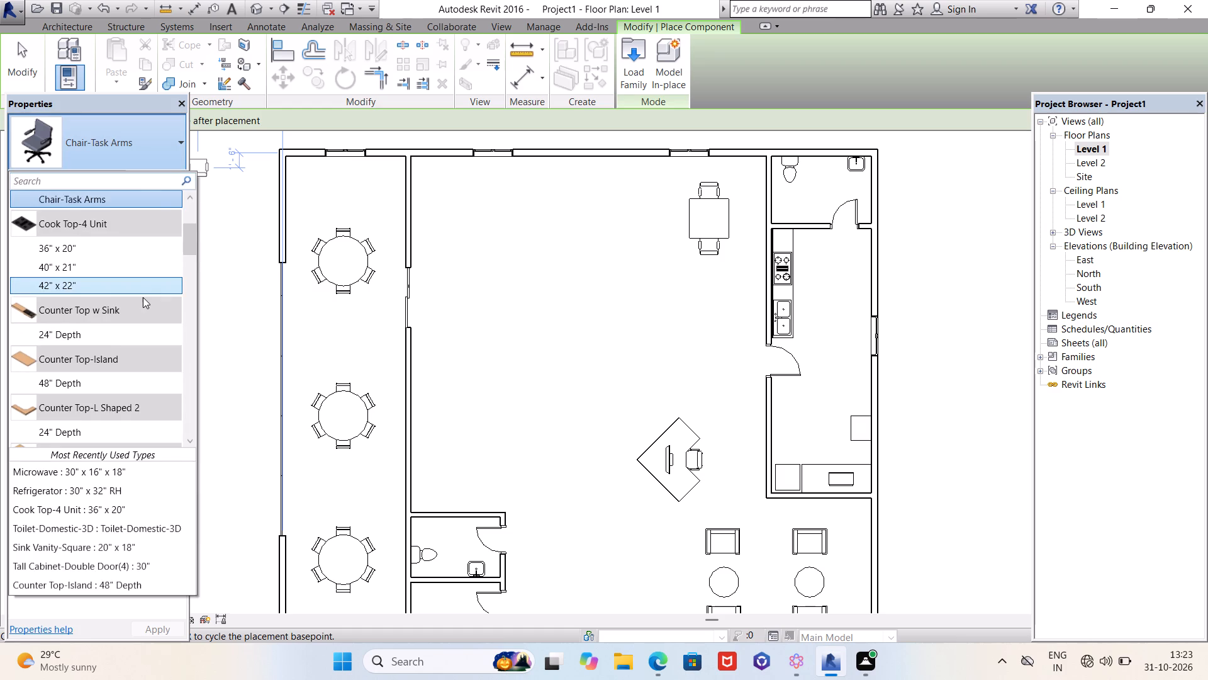
scroll(143, 298, down, 9)
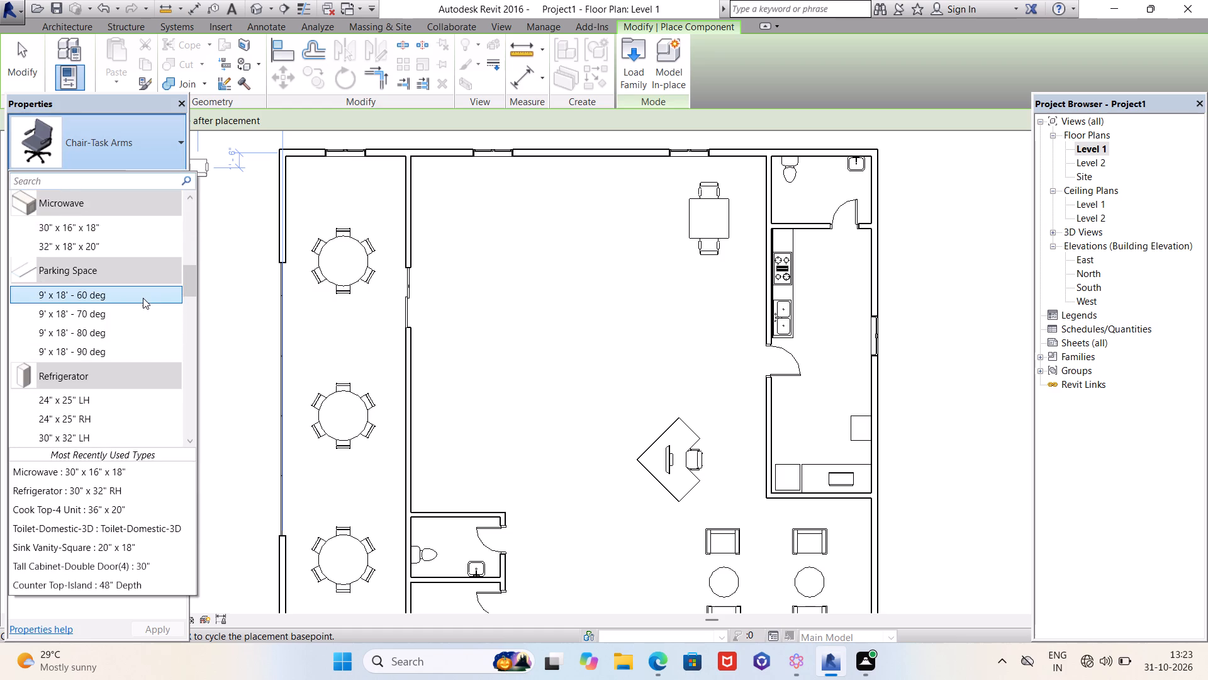
scroll(143, 298, down, 14)
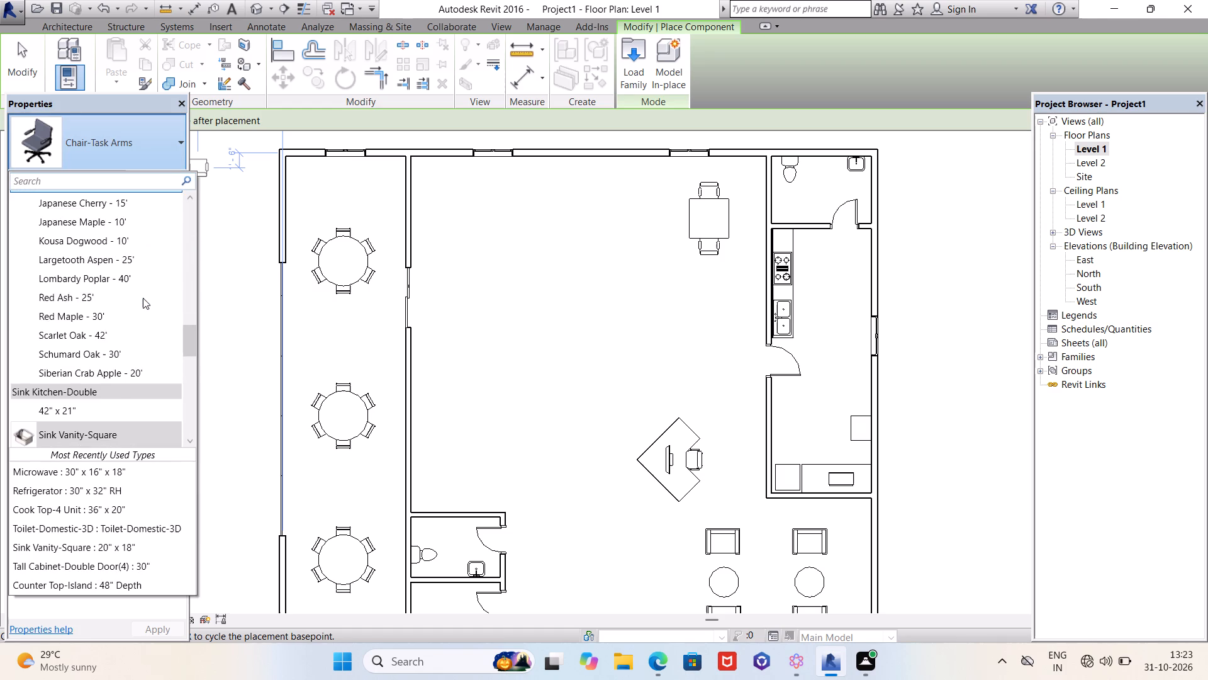
scroll(143, 298, down, 11)
scroll(143, 298, up, 2)
scroll(143, 298, down, 5)
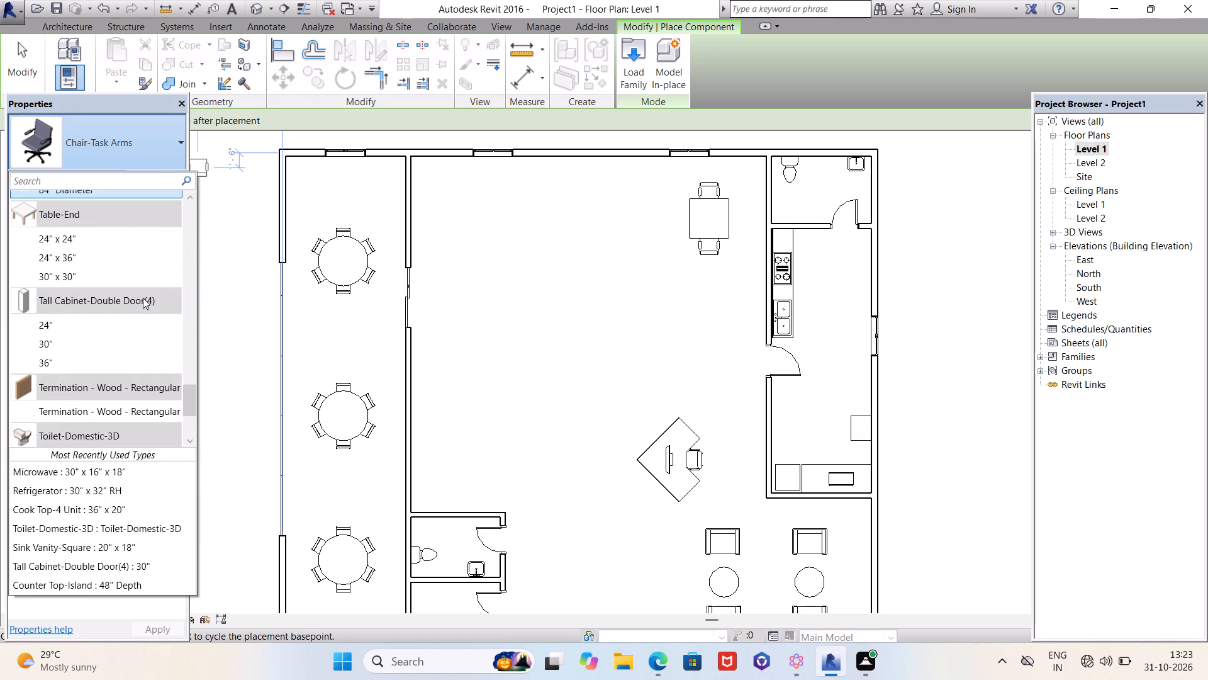
scroll(143, 298, down, 3)
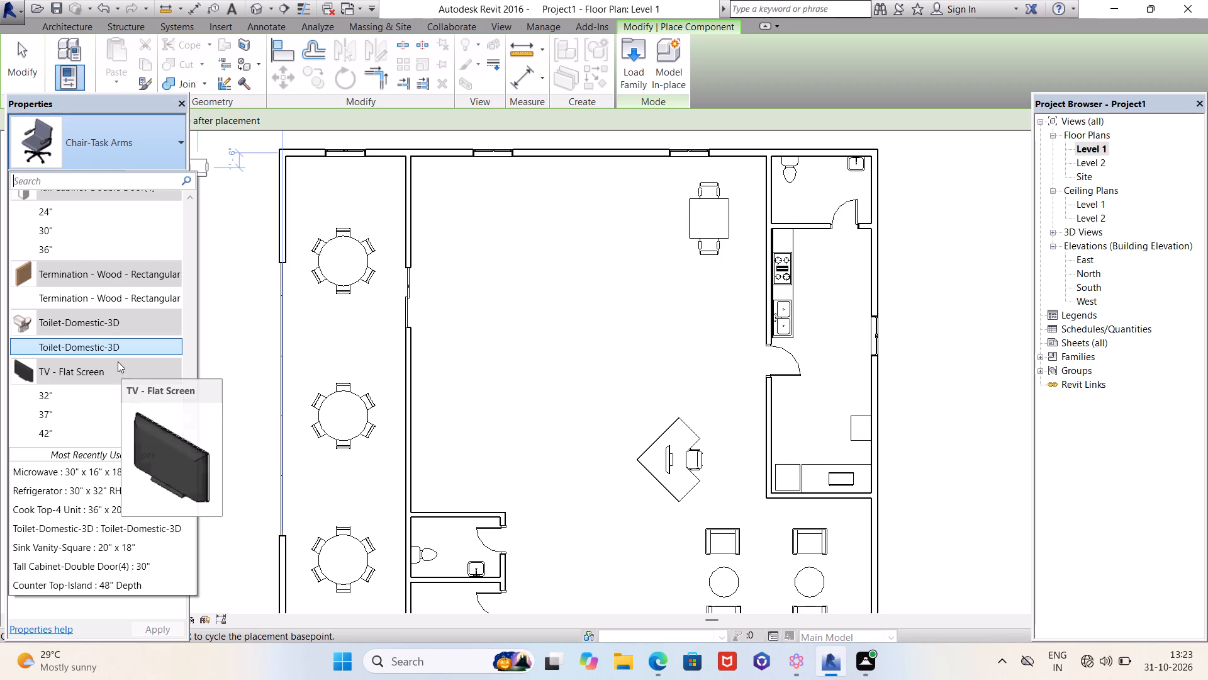
click(115, 365)
click(94, 390)
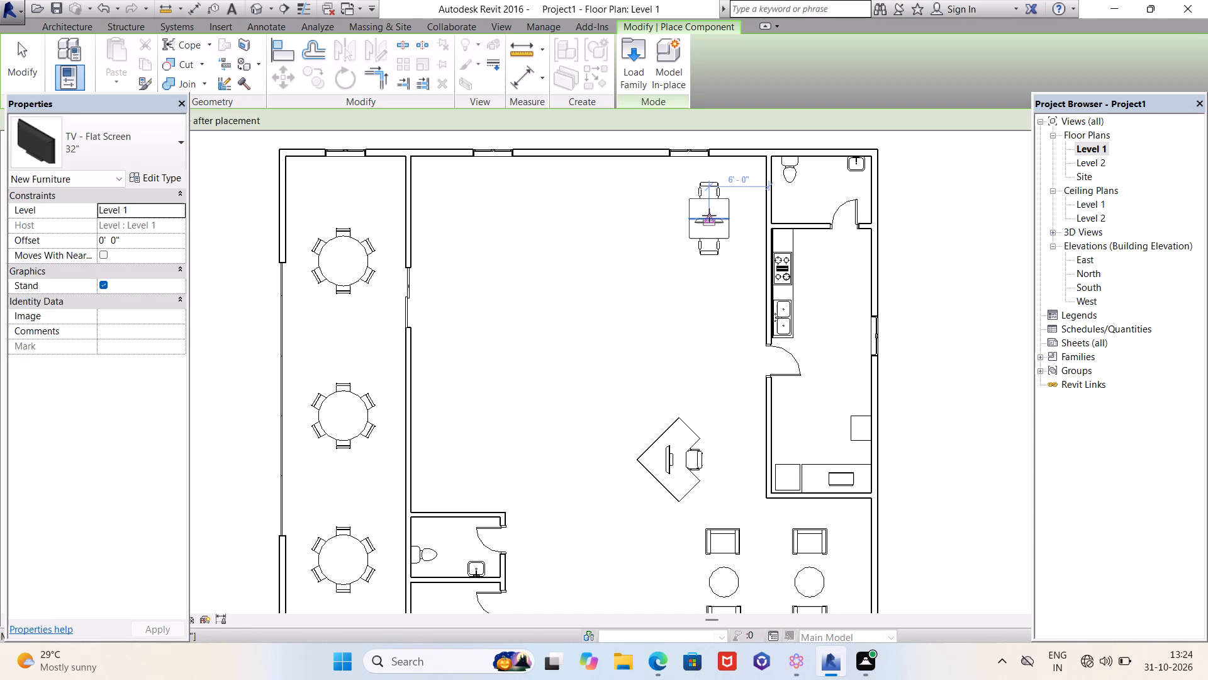
scroll(709, 213, up, 3)
middle_drag(710, 208, 709, 301)
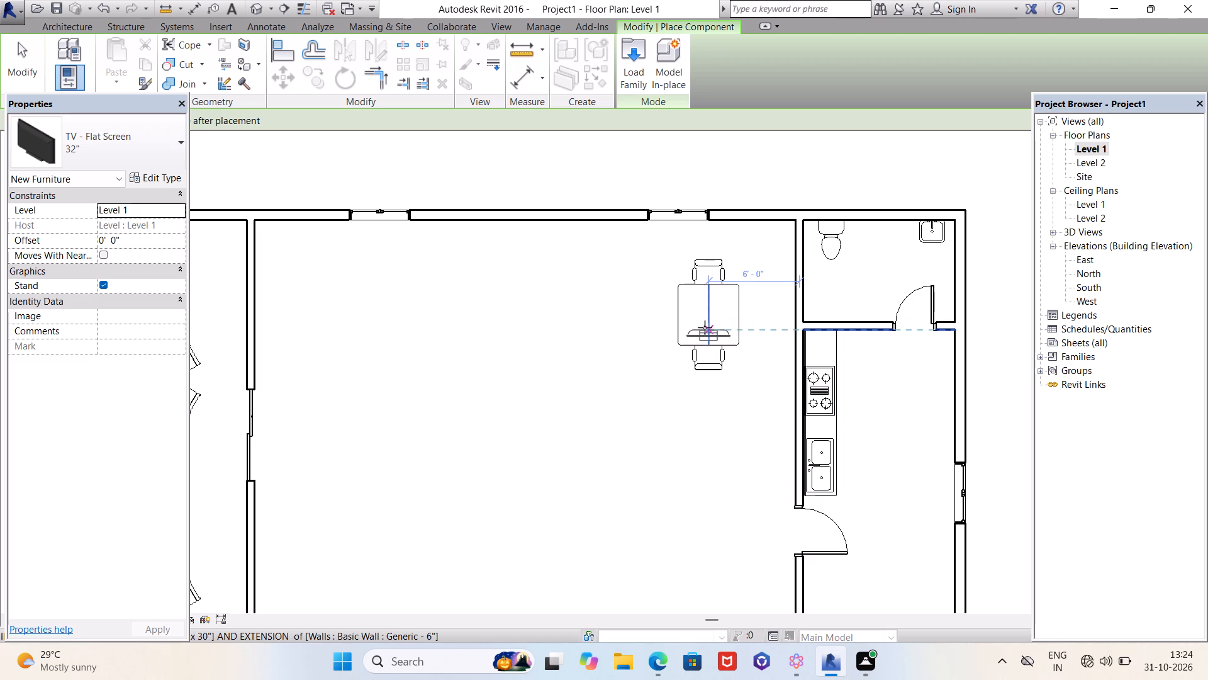
click(705, 324)
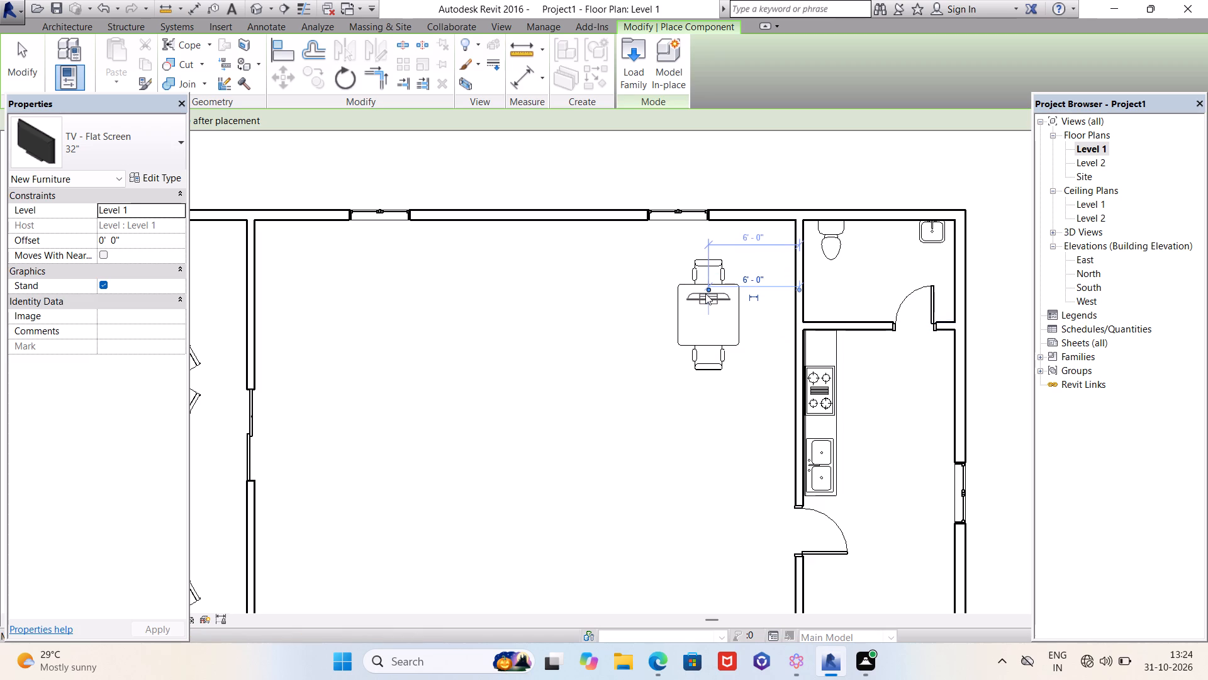
key(space)
key(space)
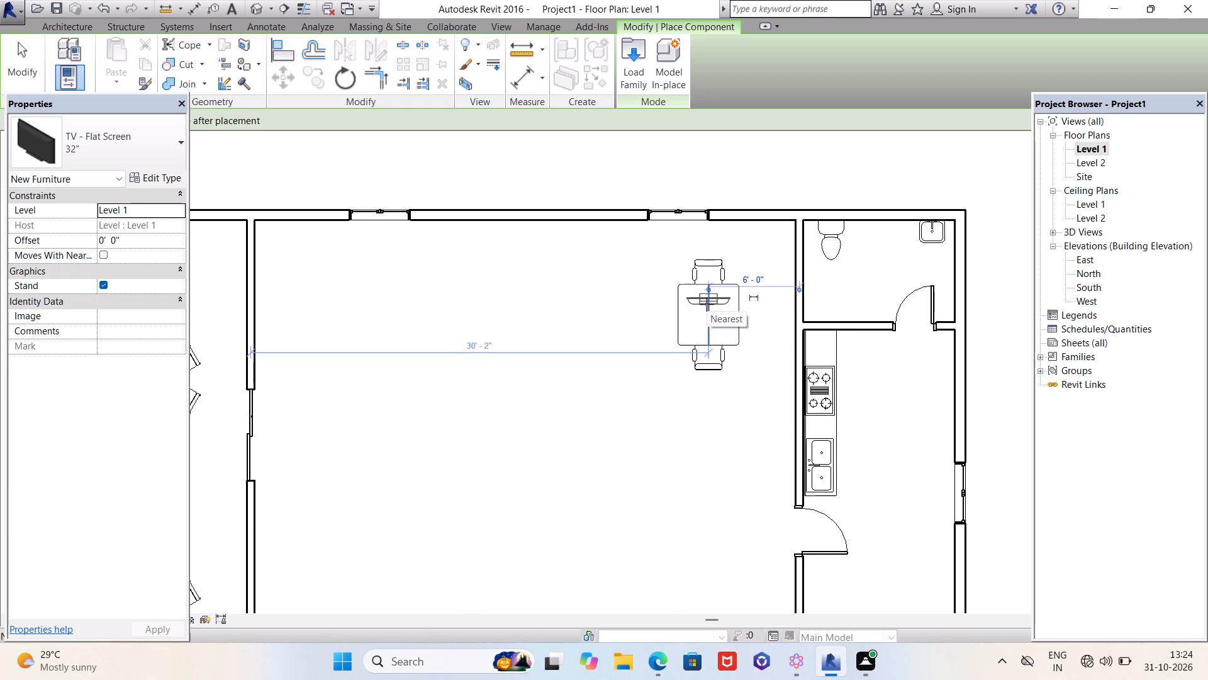
click(707, 304)
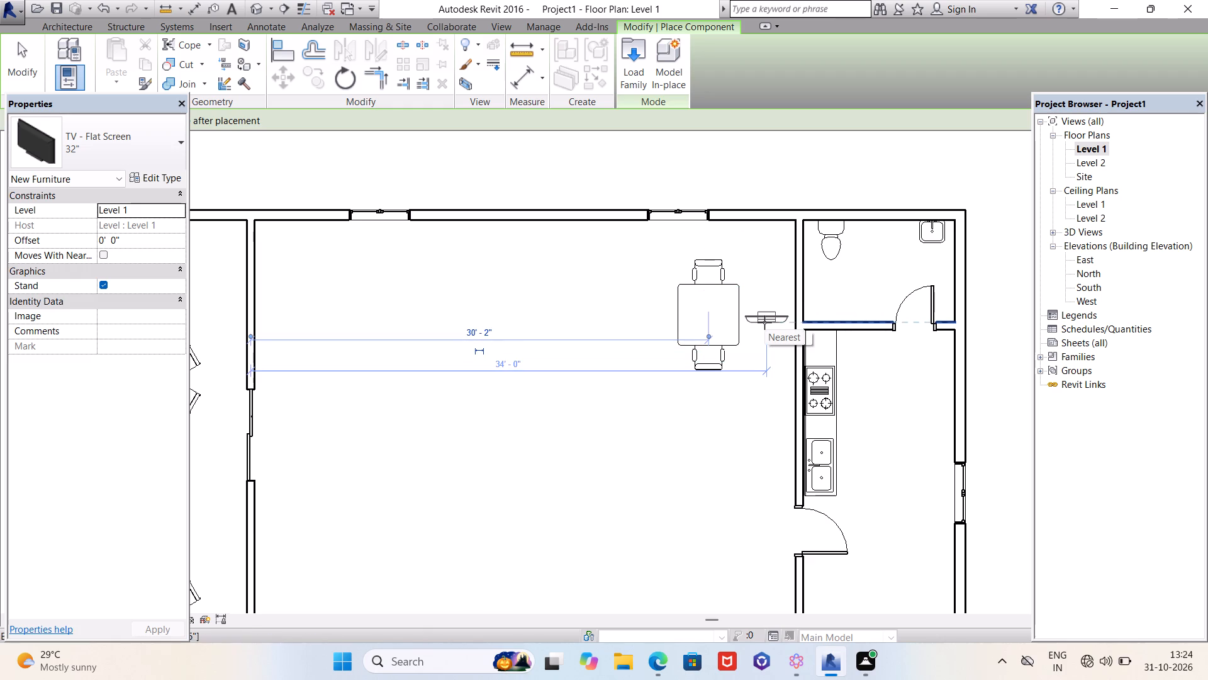
key(Escape)
key(Escape)
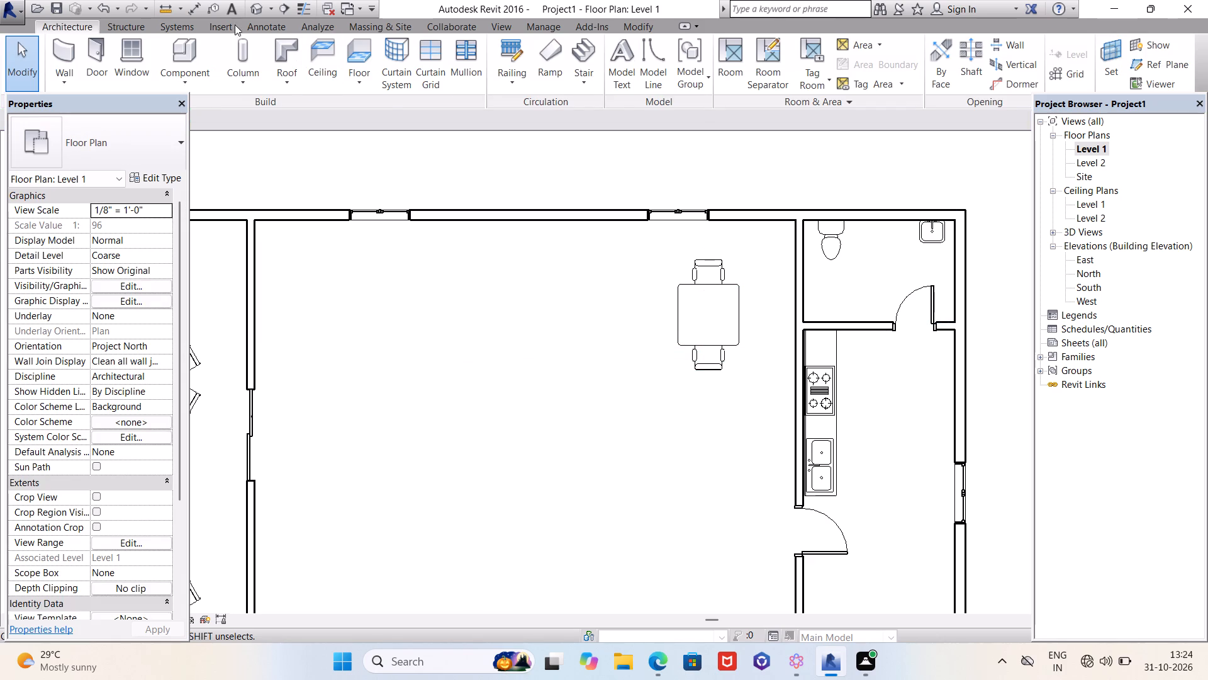
Open the default 3D view and examine the end table with its two task chairs and TVs in the central hall.
click(252, 9)
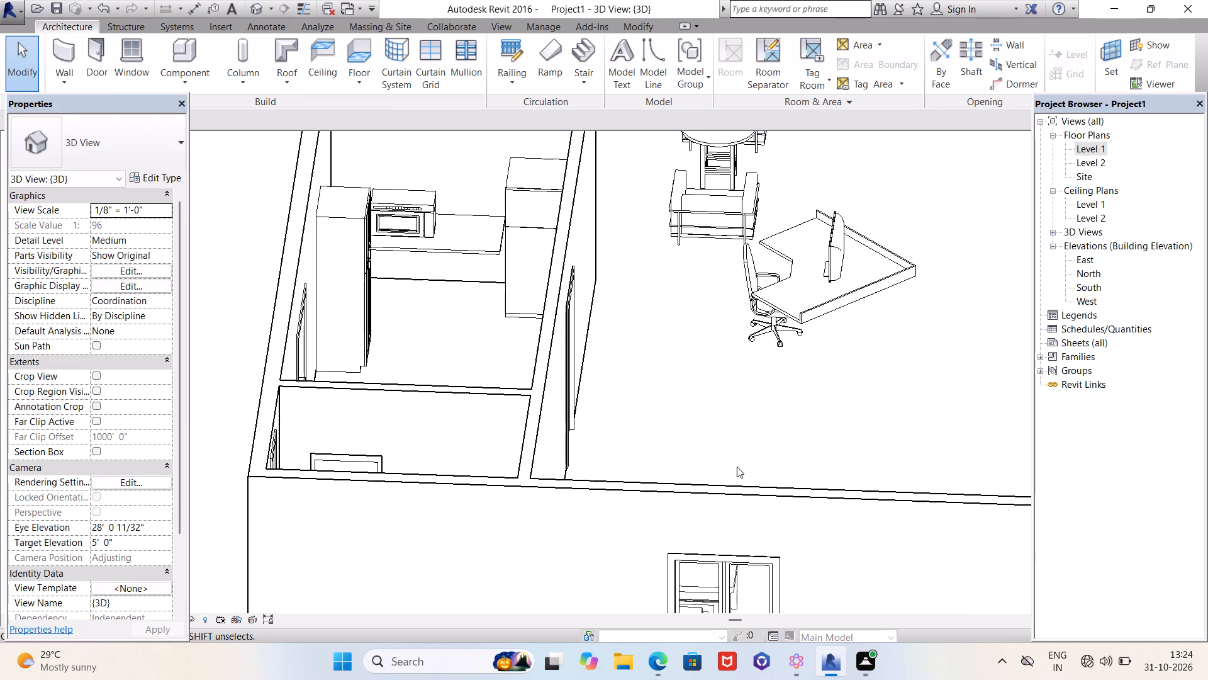
scroll(737, 467, down, 3)
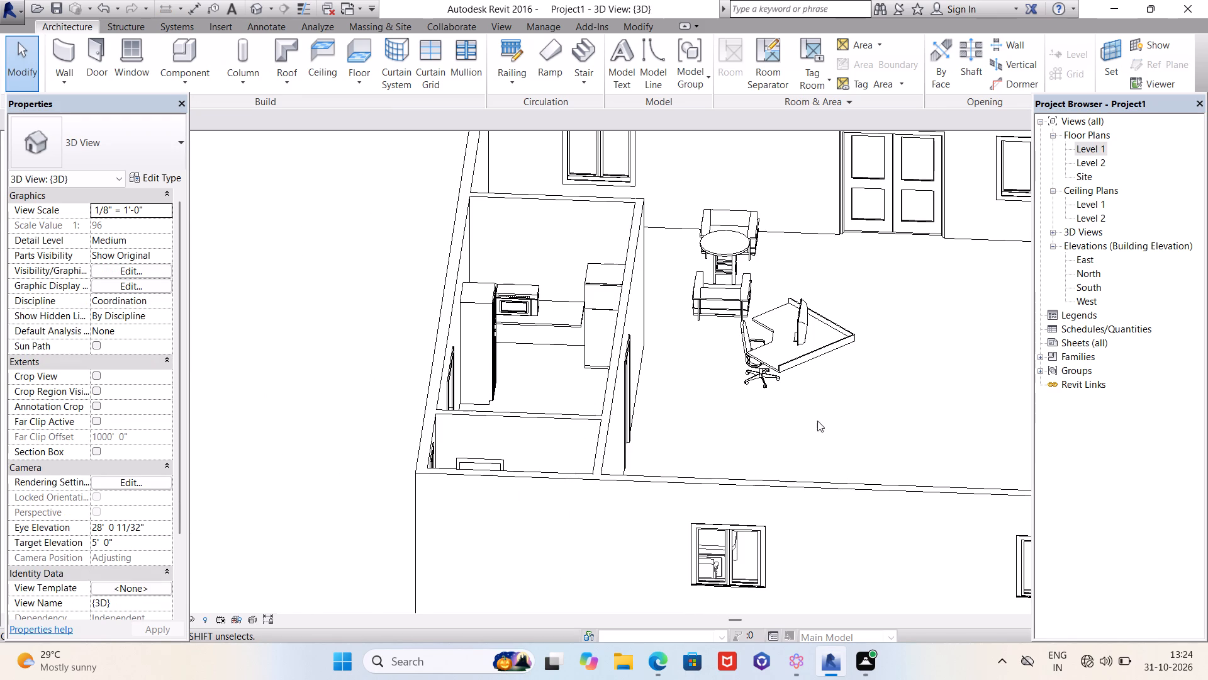
shift+middle_drag(809, 411, 685, 346)
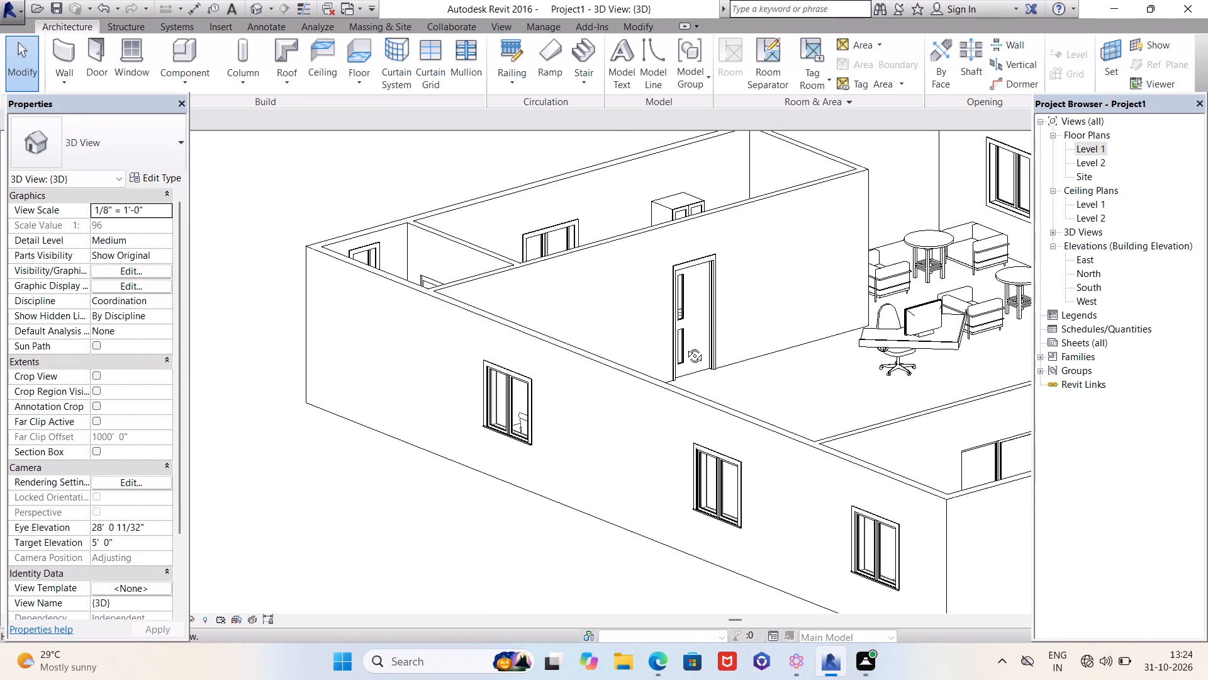
shift+middle_drag(685, 346, 944, 390)
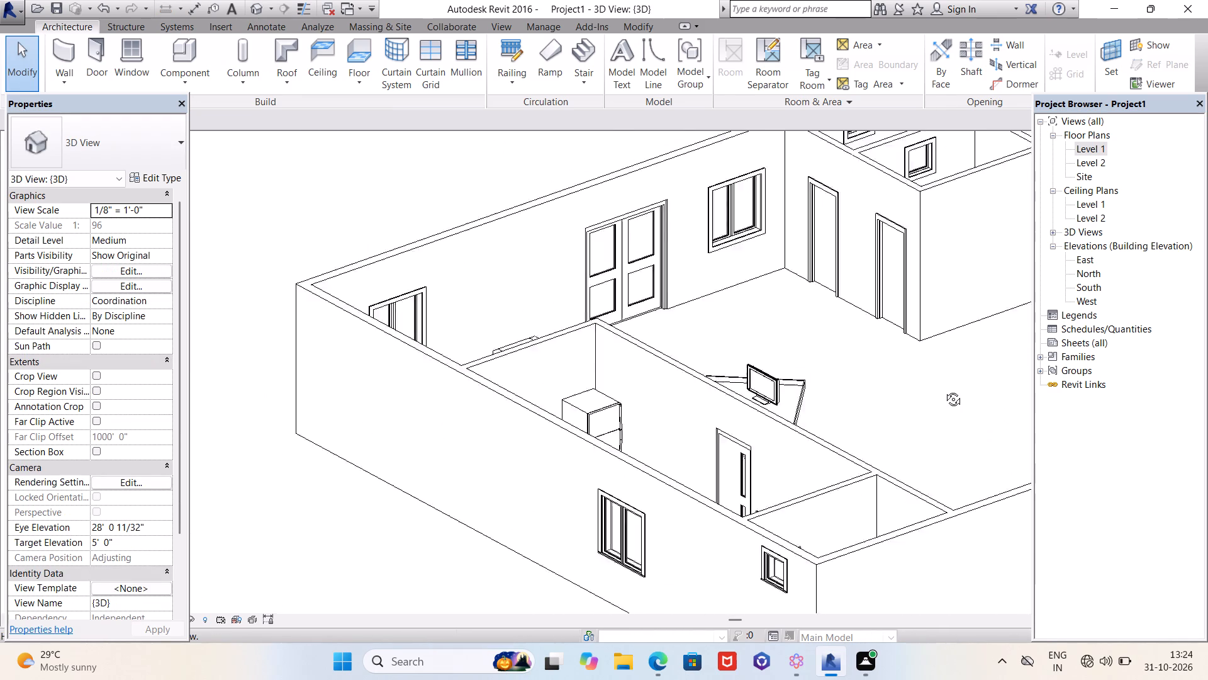
shift+middle_drag(944, 390, 988, 390)
scroll(729, 368, down, 3)
scroll(629, 351, down, 4)
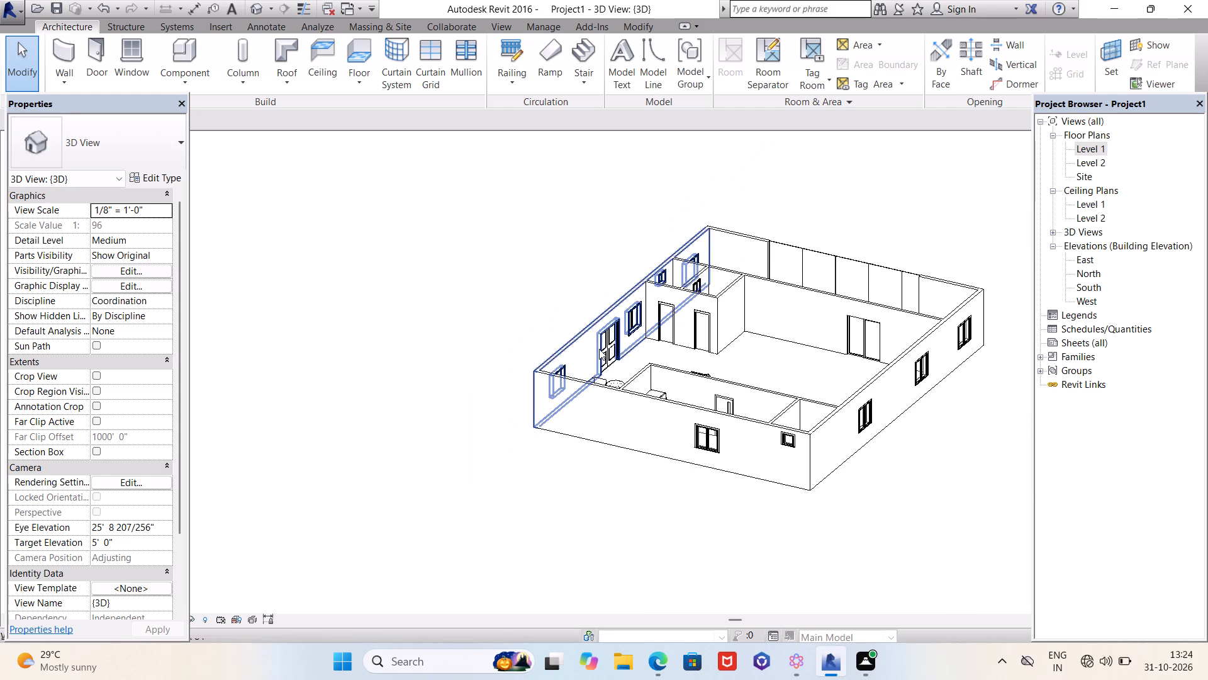
middle_drag(599, 349, 642, 366)
shift+middle_drag(559, 348, 943, 407)
scroll(845, 312, up, 12)
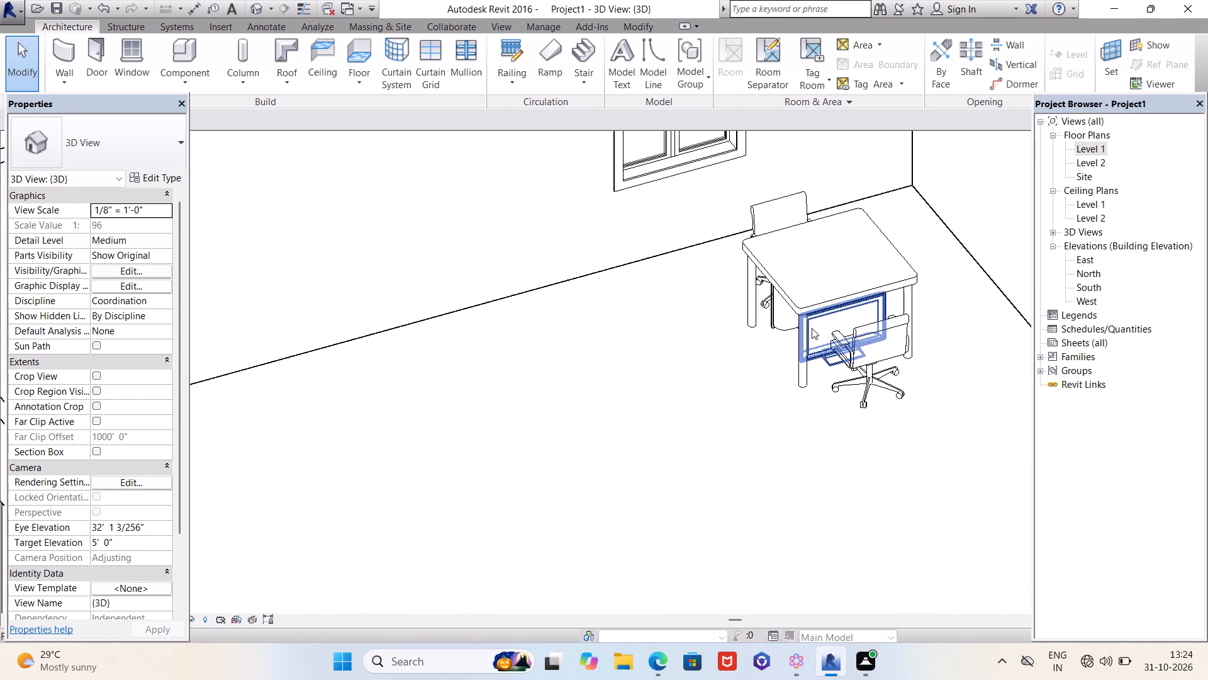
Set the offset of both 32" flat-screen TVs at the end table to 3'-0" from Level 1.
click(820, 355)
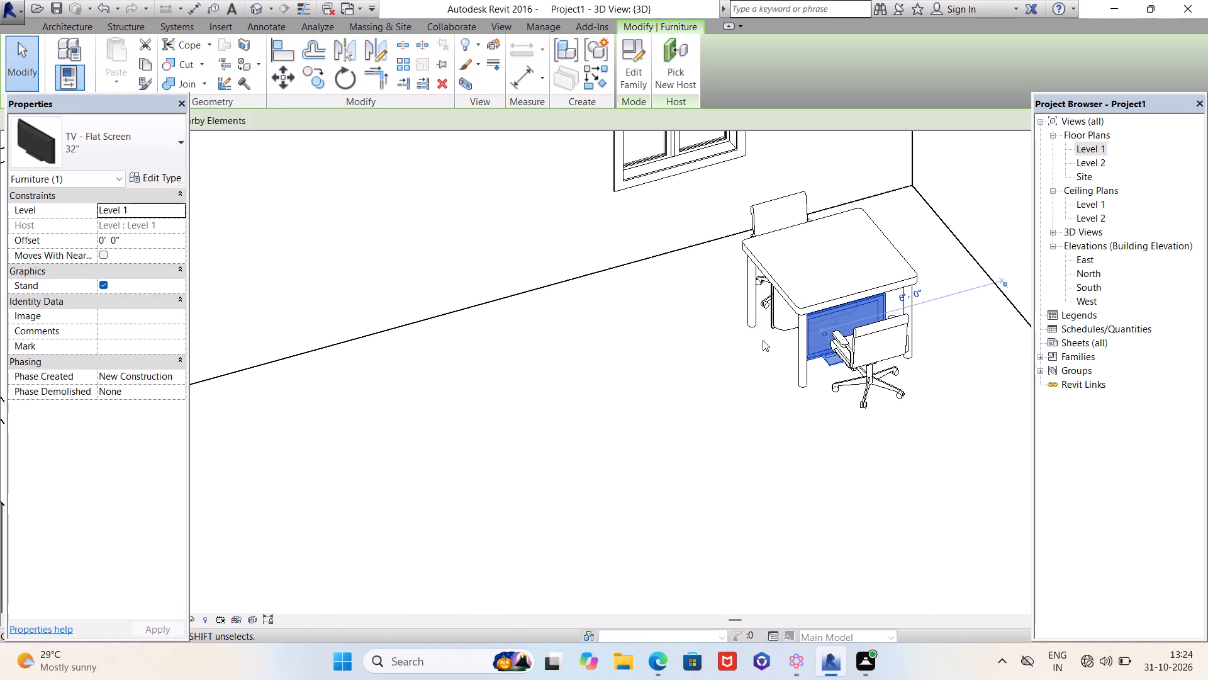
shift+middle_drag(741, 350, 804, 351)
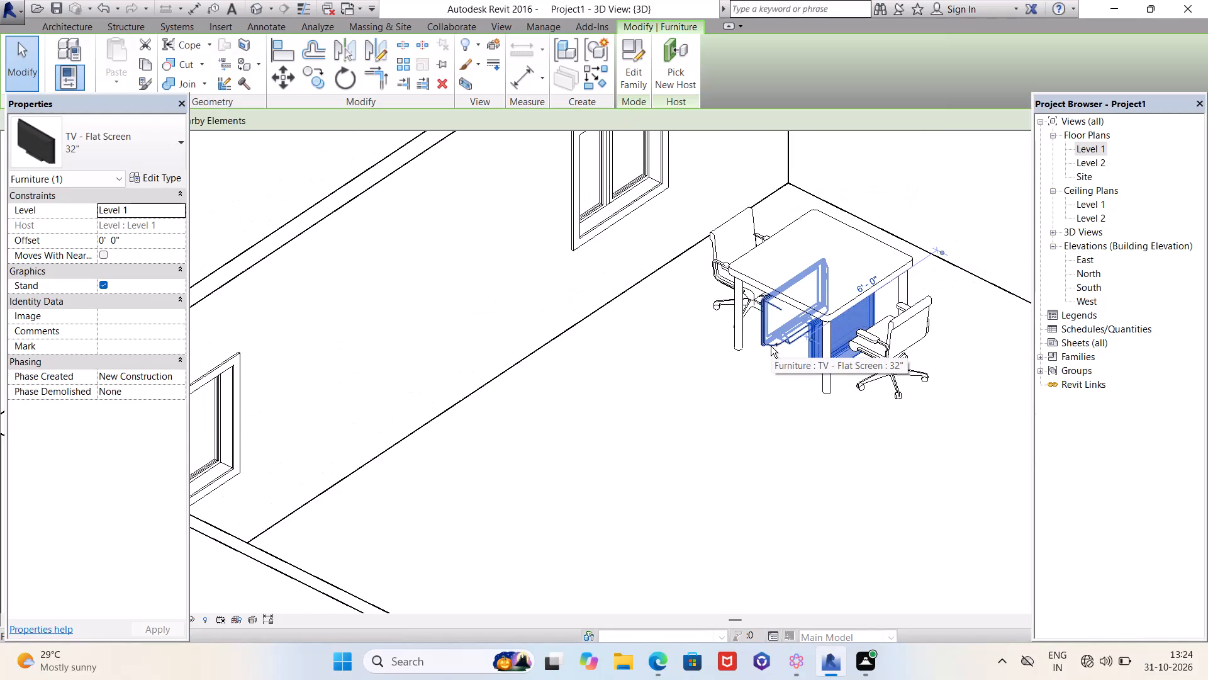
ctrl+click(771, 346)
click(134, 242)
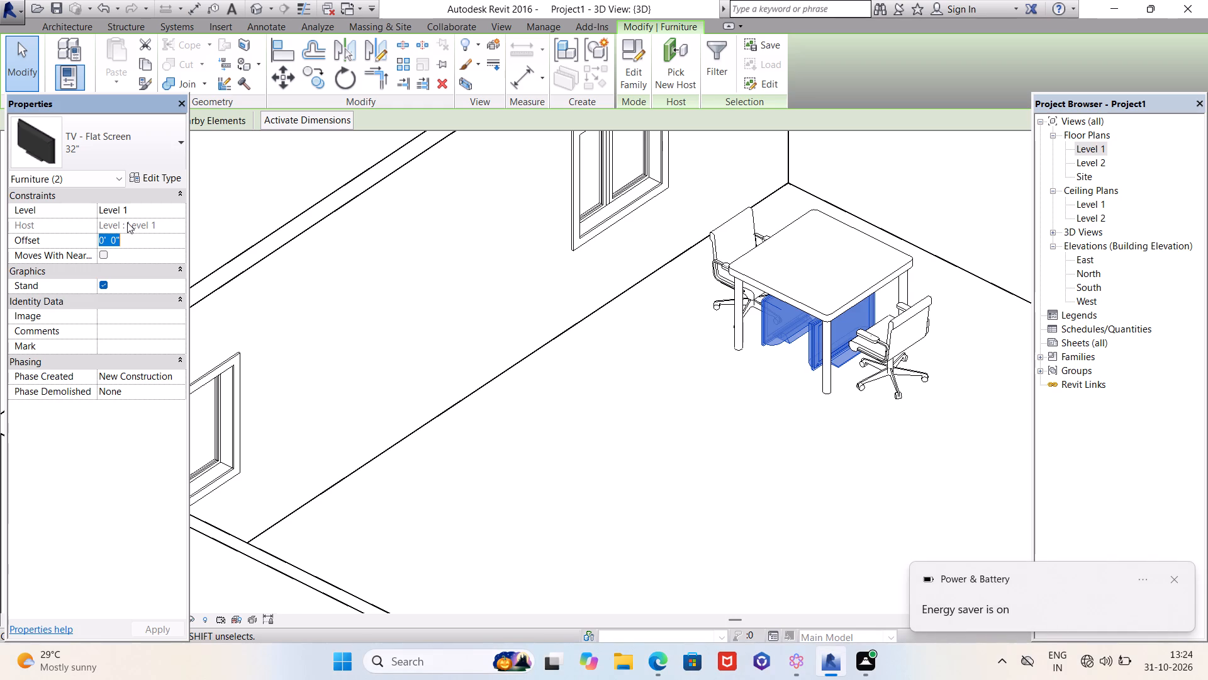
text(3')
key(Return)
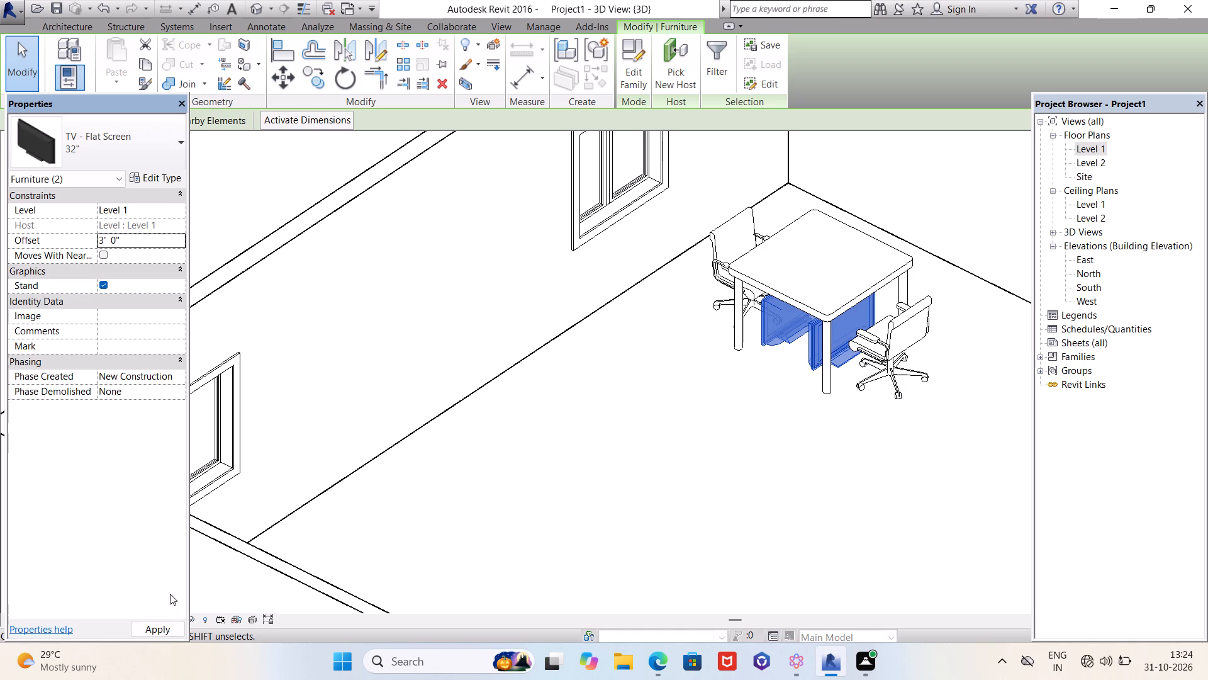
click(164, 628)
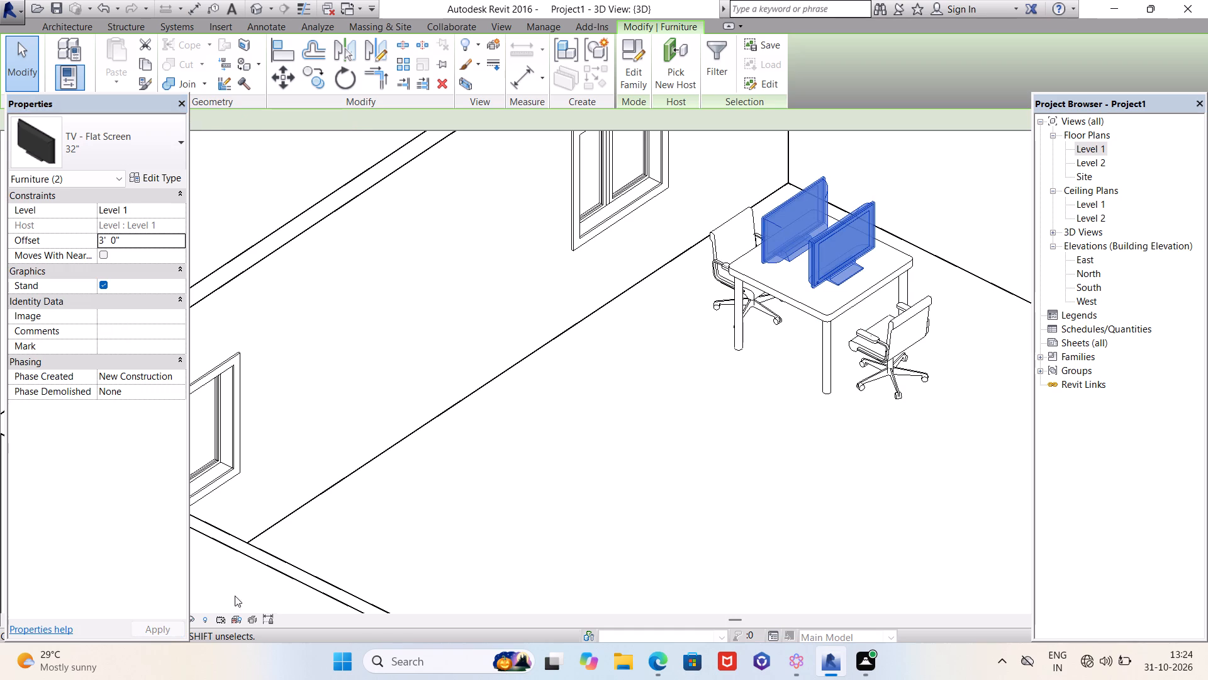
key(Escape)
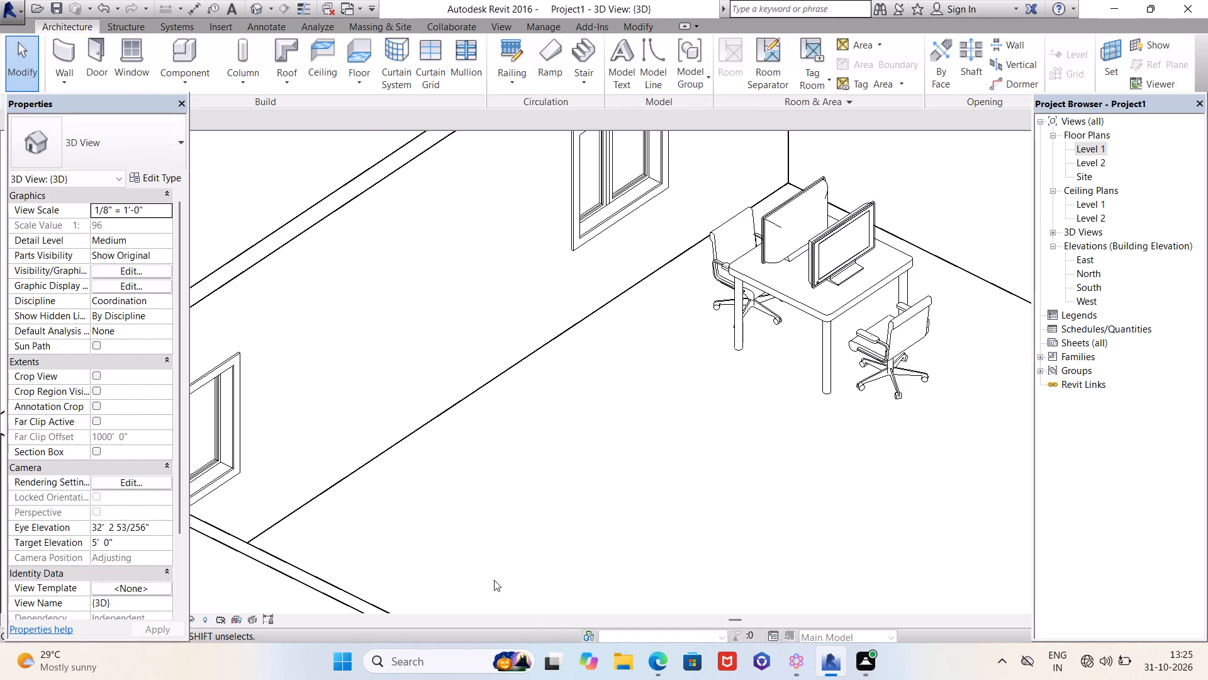
Set the Table-End type's height to 2'-6" for the table between the two task chairs.
shift+middle_drag(494, 580, 621, 582)
shift+scroll(494, 580, up, 1)
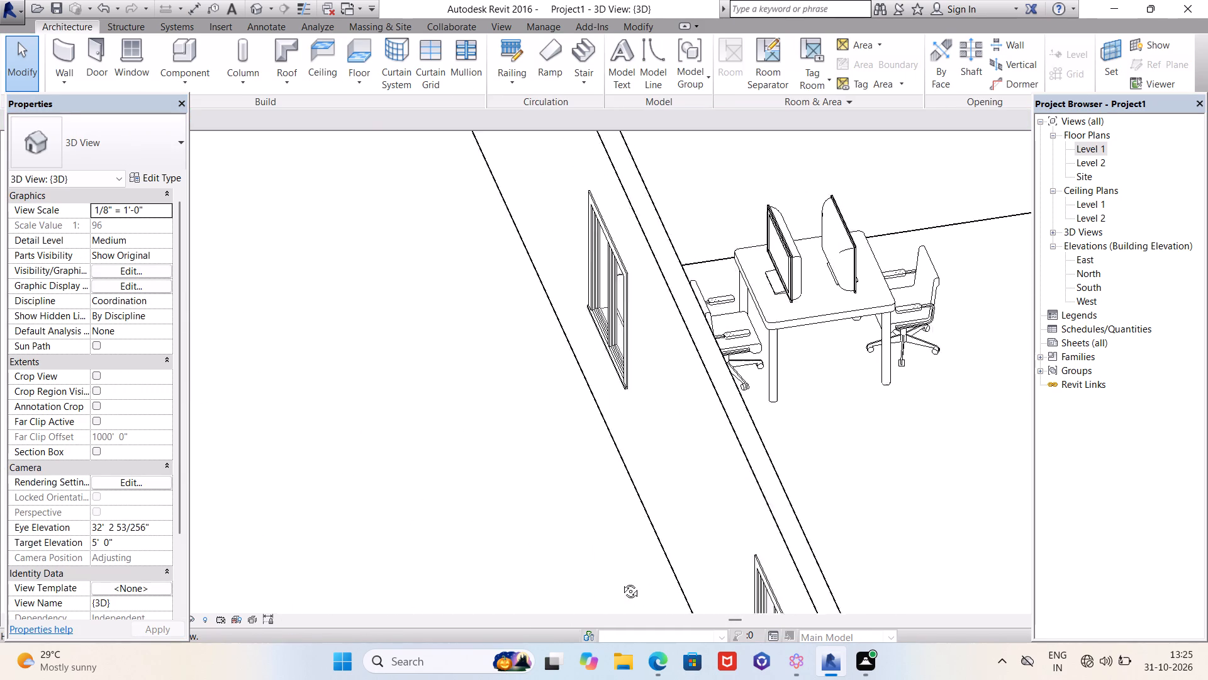
shift+middle_drag(621, 582, 474, 531)
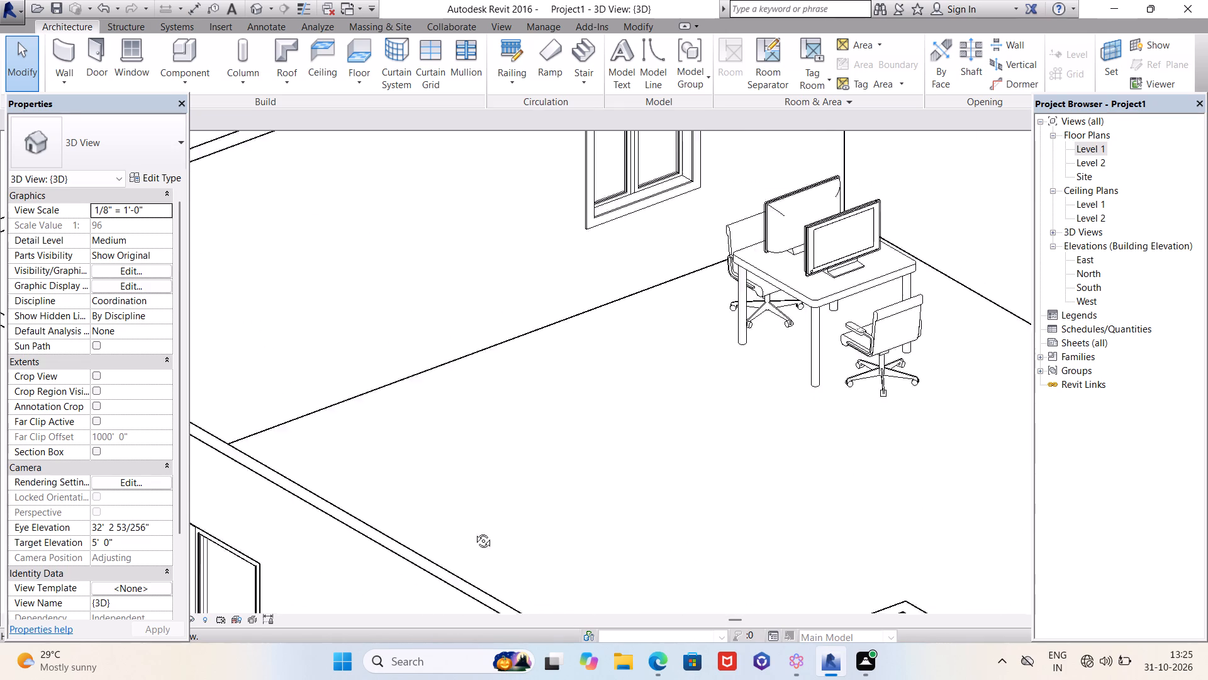
shift+middle_drag(474, 531, 584, 467)
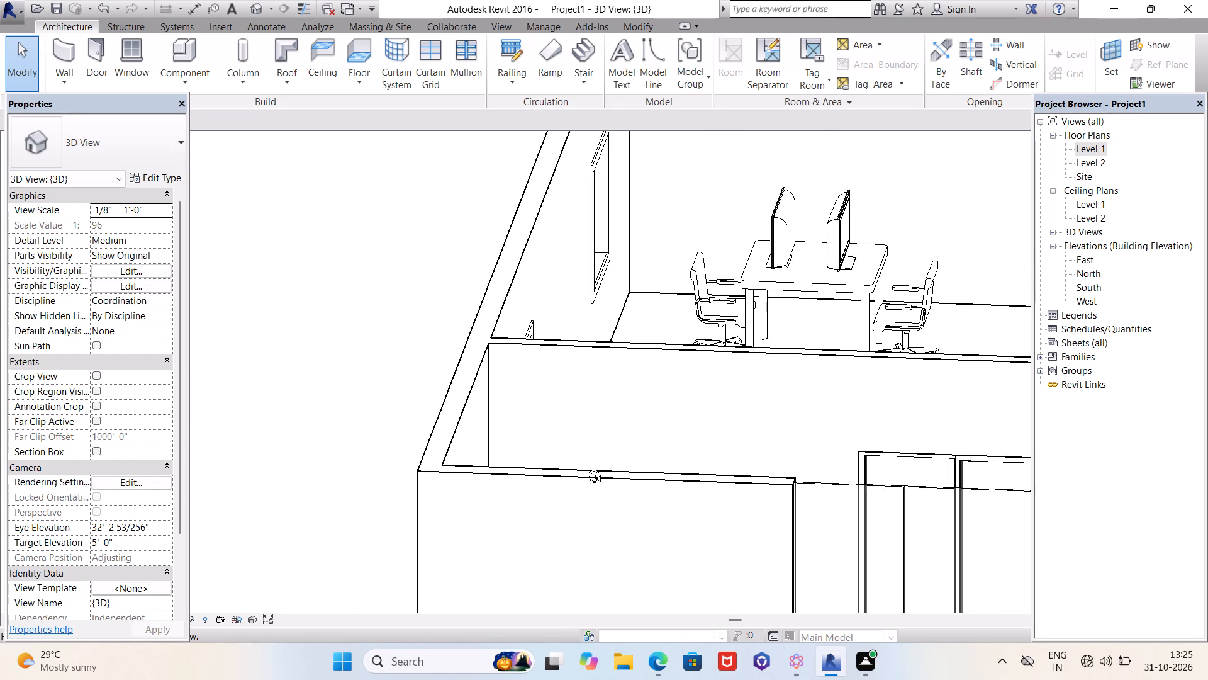
shift+middle_drag(584, 467, 558, 500)
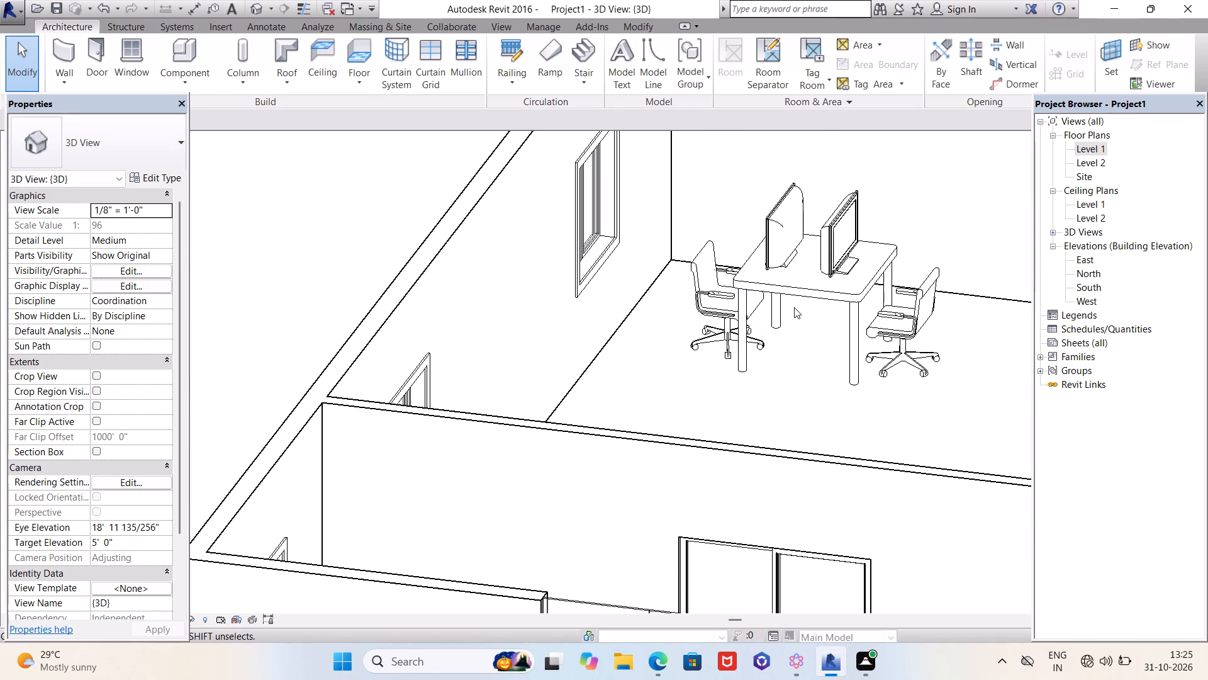
click(808, 296)
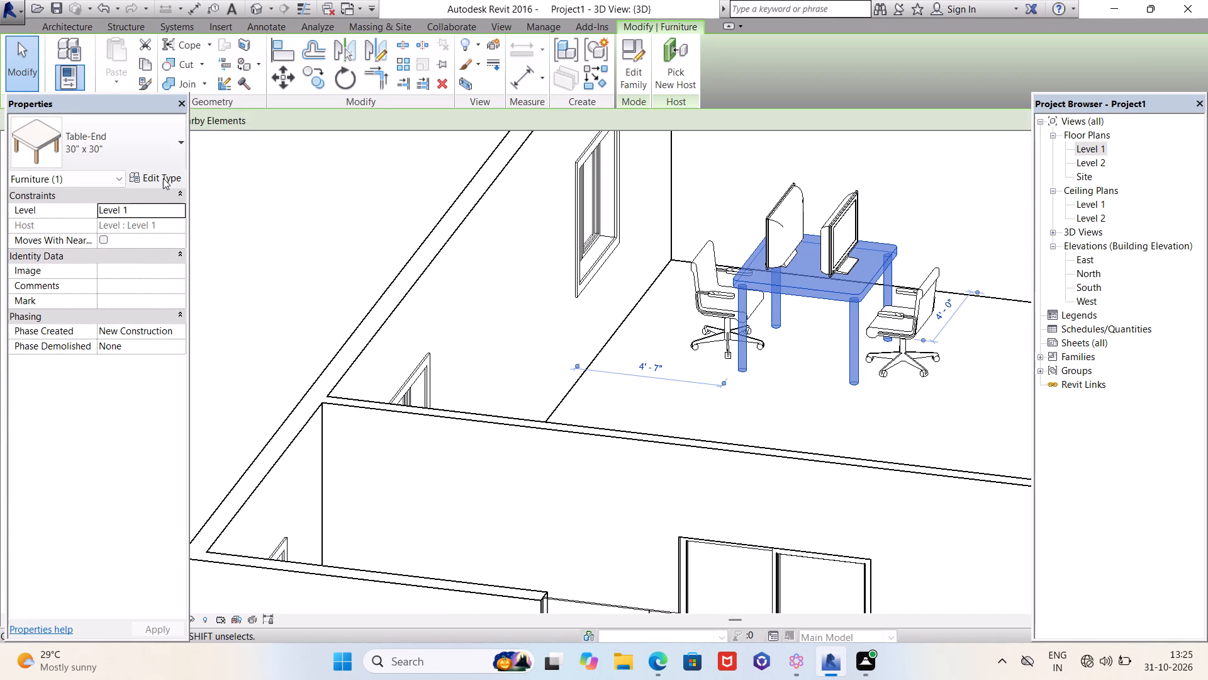
click(163, 178)
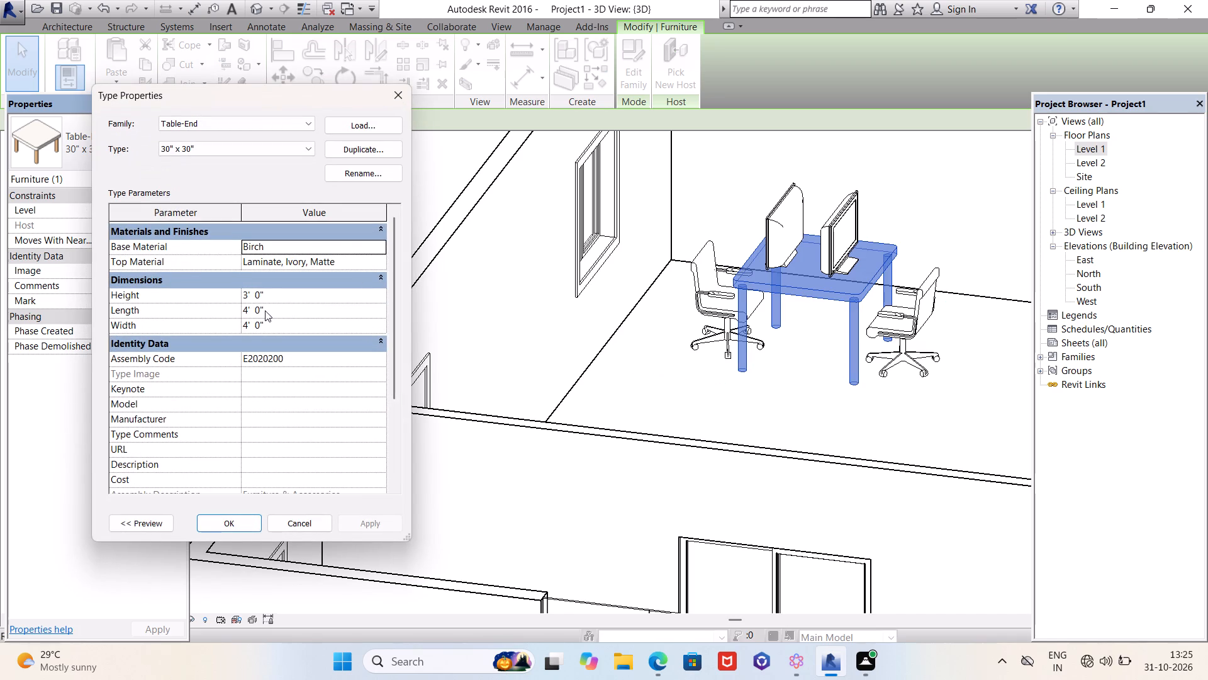
click(279, 298)
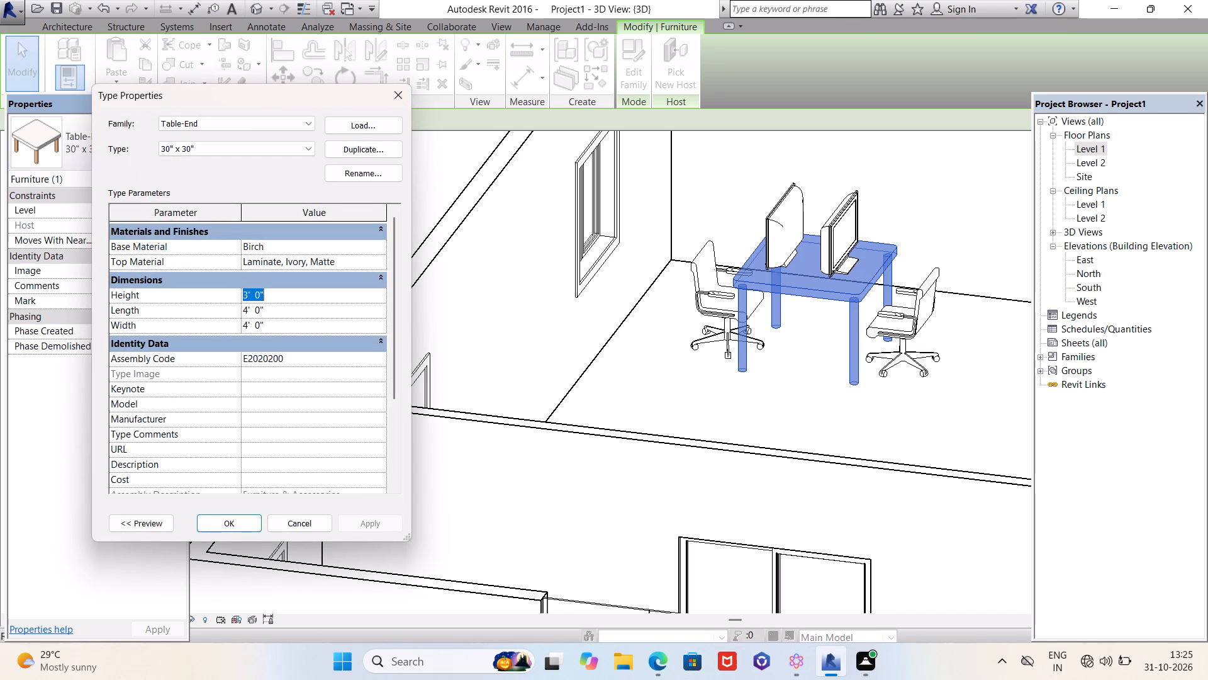
text(2'6")
key(Return)
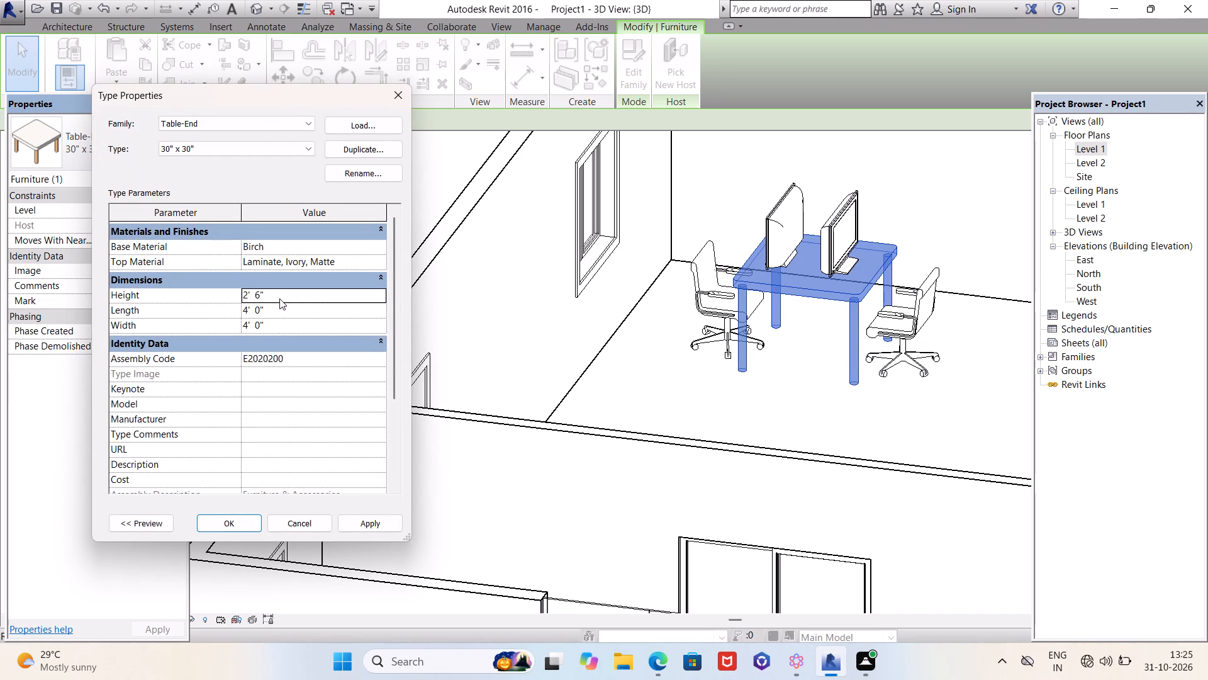
click(381, 526)
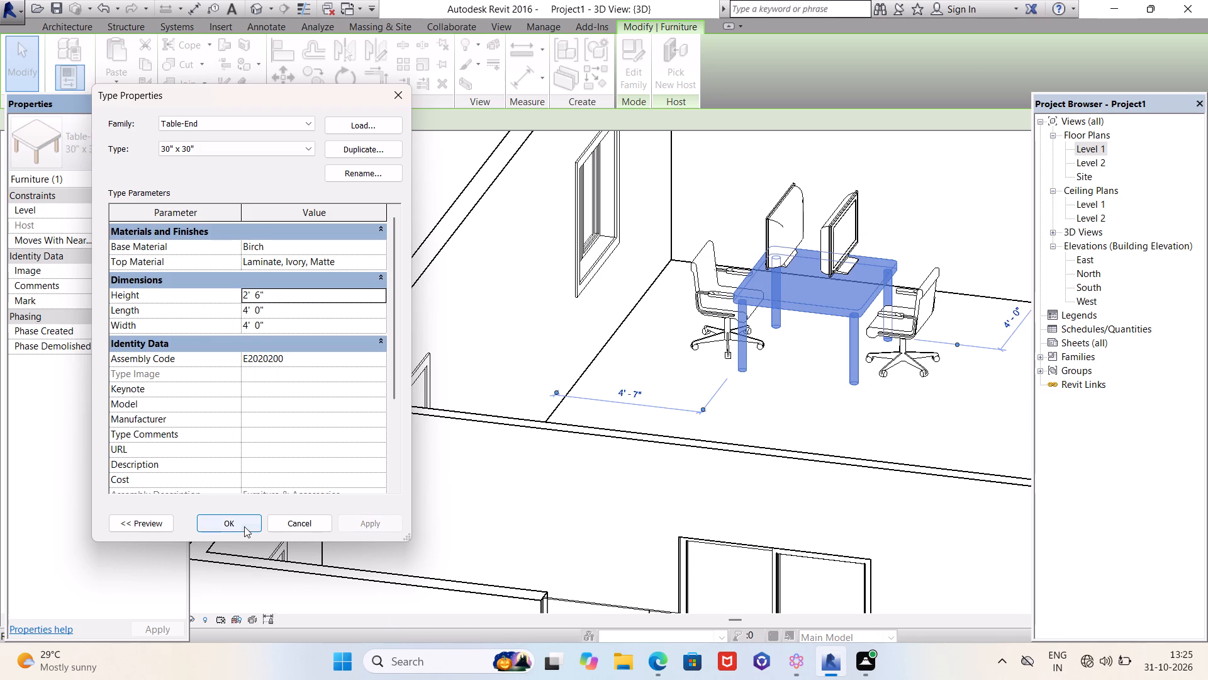
click(244, 526)
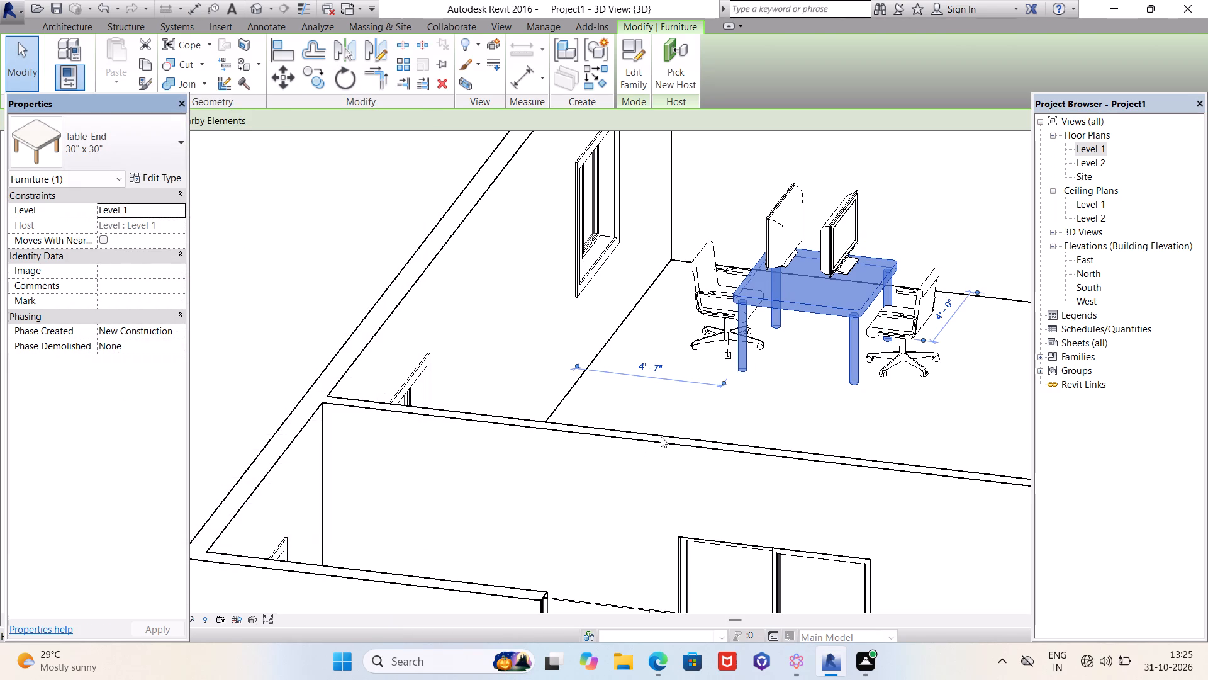
click(681, 421)
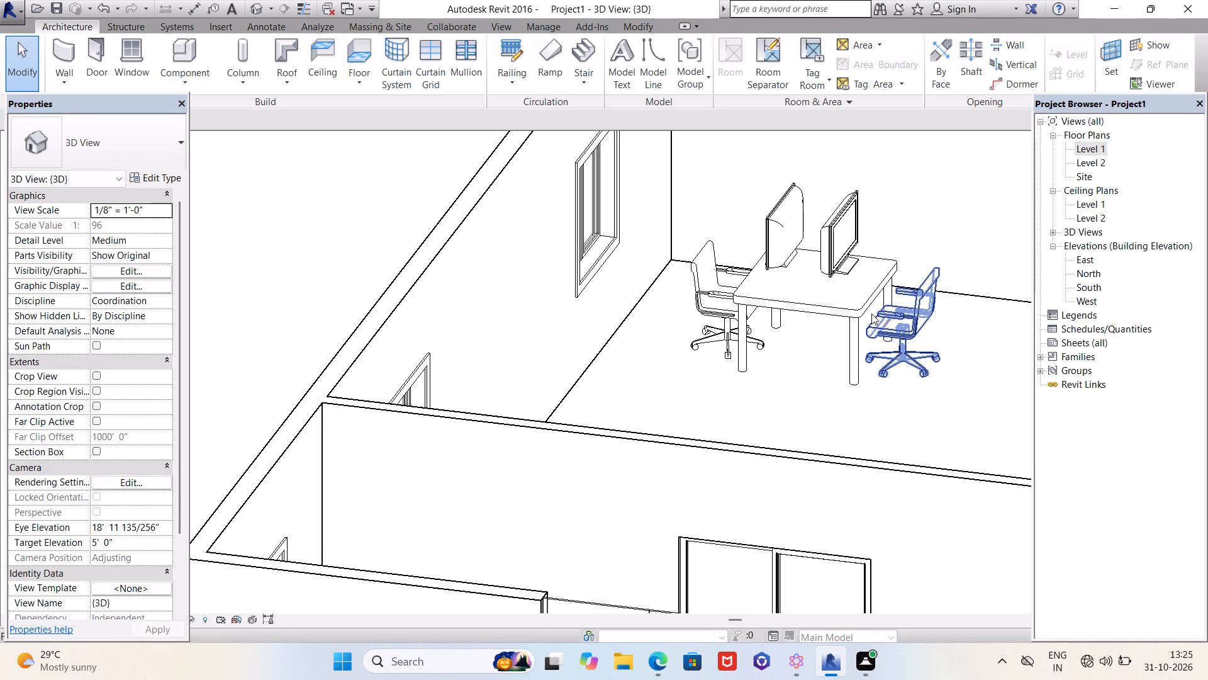
Set the offset of both 32" flat-screen TVs to 2'-6" from Level 1, matching the end table's height.
shift+middle_drag(815, 251, 773, 235)
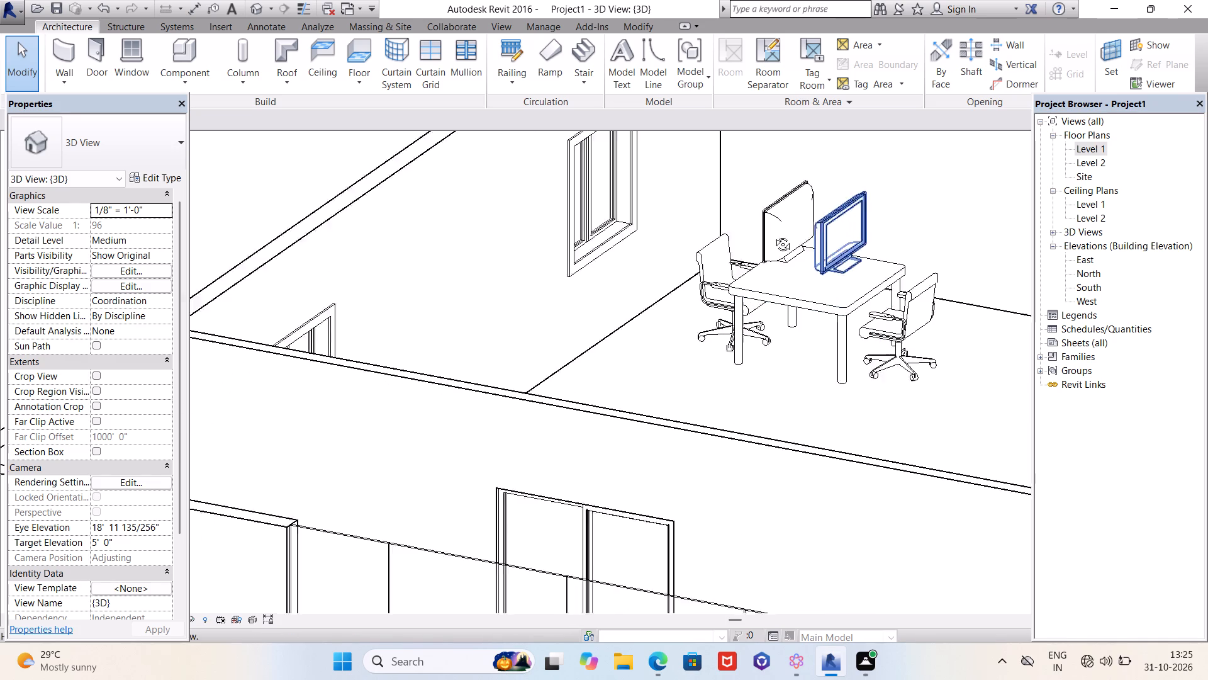
shift+middle_drag(773, 235, 761, 232)
scroll(855, 247, up, 4)
scroll(832, 302, up, 9)
shift+middle_drag(803, 309, 834, 256)
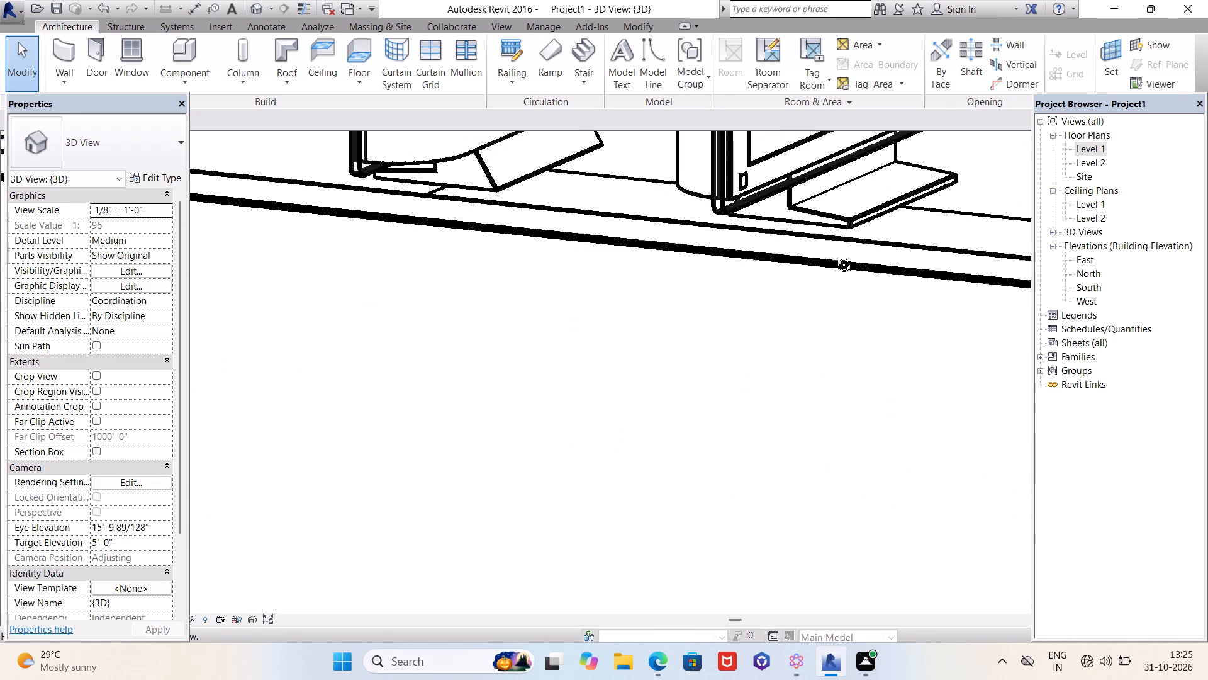
shift+middle_drag(834, 256, 818, 269)
scroll(761, 416, down, 10)
click(749, 318)
shift+click(679, 322)
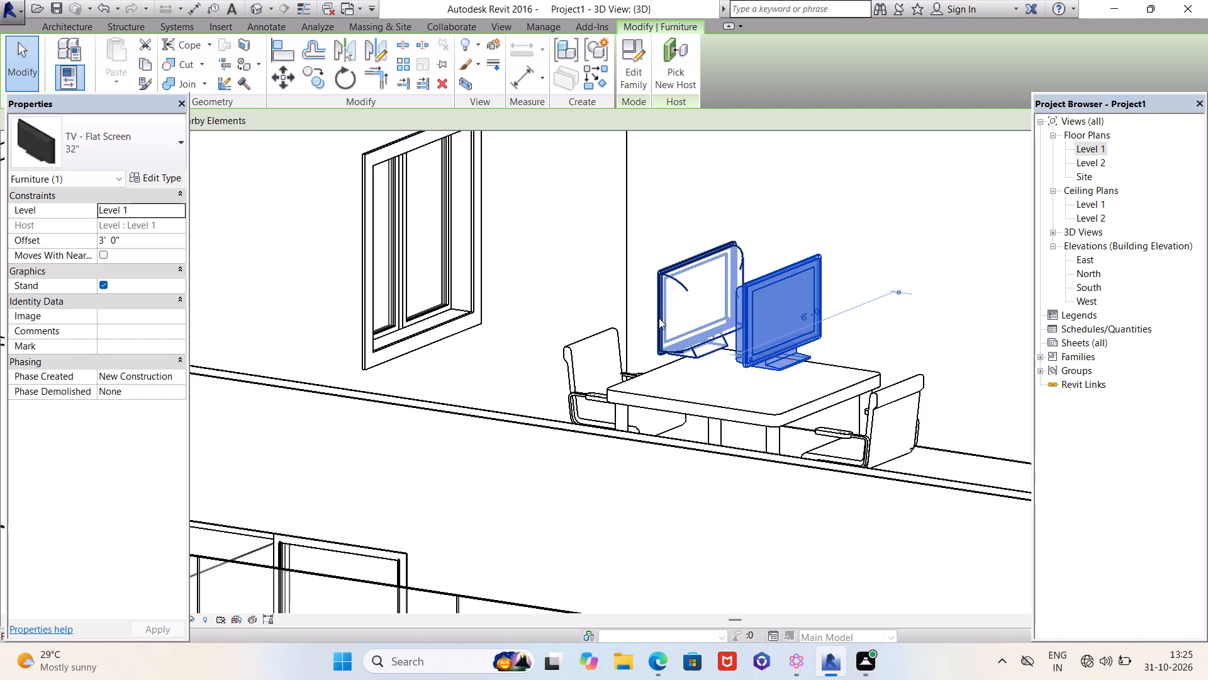
ctrl+click(659, 318)
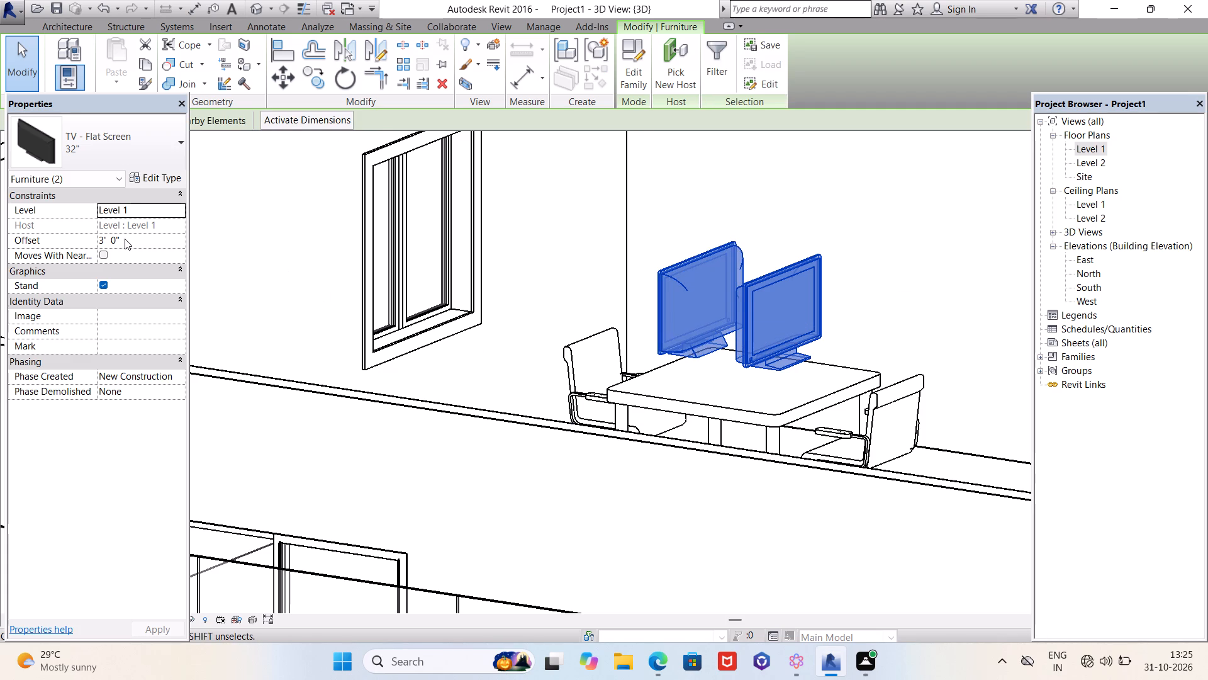
click(125, 239)
key(BackSpace)
key(BackSpace)
key(BackSpace)
key(BackSpace)
key(BackSpace)
key(BackSpace)
key(BackSpace)
key(BackSpace)
key(BackSpace)
key(BackSpace)
key(BackSpace)
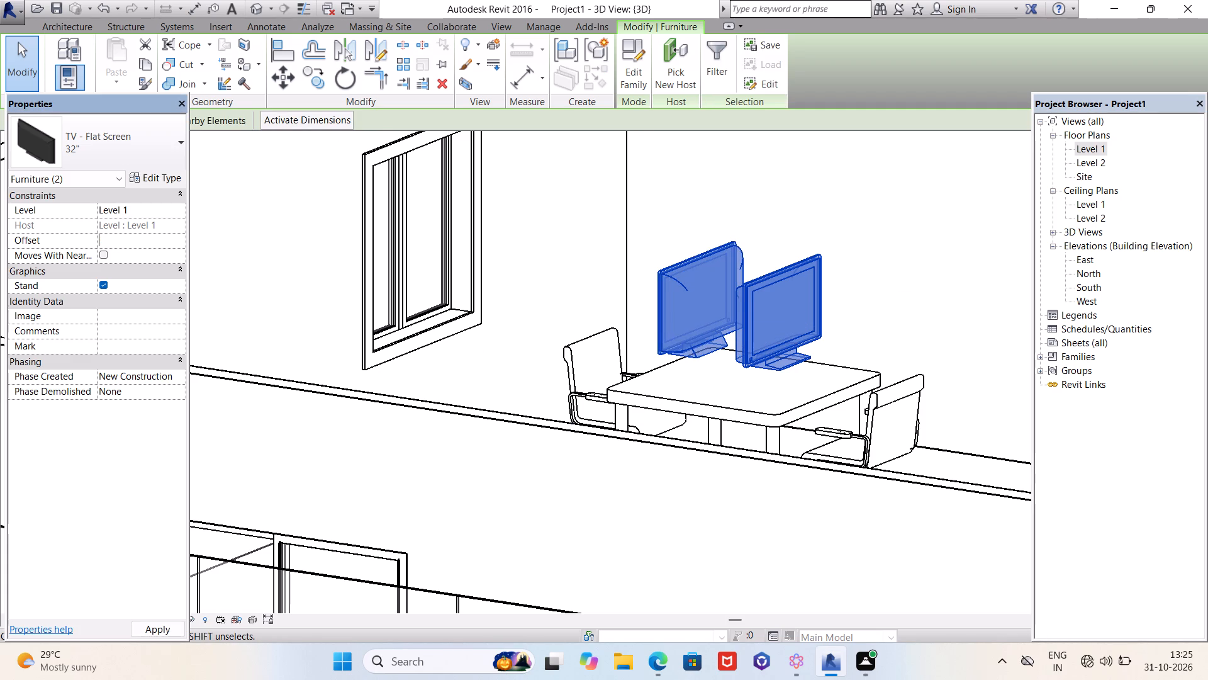
text(2'6")
key(Return)
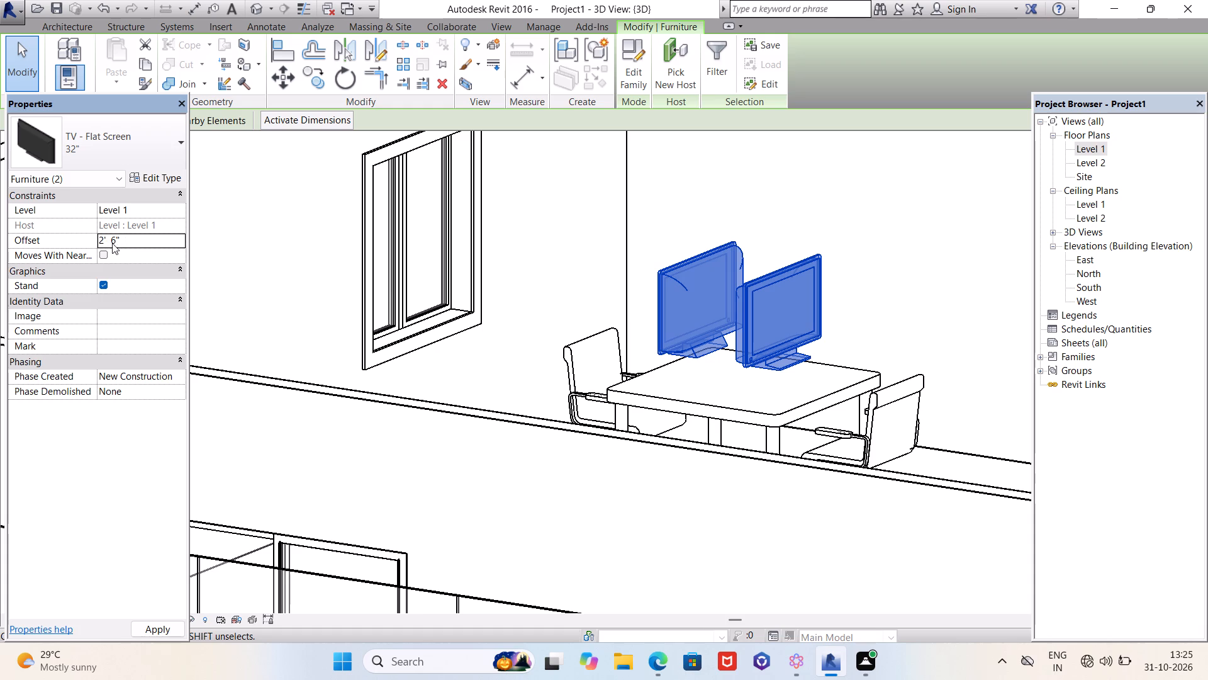
click(161, 634)
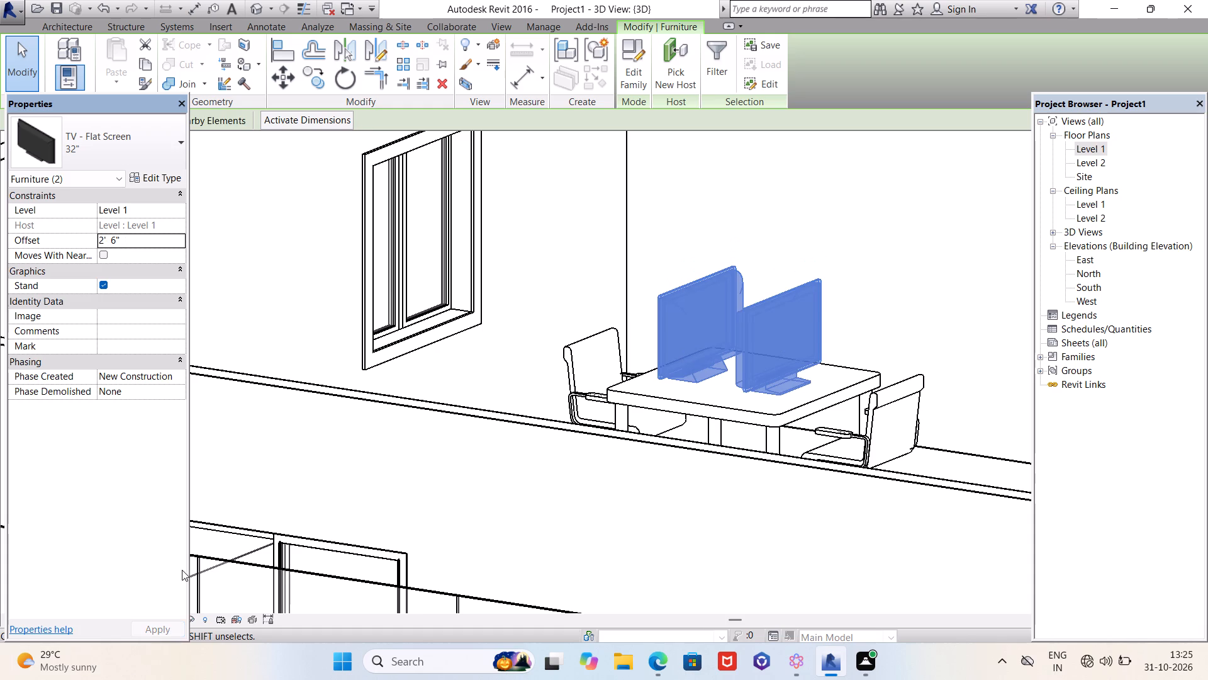
key(Escape)
Examine the end table workstation and the whole furnished floor in 3D from several angles.
scroll(471, 366, down, 9)
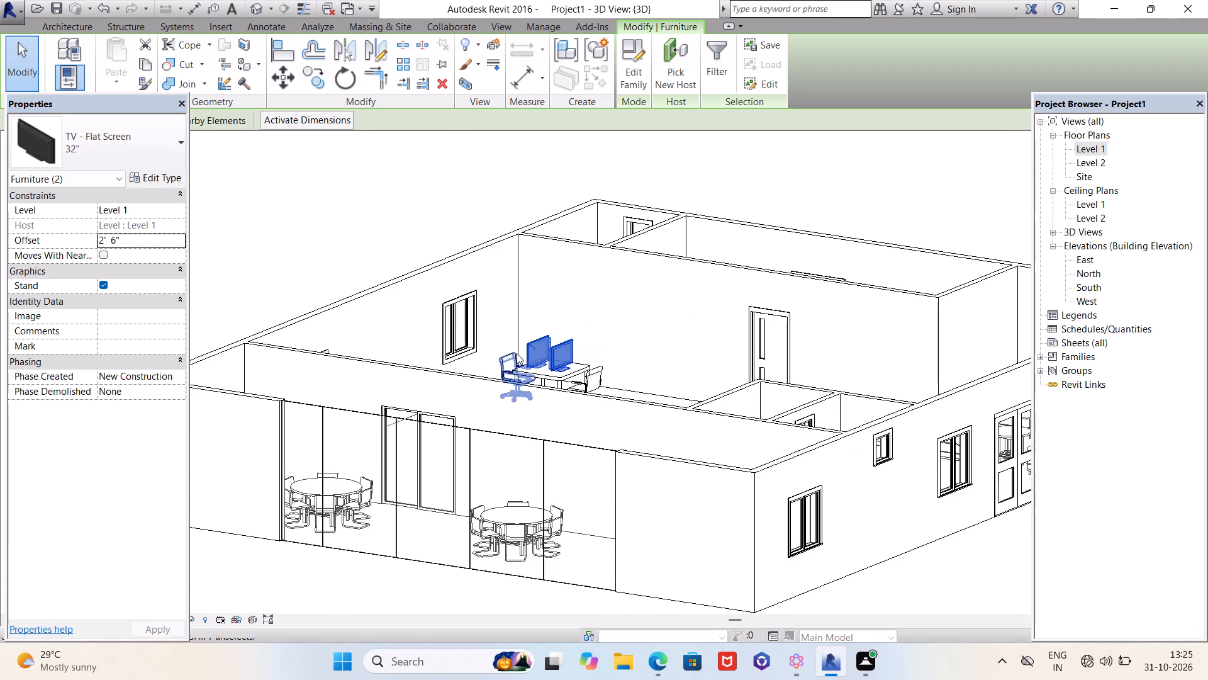
middle_drag(532, 339, 545, 458)
middle_drag(564, 462, 564, 269)
ctrl+middle_drag(576, 258, 586, 389)
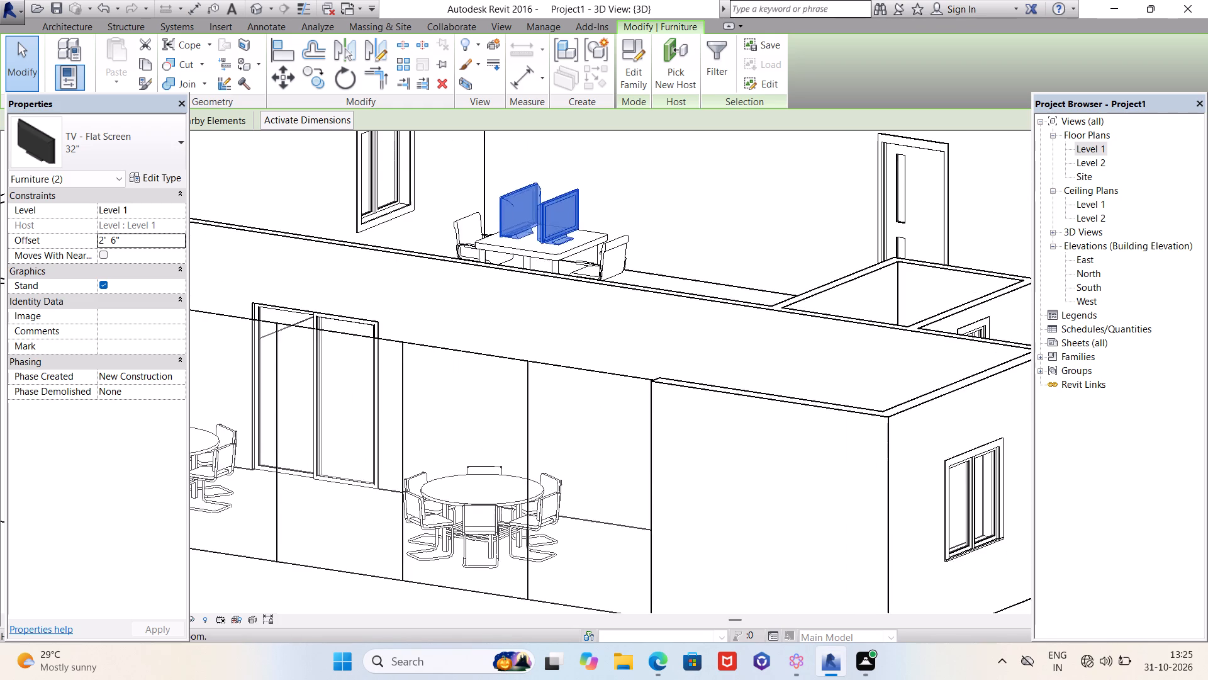
ctrl+middle_drag(586, 389, 596, 312)
shift+scroll(607, 265, up, 1)
shift+middle_drag(607, 265, 607, 284)
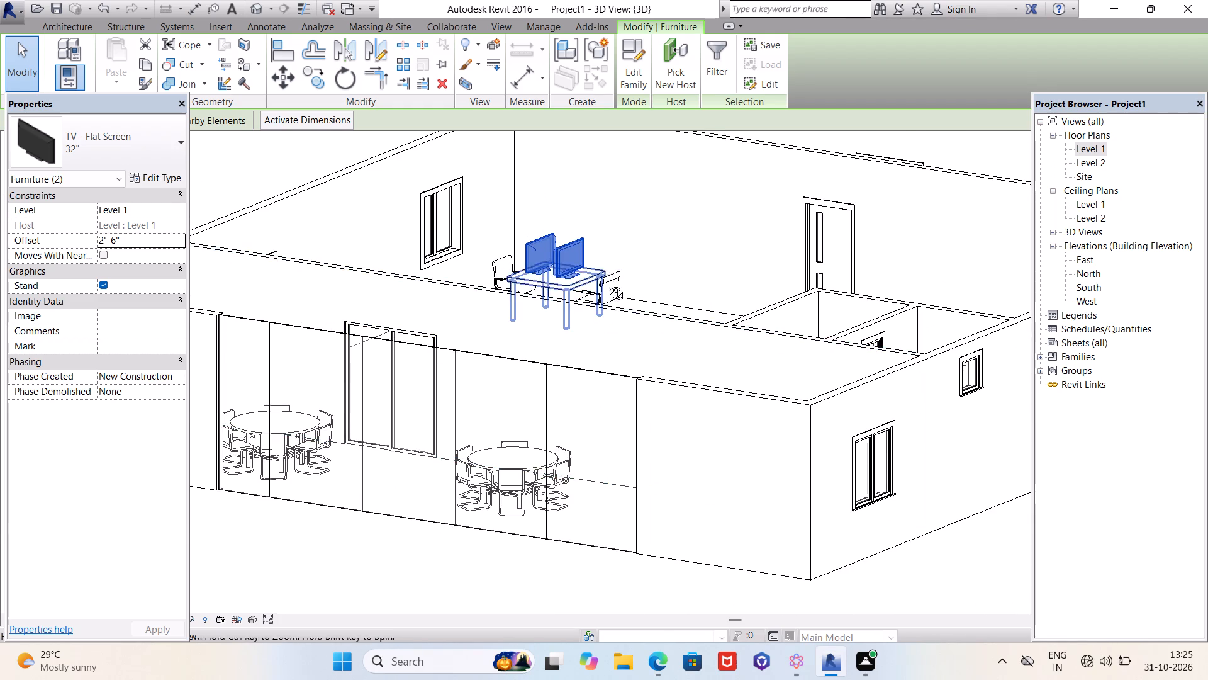
shift+middle_drag(607, 284, 605, 421)
key(Escape)
scroll(605, 429, down, 4)
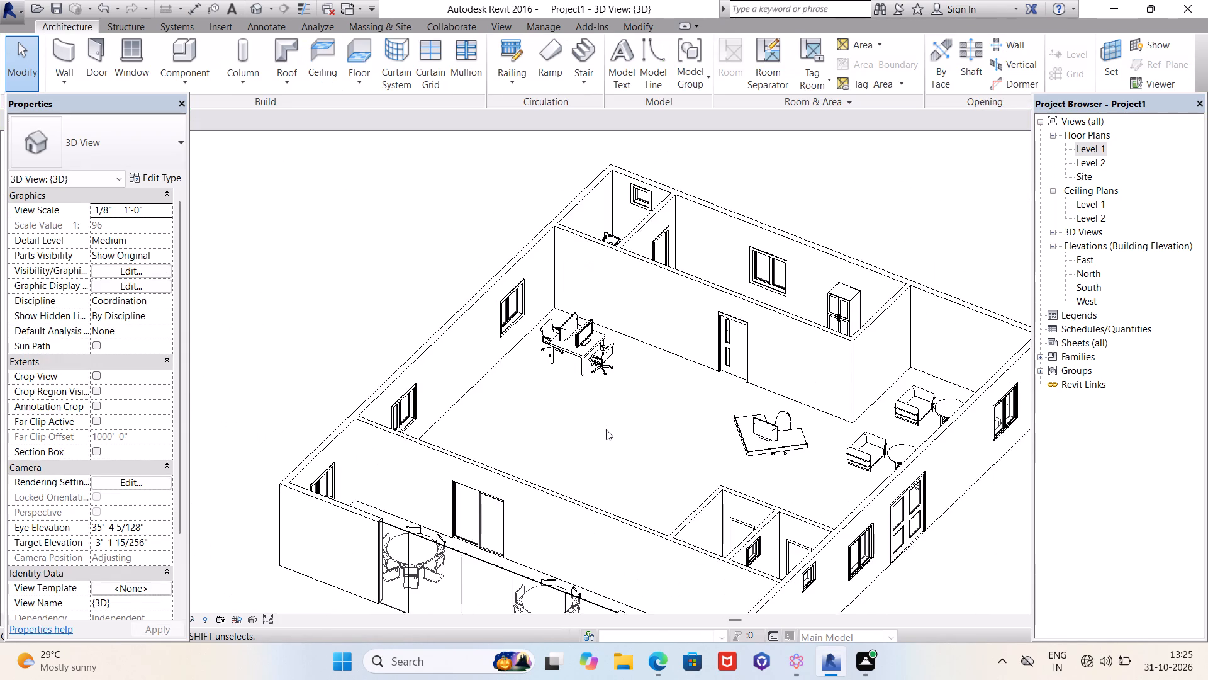
scroll(606, 429, down, 3)
scroll(603, 432, up, 1)
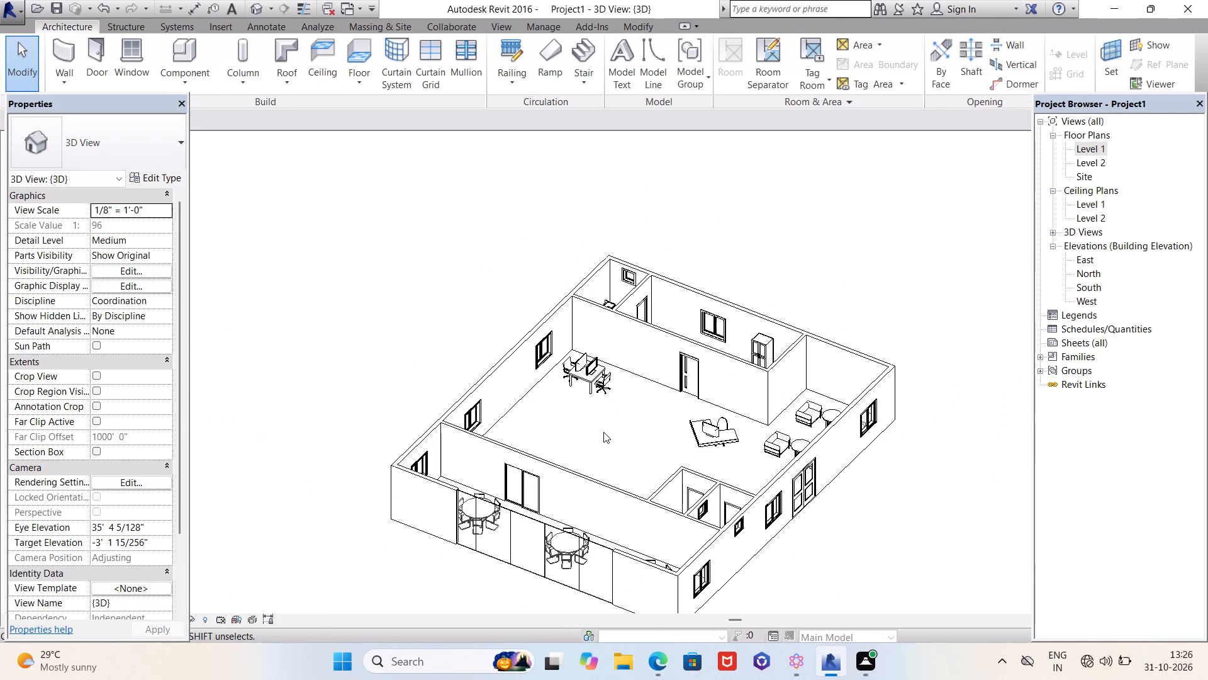
Inspect the type dimensions of the Chair-Corbu armchair beside the angled desk in the lounge area.
shift+middle_drag(564, 453, 824, 435)
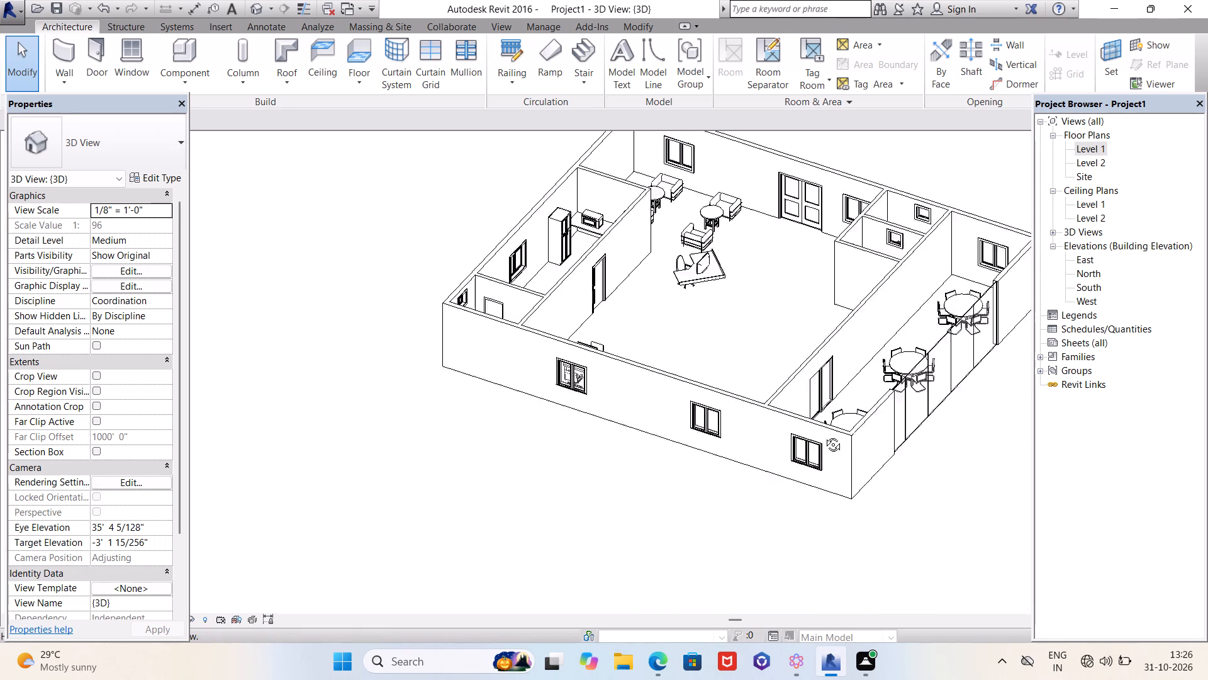
shift+middle_drag(824, 435, 832, 307)
scroll(678, 292, up, 7)
scroll(676, 305, down, 2)
scroll(676, 305, up, 7)
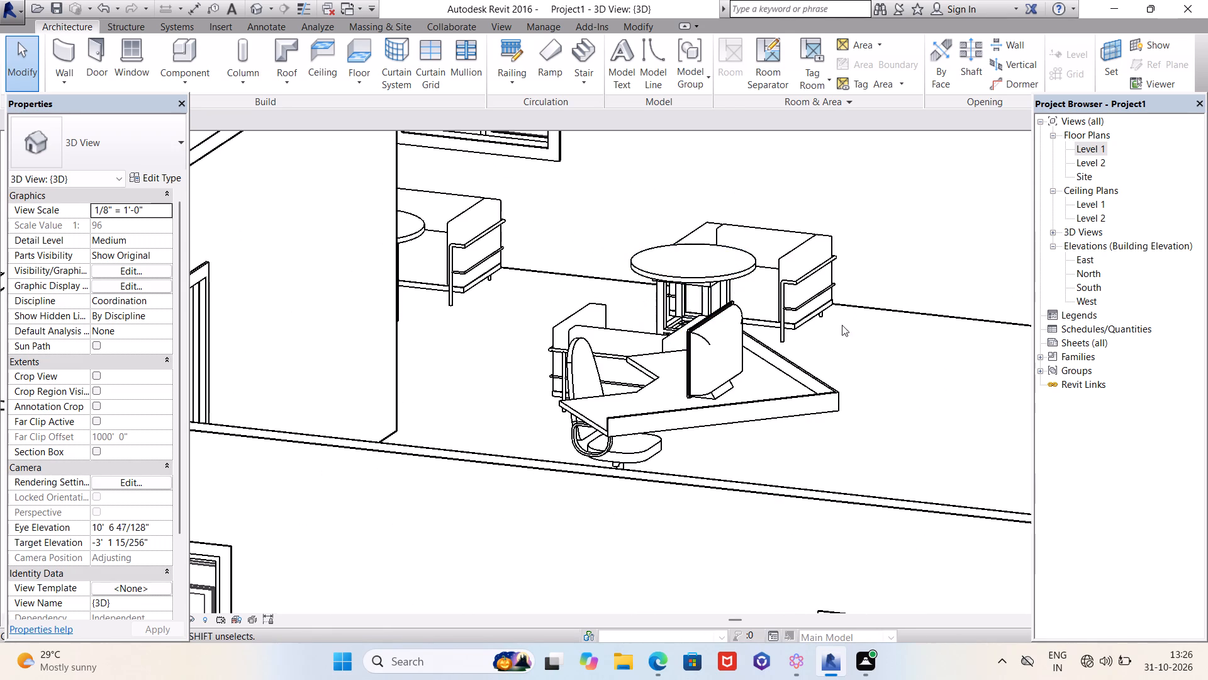
shift+middle_drag(867, 380, 785, 415)
scroll(582, 385, down, 5)
scroll(1005, 393, up, 4)
scroll(954, 360, up, 3)
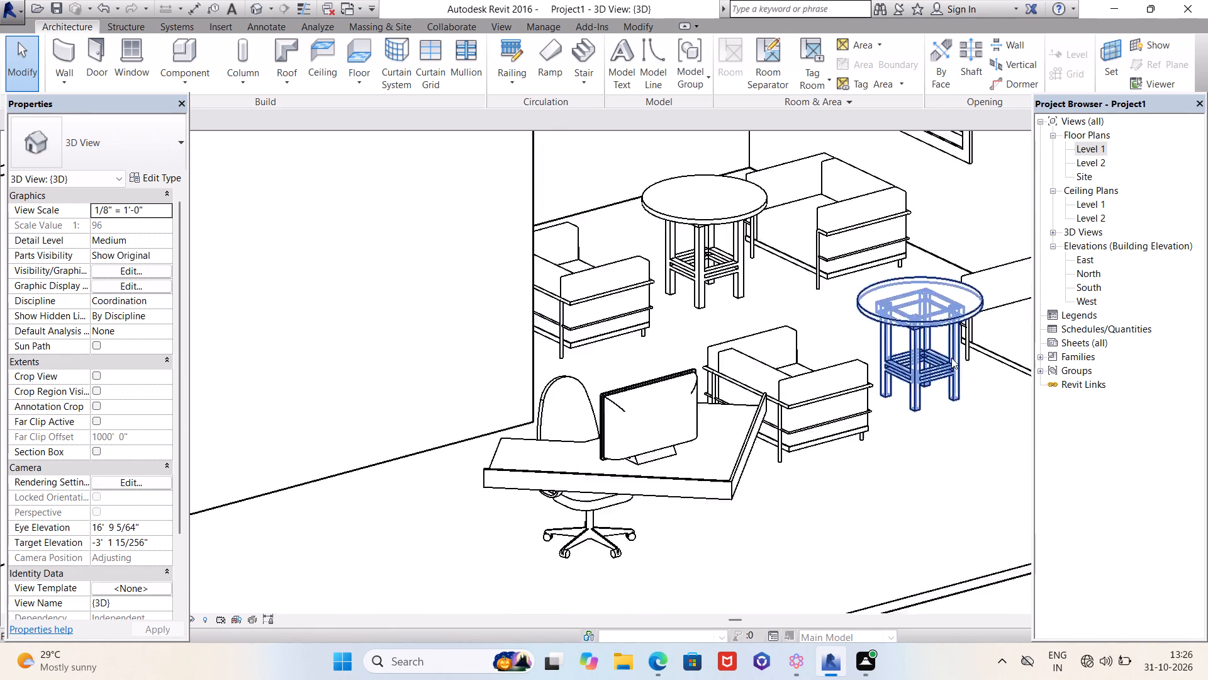
scroll(951, 358, up, 1)
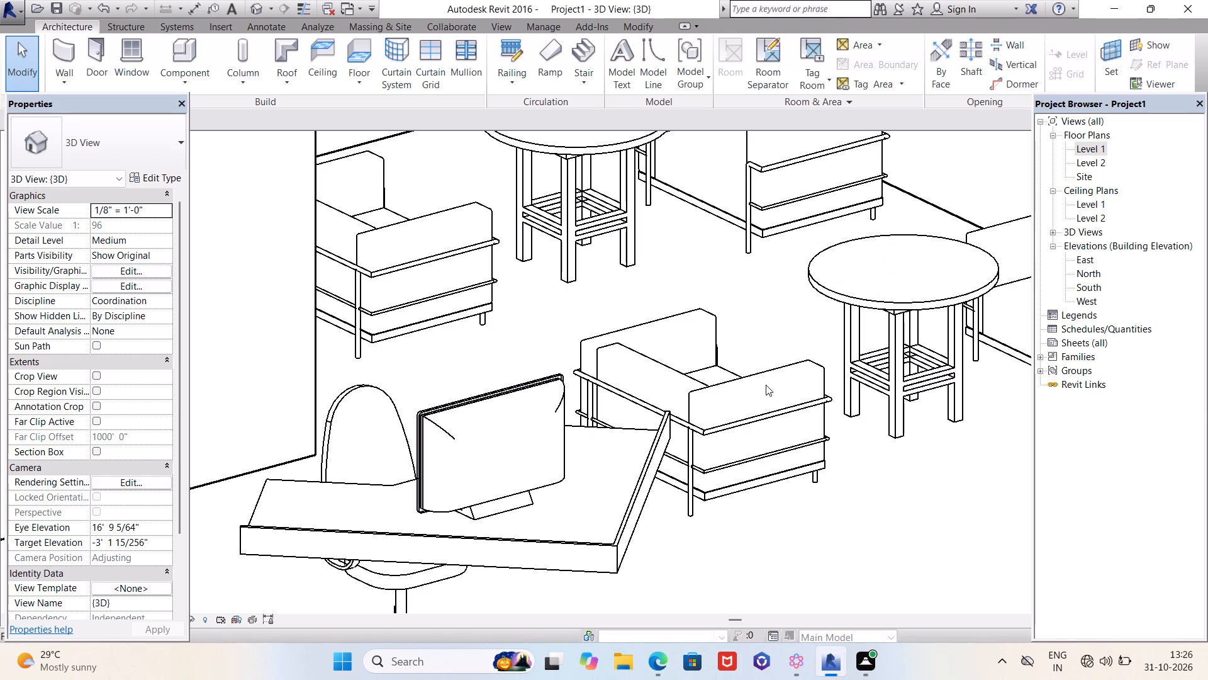
click(766, 385)
click(751, 382)
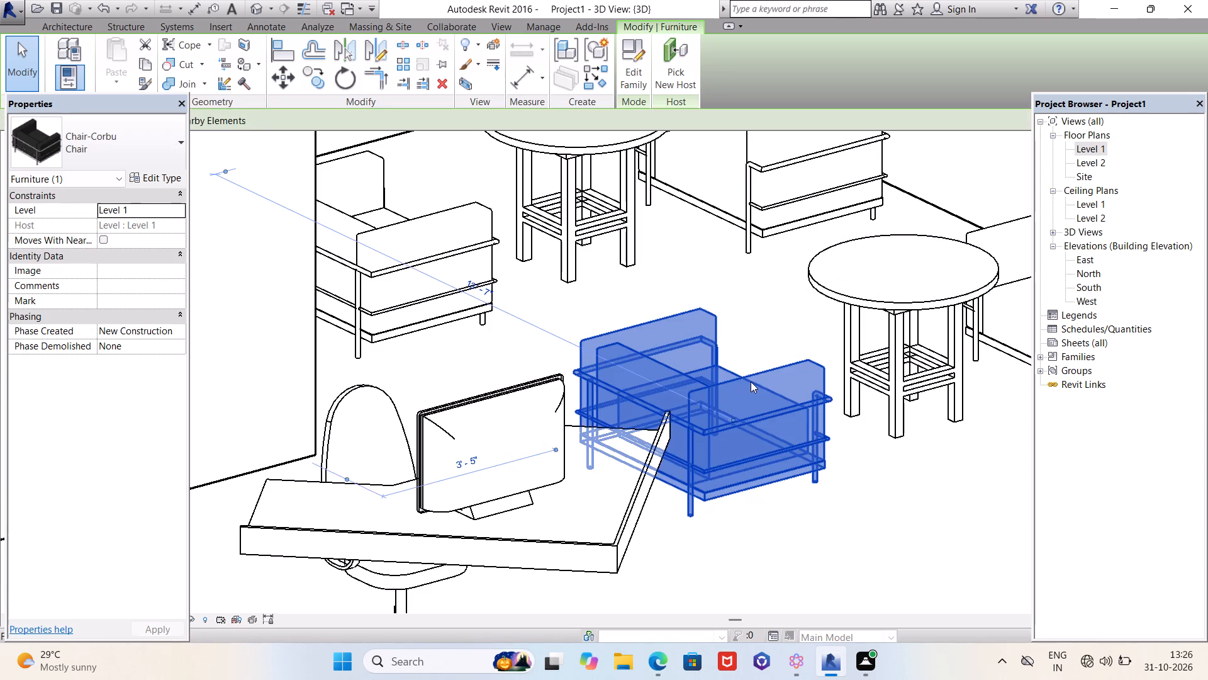
click(168, 182)
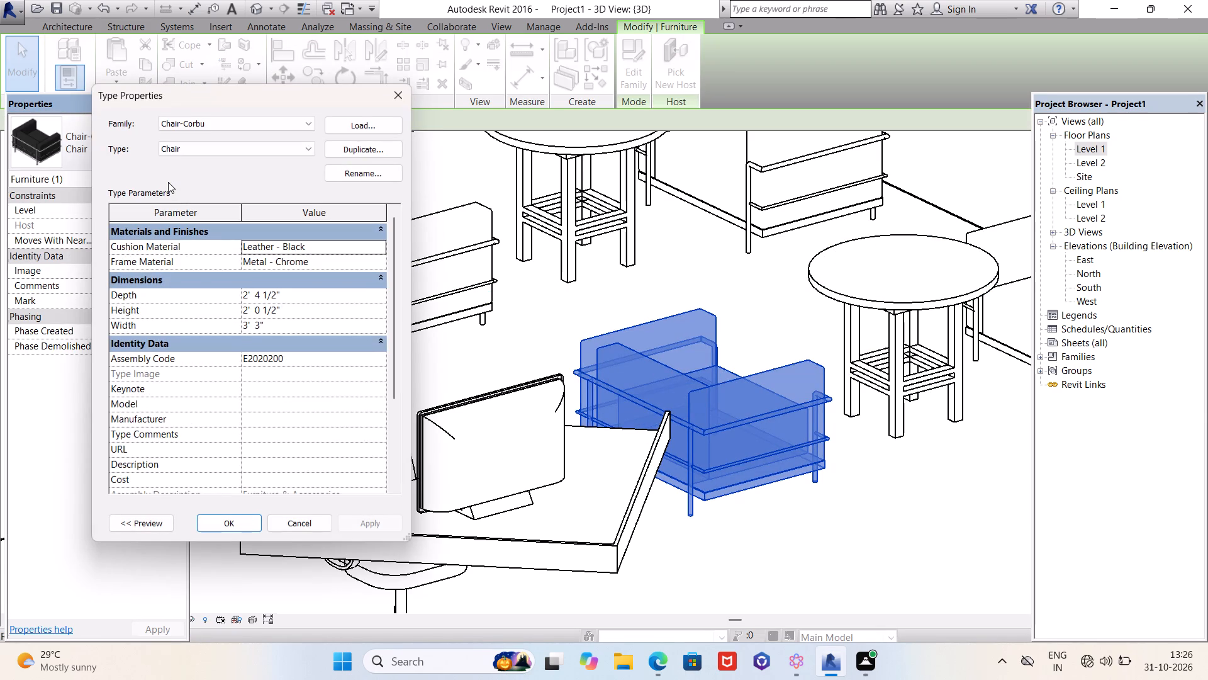
click(392, 90)
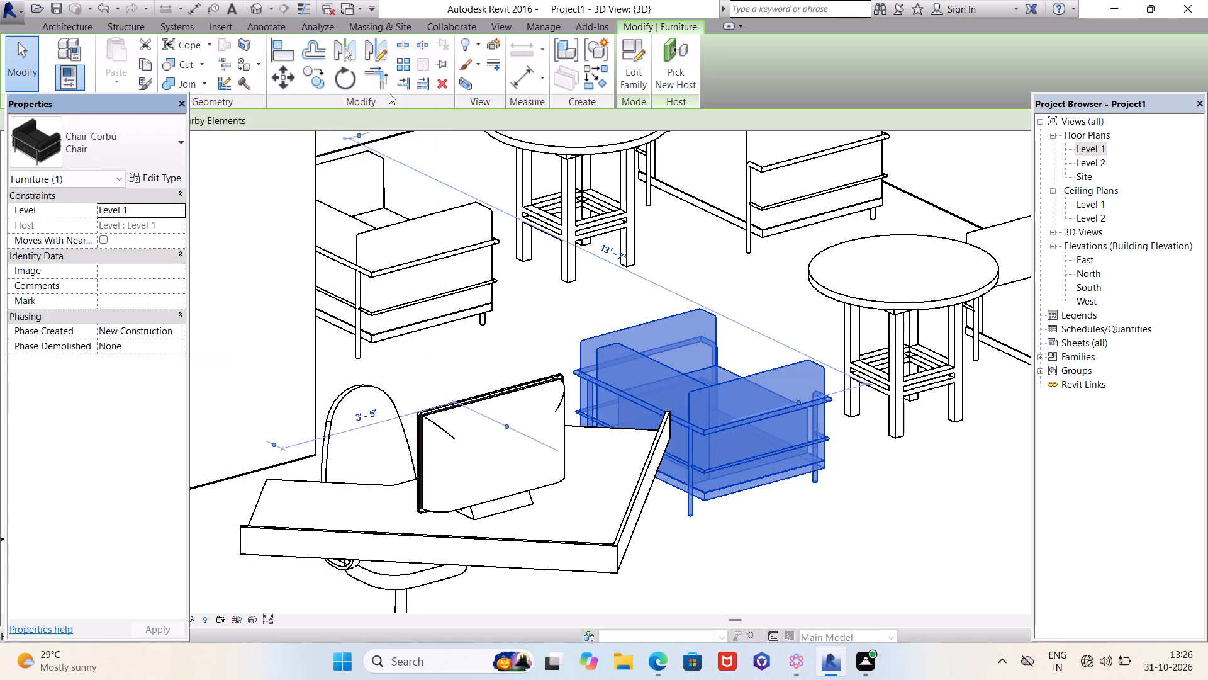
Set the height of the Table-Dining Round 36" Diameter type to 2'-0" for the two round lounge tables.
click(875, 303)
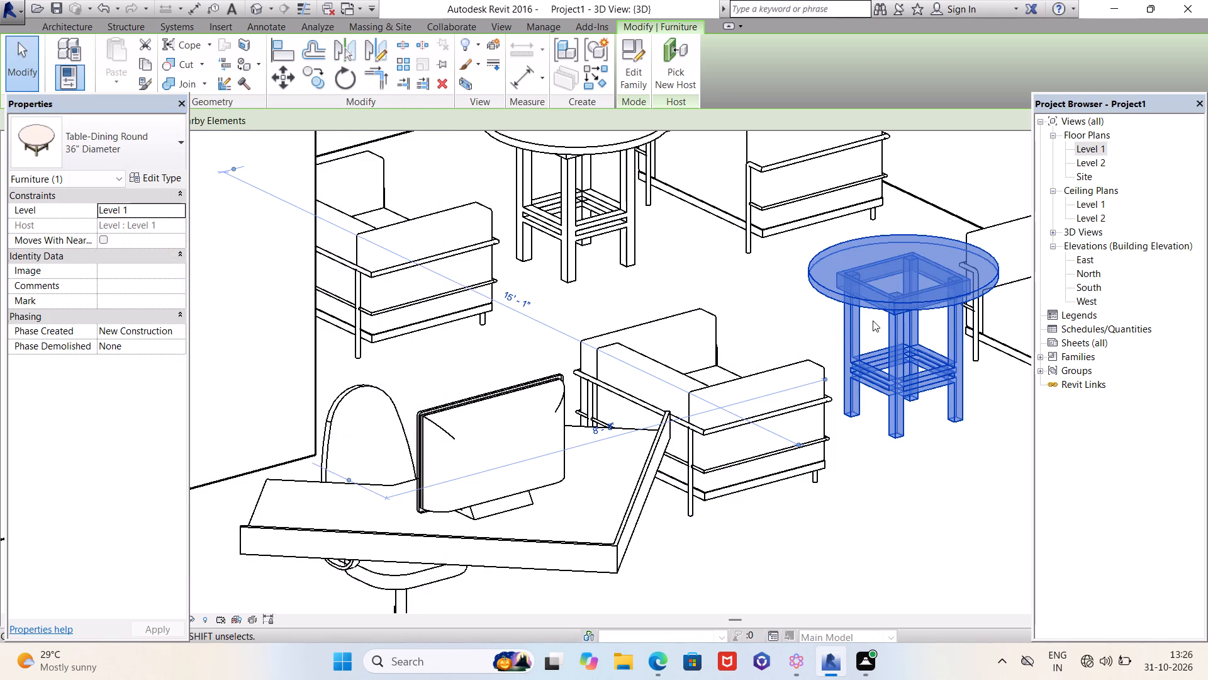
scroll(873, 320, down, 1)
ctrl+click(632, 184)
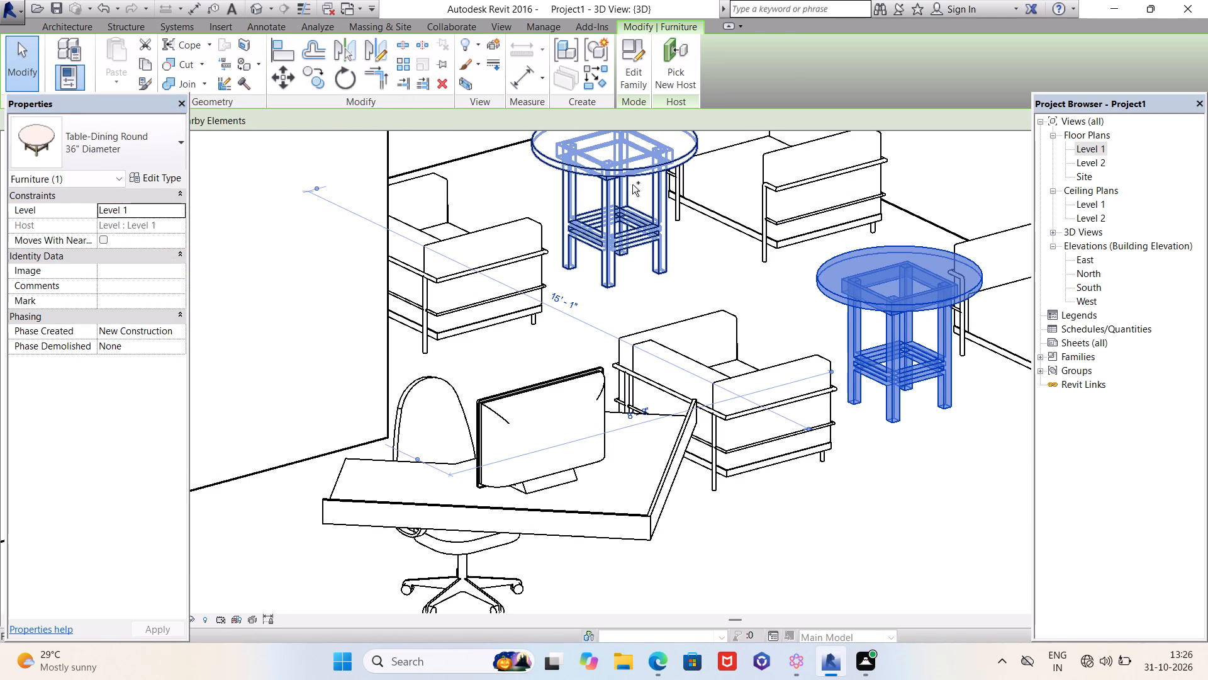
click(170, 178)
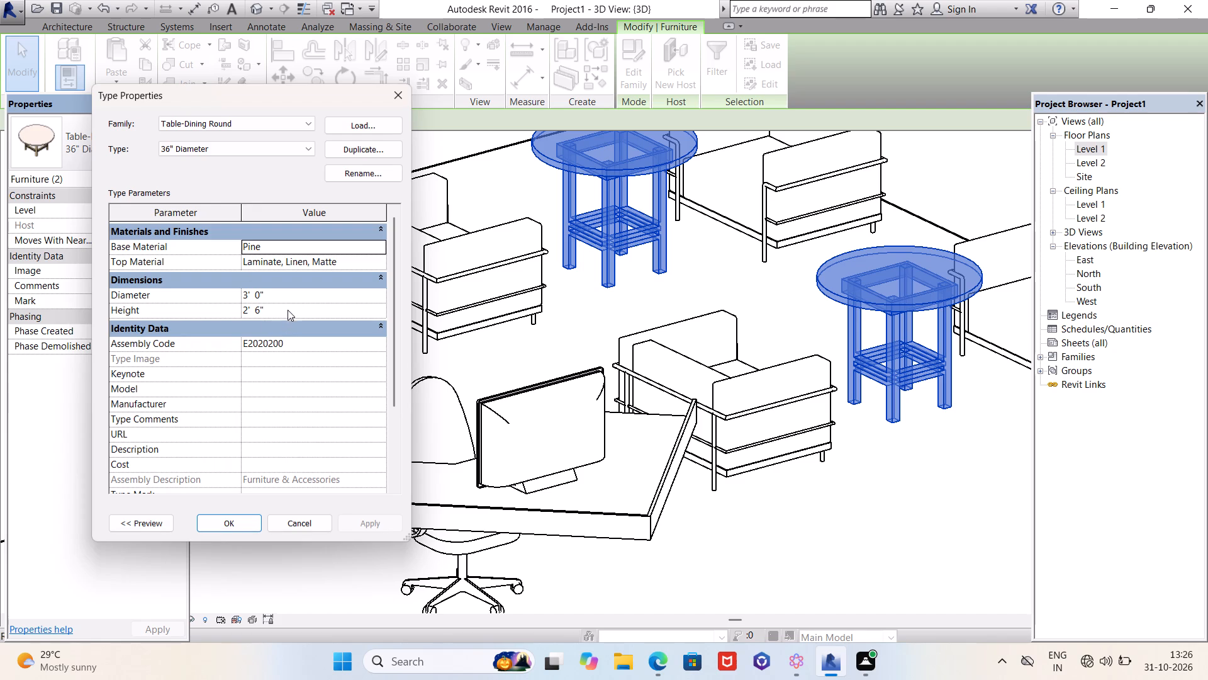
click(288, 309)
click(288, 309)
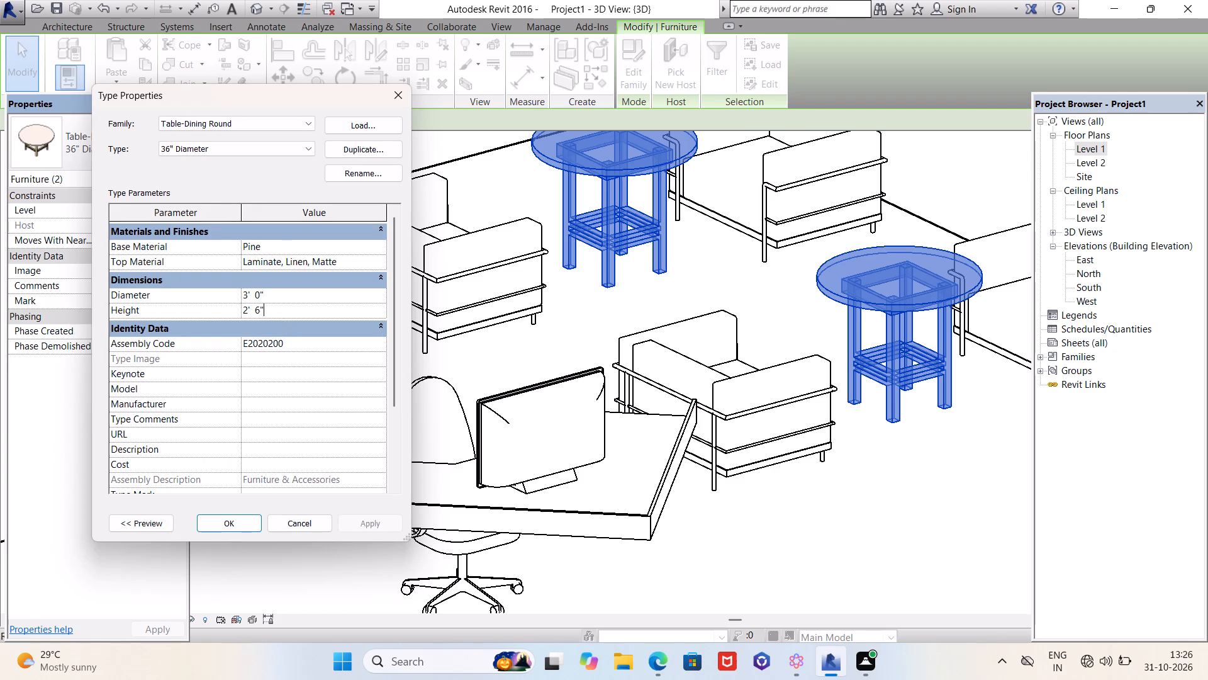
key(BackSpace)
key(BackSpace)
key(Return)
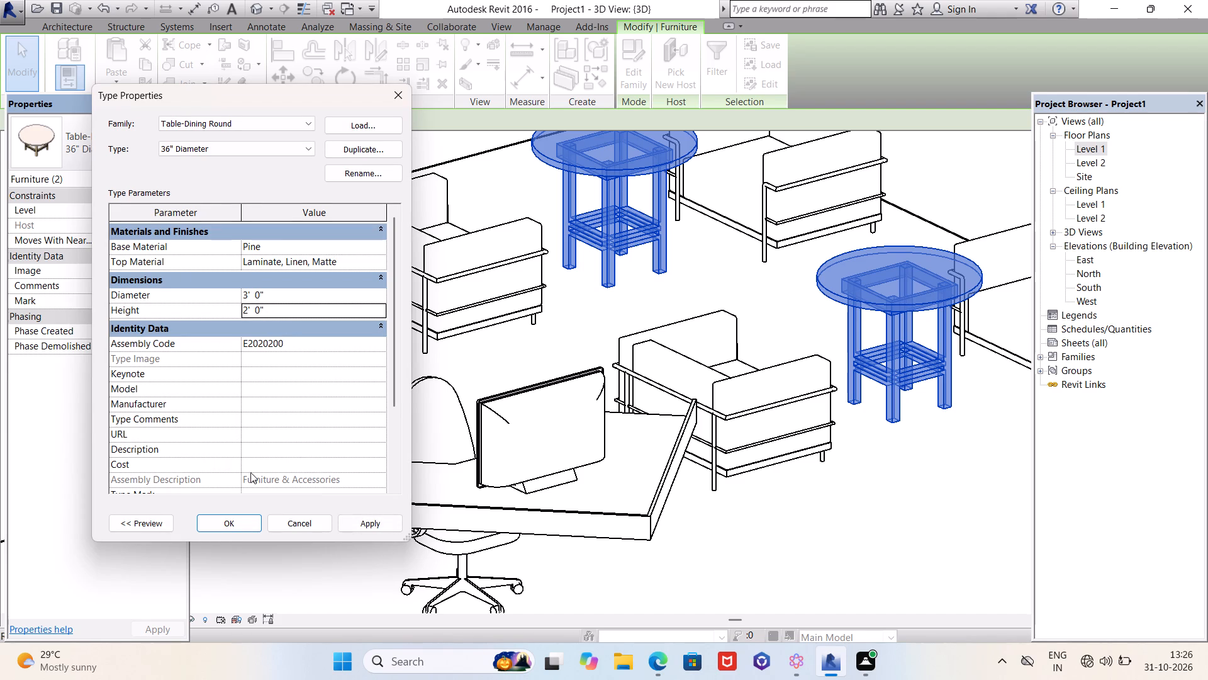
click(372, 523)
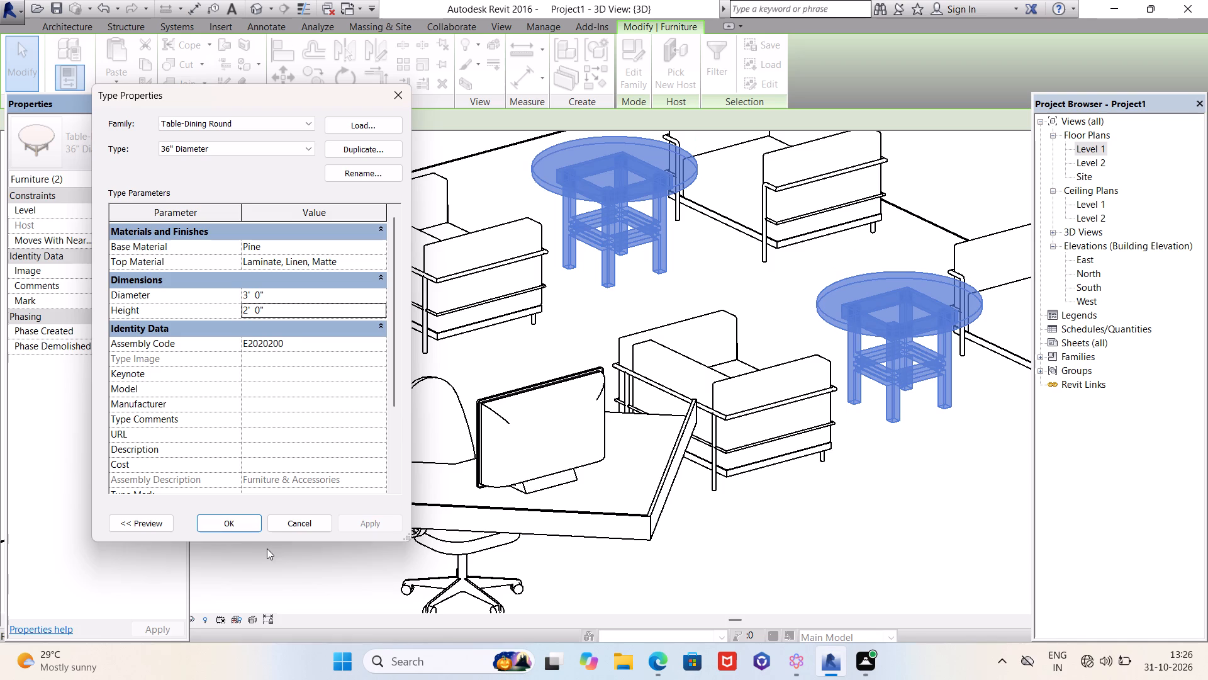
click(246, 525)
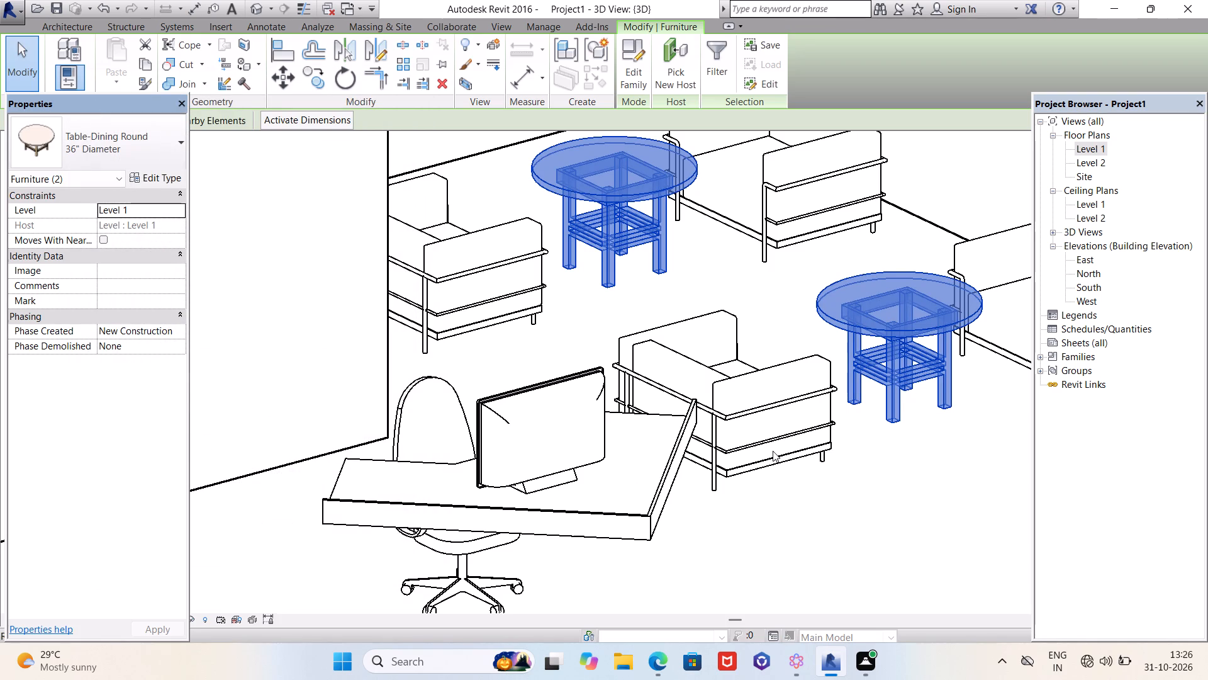
Set the height of the Table-Dining Round 36" Diameter type to 1'-8" for the two round lounge tables.
click(167, 179)
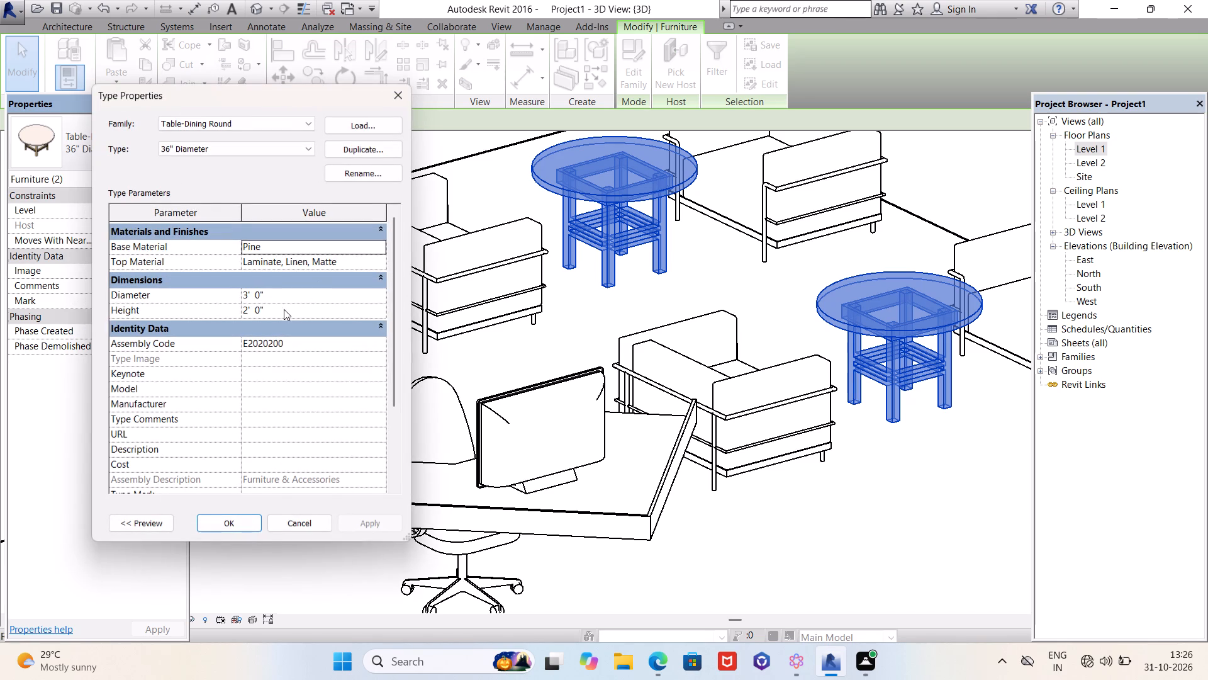
double_click(284, 309)
drag(284, 309, 245, 312)
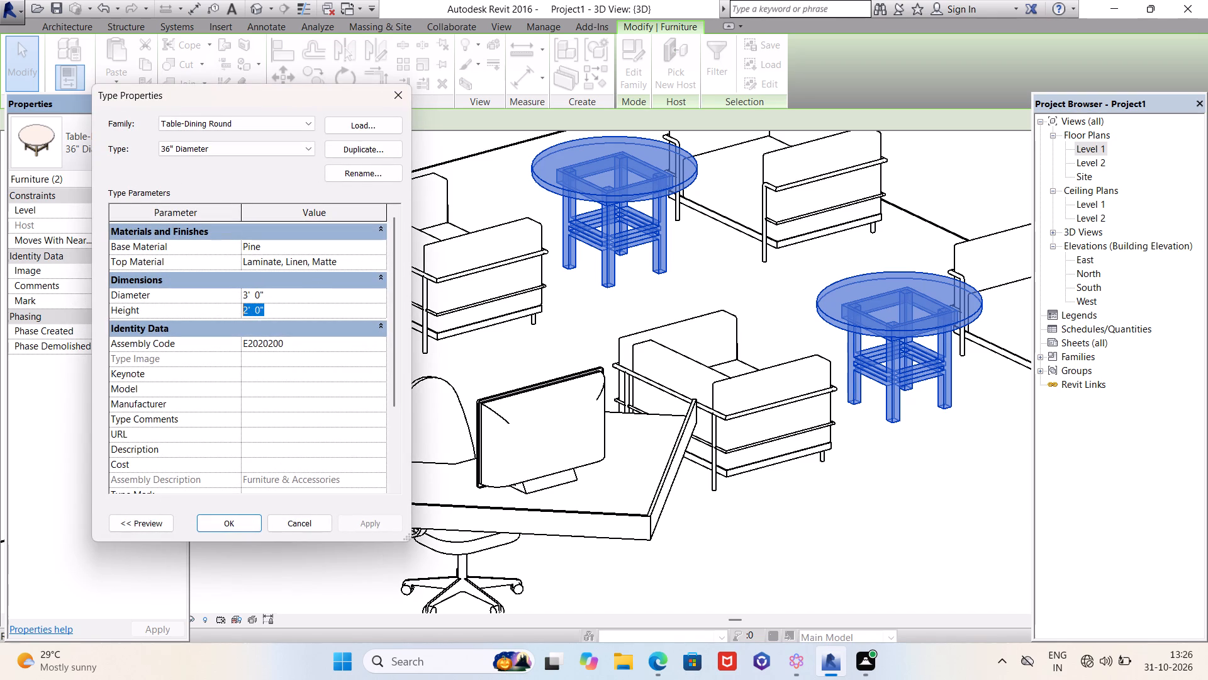
key(BackSpace)
key(1)
key(apostrophe)
text(8")
key(Return)
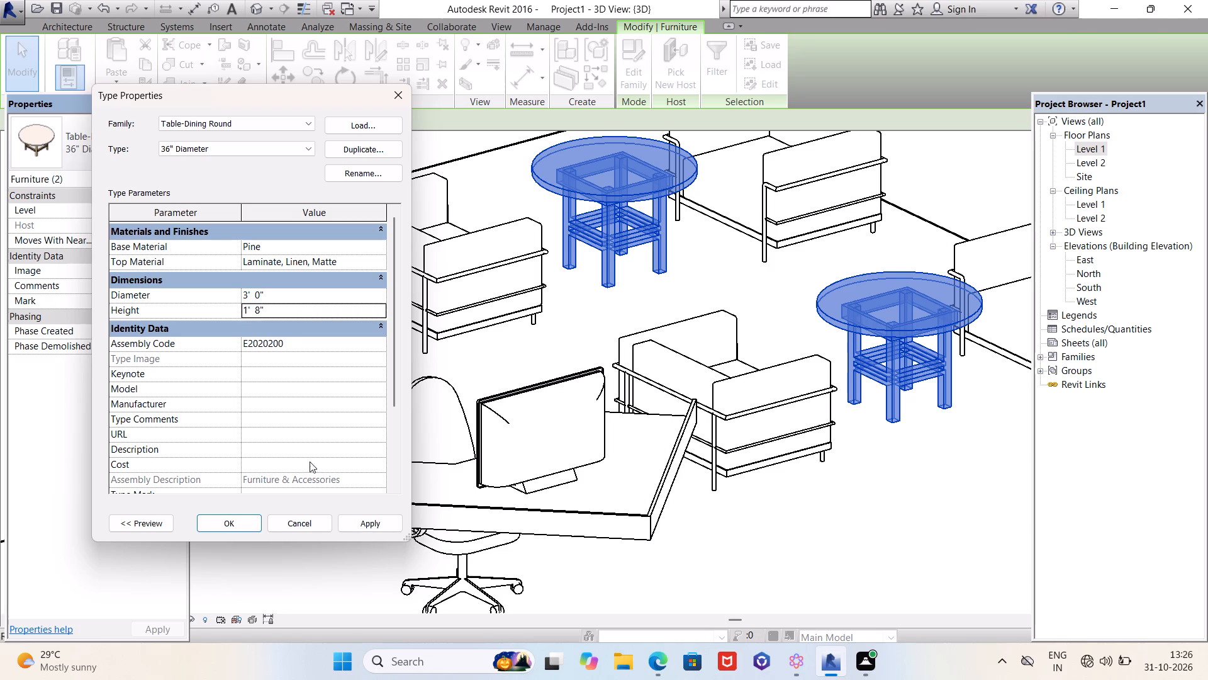
click(362, 519)
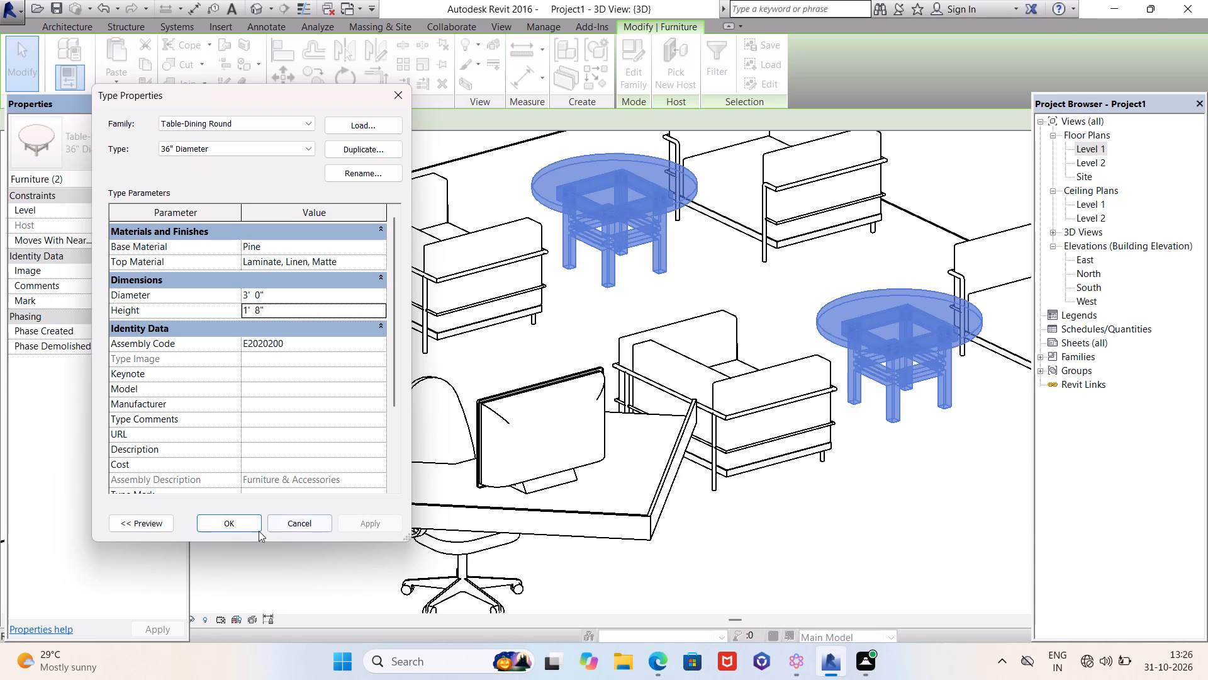
click(230, 518)
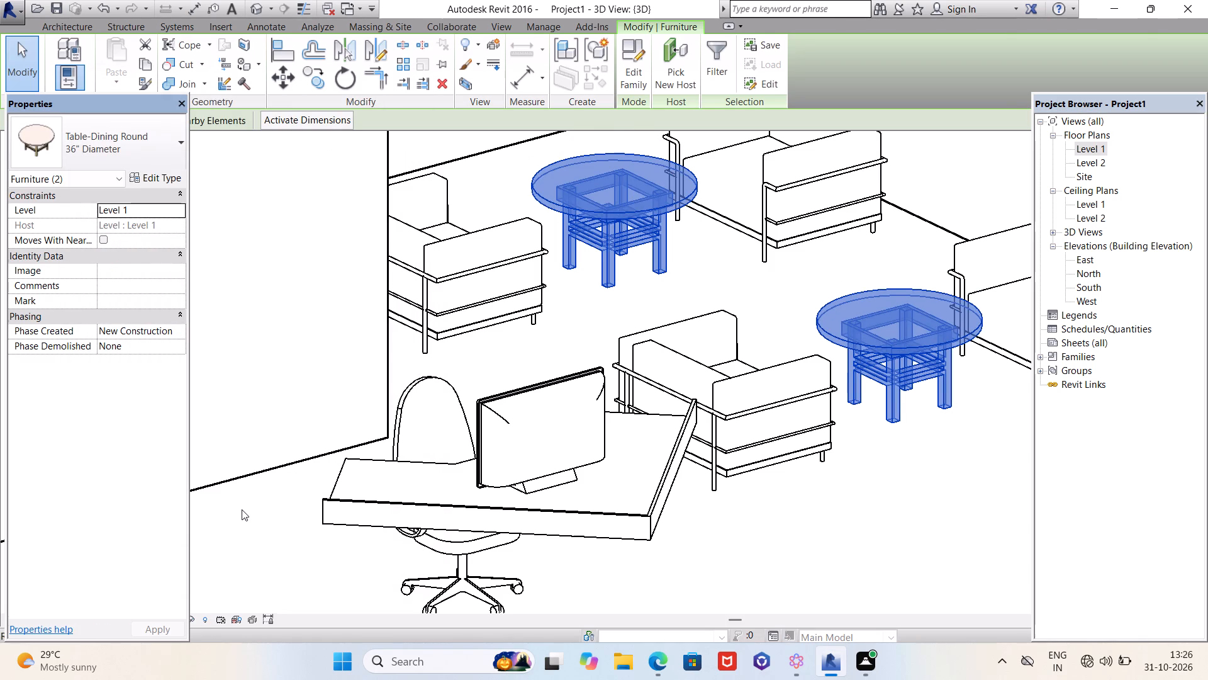
key(Escape)
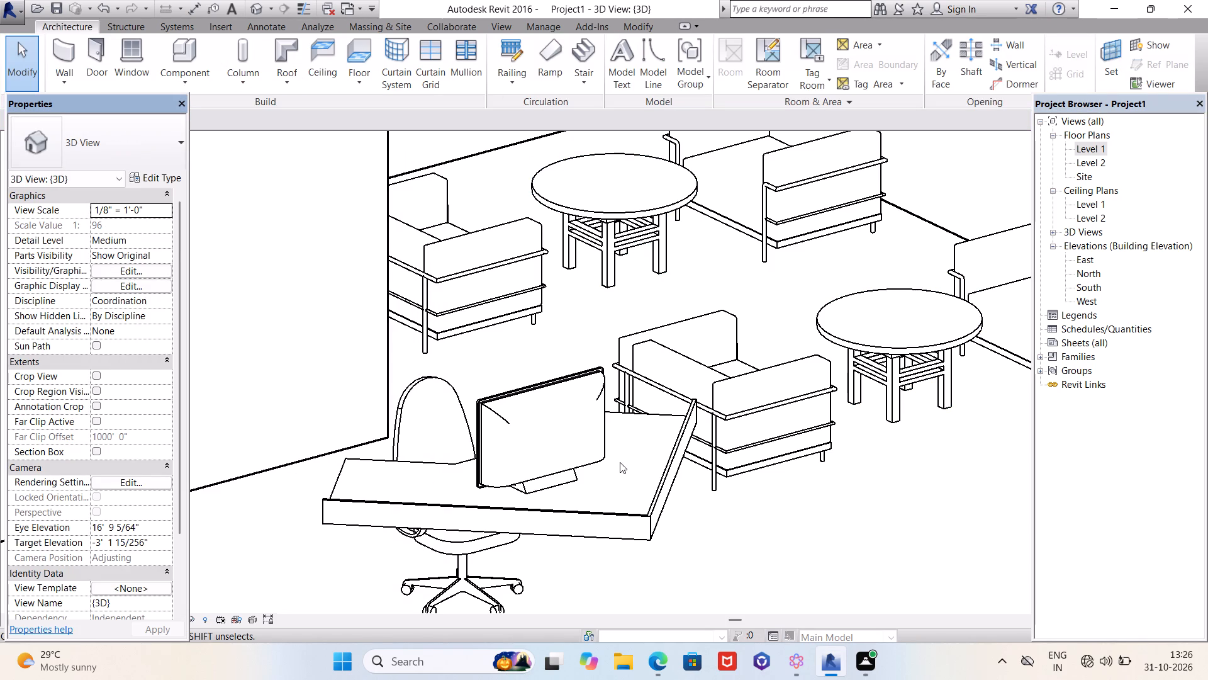
Examine the lounge seating and the whole furnished building in 3D from several angles, ending with a view from above.
scroll(615, 419, down, 4)
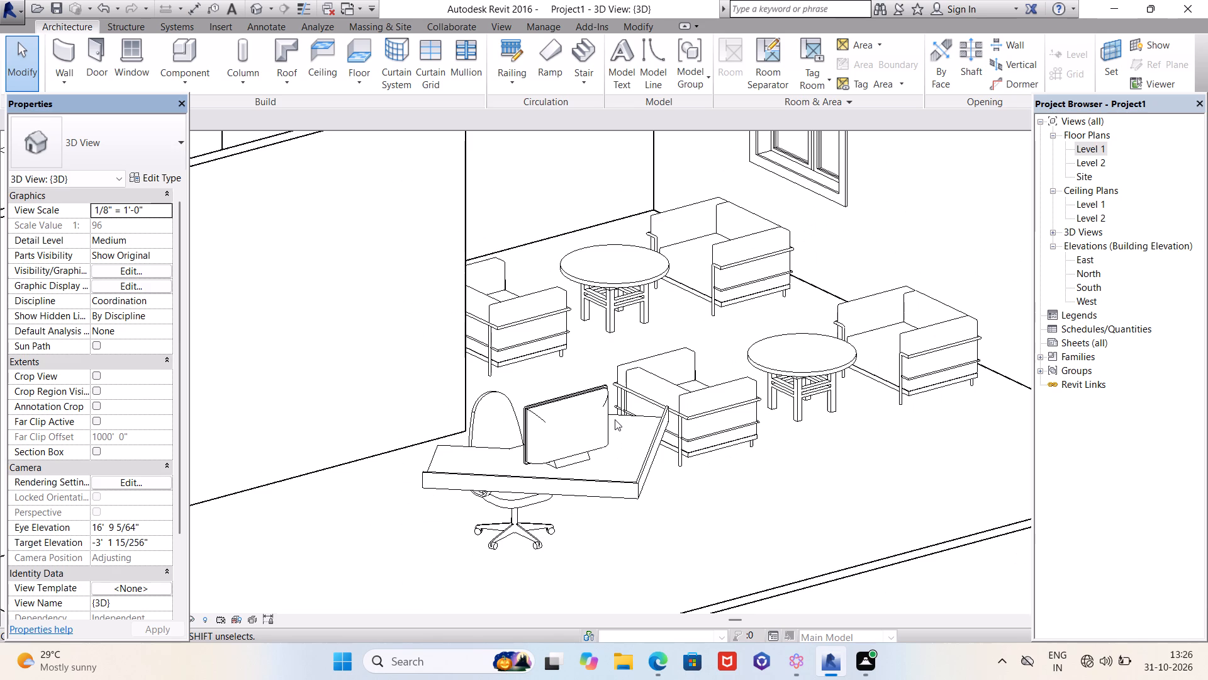
shift+middle_drag(489, 456, 528, 460)
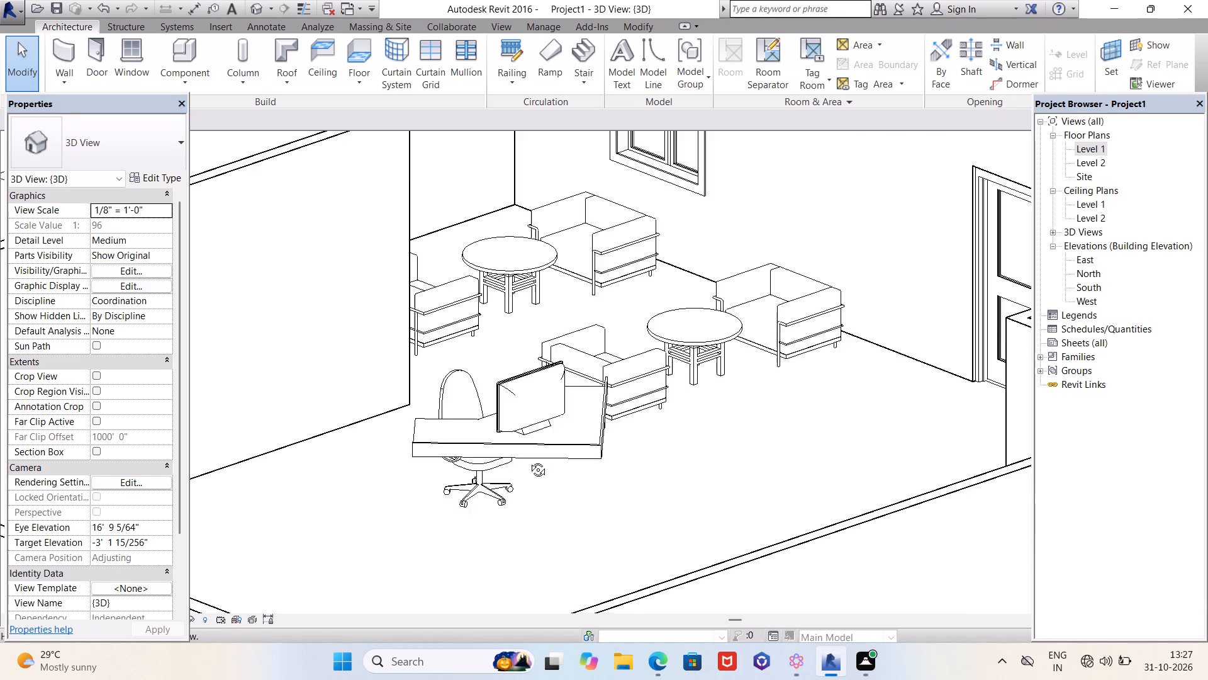
shift+middle_drag(528, 460, 639, 463)
scroll(675, 441, down, 7)
shift+middle_drag(440, 384, 584, 388)
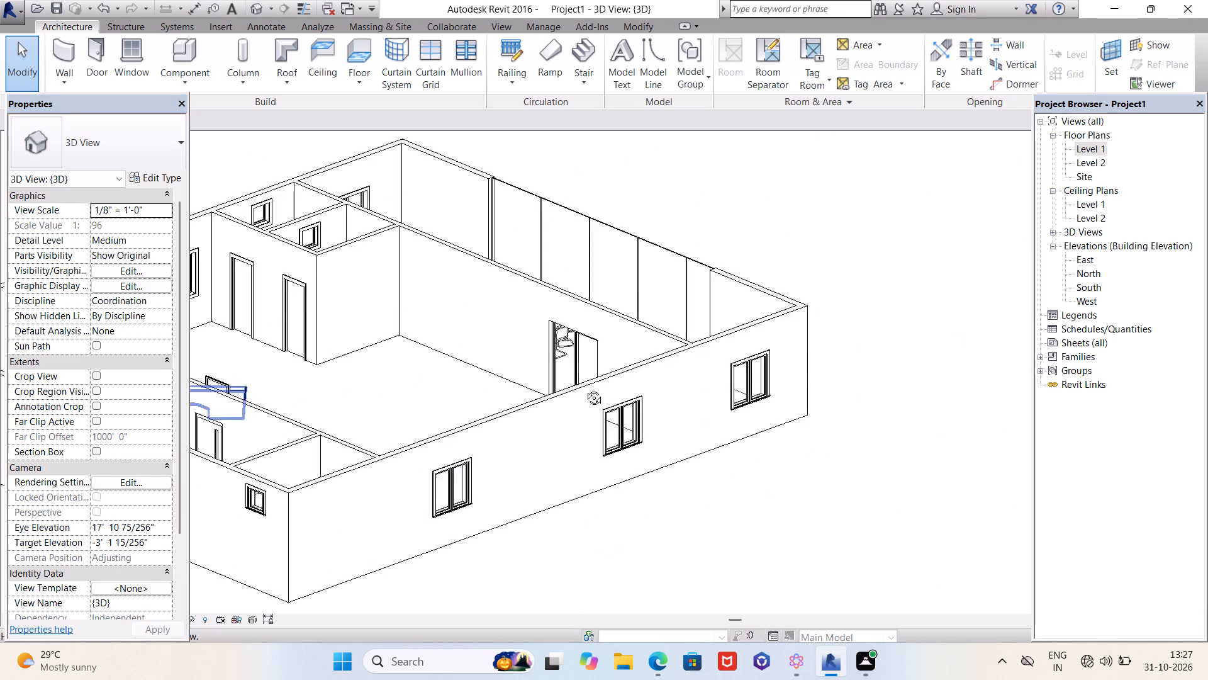
shift+middle_drag(584, 388, 742, 356)
scroll(745, 356, up, 1)
scroll(753, 353, down, 12)
shift+middle_drag(617, 320, 650, 402)
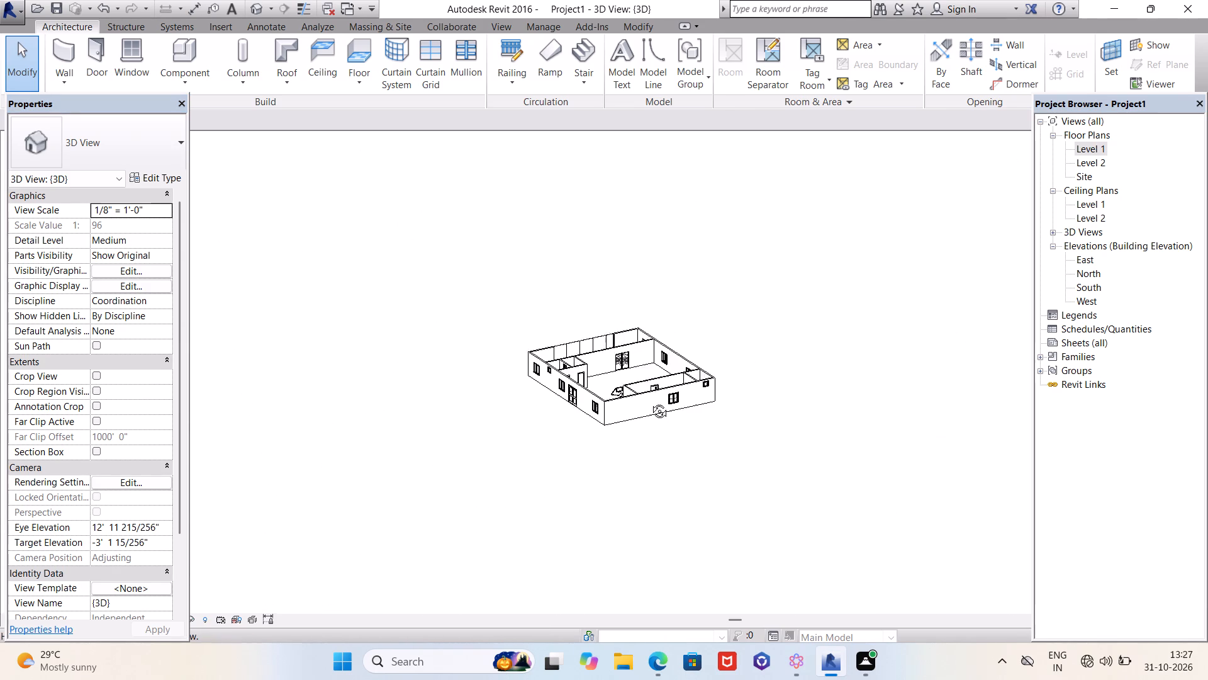
shift+middle_drag(650, 402, 771, 615)
shift+scroll(654, 450, up, 5)
scroll(660, 435, up, 3)
scroll(660, 435, down, 2)
scroll(660, 435, up, 1)
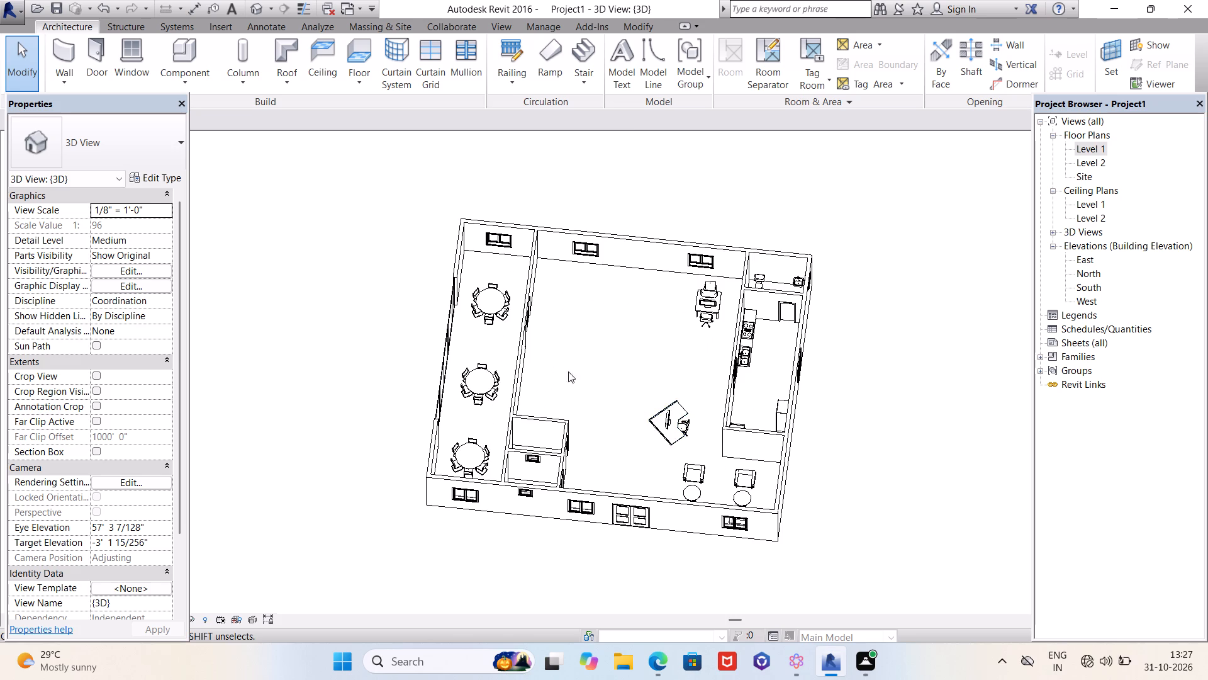
scroll(624, 365, up, 6)
scroll(401, 305, down, 7)
shift+middle_drag(367, 326, 418, 388)
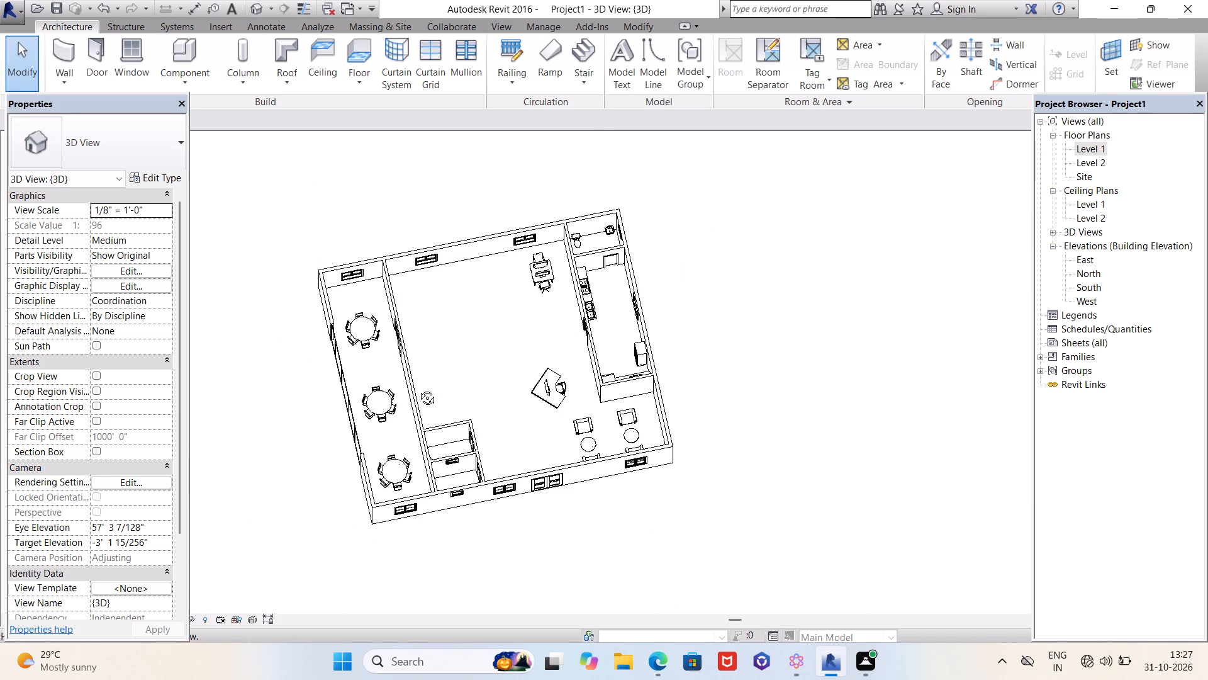
shift+middle_drag(418, 388, 384, 411)
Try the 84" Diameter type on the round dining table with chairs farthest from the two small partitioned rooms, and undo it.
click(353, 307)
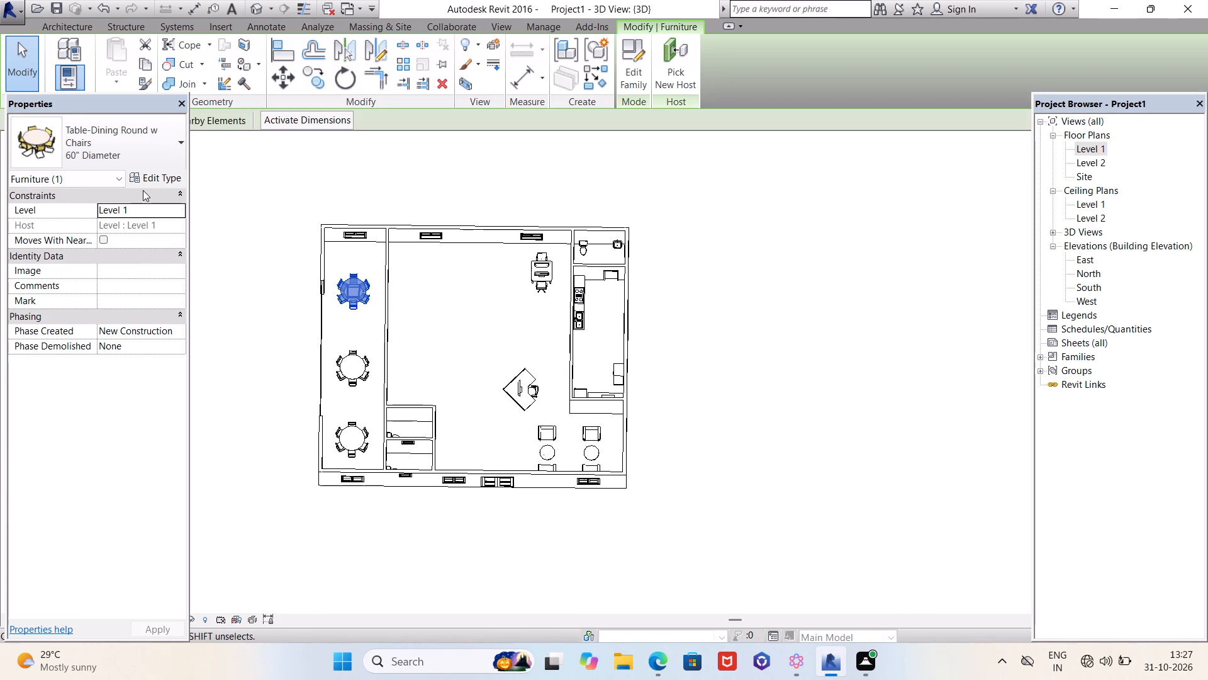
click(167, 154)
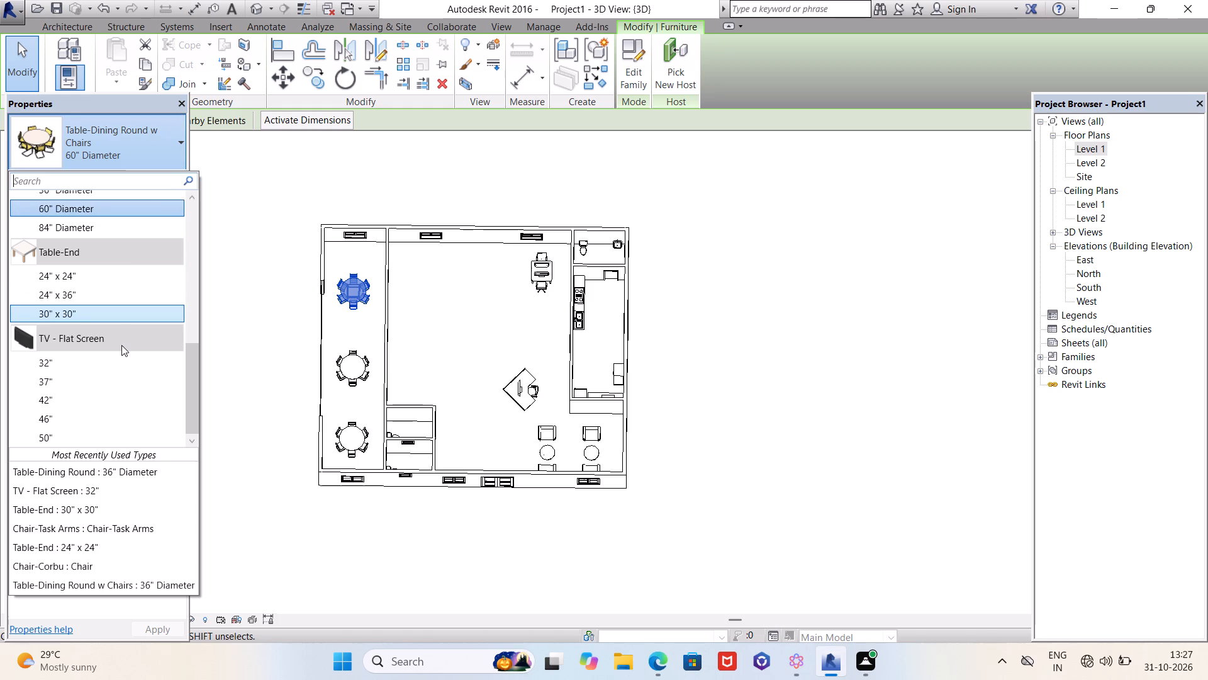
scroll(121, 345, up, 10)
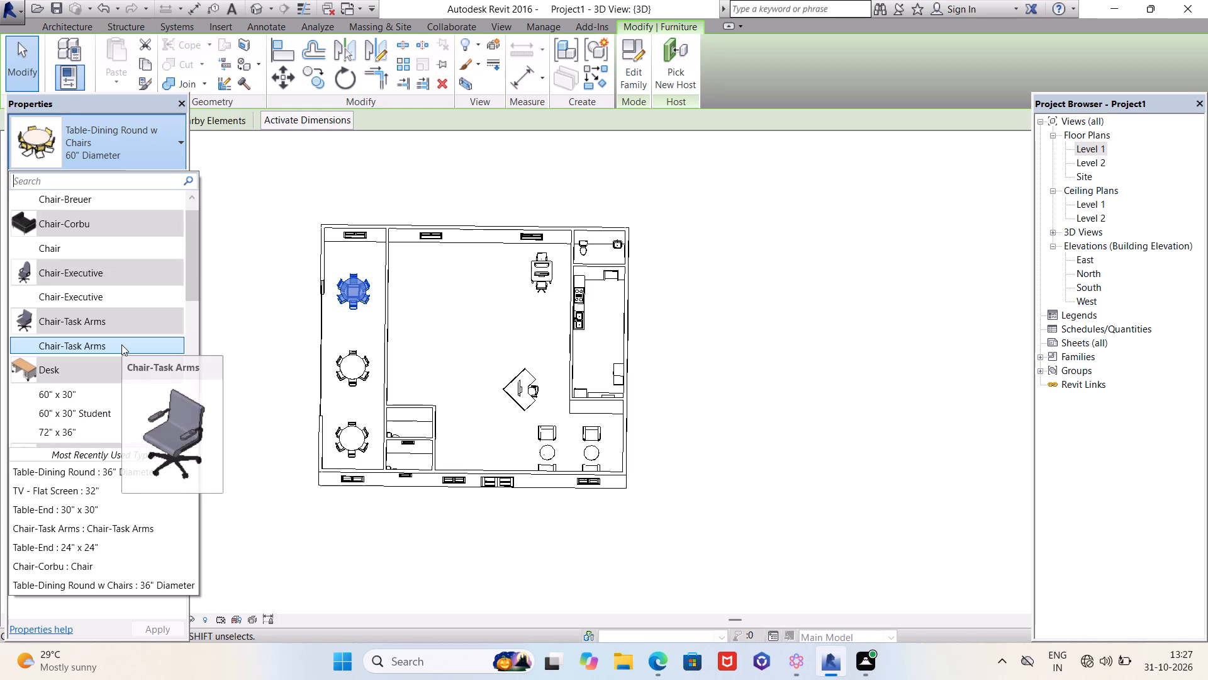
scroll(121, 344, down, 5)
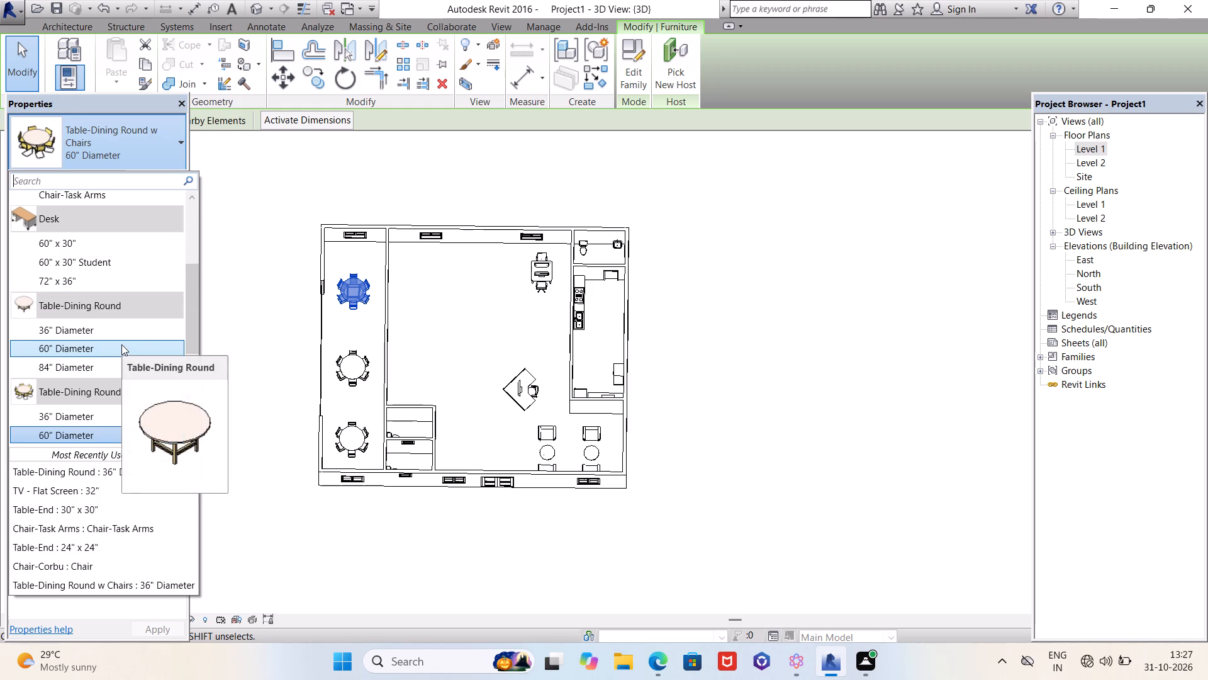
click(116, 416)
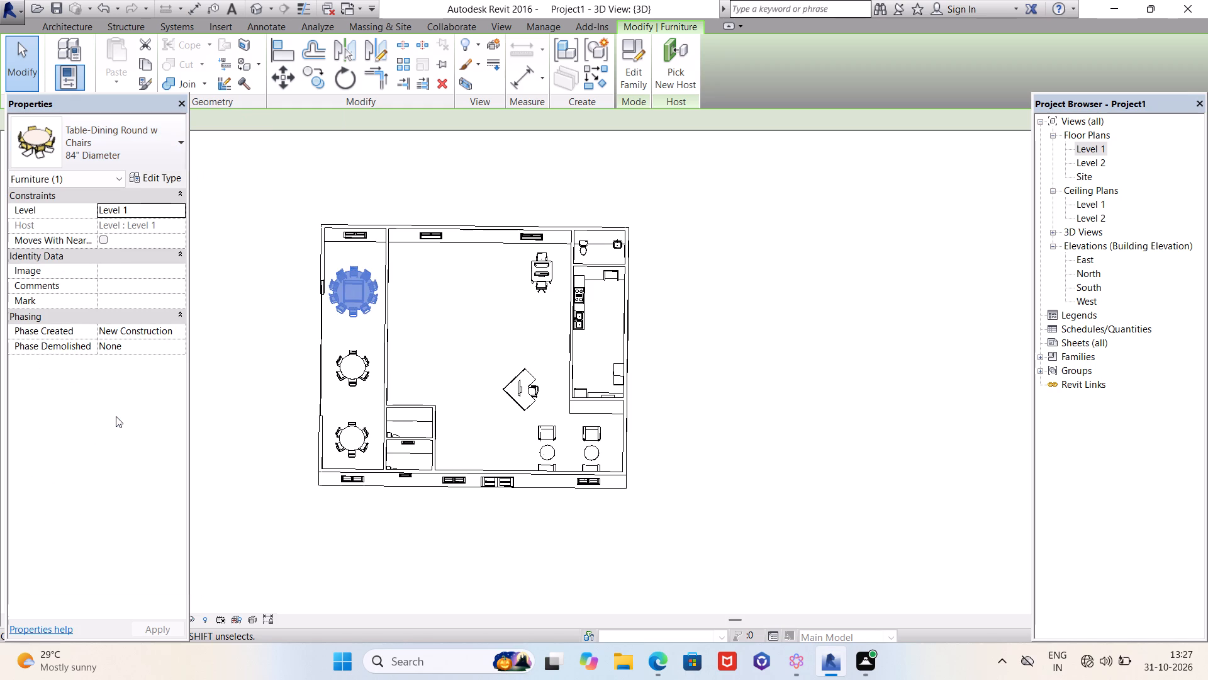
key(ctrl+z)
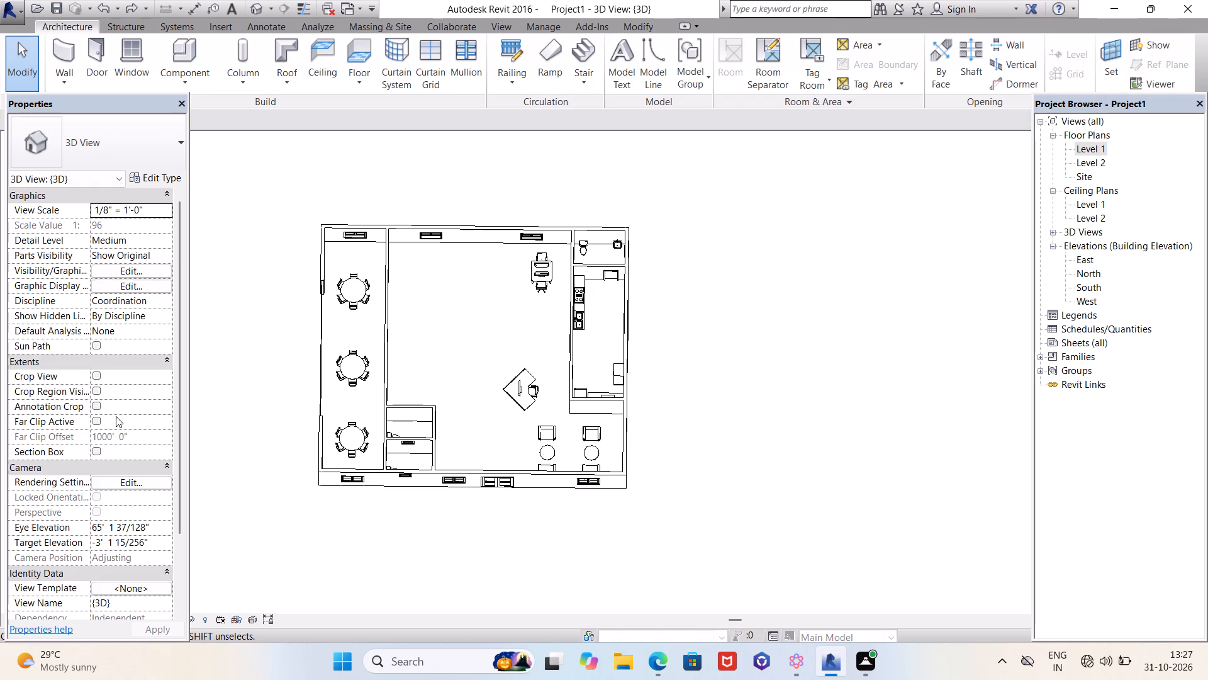
On the Level 1 plan, draw a 4'-0" long Curtain Wall 1 divider across the two-chair table's midline, between its back-to-back screens.
key(Escape)
double_click(1093, 146)
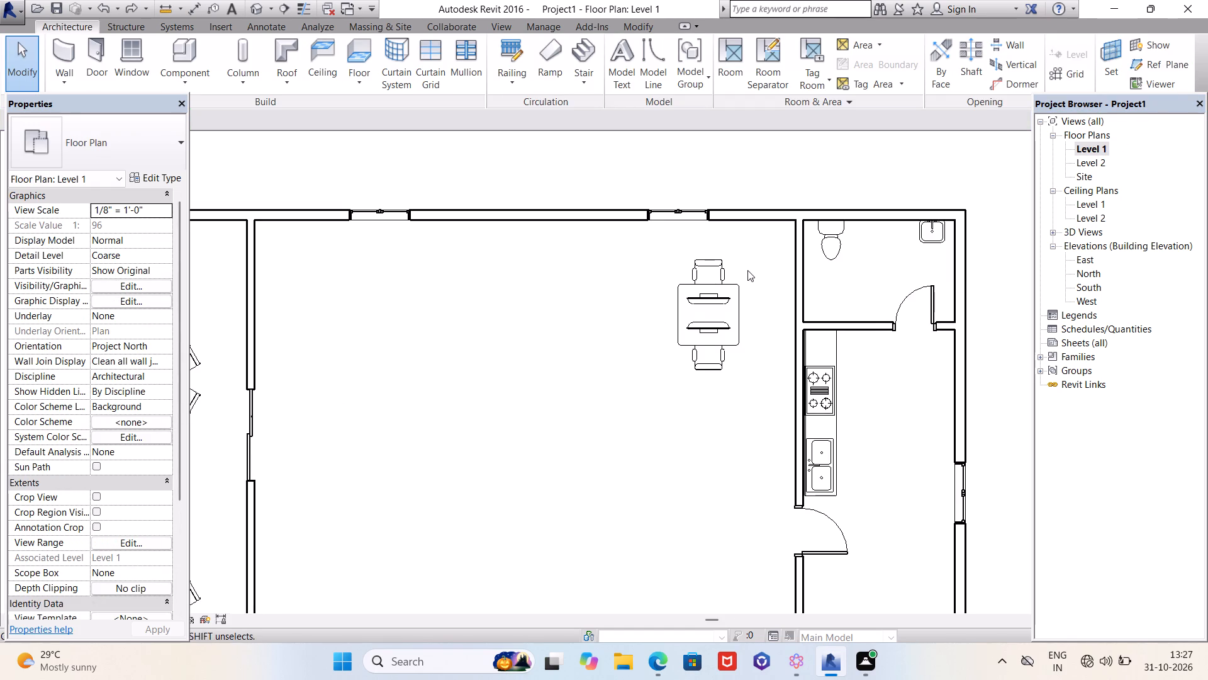
scroll(747, 270, down, 3)
scroll(719, 314, up, 5)
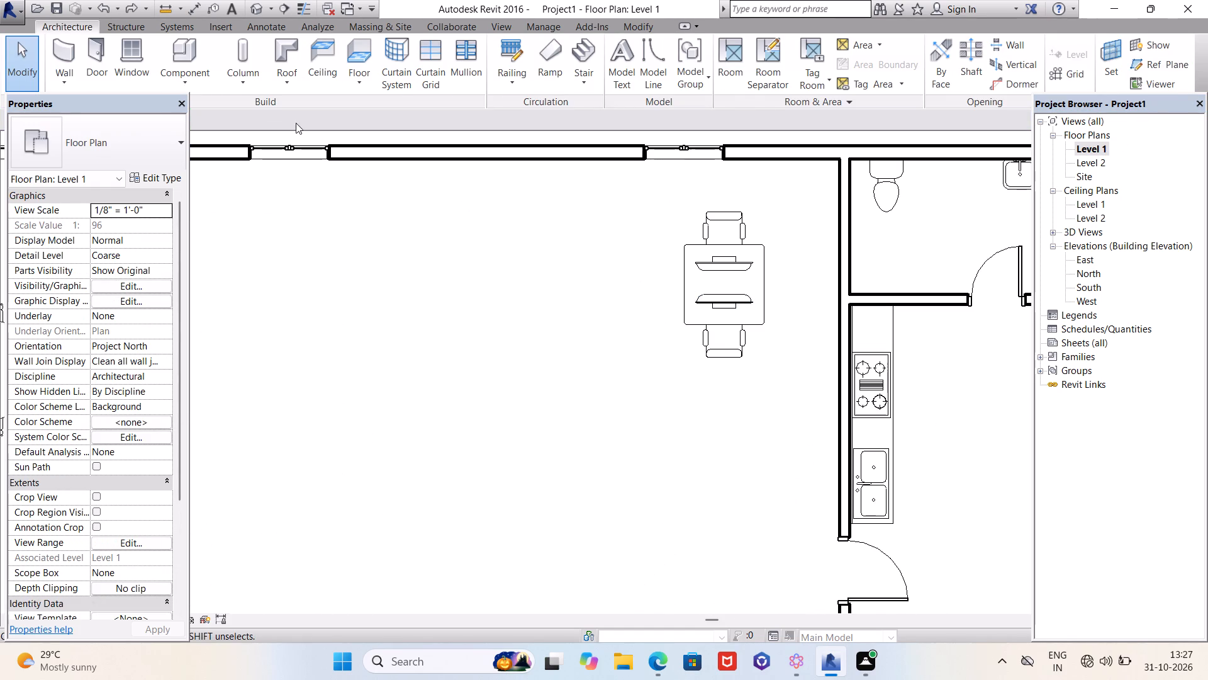
click(52, 44)
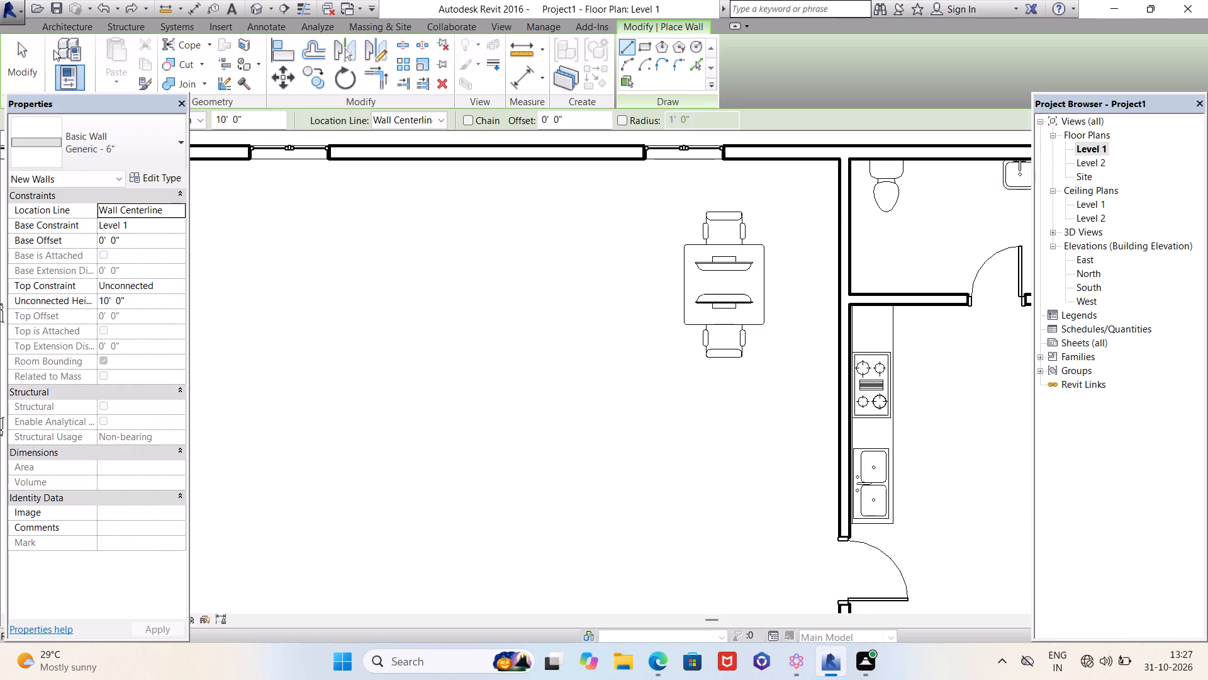
click(137, 154)
scroll(141, 349, down, 2)
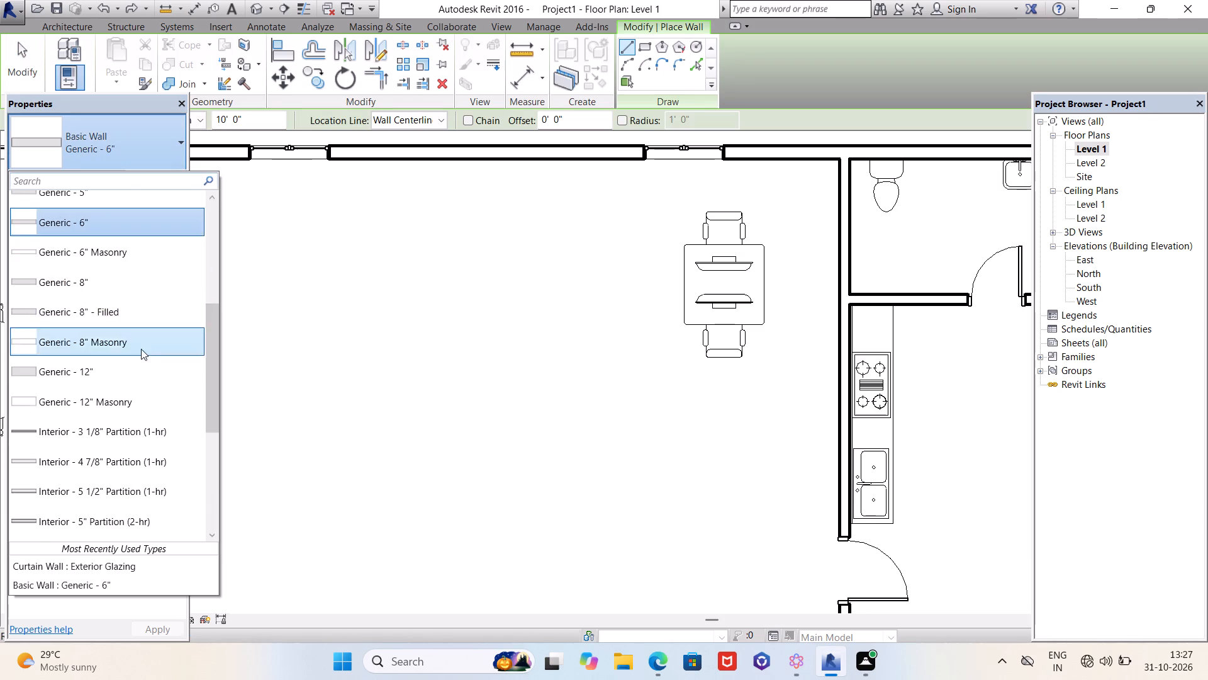
scroll(141, 349, down, 6)
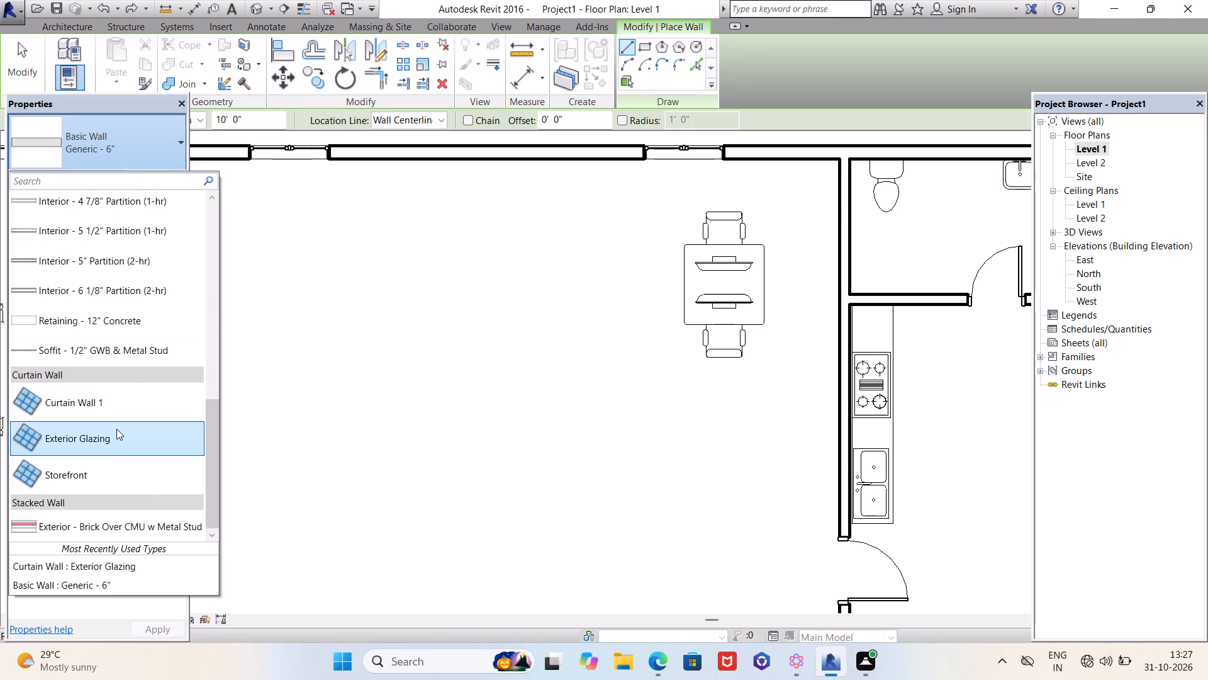
click(118, 404)
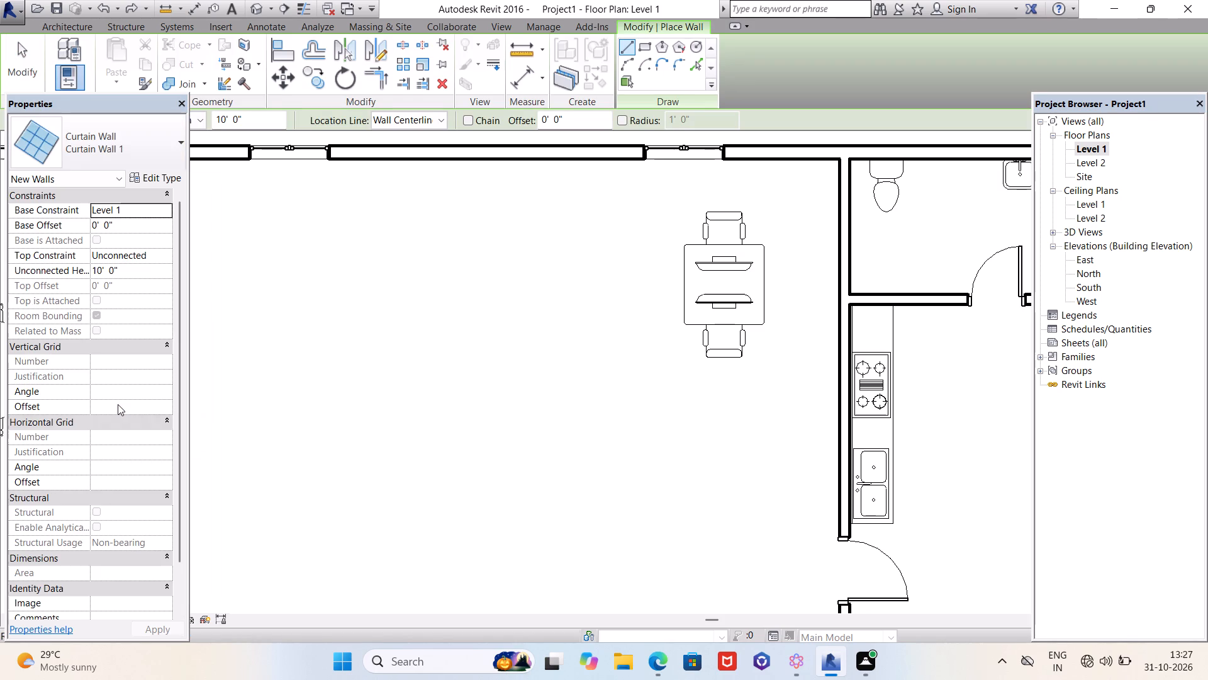
scroll(676, 293, up, 4)
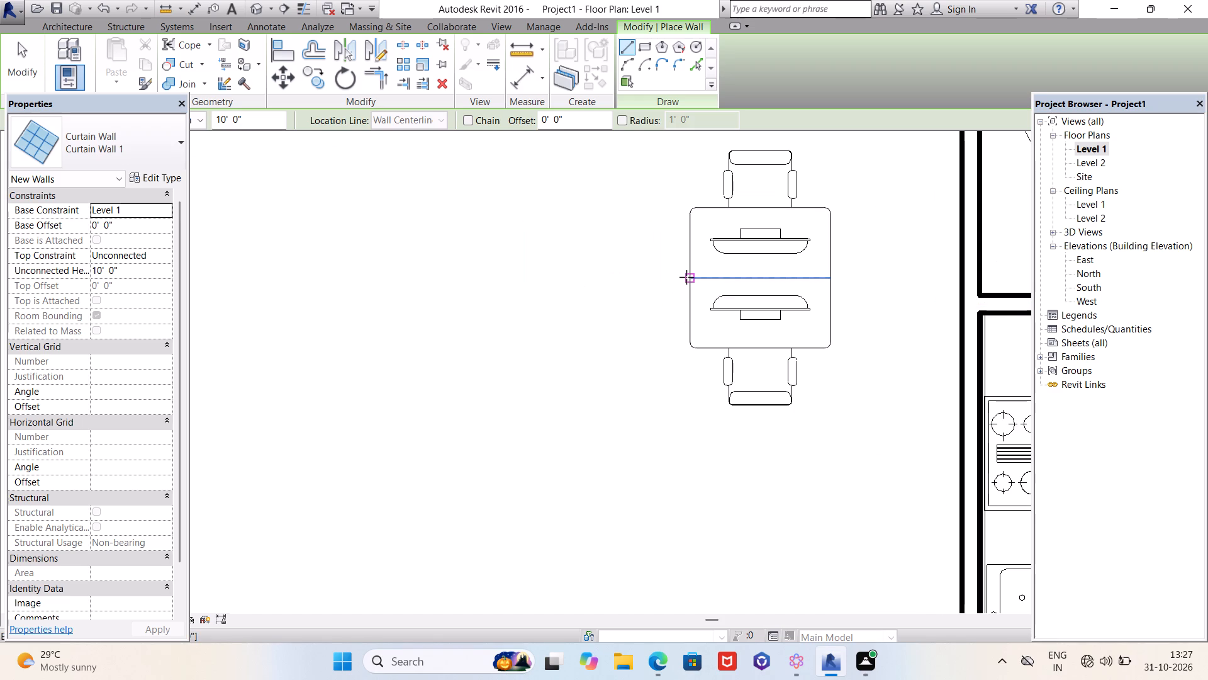
click(686, 277)
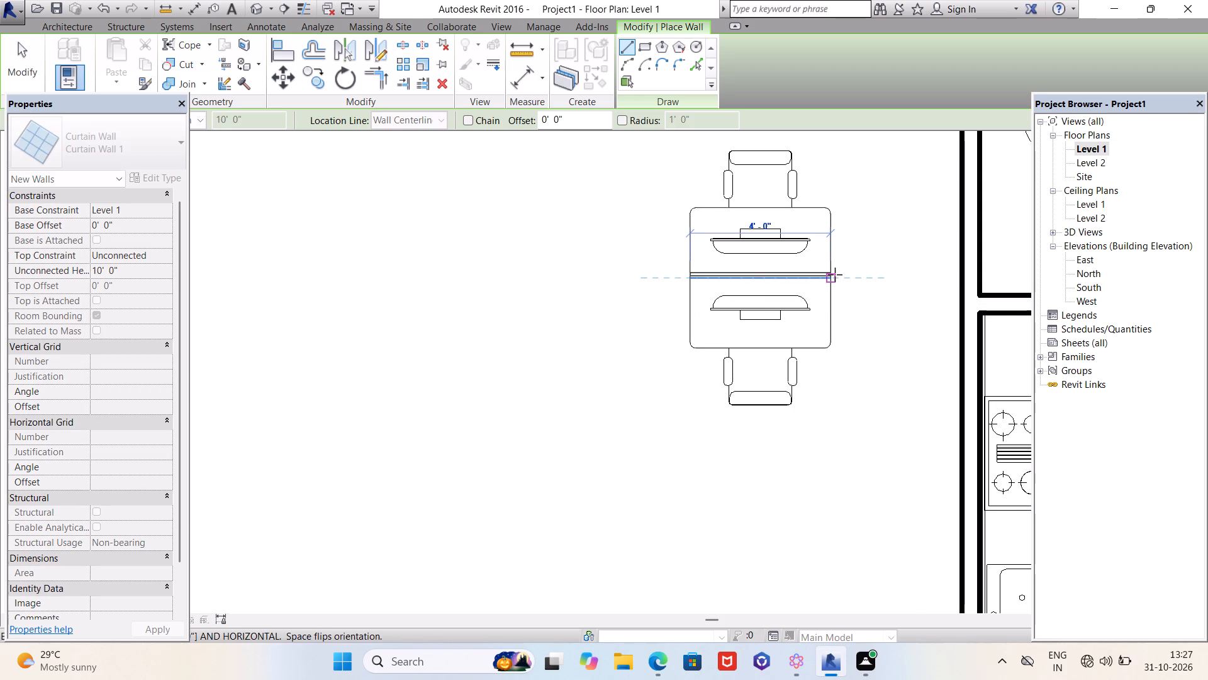
click(835, 275)
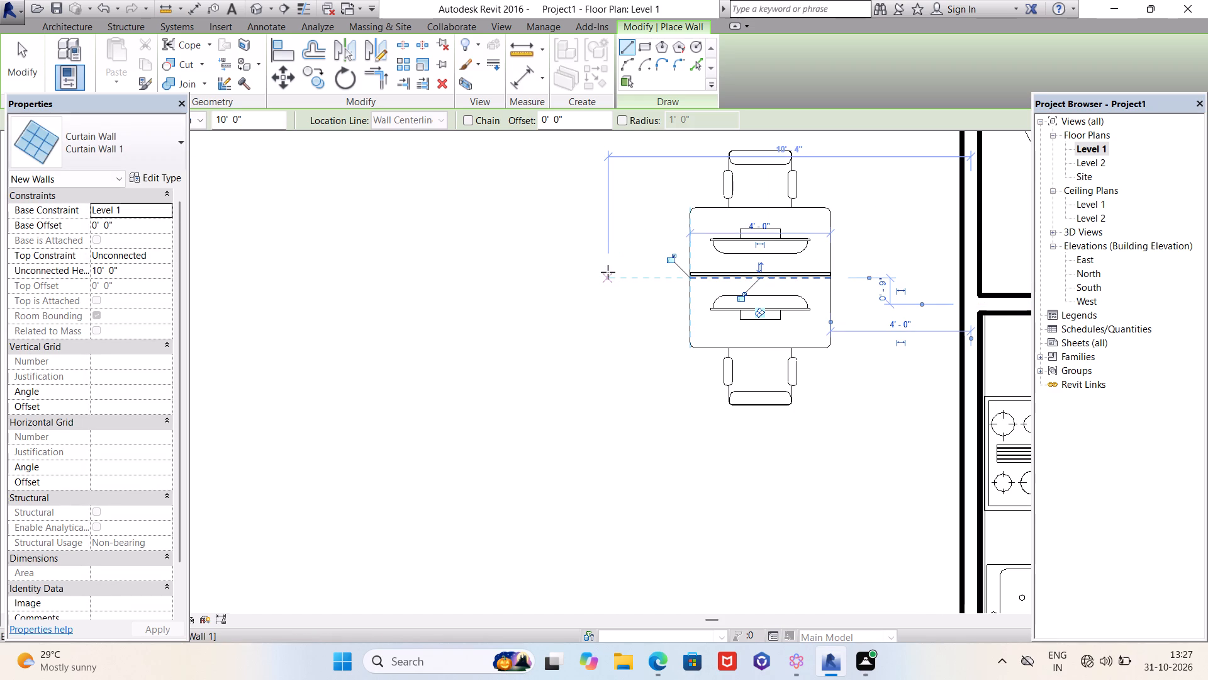
key(Escape)
key(Escape)
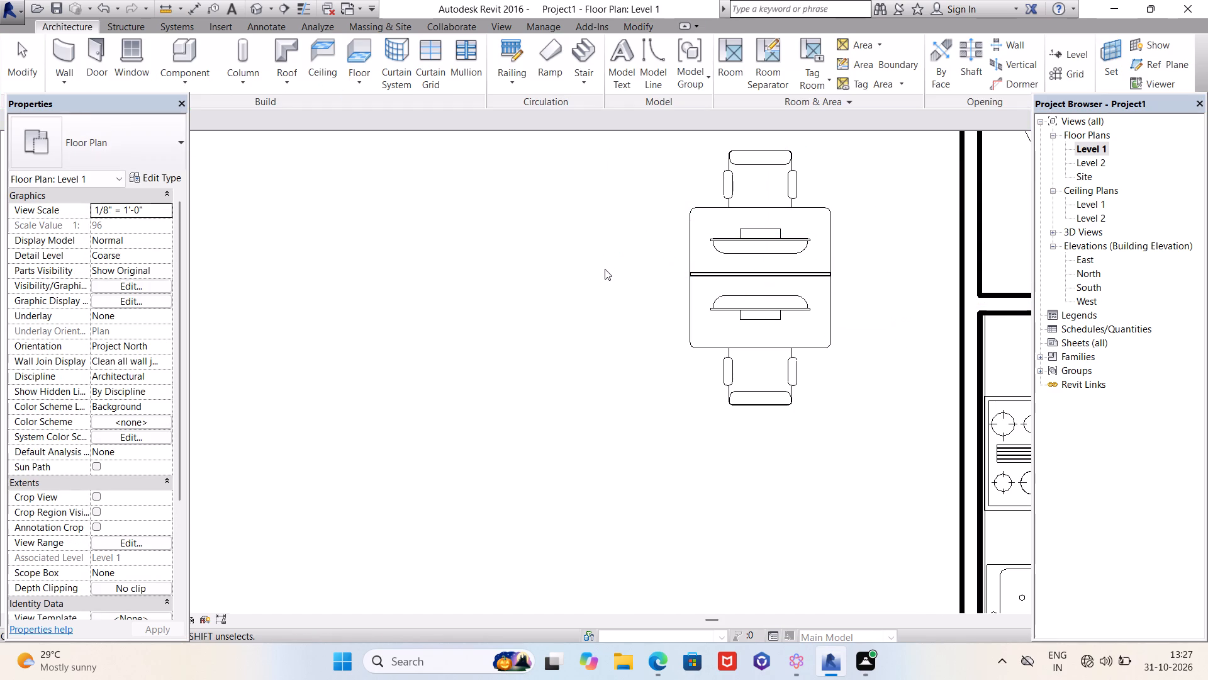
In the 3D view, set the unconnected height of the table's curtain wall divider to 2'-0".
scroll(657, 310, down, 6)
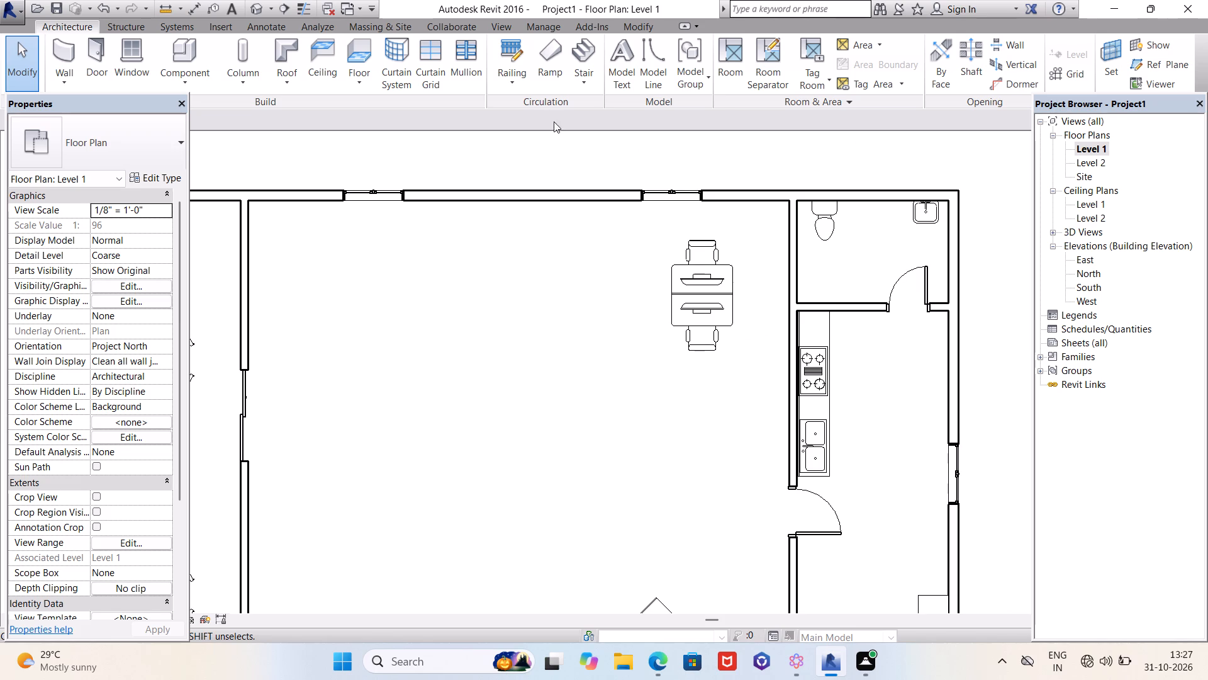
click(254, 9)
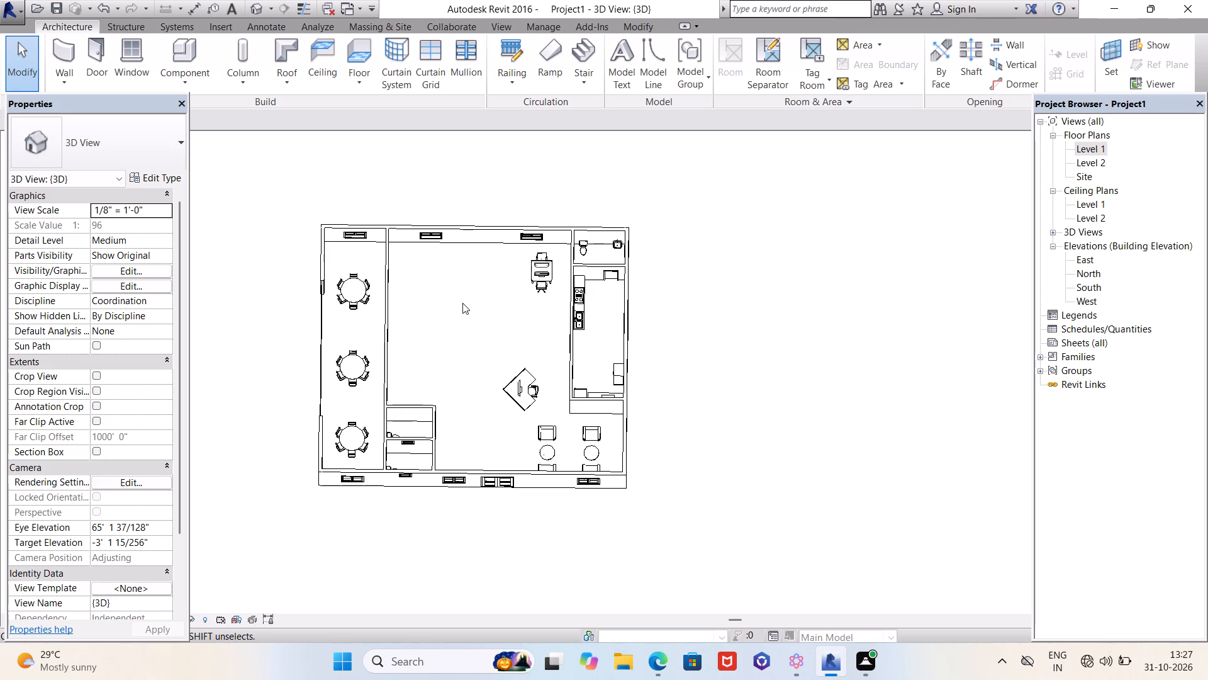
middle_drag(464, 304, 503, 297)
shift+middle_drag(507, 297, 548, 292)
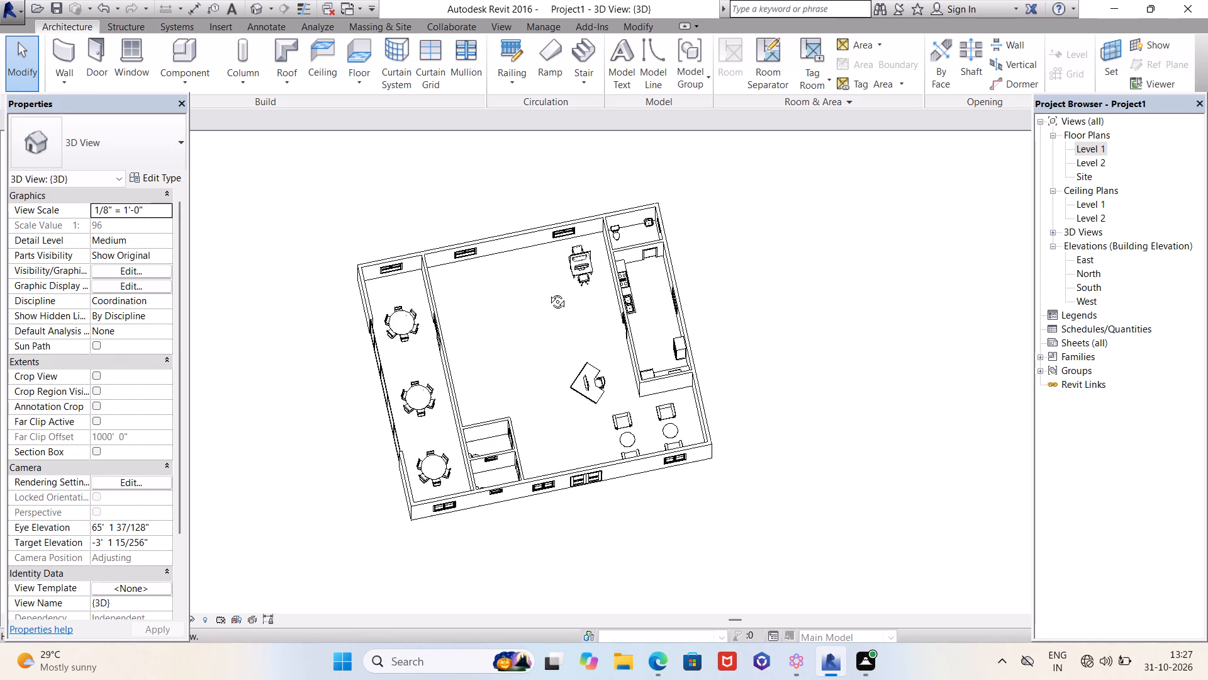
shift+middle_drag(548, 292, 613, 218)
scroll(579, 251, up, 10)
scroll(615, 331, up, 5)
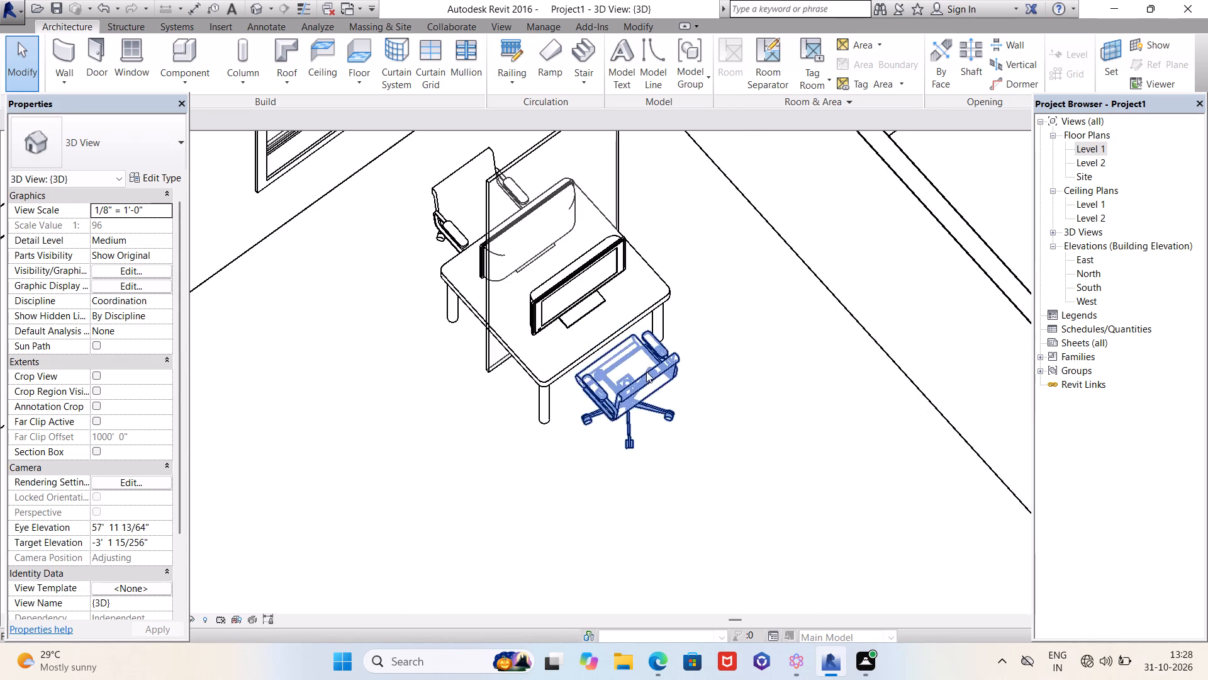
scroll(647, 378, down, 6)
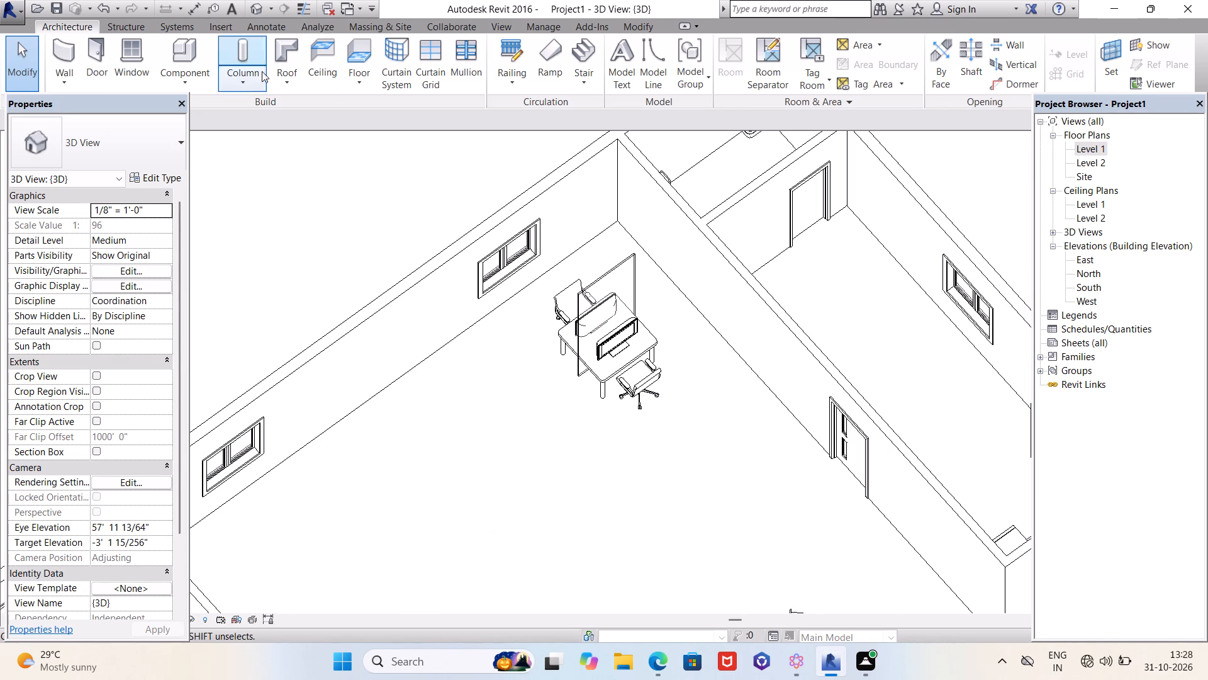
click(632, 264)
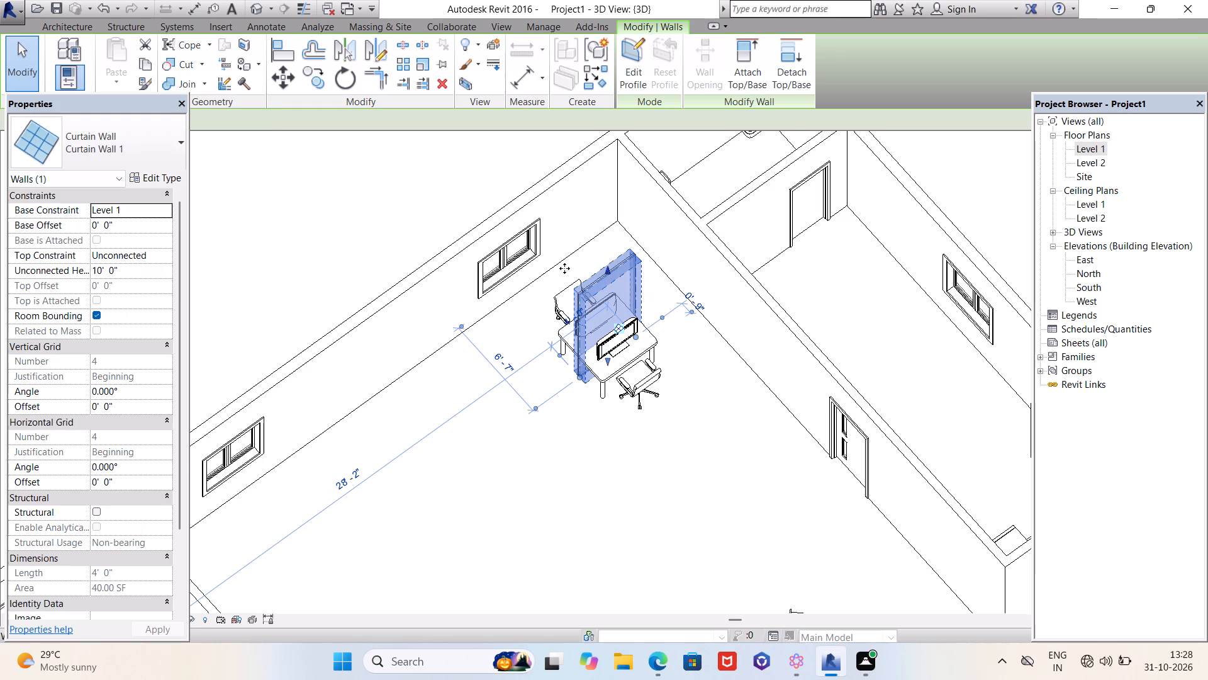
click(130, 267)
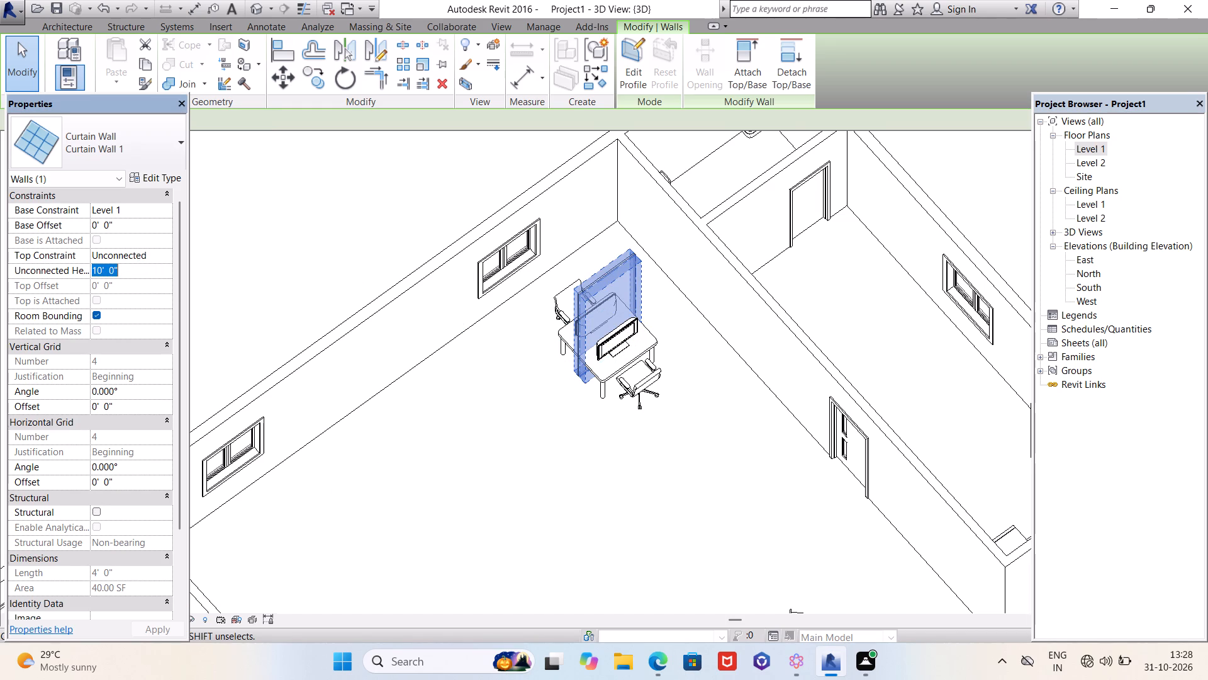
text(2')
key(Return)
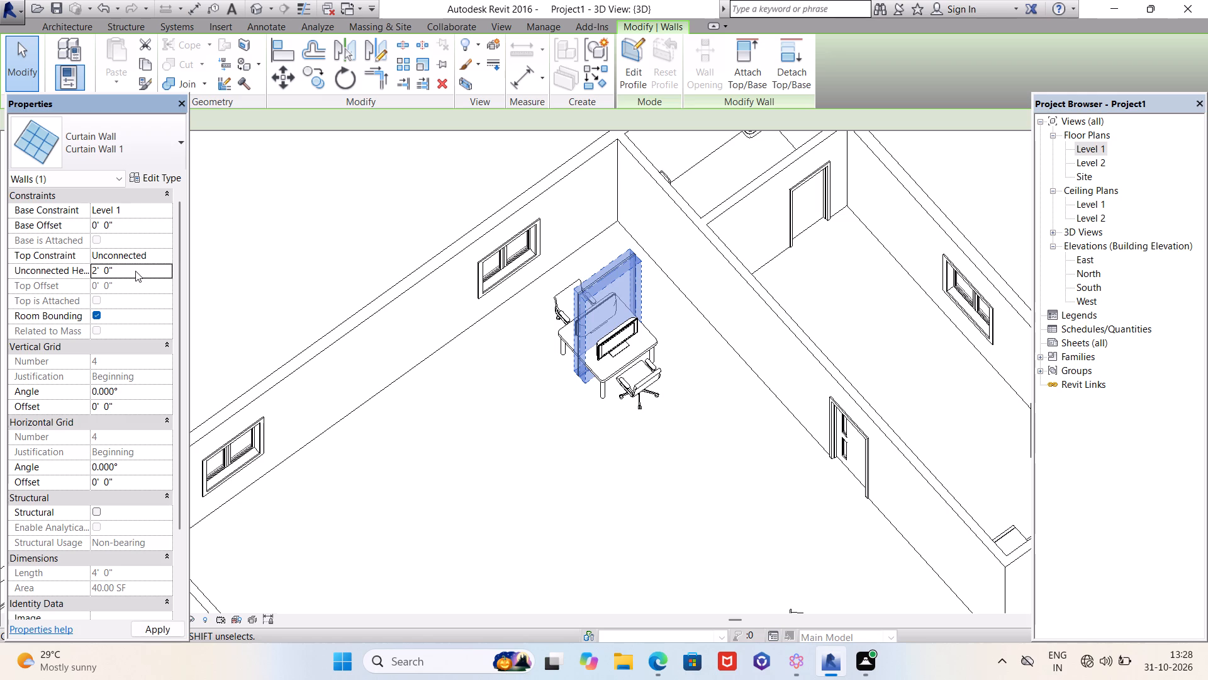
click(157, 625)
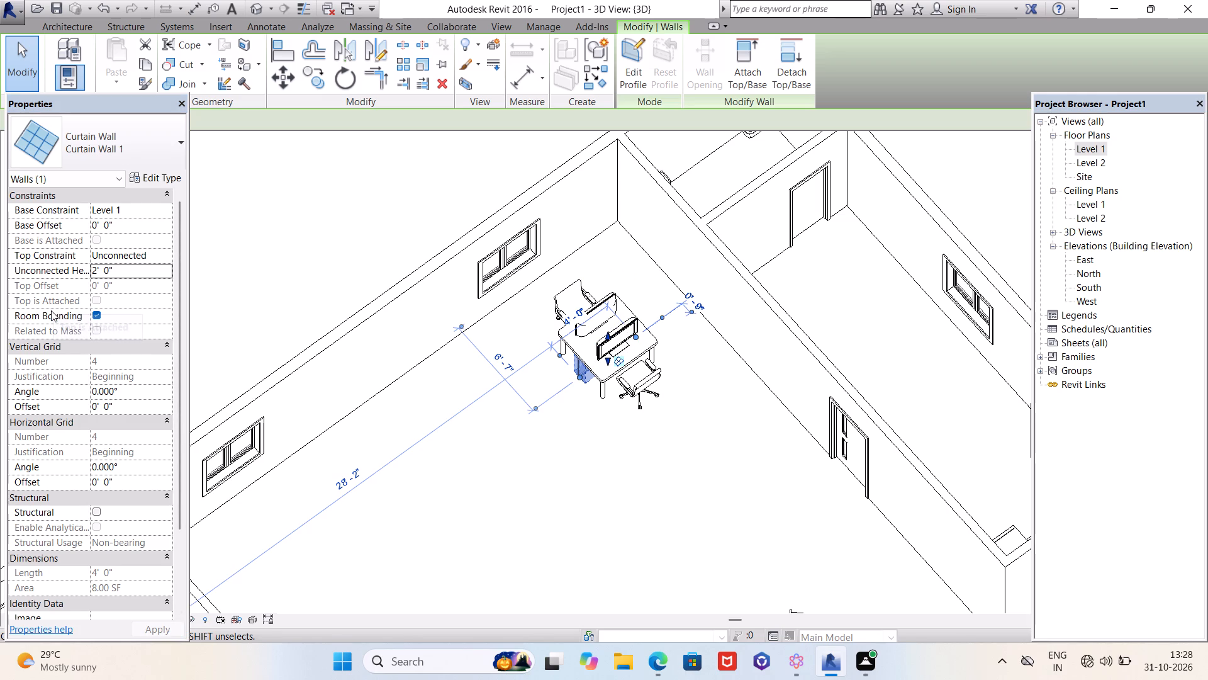
Set the base offset of the curtain wall divider to 2'-6" above Level 1.
click(118, 225)
drag(118, 225, 93, 225)
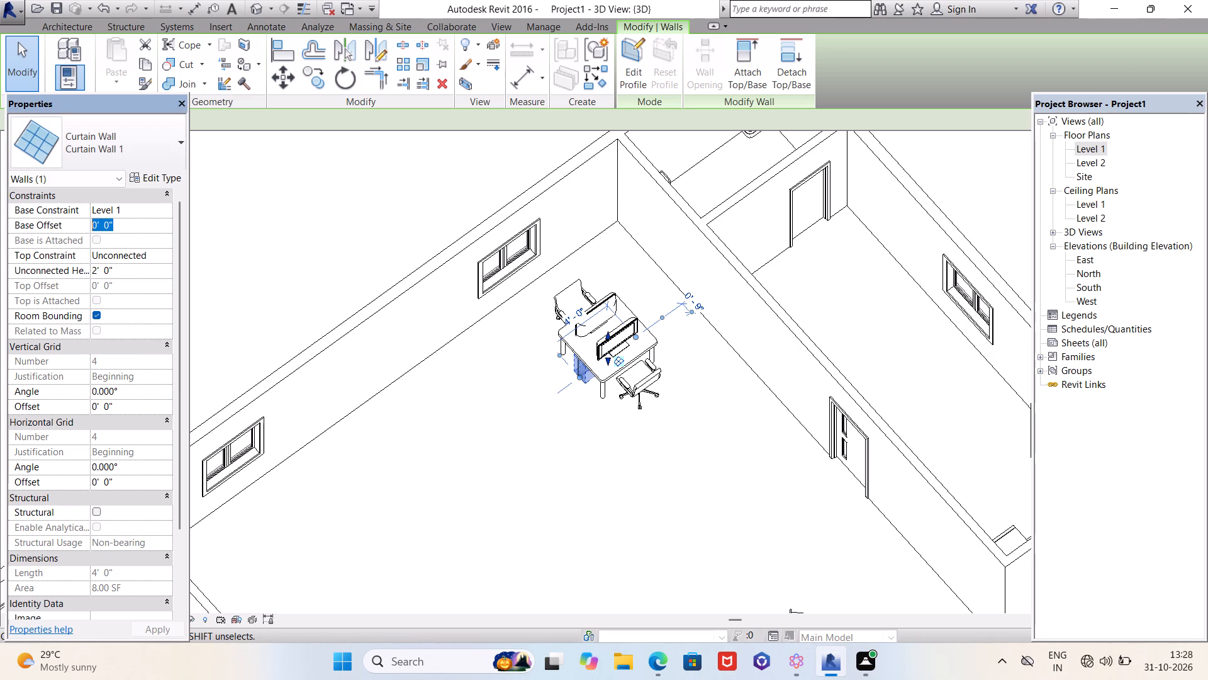
key(2)
text('6")
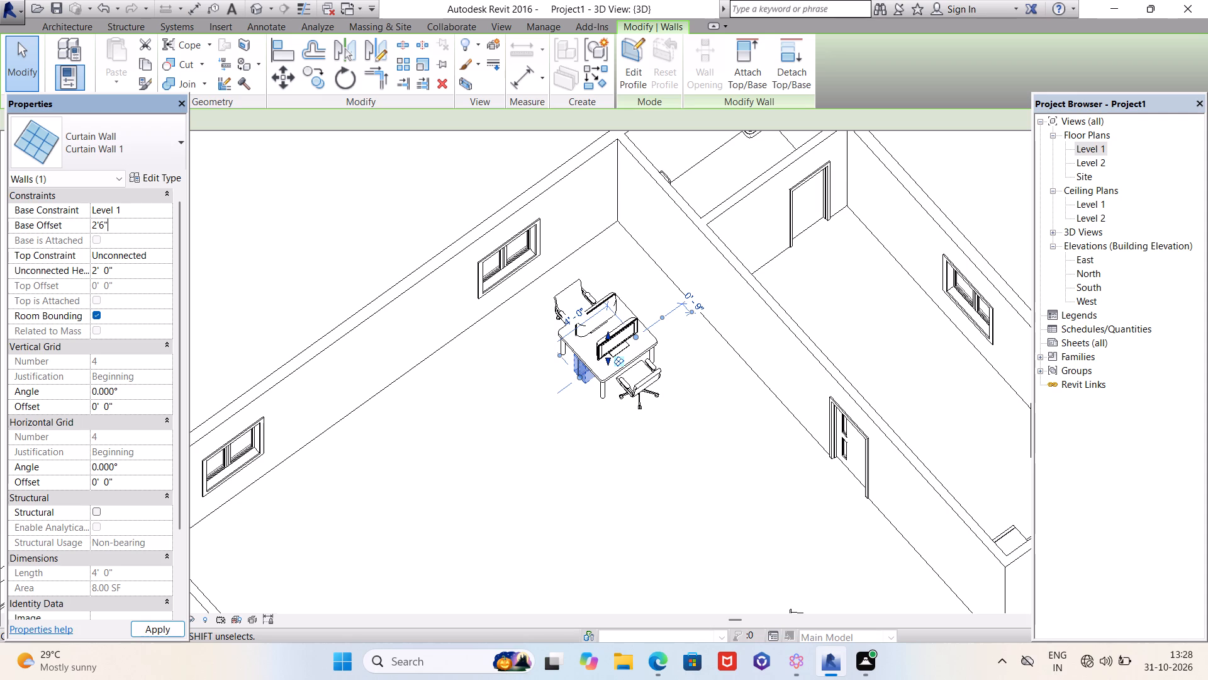
key(Return)
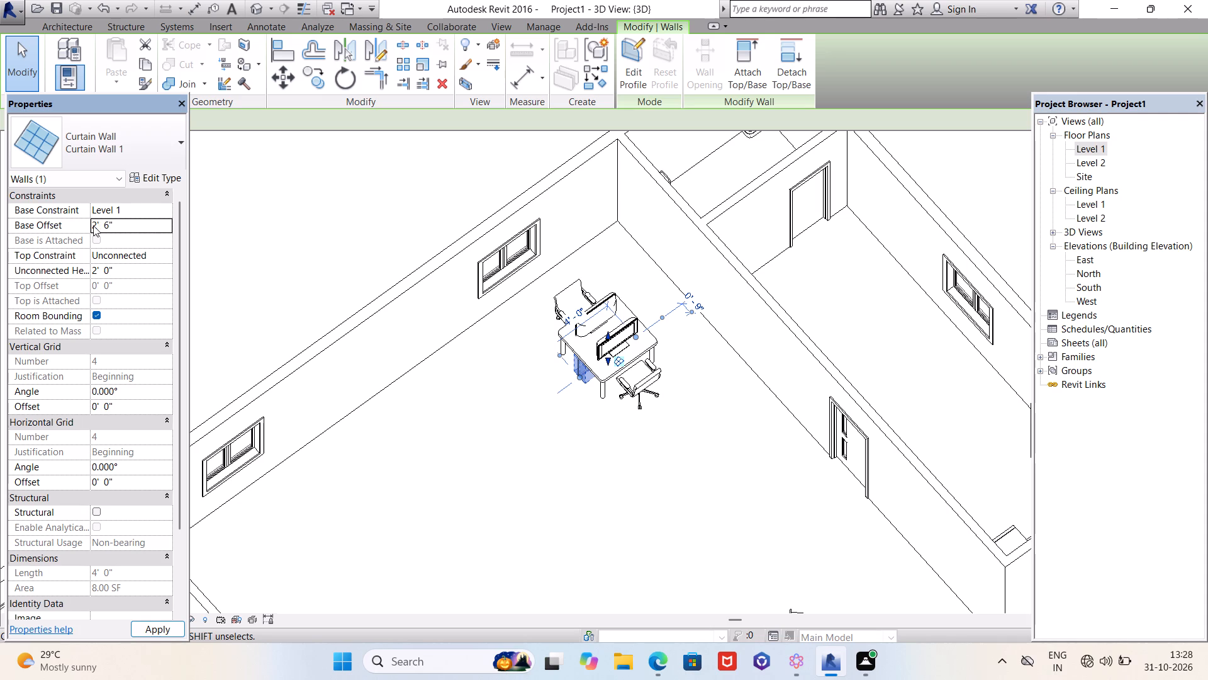
click(147, 630)
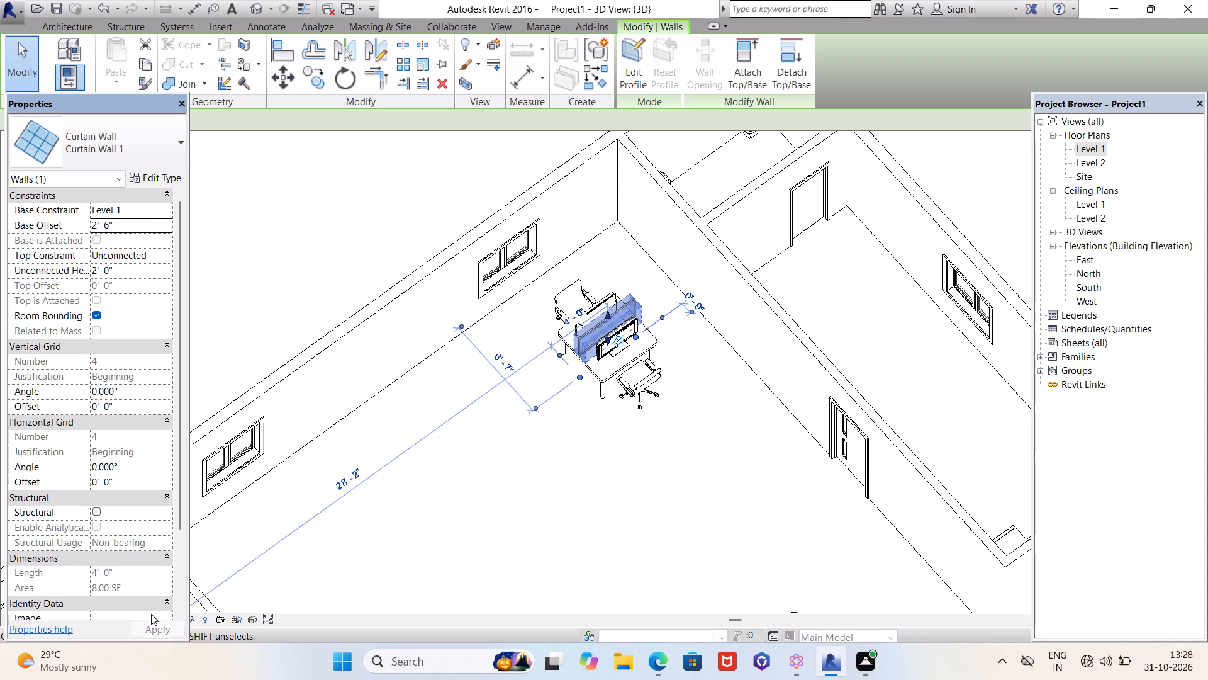
key(Escape)
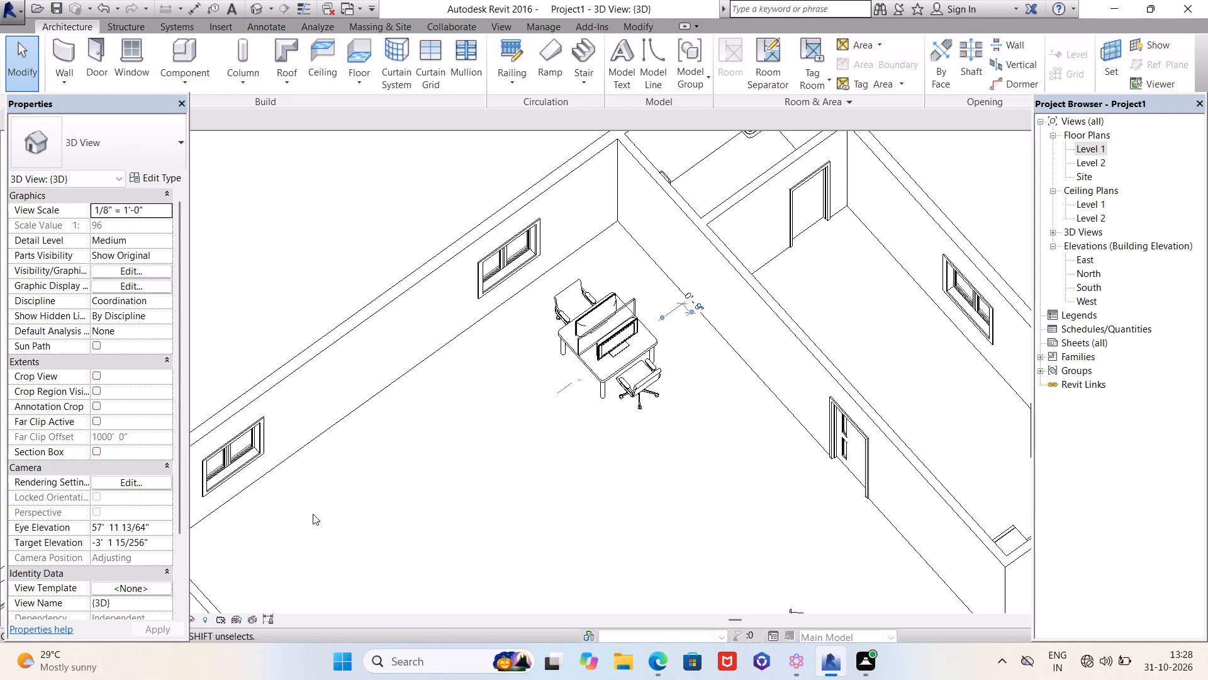
Inspect the divider between the two screens from several angles, and set its unconnected height to 3'-0".
shift+middle_drag(482, 453, 518, 309)
scroll(607, 346, up, 12)
scroll(444, 393, down, 5)
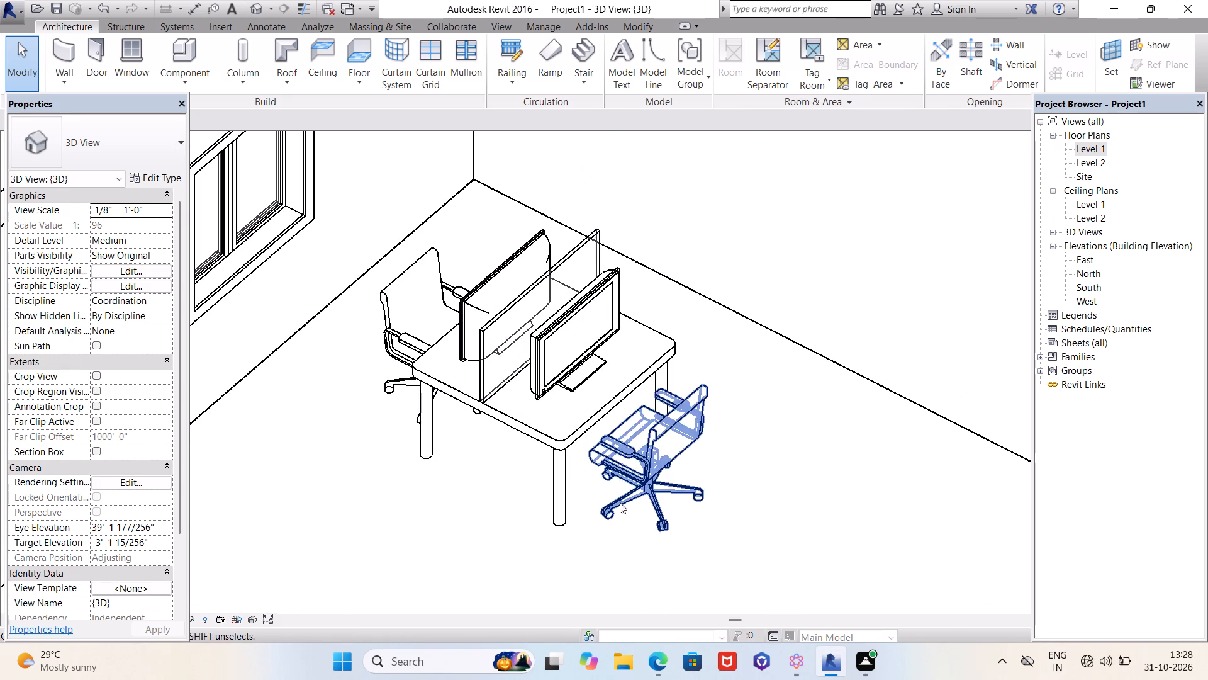
shift+middle_drag(635, 509, 498, 388)
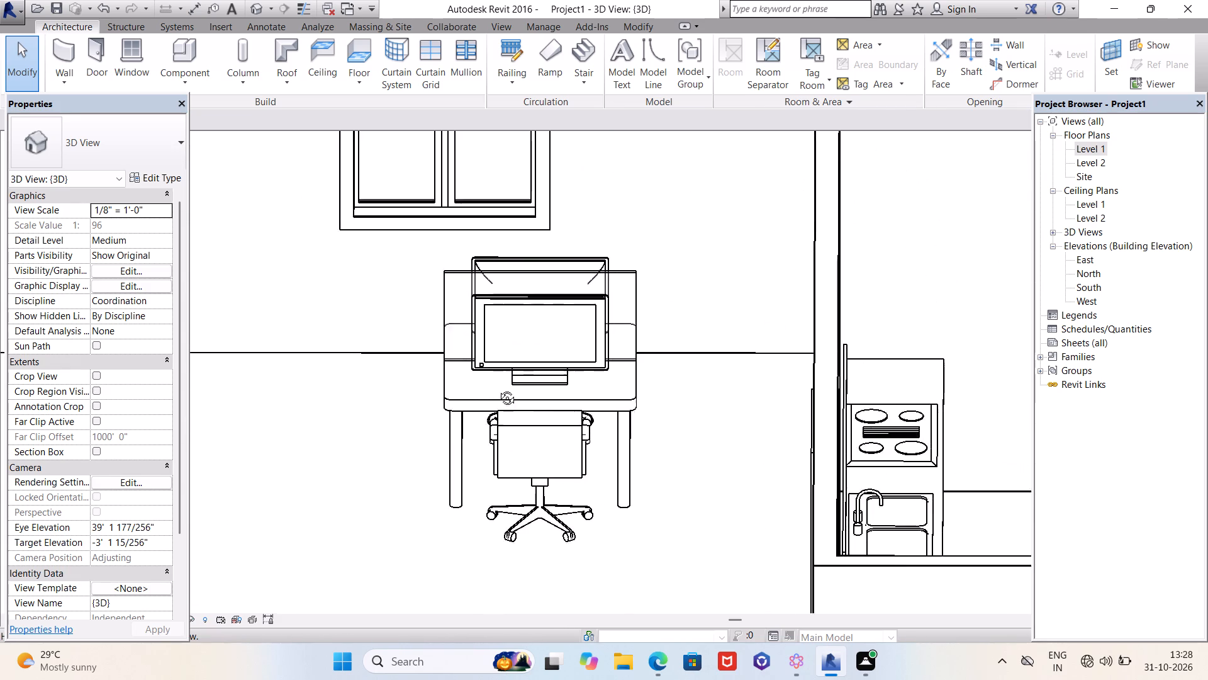
shift+middle_drag(498, 388, 792, 438)
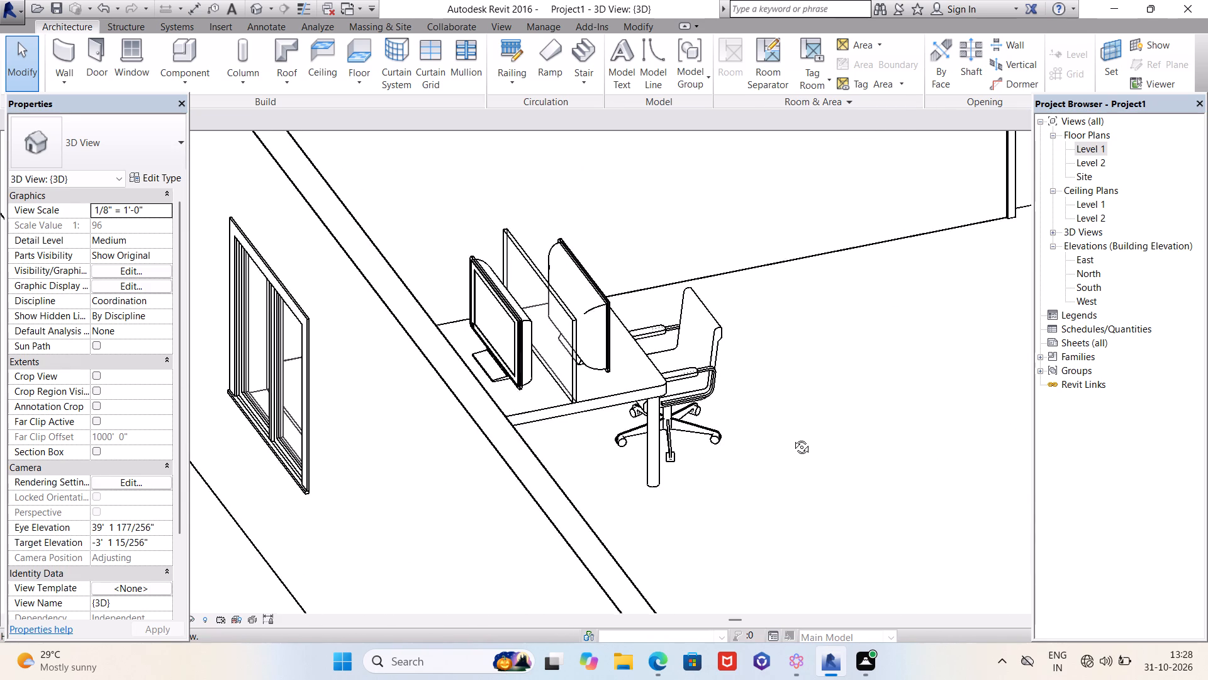
shift+middle_drag(792, 438, 584, 394)
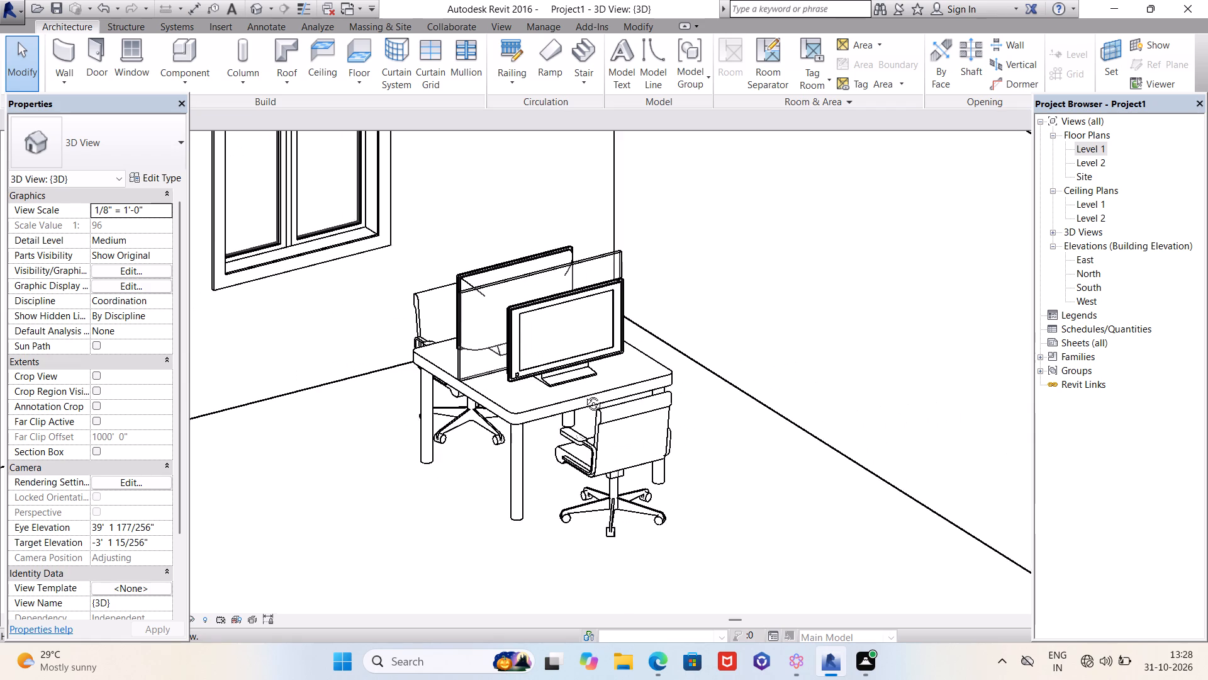
shift+middle_drag(584, 394, 615, 403)
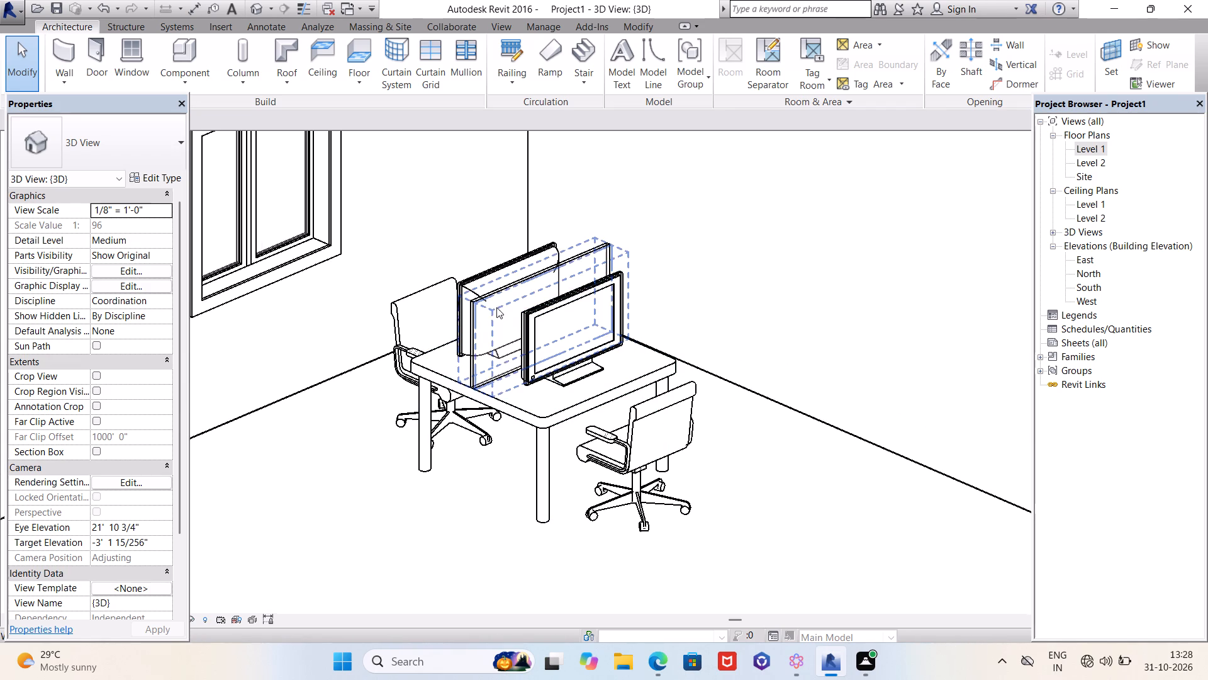
click(486, 303)
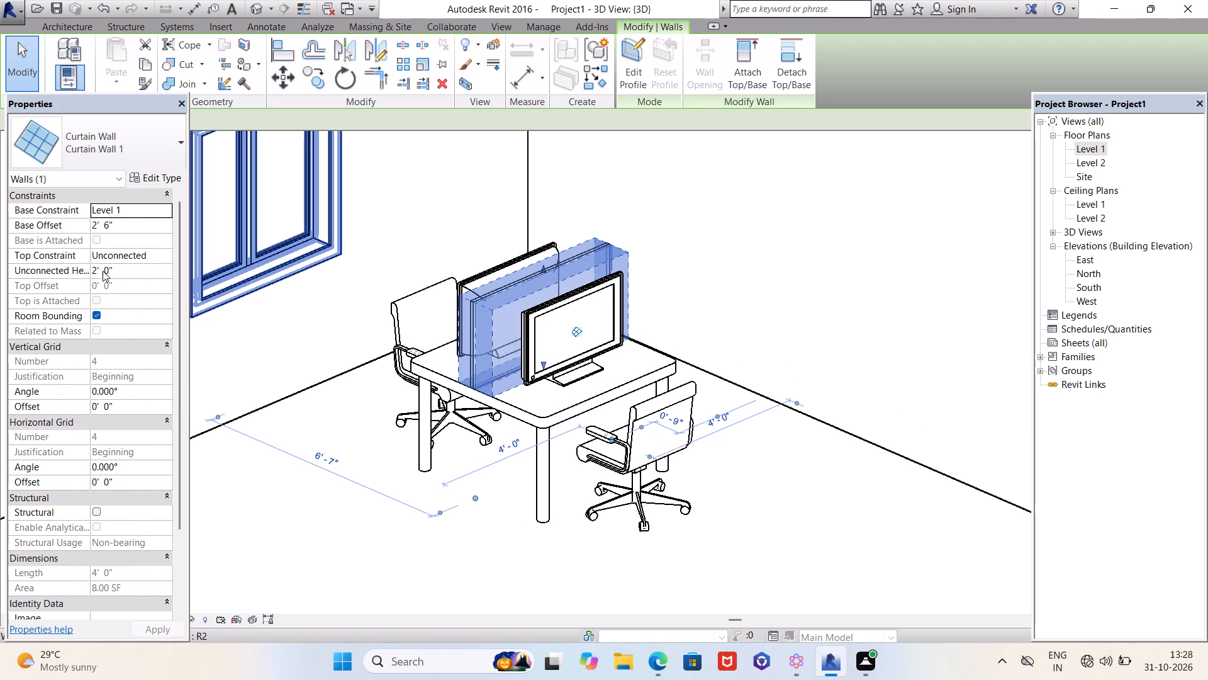
click(132, 268)
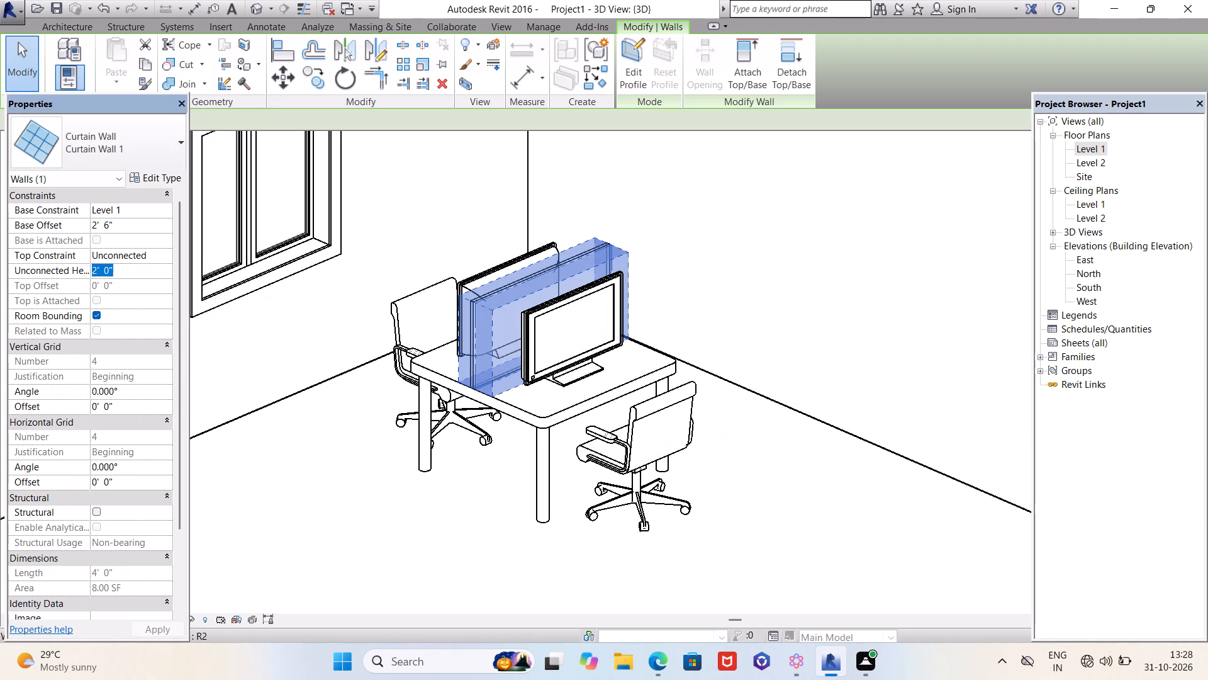
text(3')
key(Return)
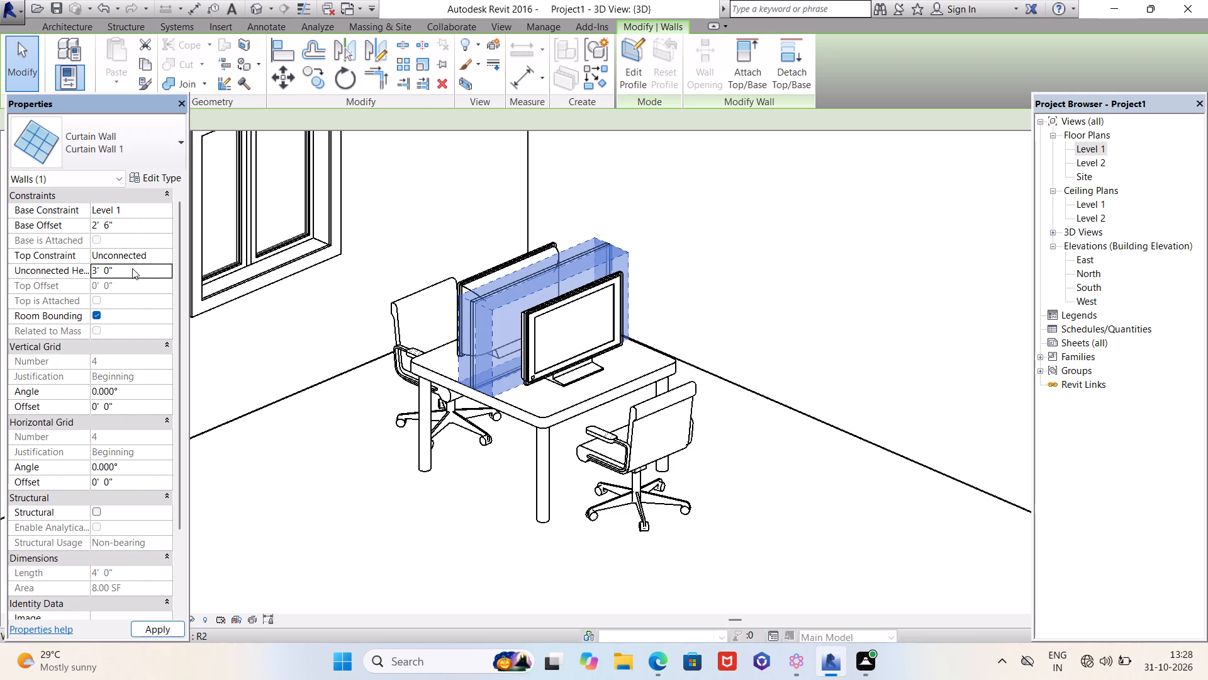
scroll(133, 268, up, 1)
click(157, 627)
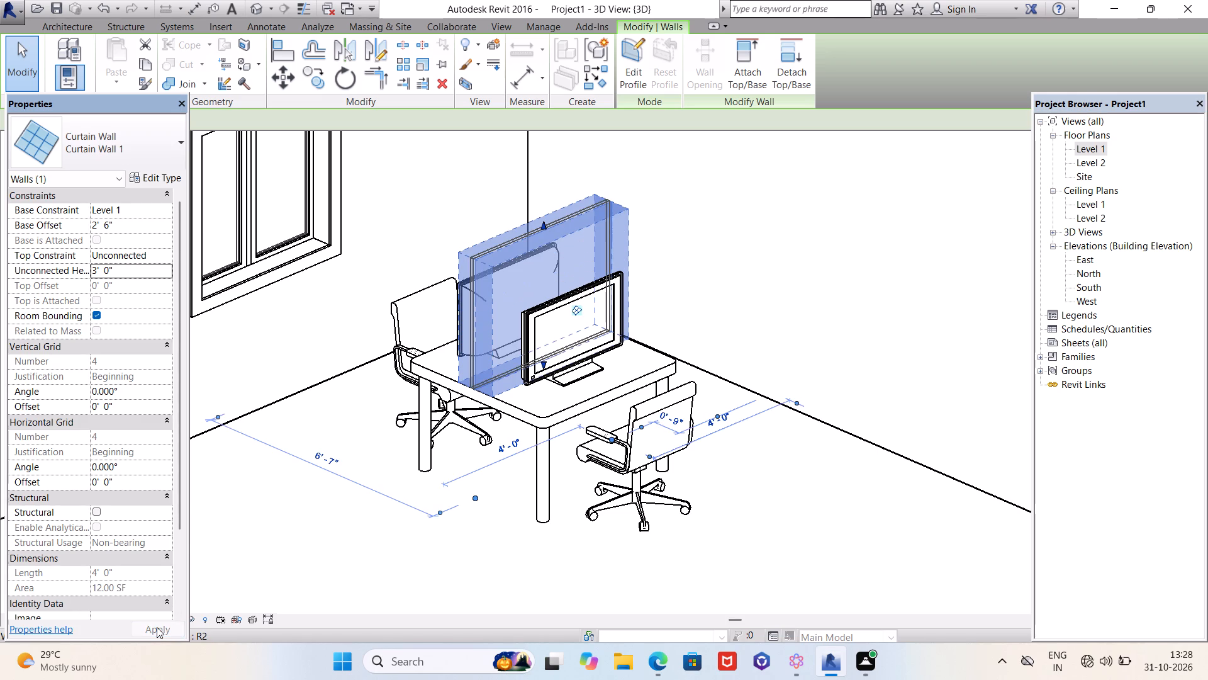
Deselect the divider and review the finished two-person workstation and the surrounding rooms in 3D.
key(Escape)
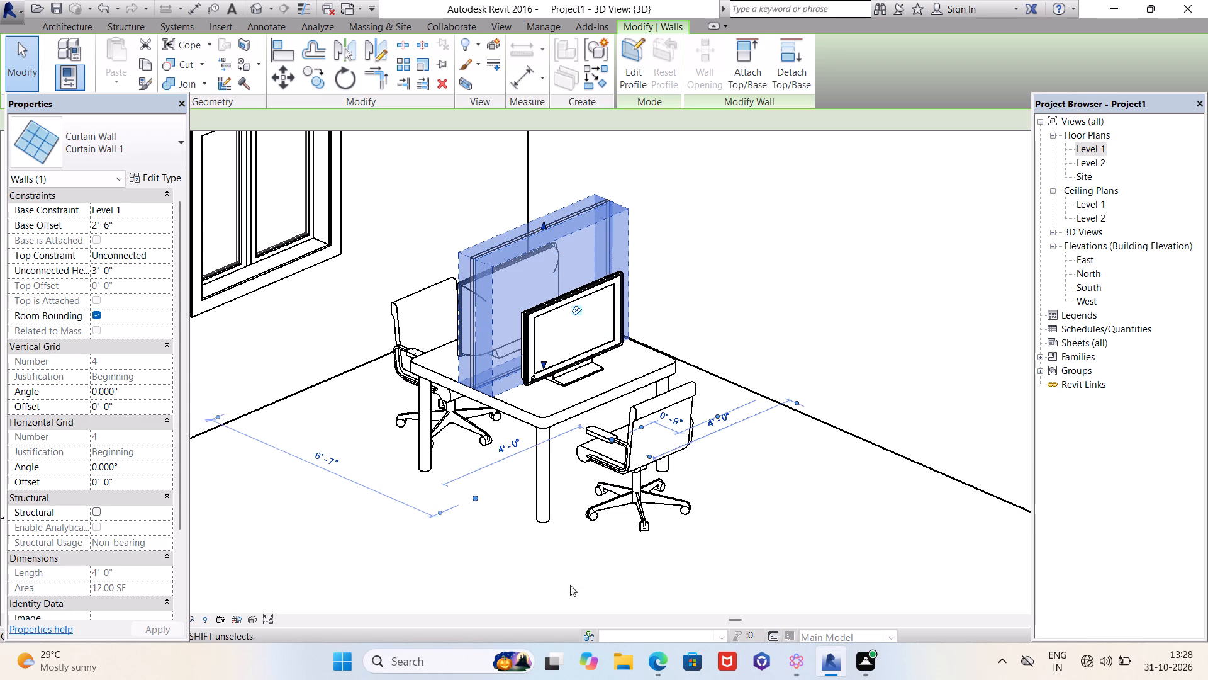
key(grave)
key(grave)
key(Escape)
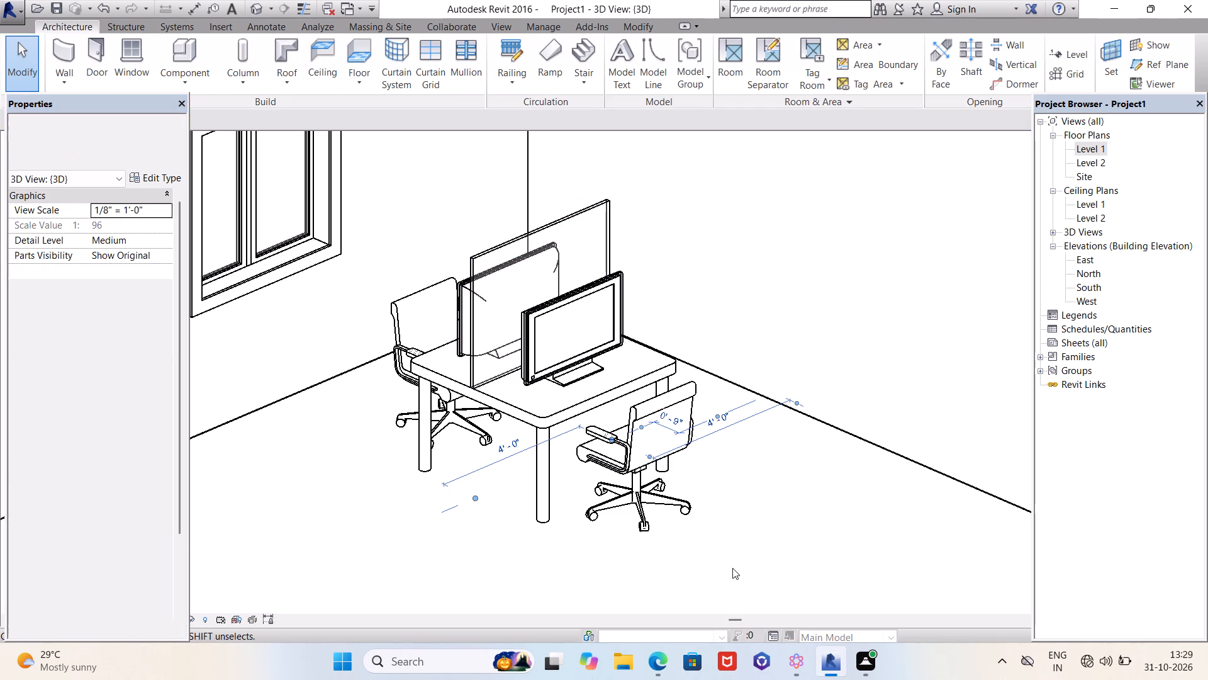
key(Escape)
key(Escape)
key(Escape)
key(Escape)
click(798, 562)
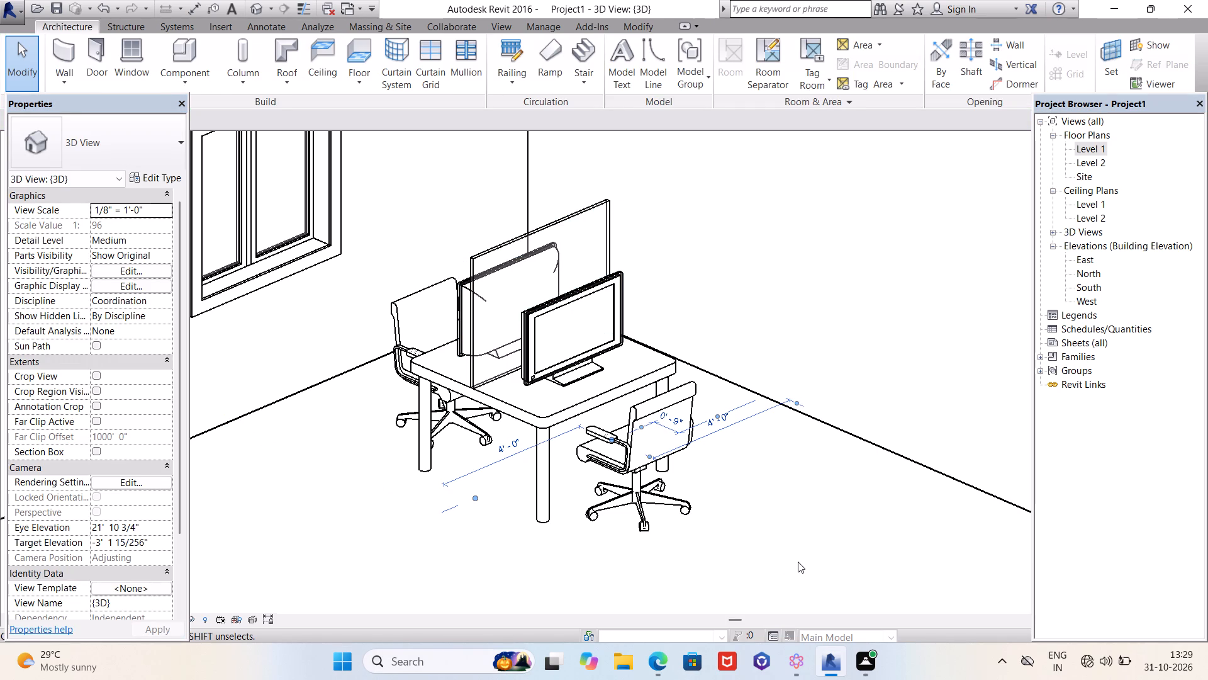
double_click(417, 557)
key(Escape)
key(Escape)
scroll(581, 535, down, 3)
scroll(573, 537, up, 2)
scroll(573, 537, down, 1)
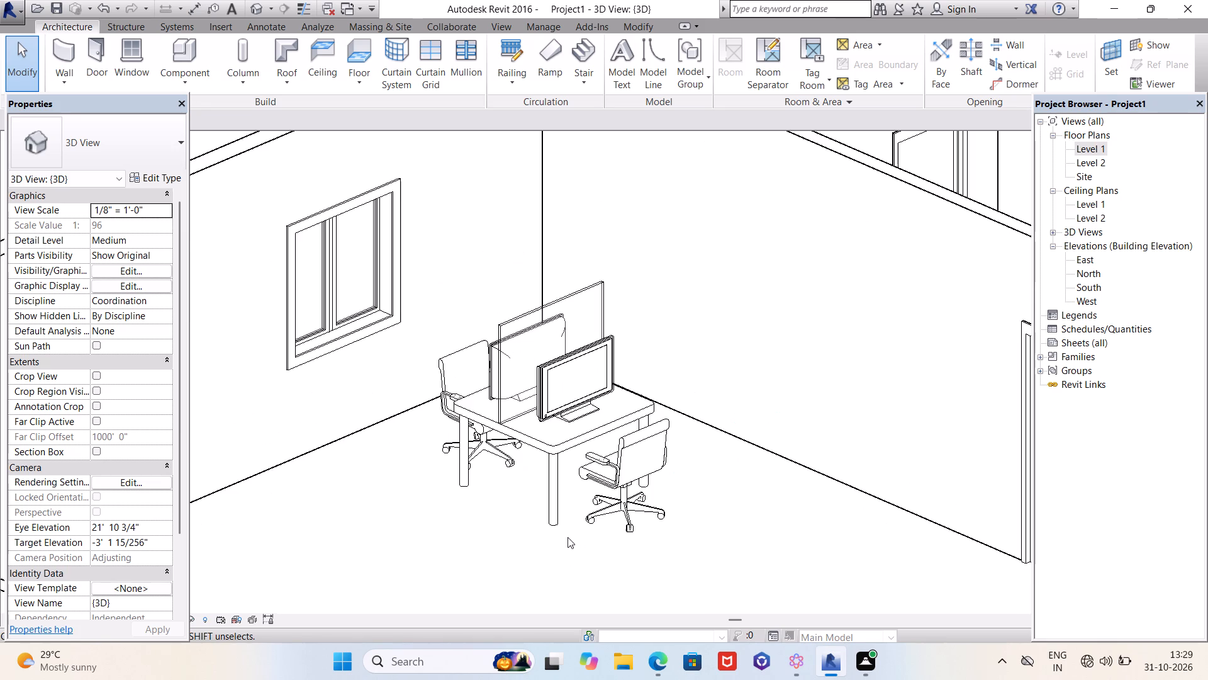
shift+middle_click(458, 546)
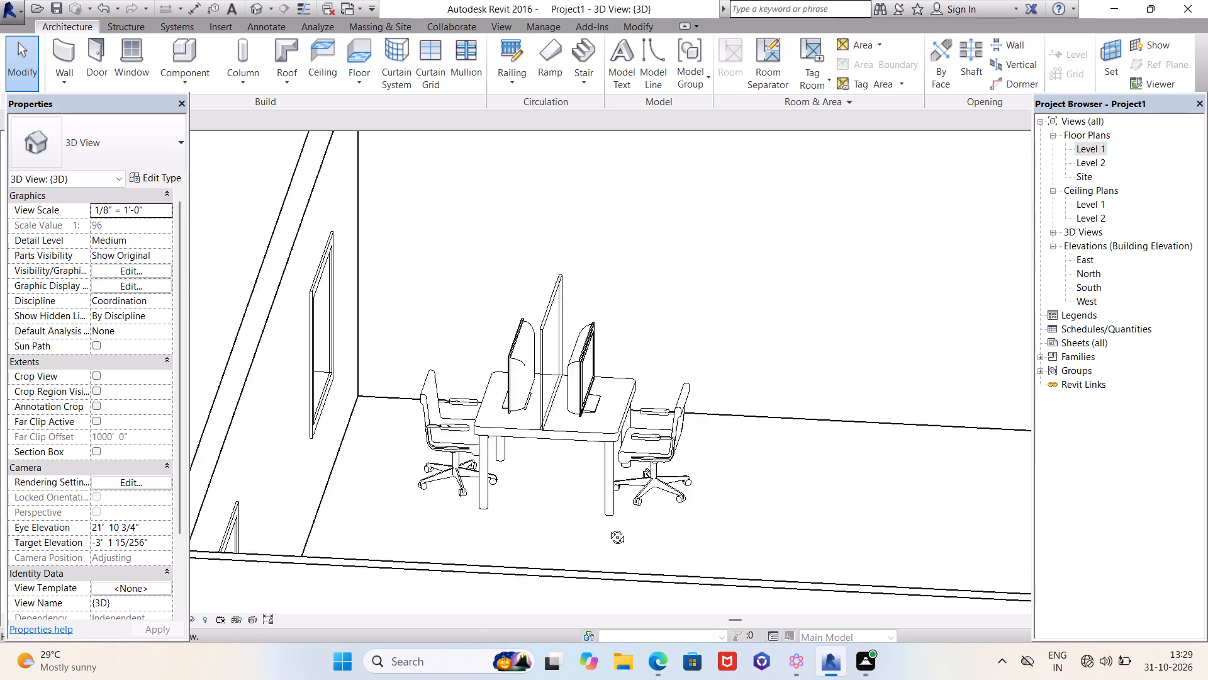
scroll(546, 466, down, 9)
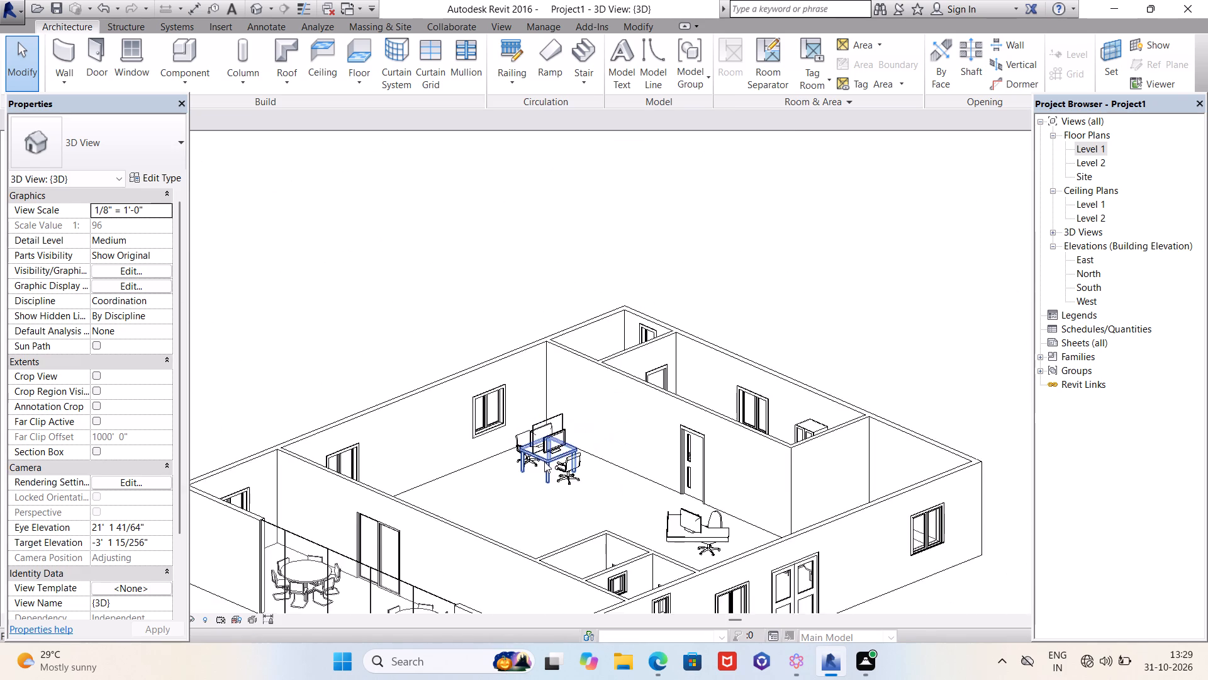
scroll(544, 462, down, 3)
shift+middle_drag(537, 418, 518, 558)
scroll(524, 527, up, 5)
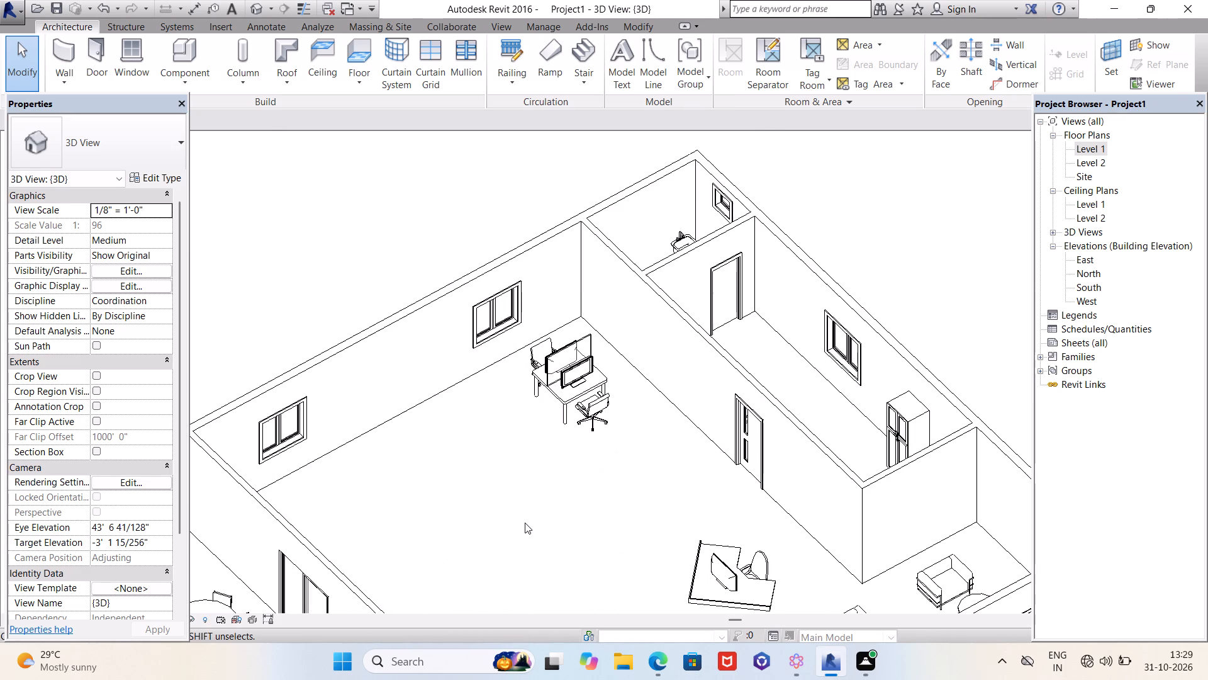
On the Level 1 plan, copy the complete two-person workstation, with its chairs, screens and divider, 10'-0" straight south.
double_click(1087, 151)
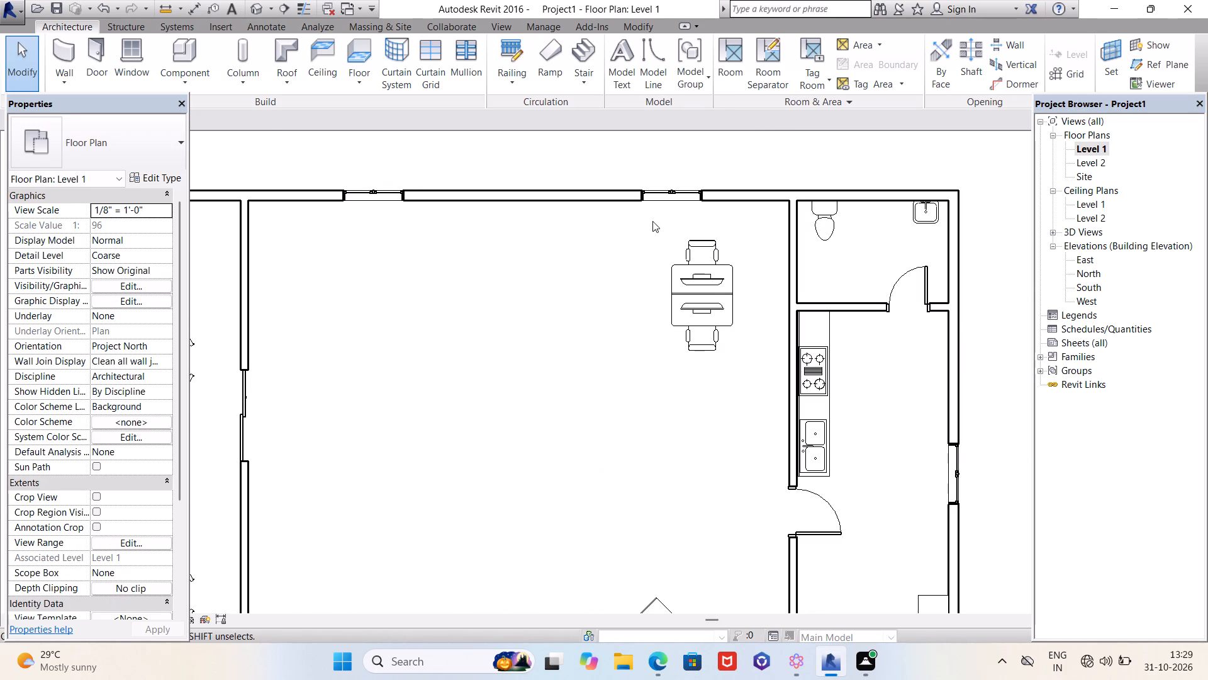
drag(652, 221, 746, 367)
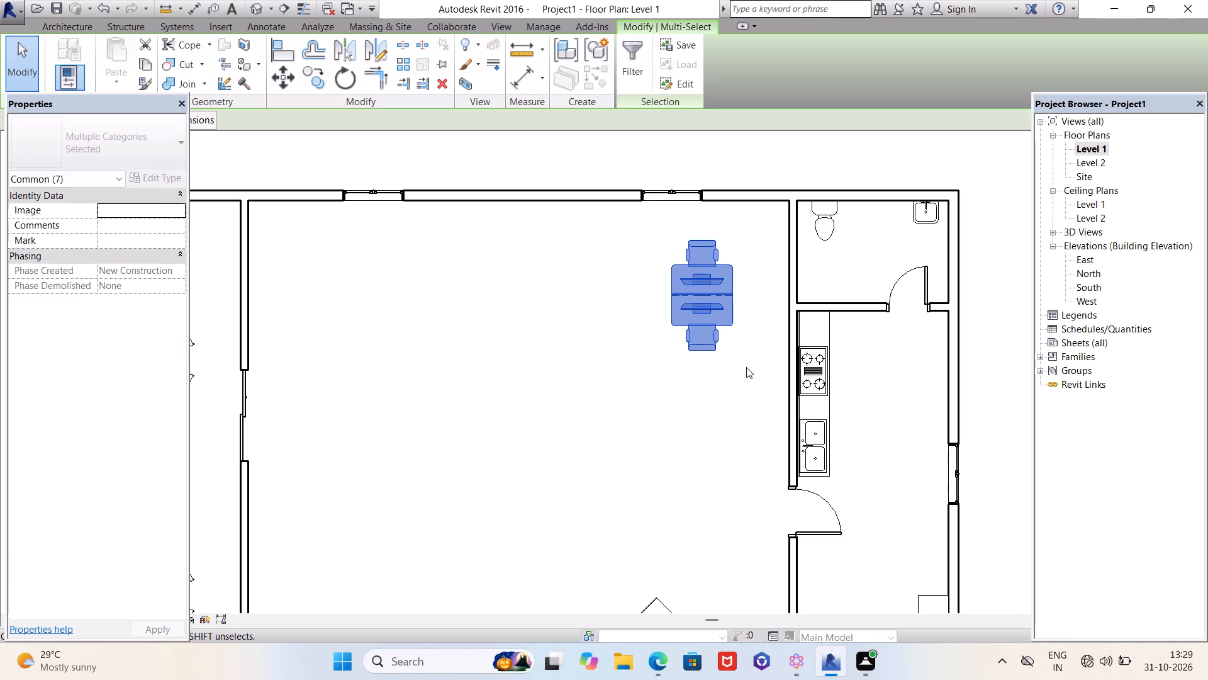
click(313, 81)
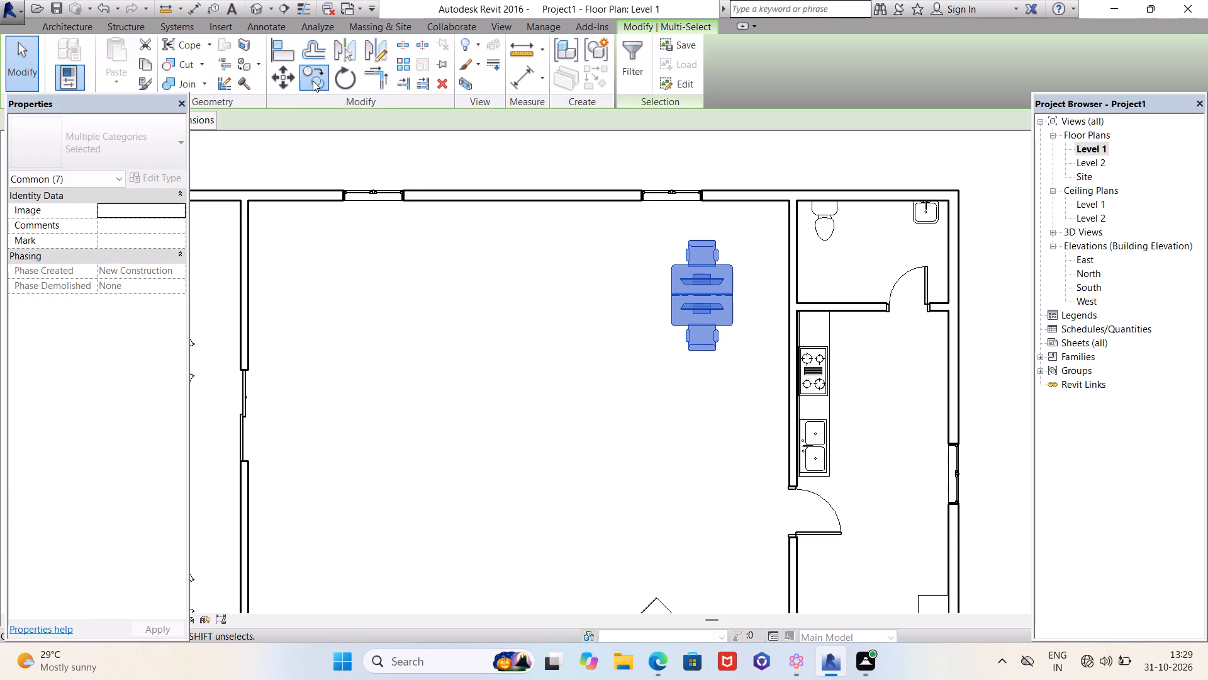
scroll(484, 210, down, 3)
scroll(621, 240, up, 3)
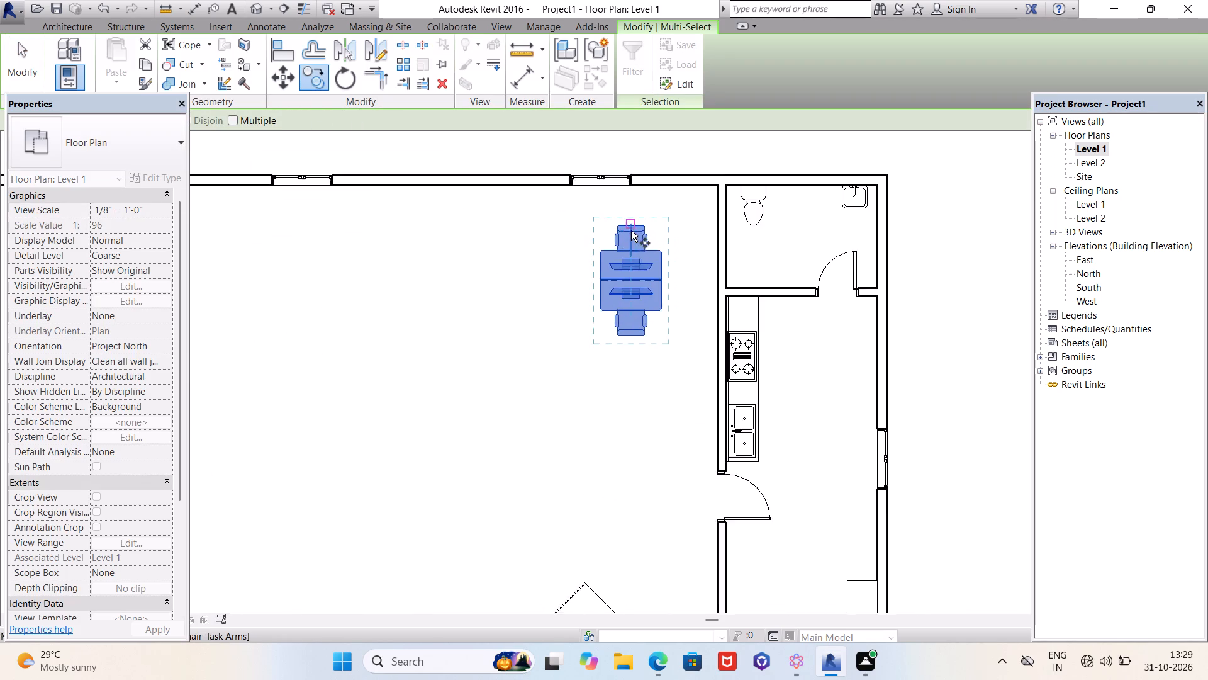
scroll(633, 229, up, 4)
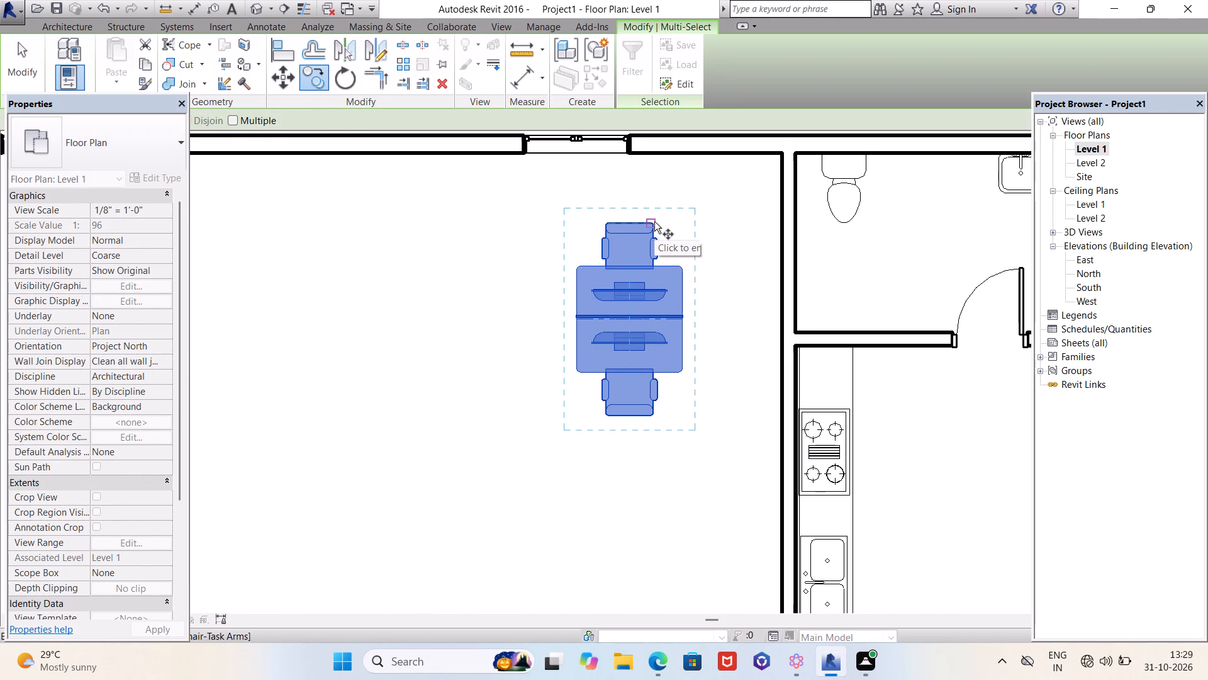
click(682, 267)
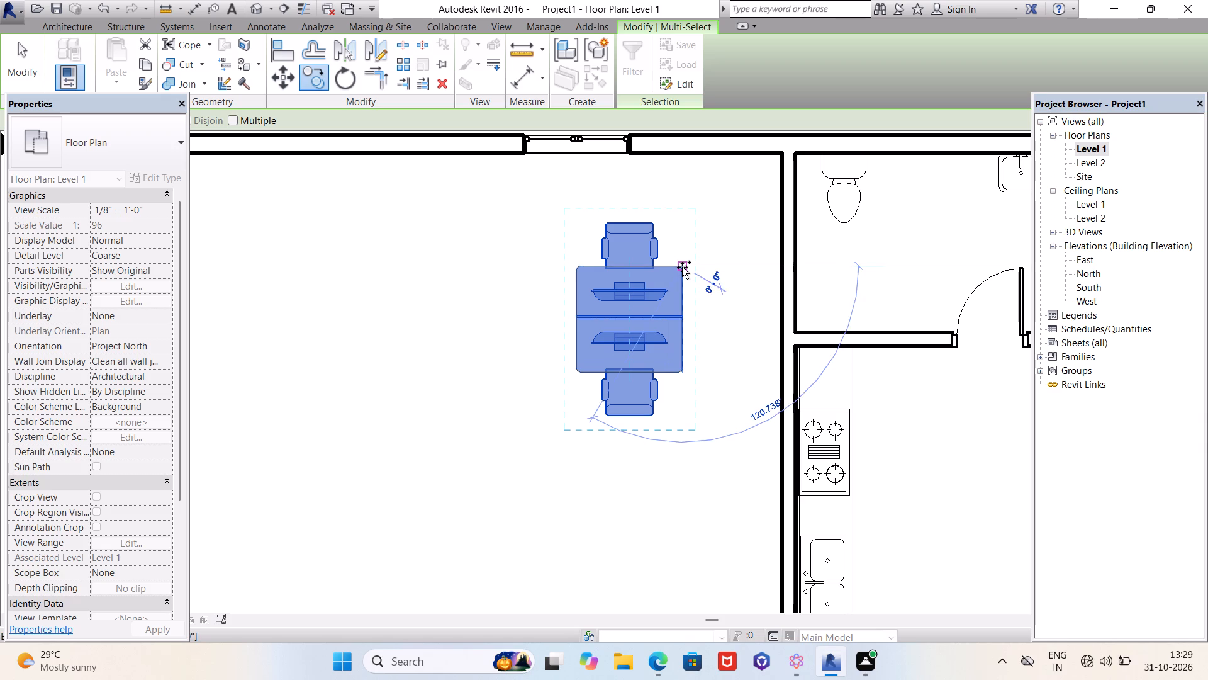
scroll(682, 267, down, 6)
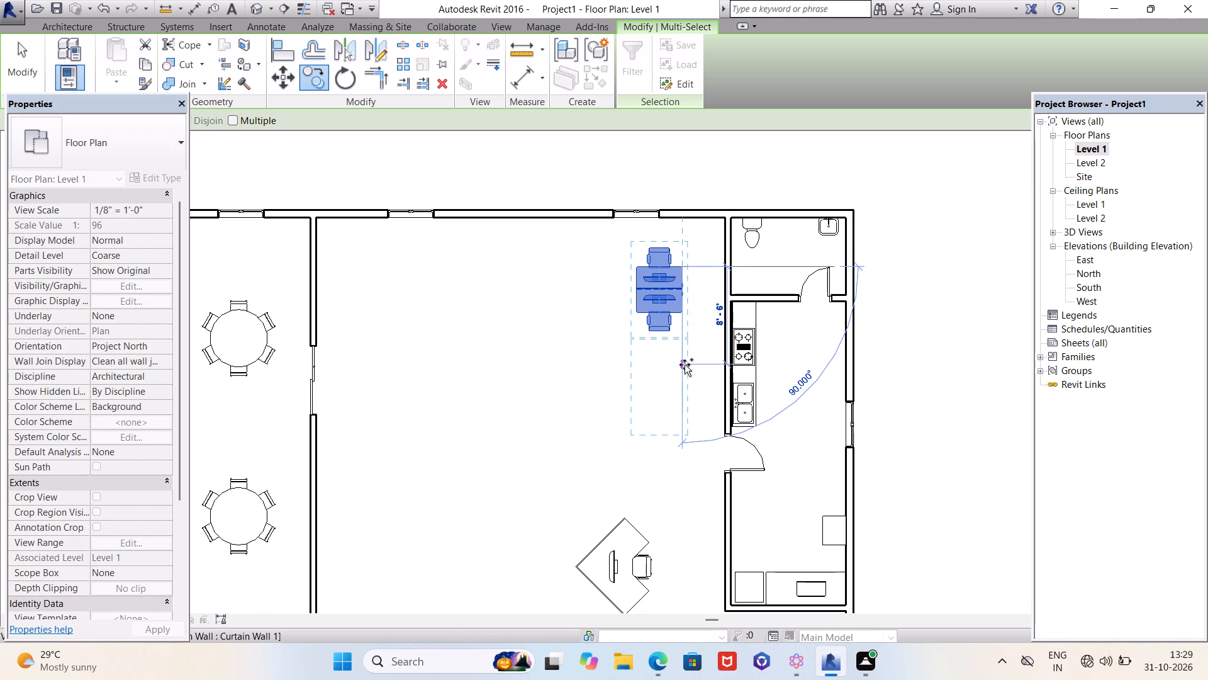
key(Escape)
scroll(672, 264, up, 4)
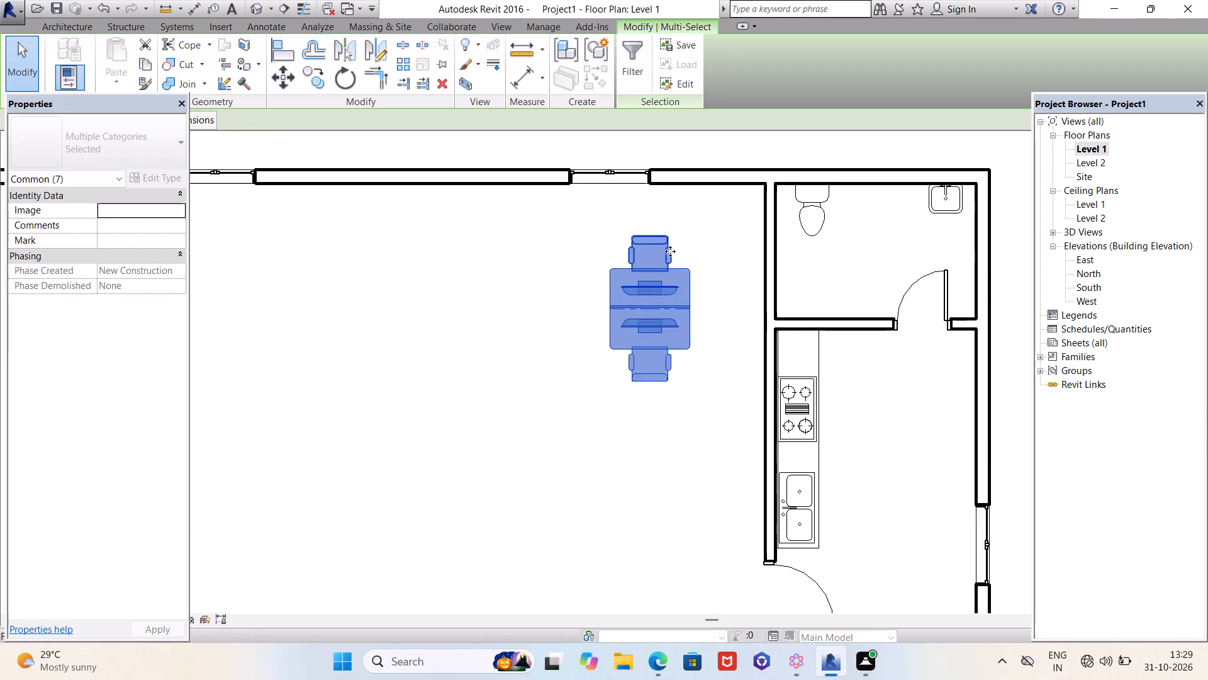
scroll(669, 249, up, 3)
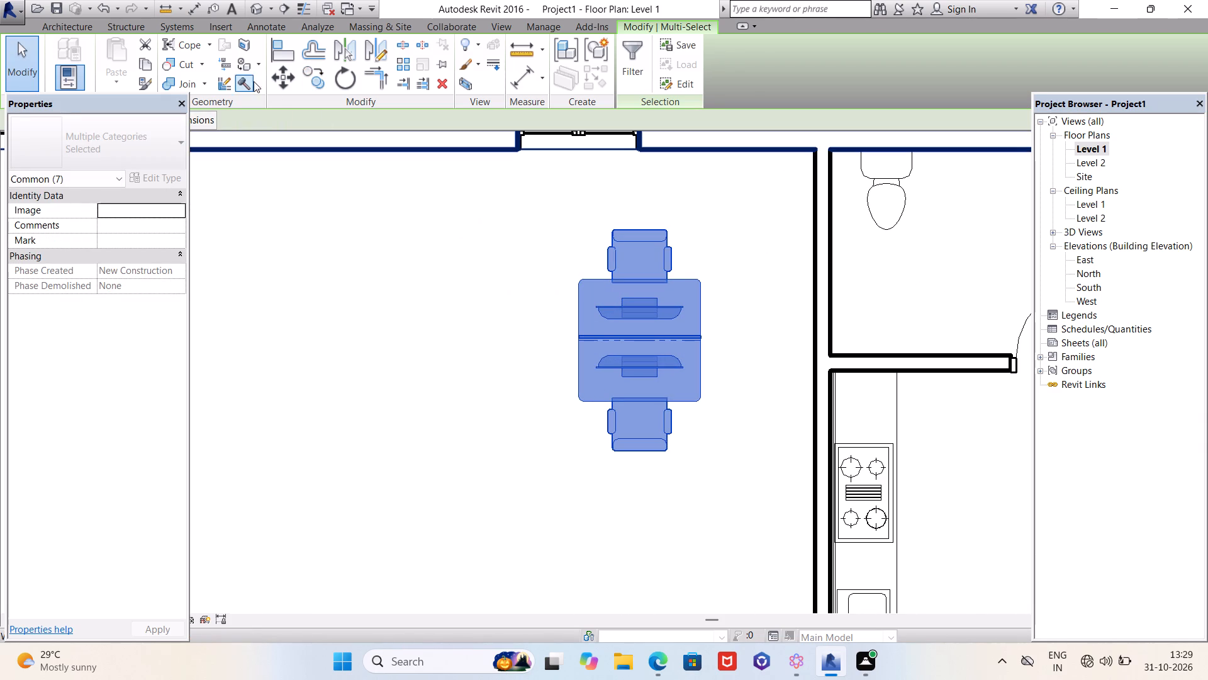
click(308, 76)
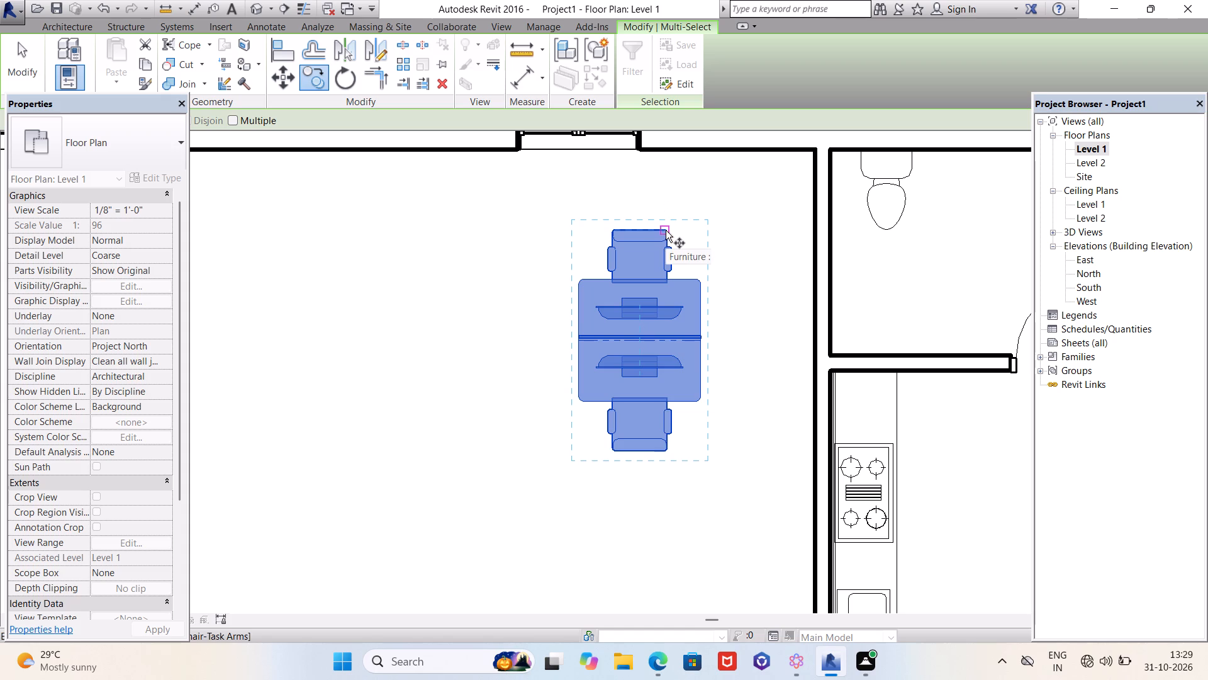
click(345, 55)
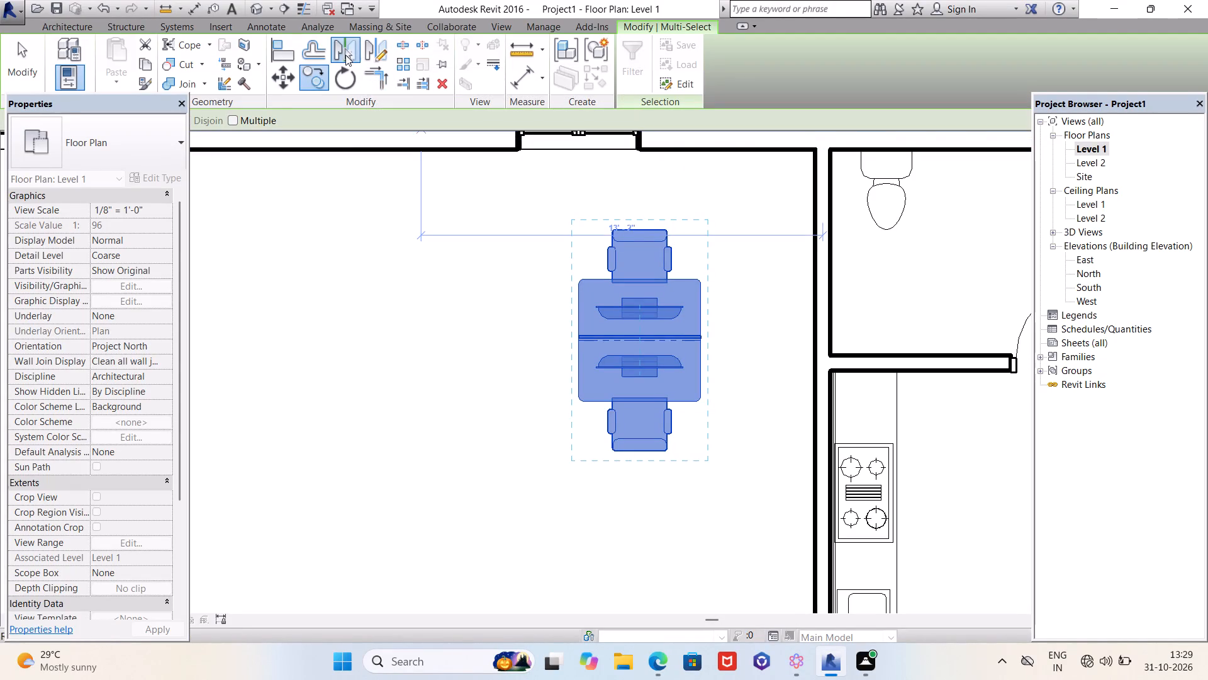
scroll(683, 221, down, 8)
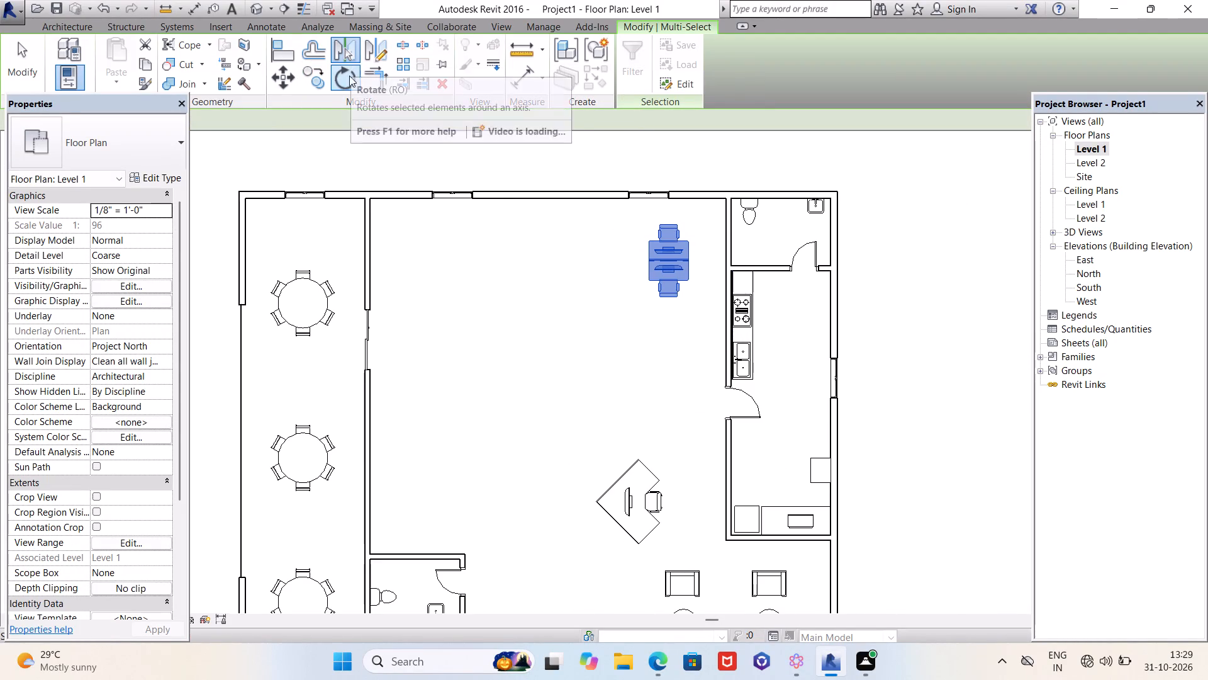
click(313, 79)
scroll(654, 277, up, 4)
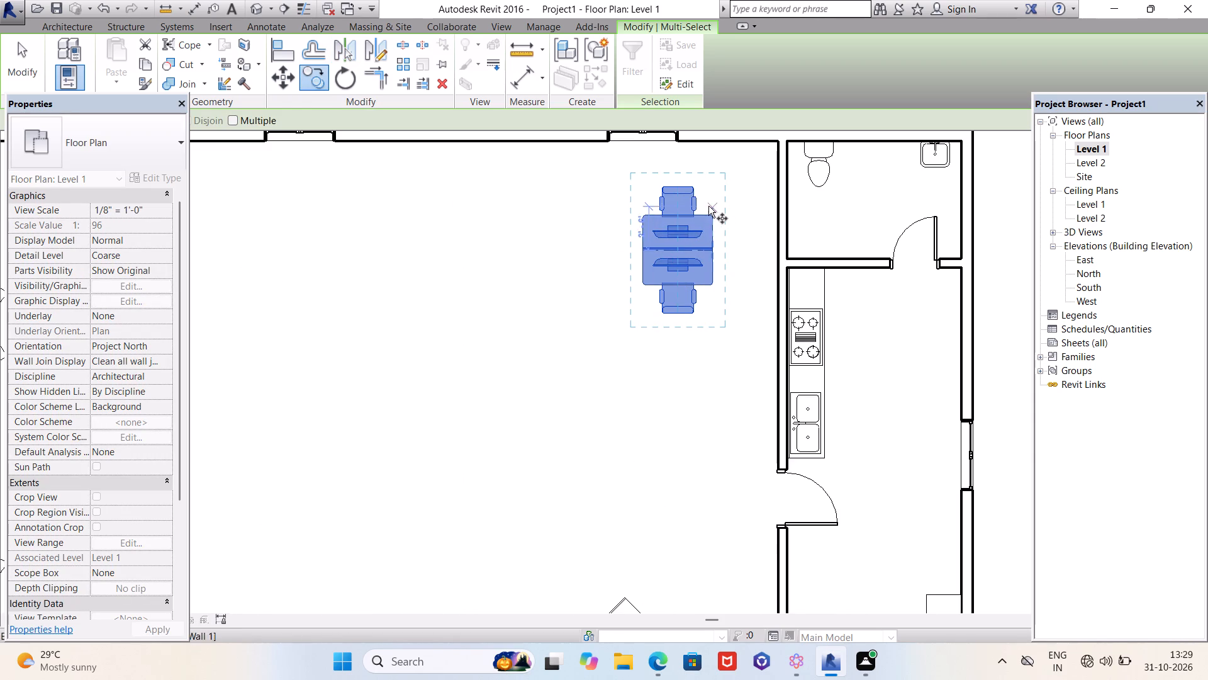
click(692, 188)
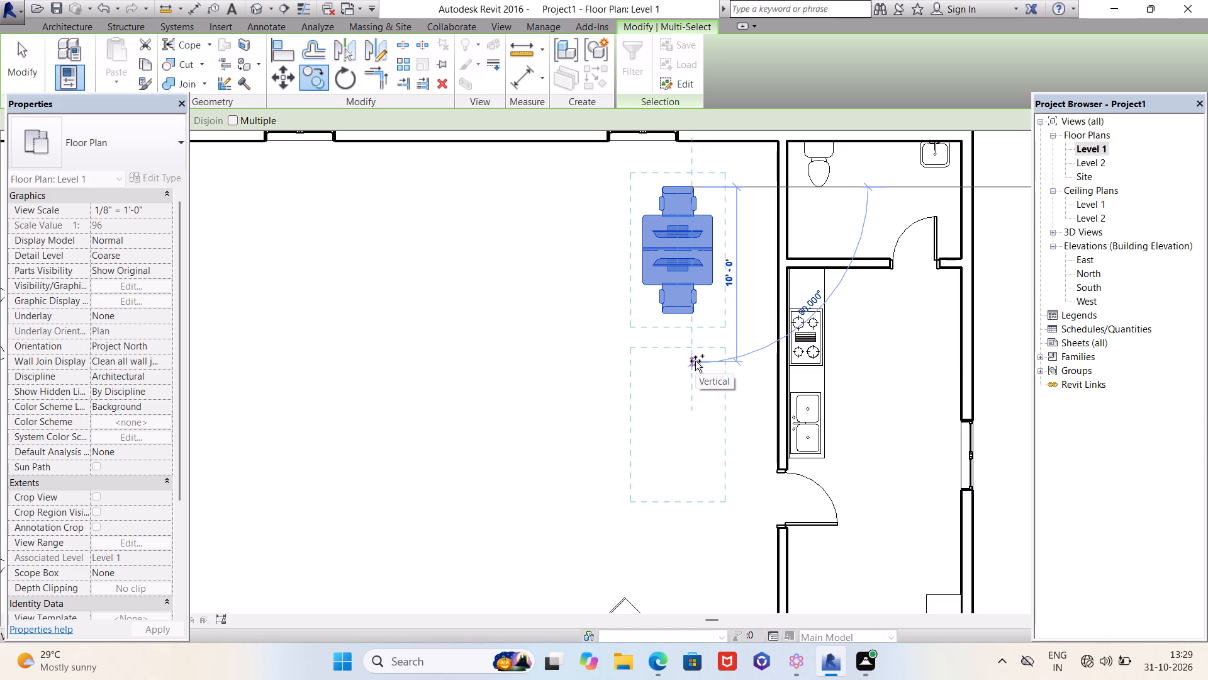
click(695, 361)
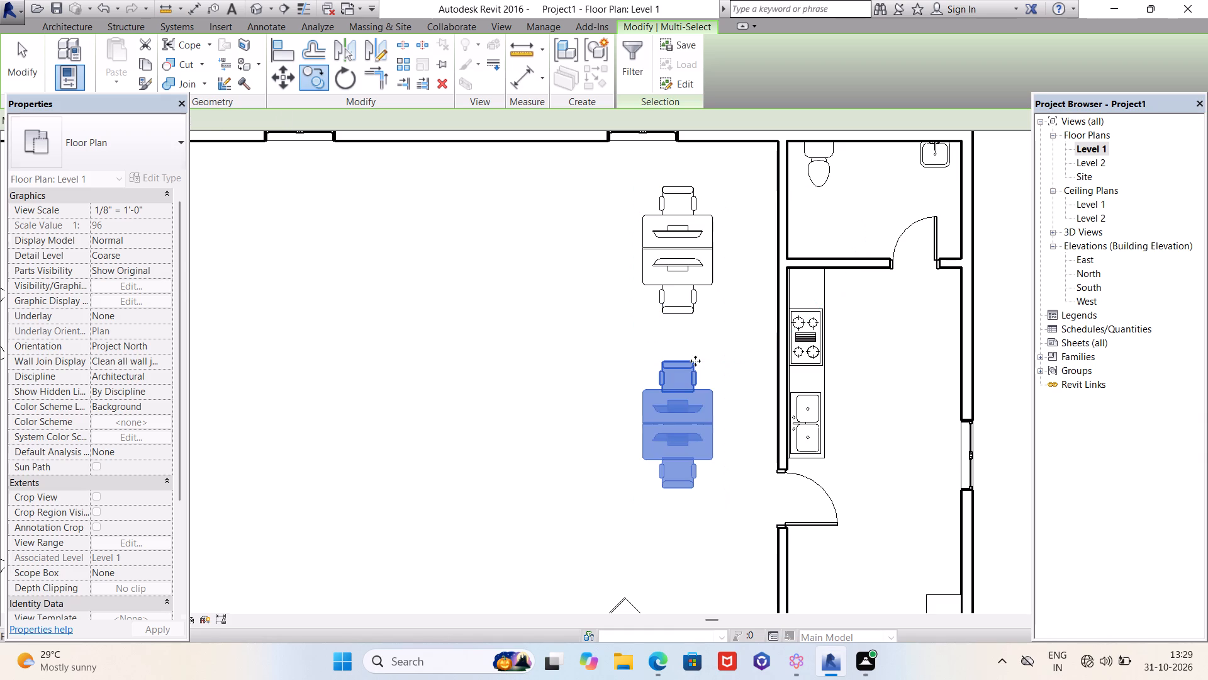
Nudge the 36" x 84" kitchen door south along its wall until it is about 16'-8" from the toilet partition.
scroll(835, 329, down, 4)
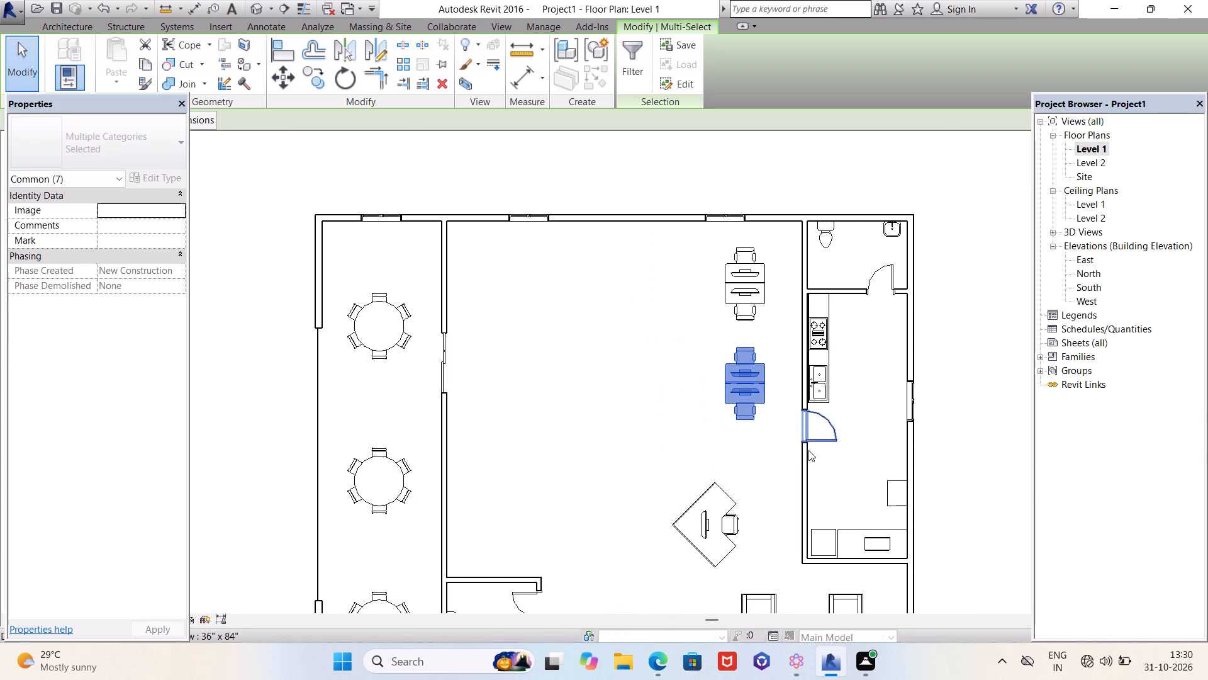
scroll(808, 450, up, 4)
click(841, 434)
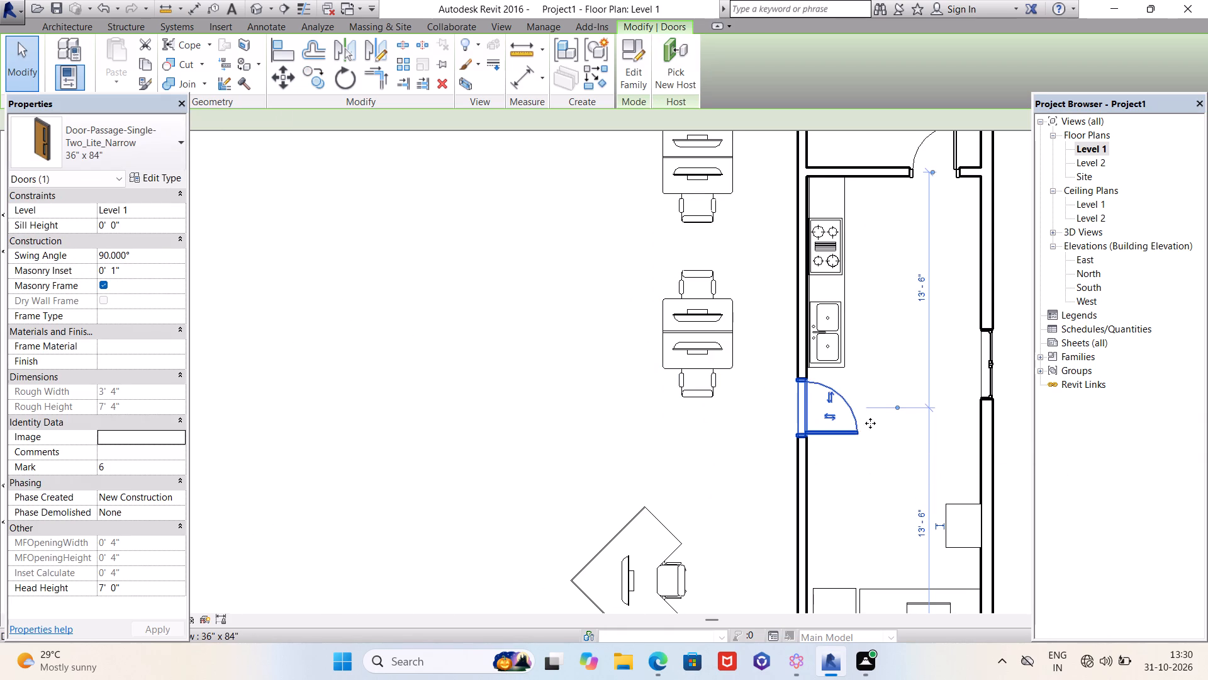
key(Down)
key(Down)
key(Down)
key(Down)
key(Down)
key(Down)
key(Down)
key(Down)
key(Down)
key(Down)
key(Down)
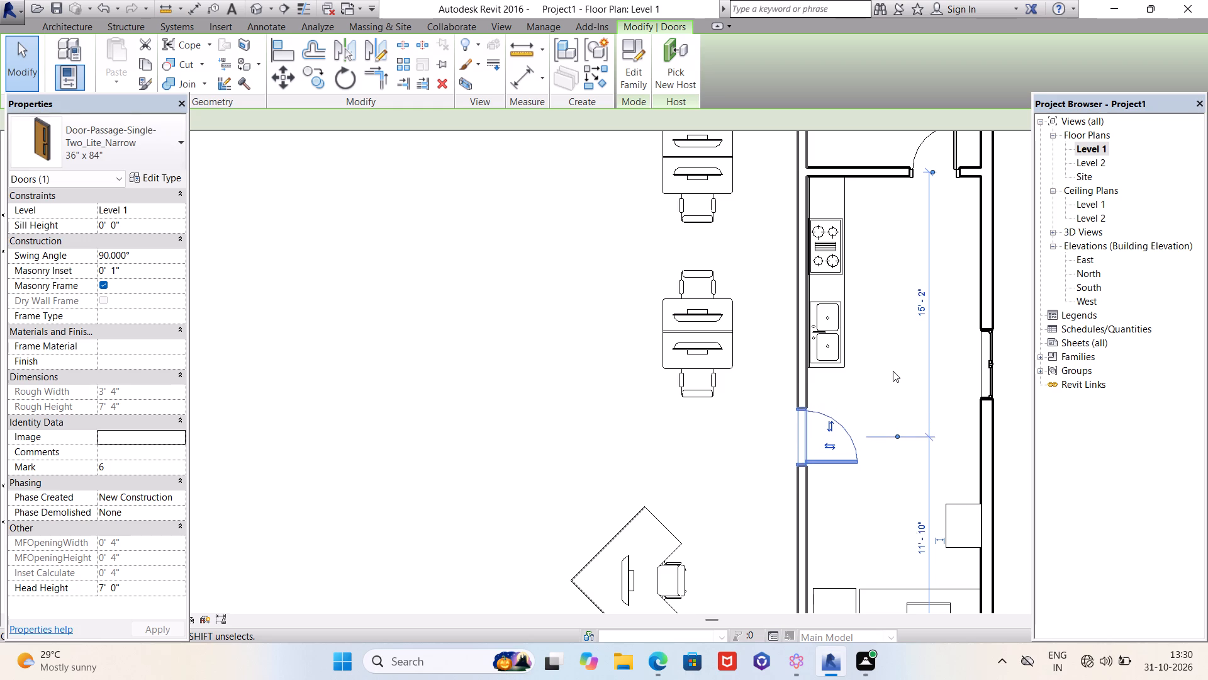
key(Down)
key(Down)
key(Down)
key(Down)
key(Down)
key(Down)
key(Down)
key(Down)
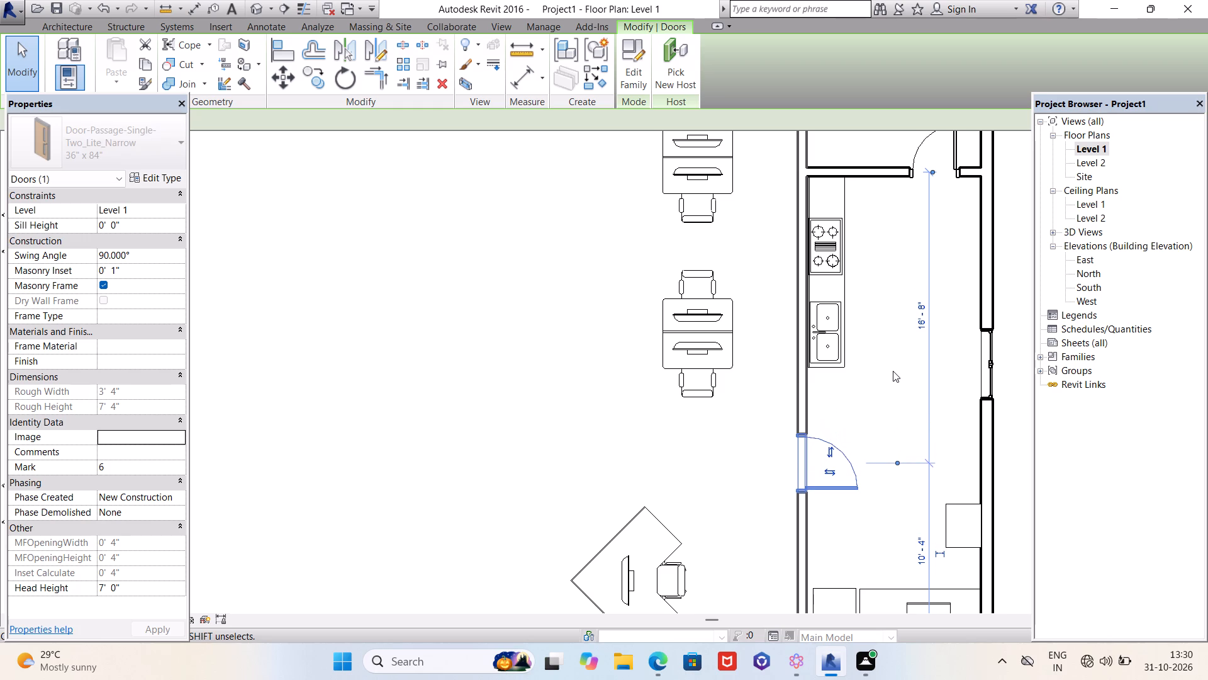
key(Escape)
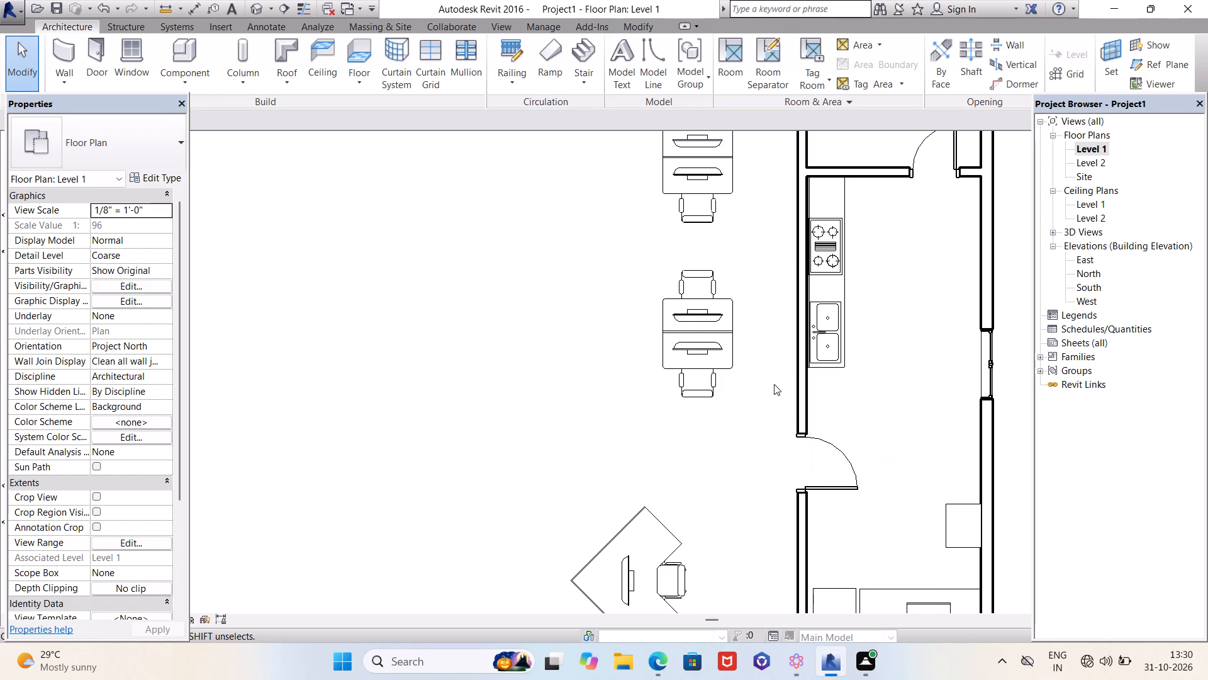
Array both two-person workstations linearly west across the main room: 4 ungrouped columns, with the last one 24'-6" from the original.
scroll(756, 405, down, 3)
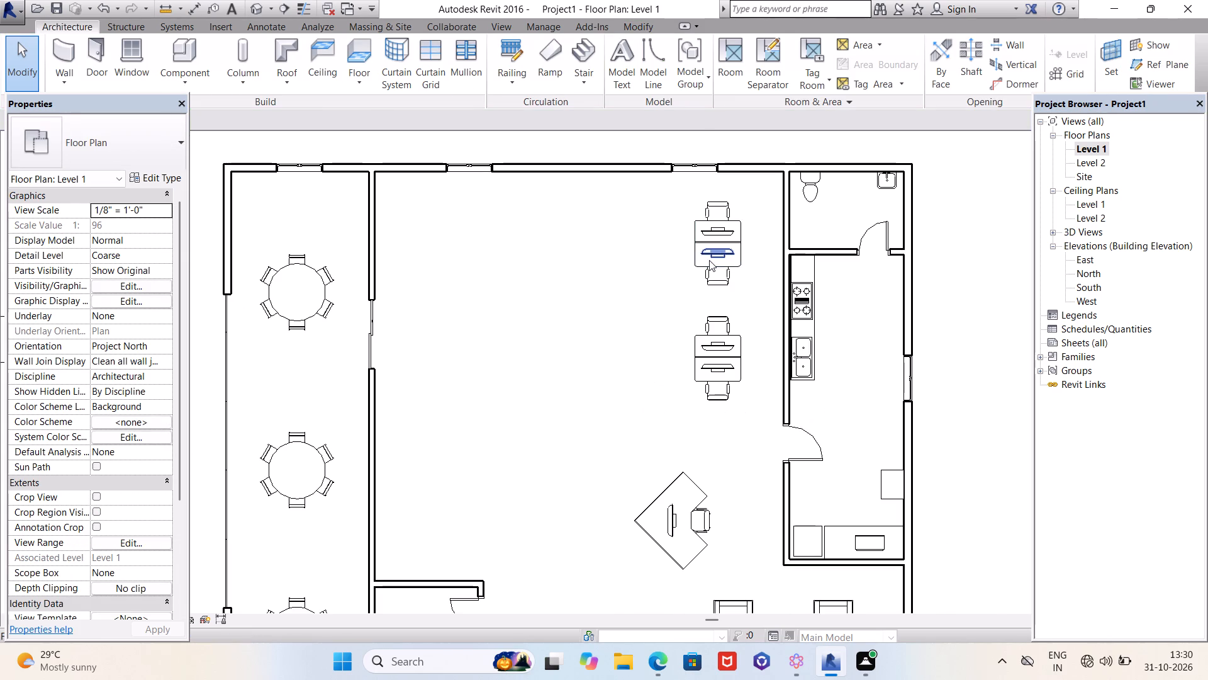
drag(679, 190, 749, 285)
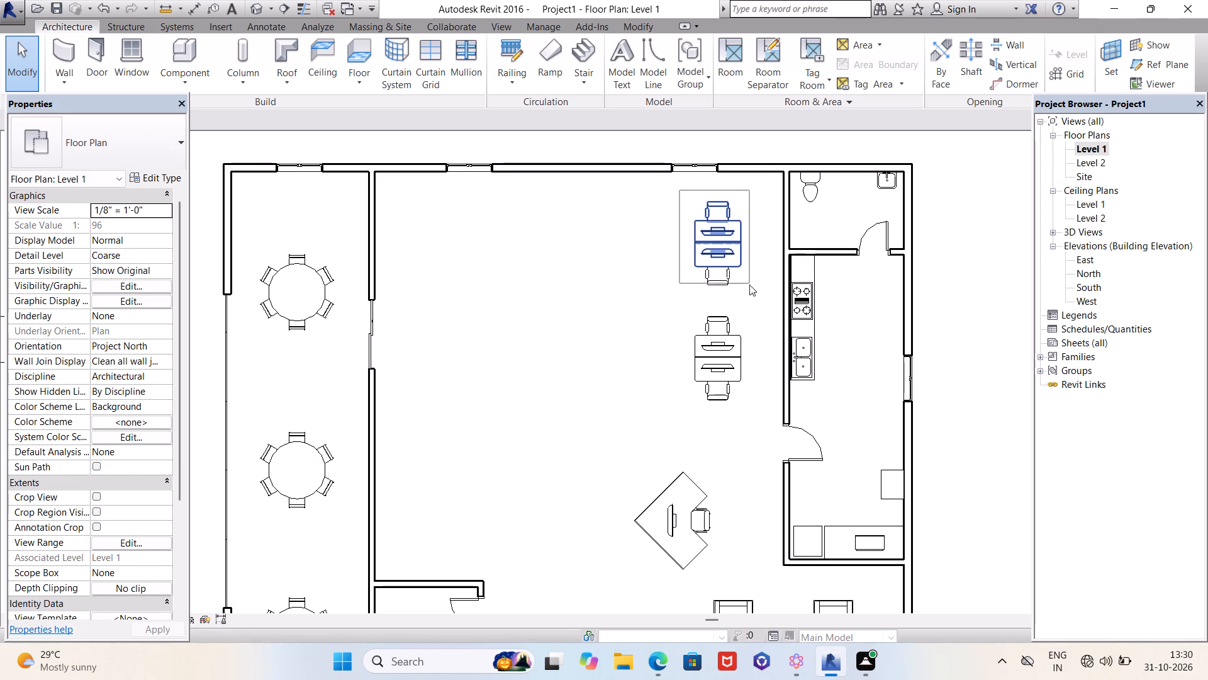
drag(749, 285, 755, 419)
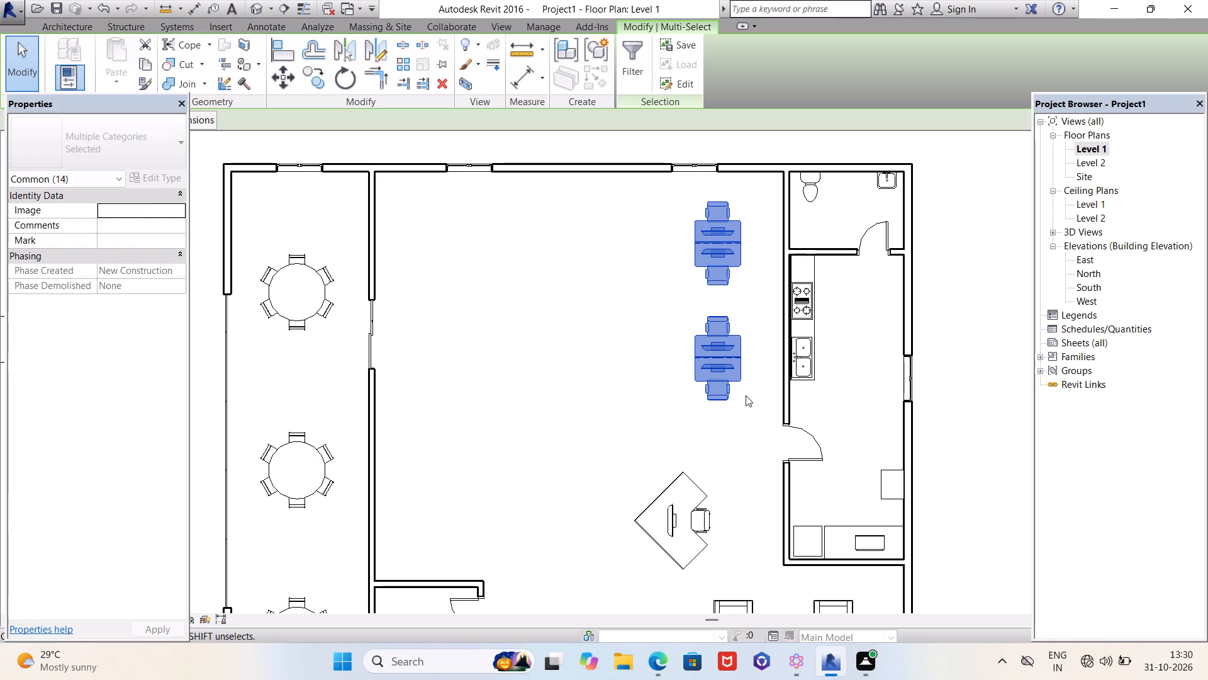
click(402, 69)
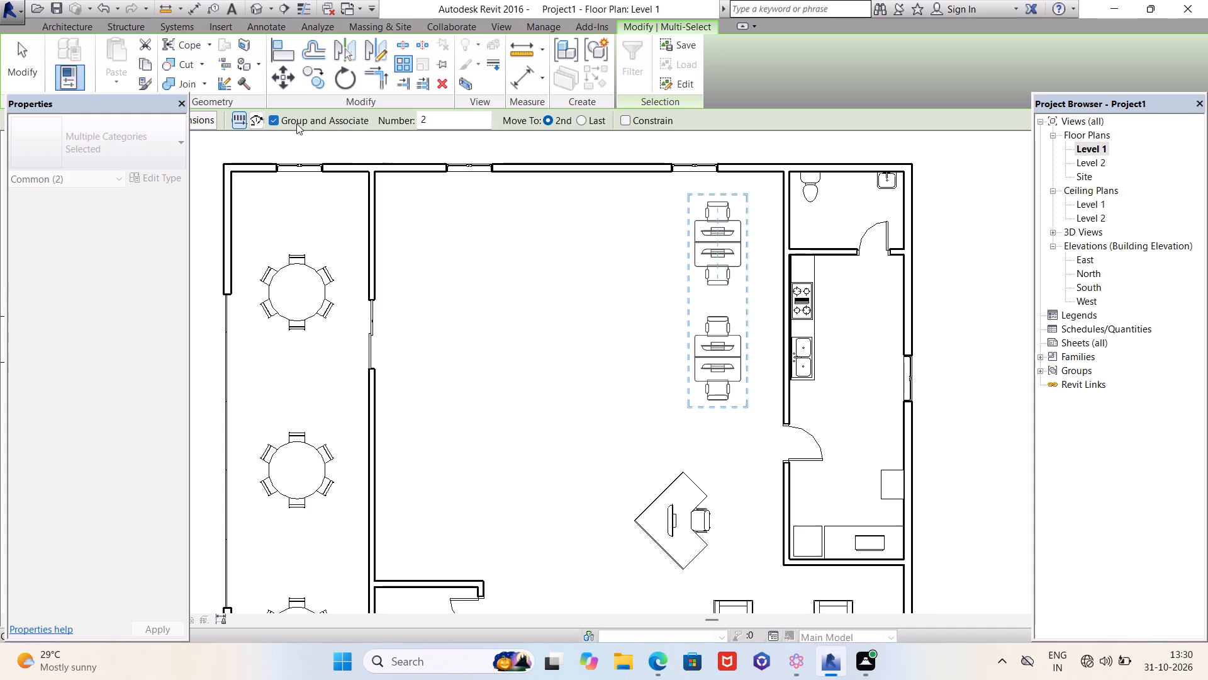
scroll(642, 250, down, 3)
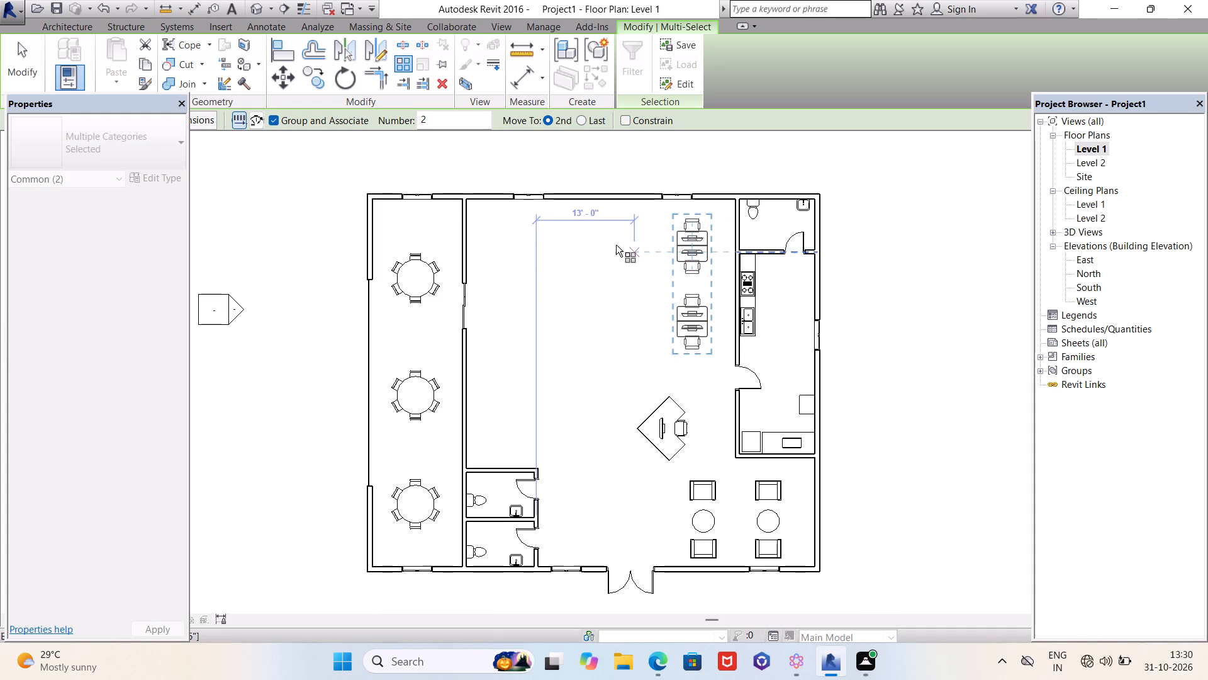
click(272, 120)
drag(109, 106, 108, 151)
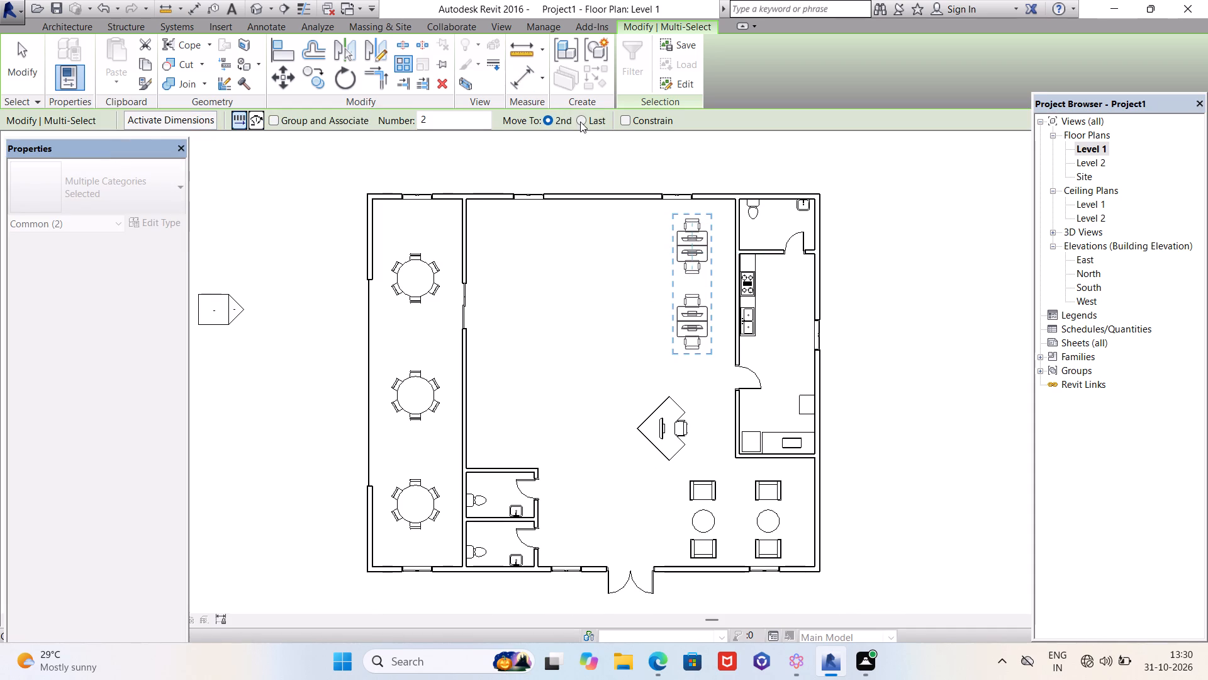
click(580, 121)
drag(452, 122, 417, 122)
key(4)
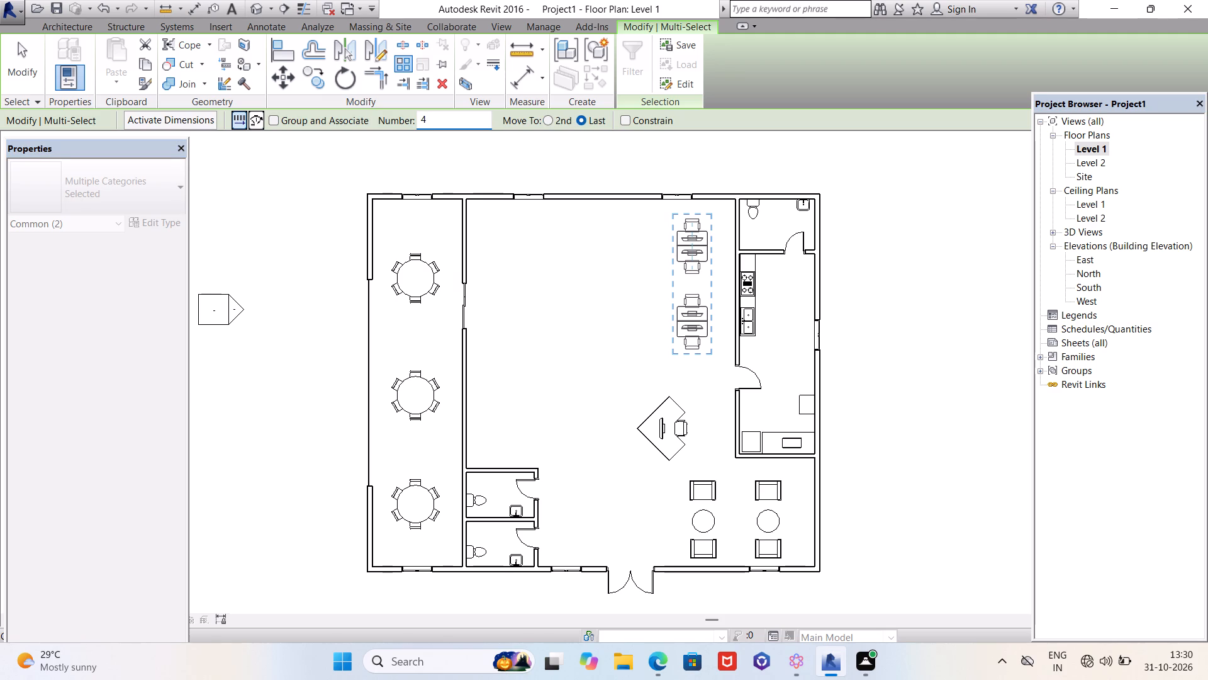
key(Return)
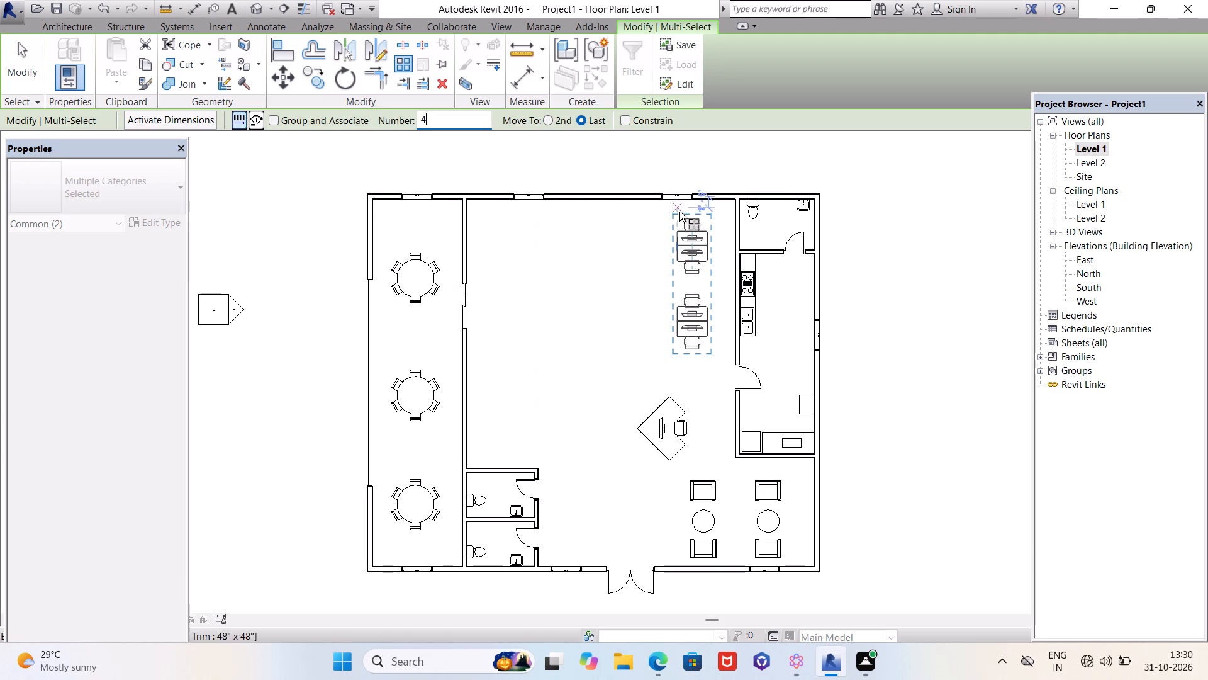
scroll(679, 212, up, 5)
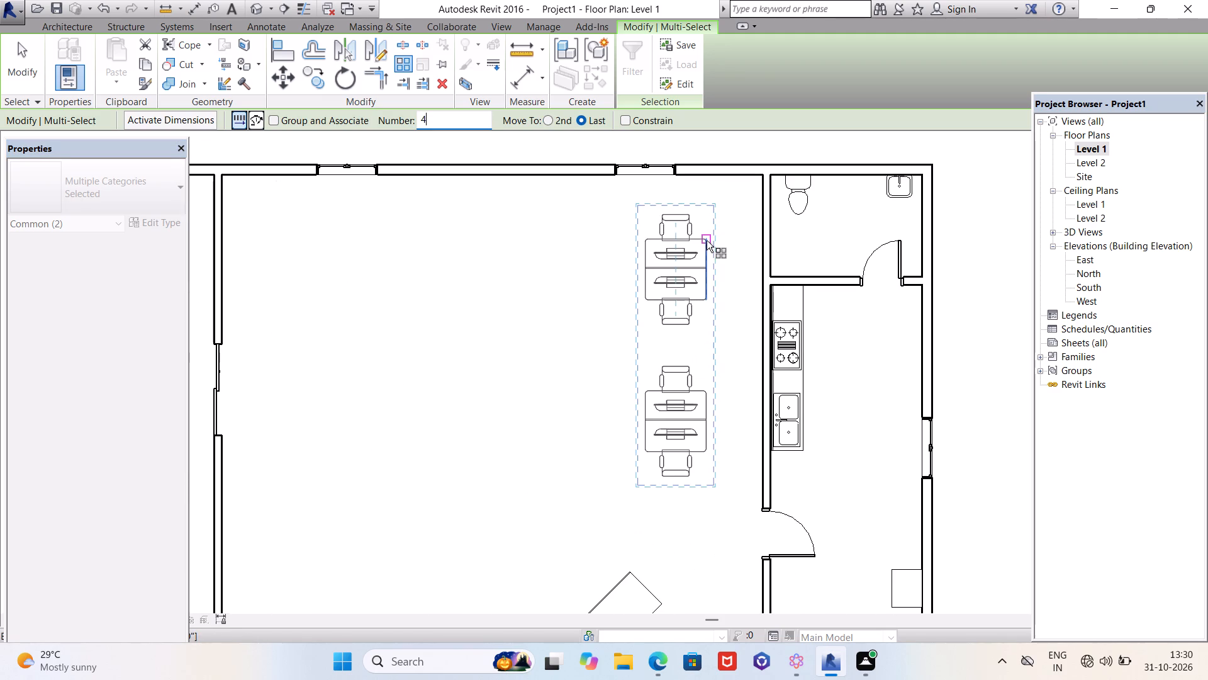
click(707, 241)
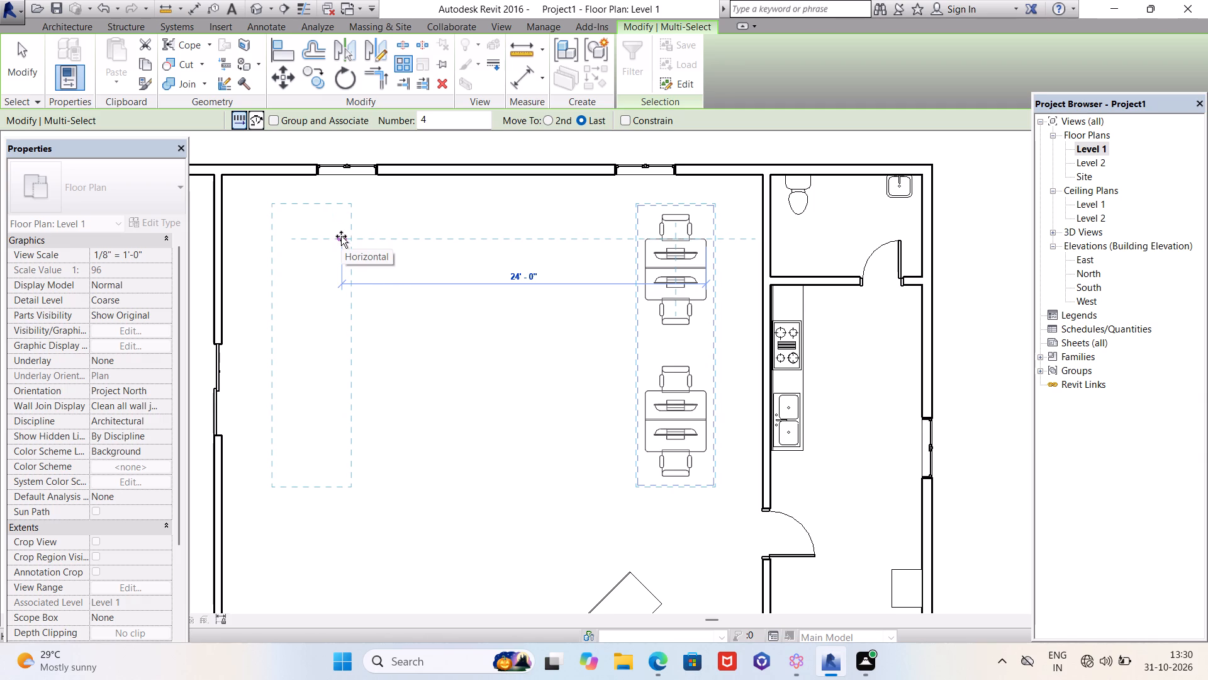
click(335, 235)
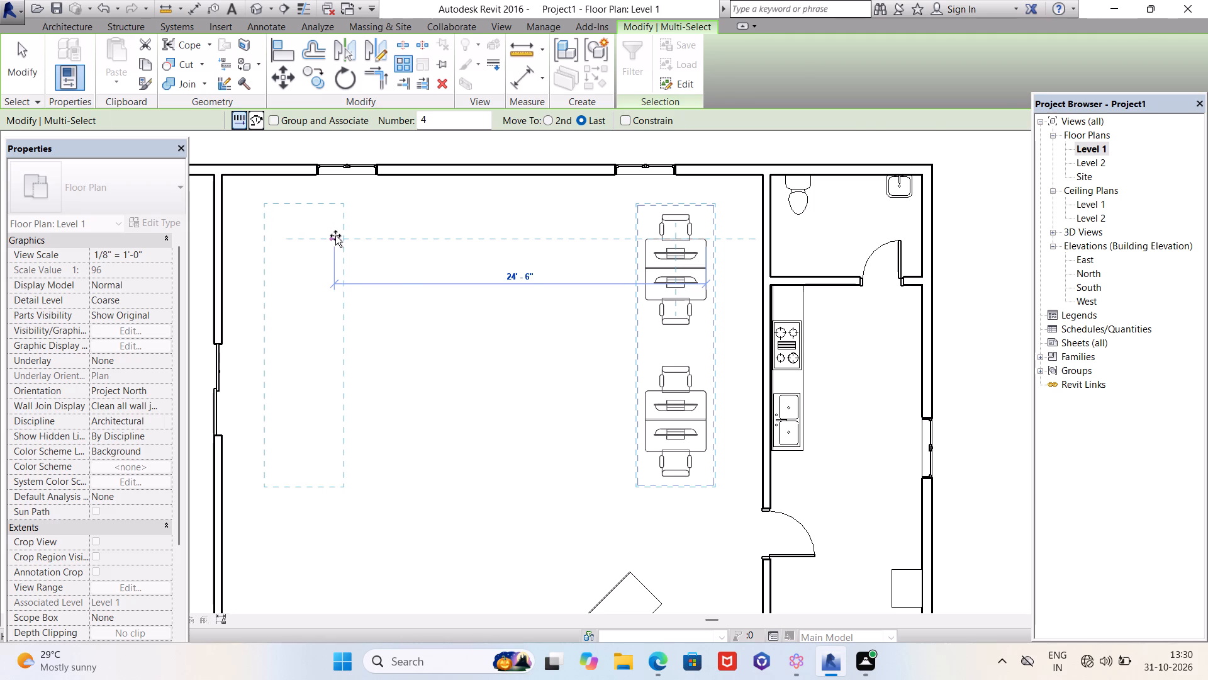
scroll(688, 251, down, 8)
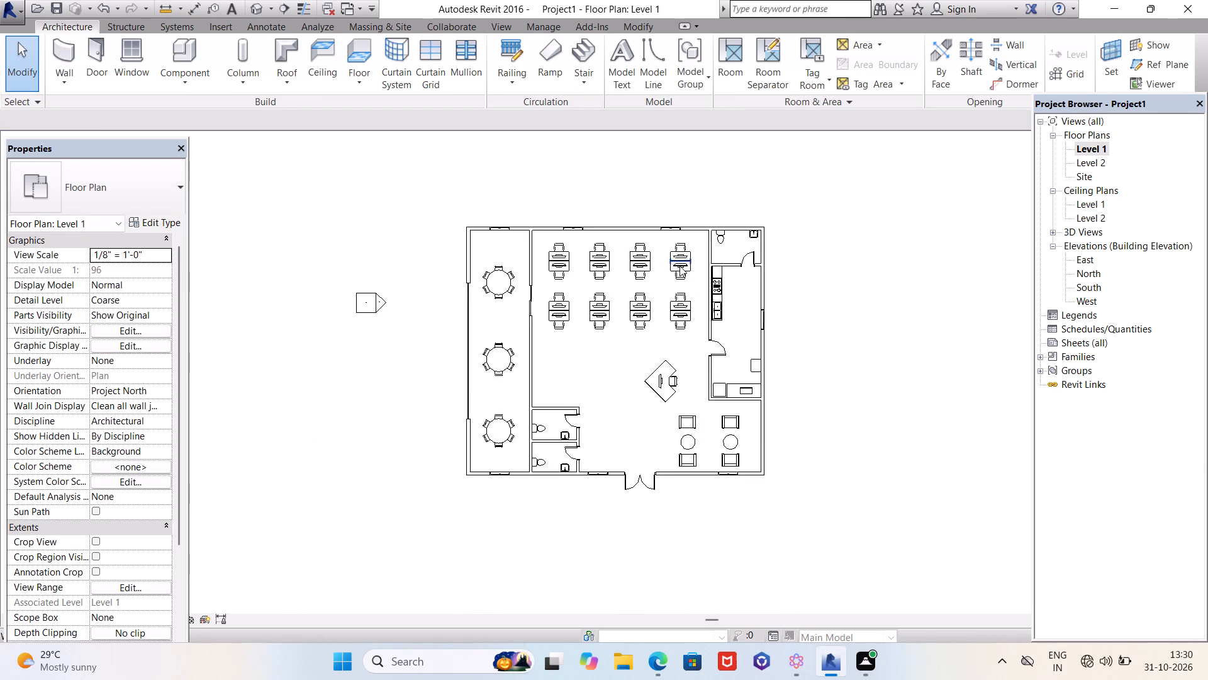
Nudge the 72" x 84" double sliding door south along its wall until it is about 12'-2" from the toilet wall.
scroll(679, 266, down, 1)
key(space)
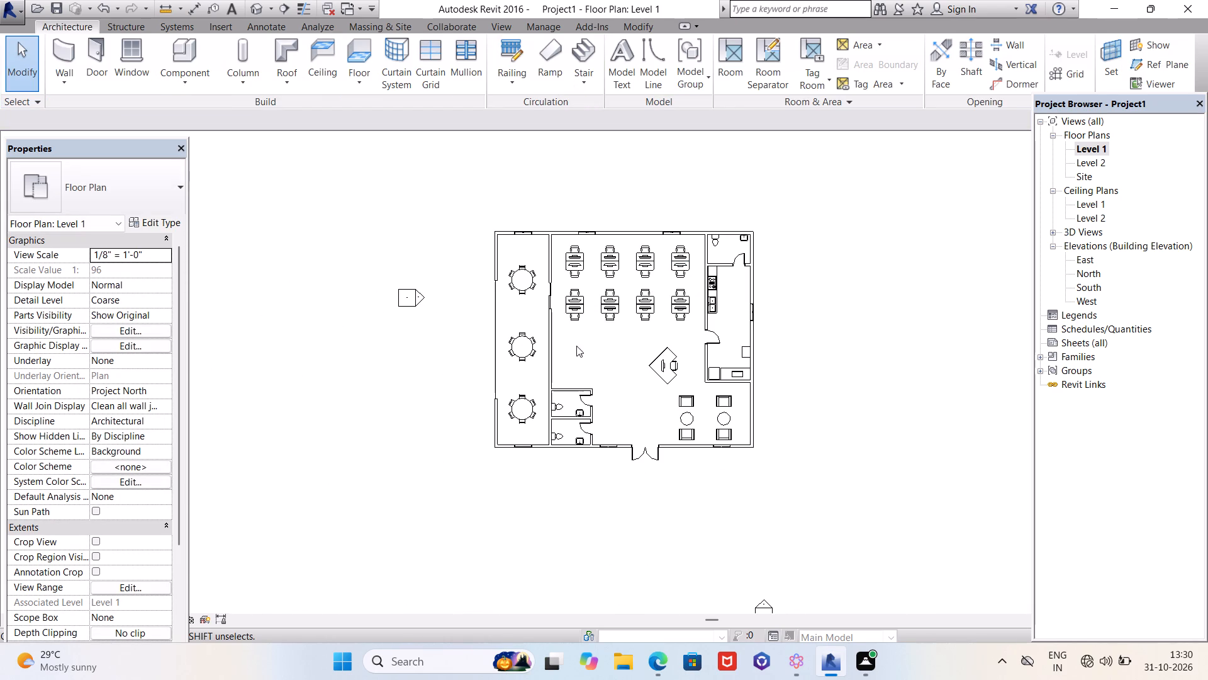
scroll(557, 321, up, 4)
scroll(556, 317, down, 1)
scroll(556, 316, up, 2)
click(543, 287)
key(Down)
key(Down)
key(Down)
key(Down)
key(Down)
key(Down)
key(Down)
key(Down)
key(Down)
key(Down)
key(Down)
key(Down)
key(Down)
key(Down)
key(Down)
key(Down)
key(Down)
key(Down)
key(Down)
key(Down)
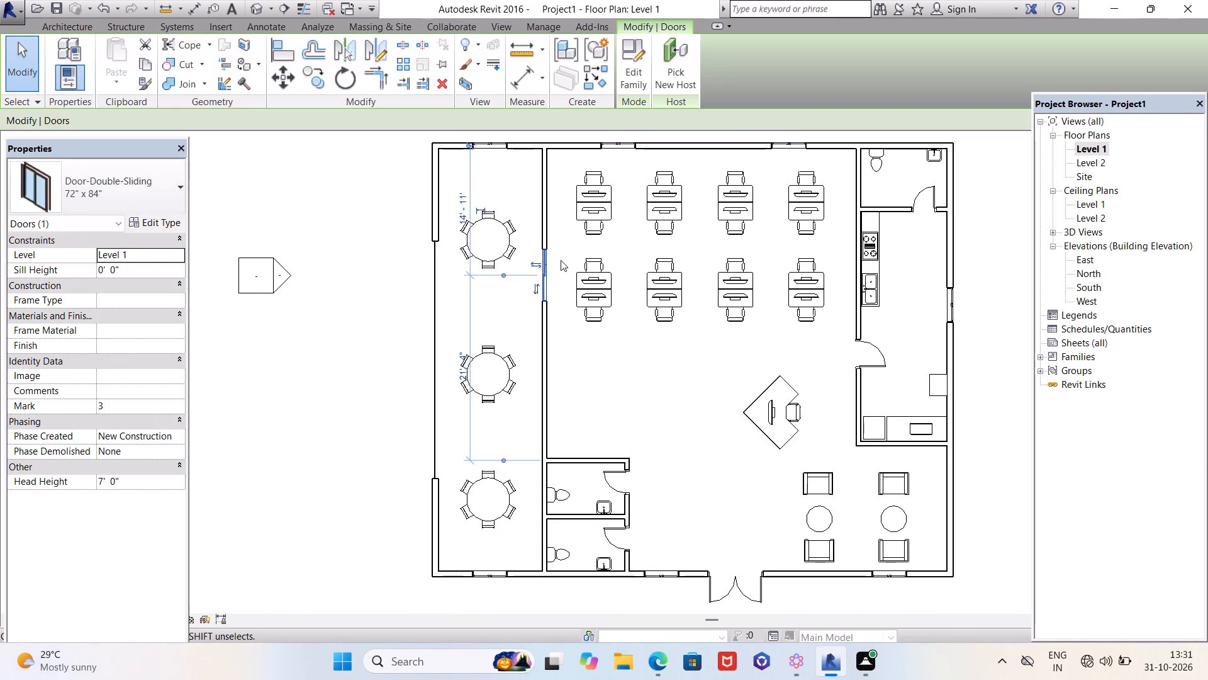
key(Down)
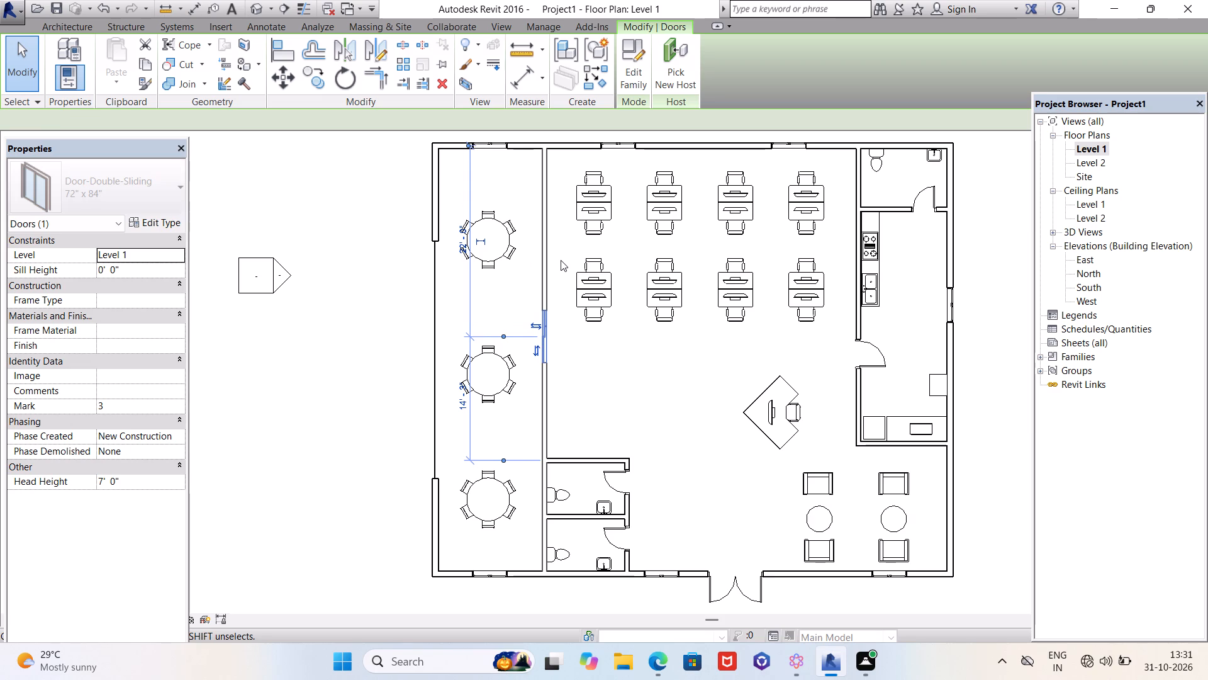
key(Down)
key(Down)
key(Down)
key(Down)
key(Down)
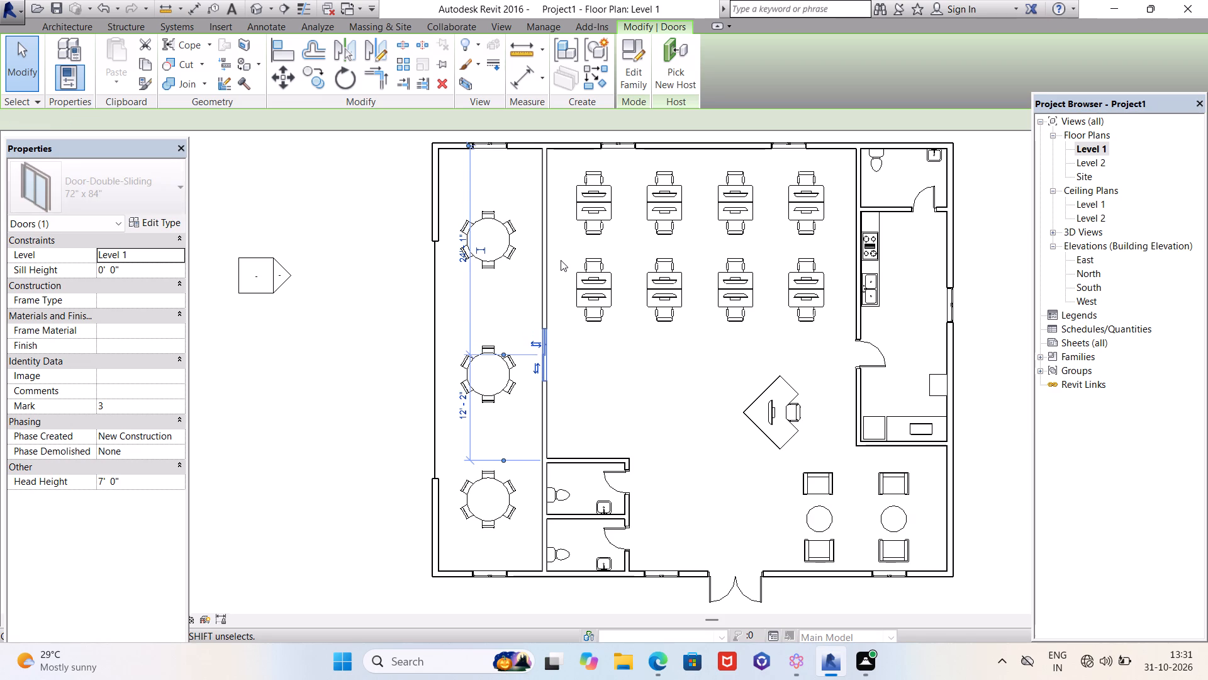
key(Escape)
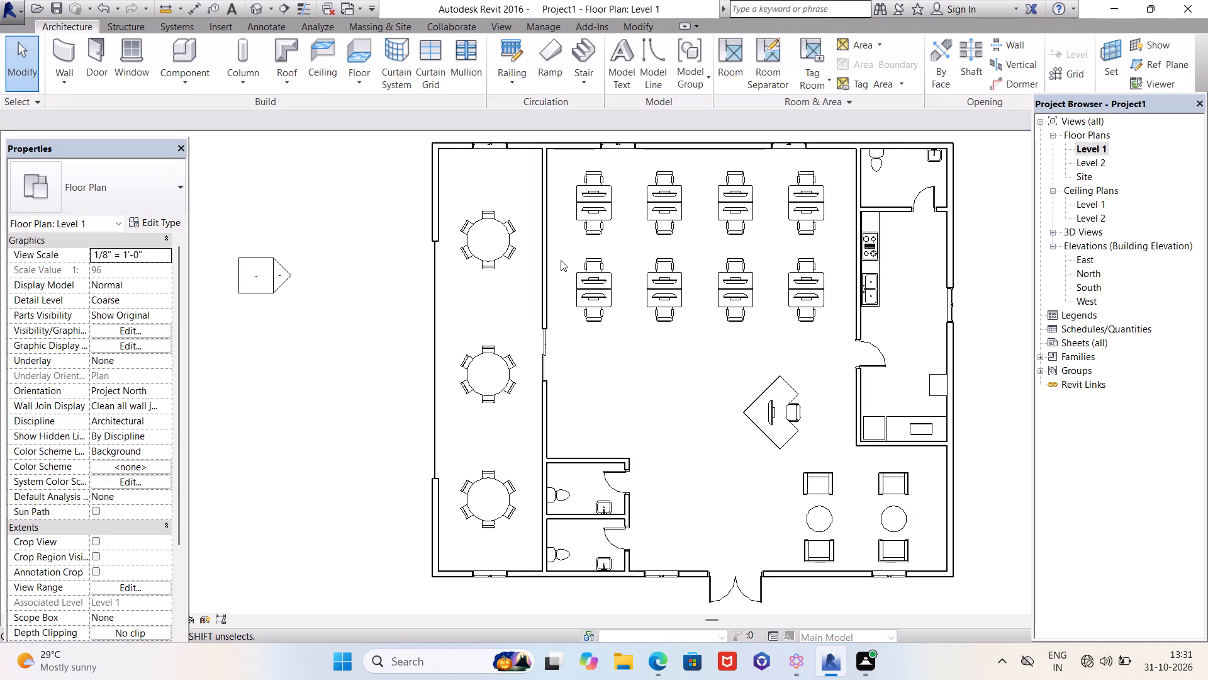
Review the arrayed workstations, the sliding door and the surrounding rooms in the 3D view from several angles.
scroll(563, 358, down, 2)
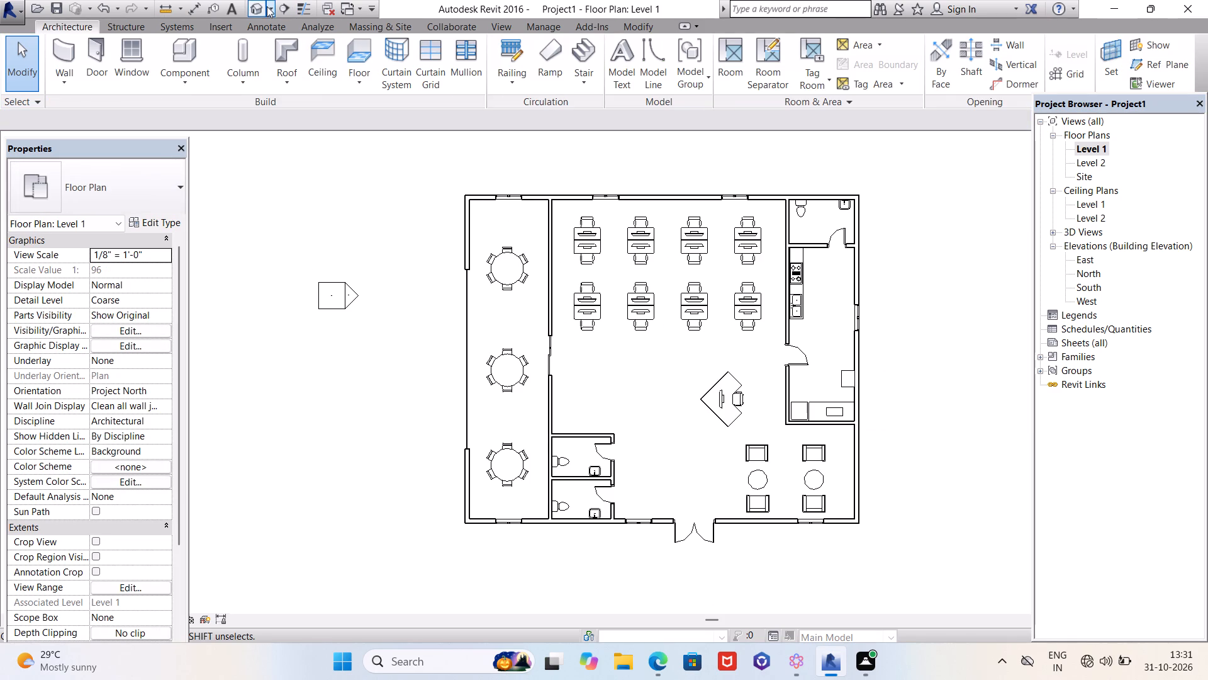
click(254, 7)
scroll(655, 274, down, 4)
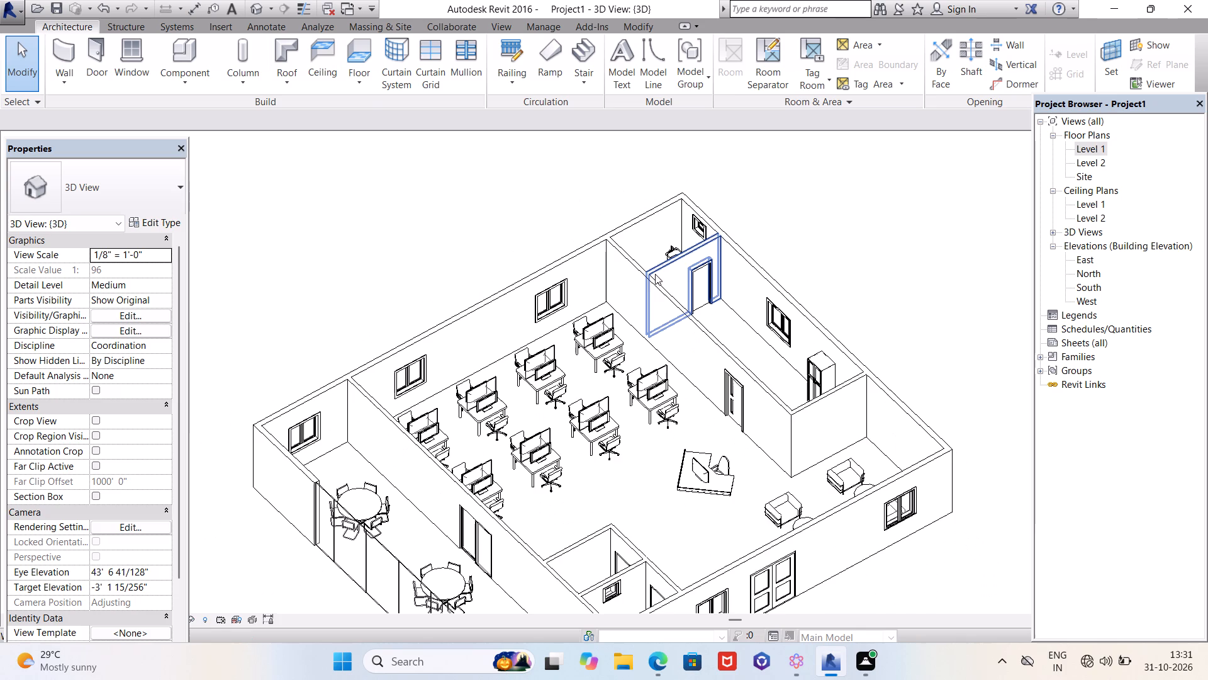
scroll(647, 442, up, 6)
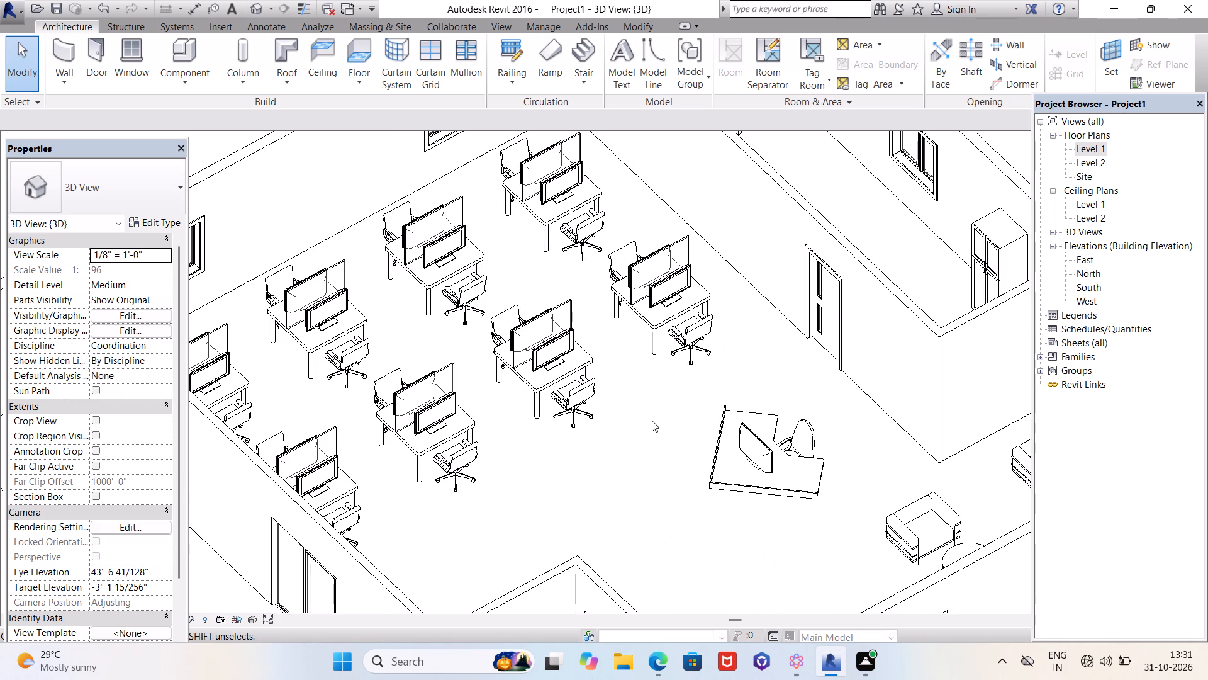
scroll(653, 398, down, 2)
middle_drag(678, 468, 695, 442)
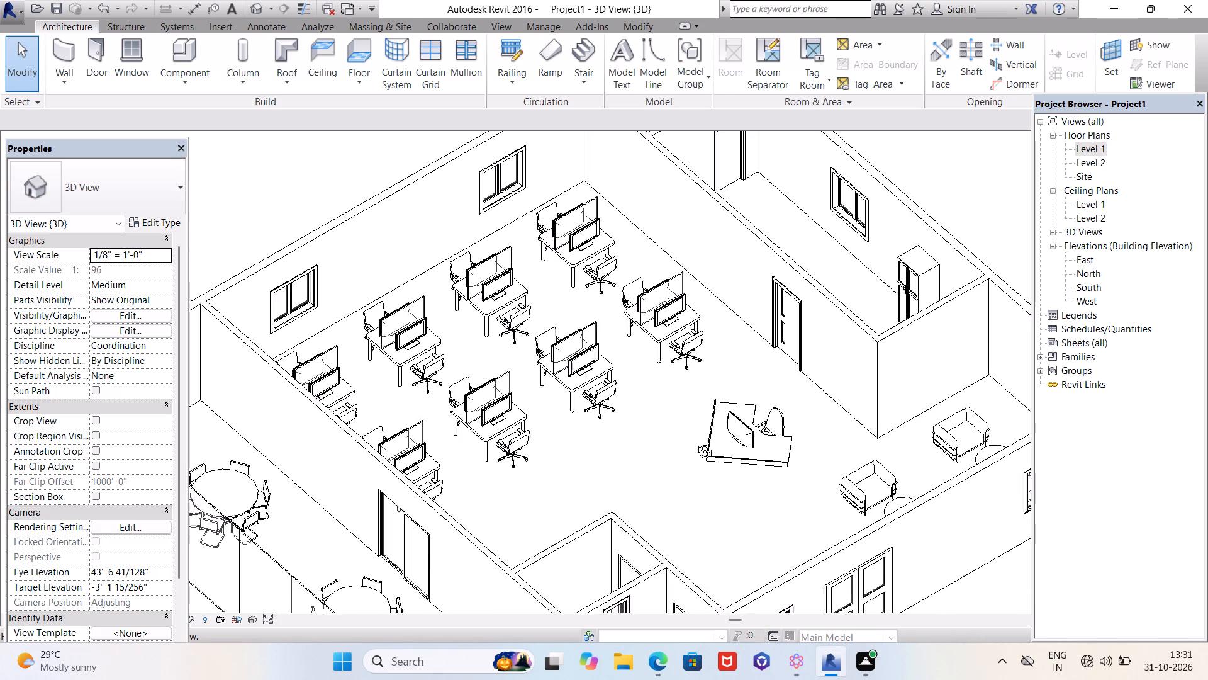
middle_drag(695, 442, 410, 371)
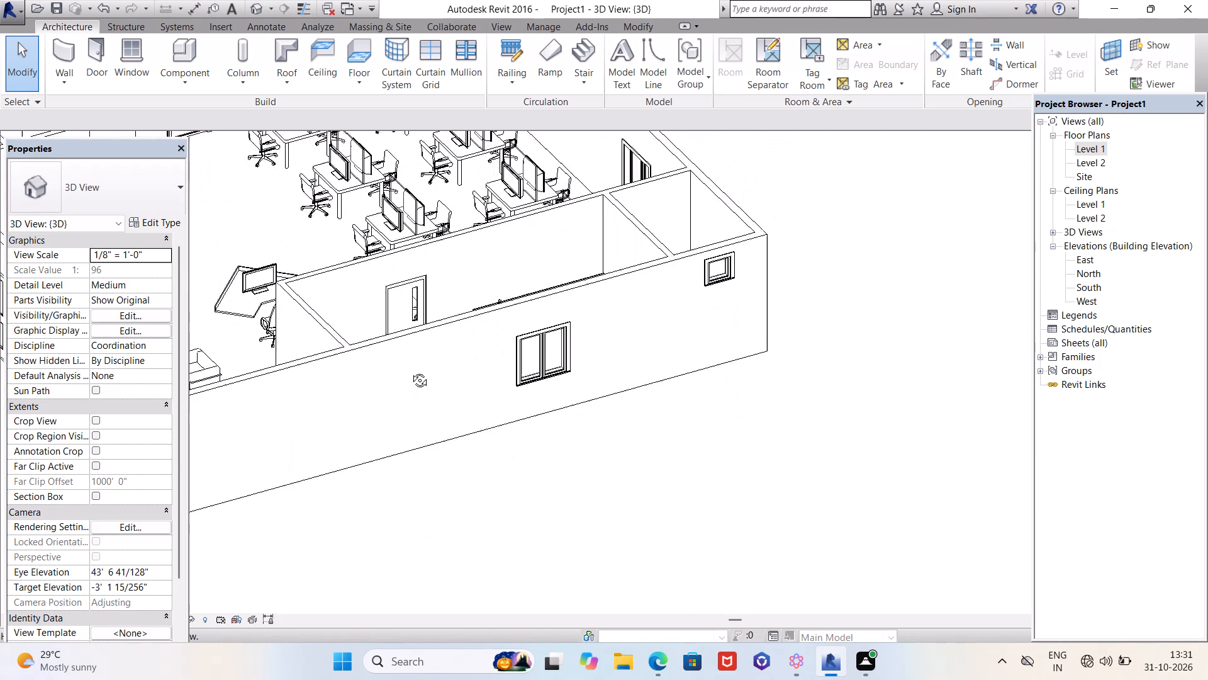
middle_drag(410, 371, 629, 436)
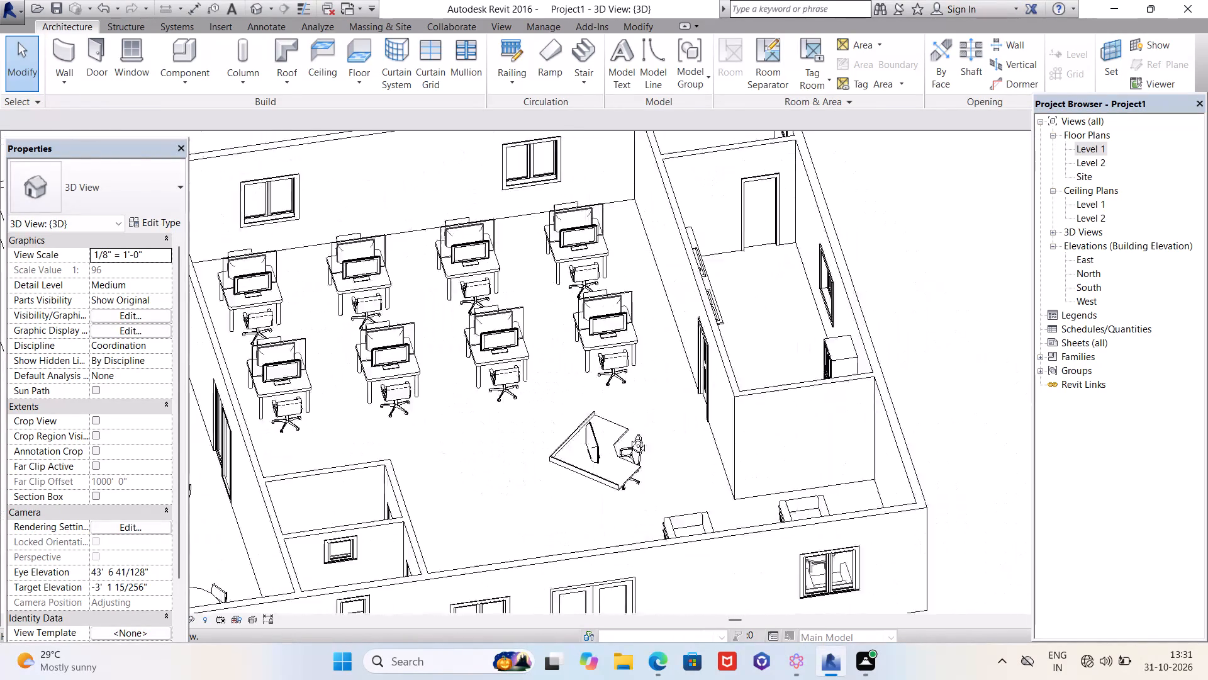
middle_drag(629, 436, 690, 434)
scroll(652, 334, down, 4)
shift+middle_drag(675, 322, 661, 358)
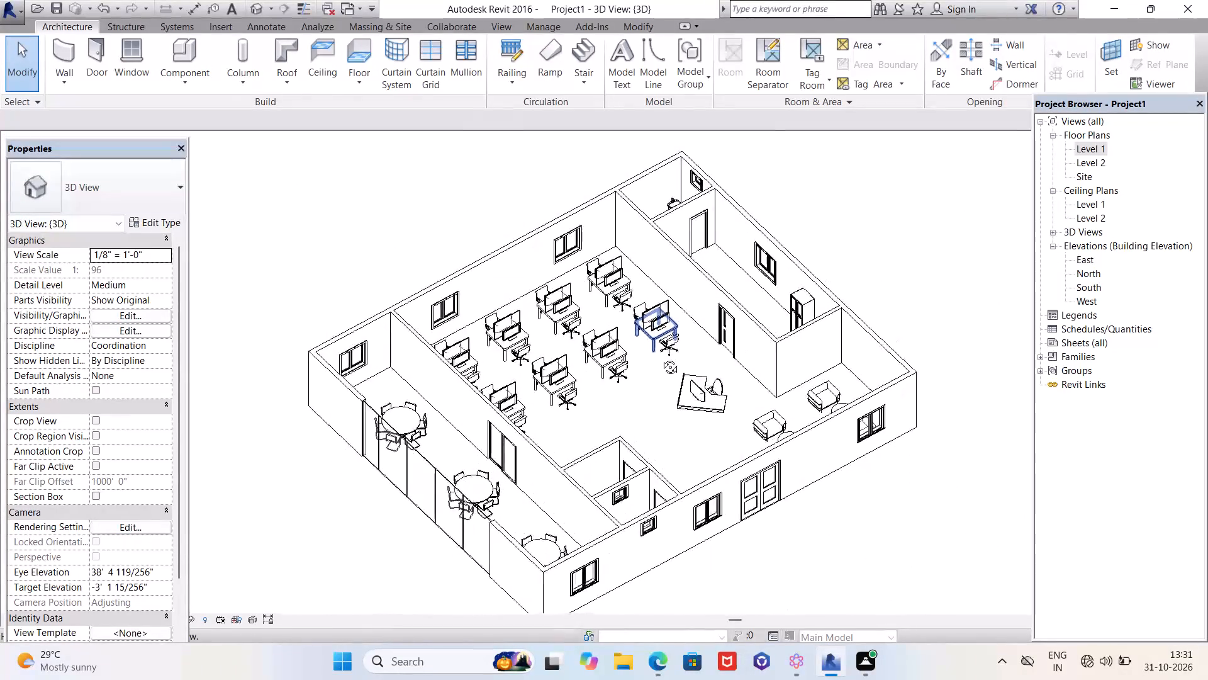
shift+middle_drag(661, 358, 547, 432)
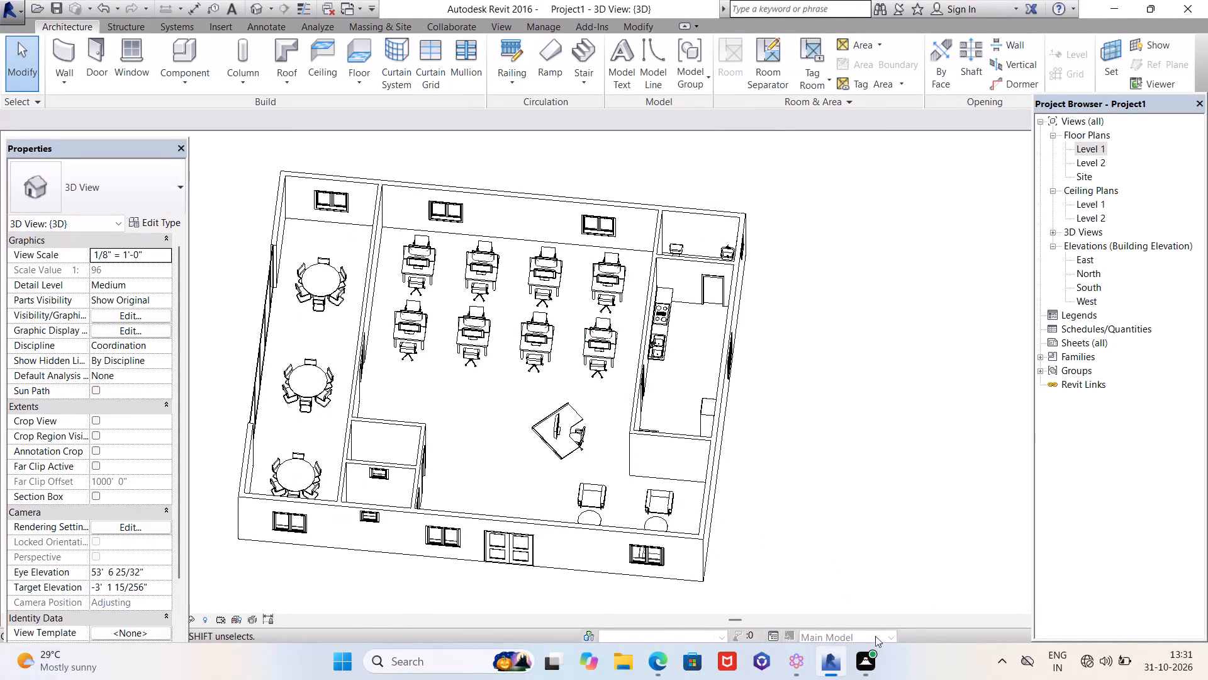
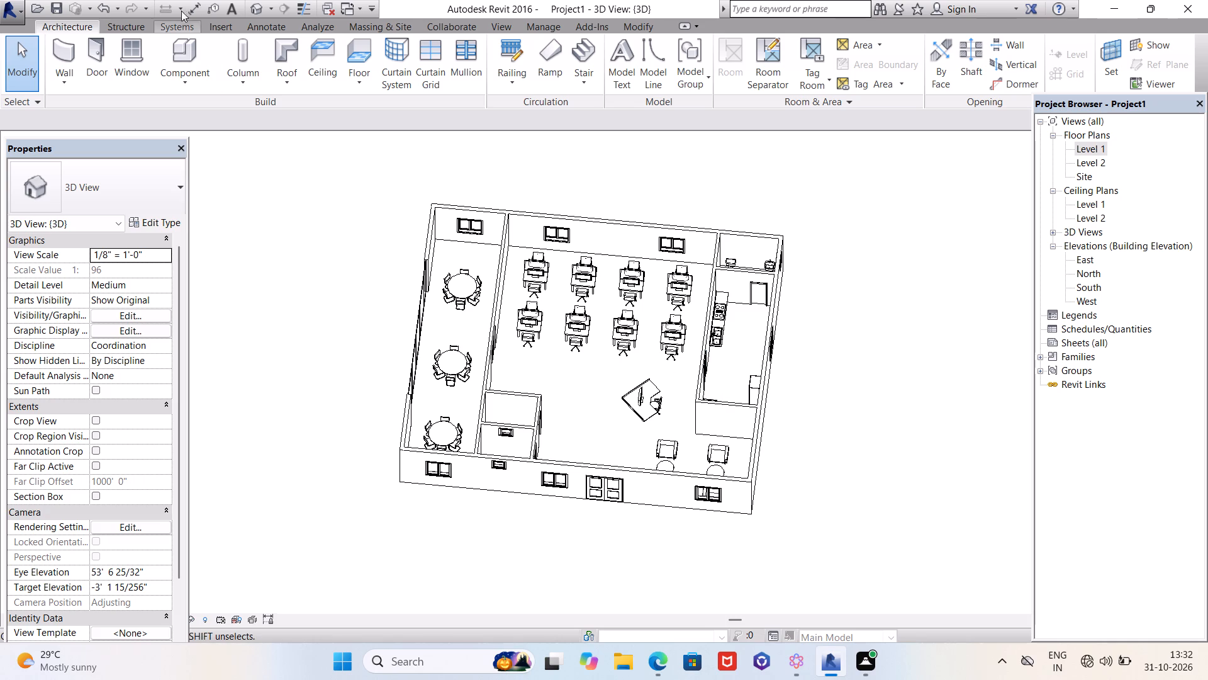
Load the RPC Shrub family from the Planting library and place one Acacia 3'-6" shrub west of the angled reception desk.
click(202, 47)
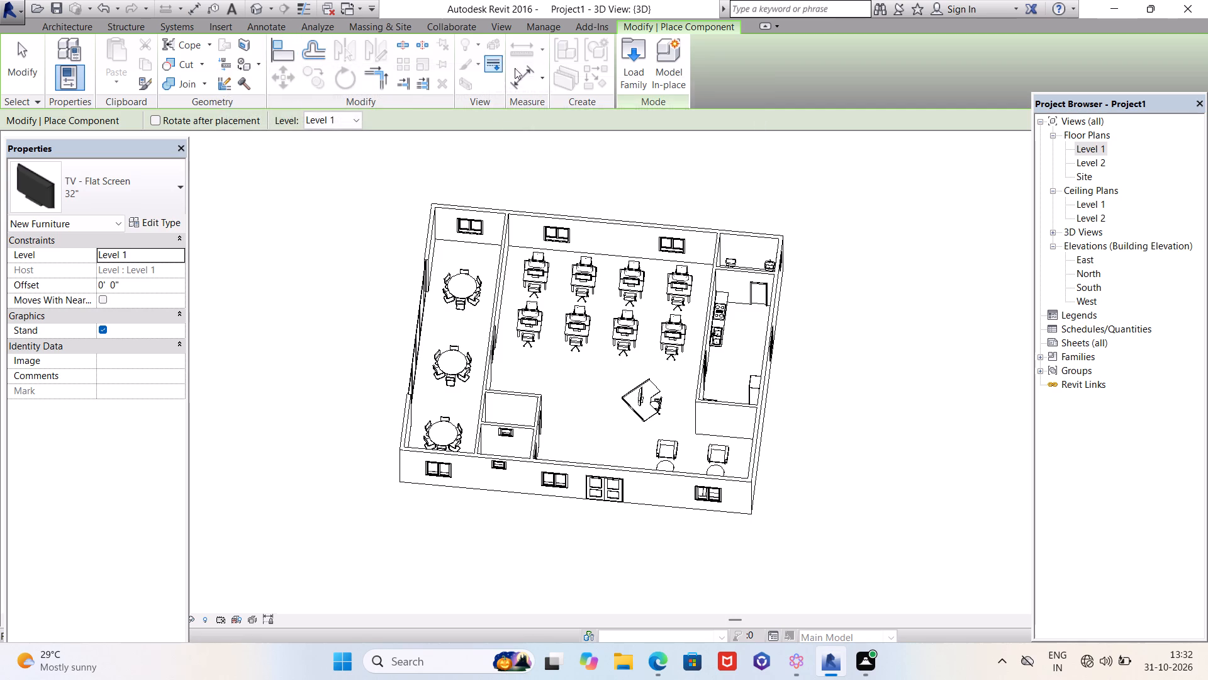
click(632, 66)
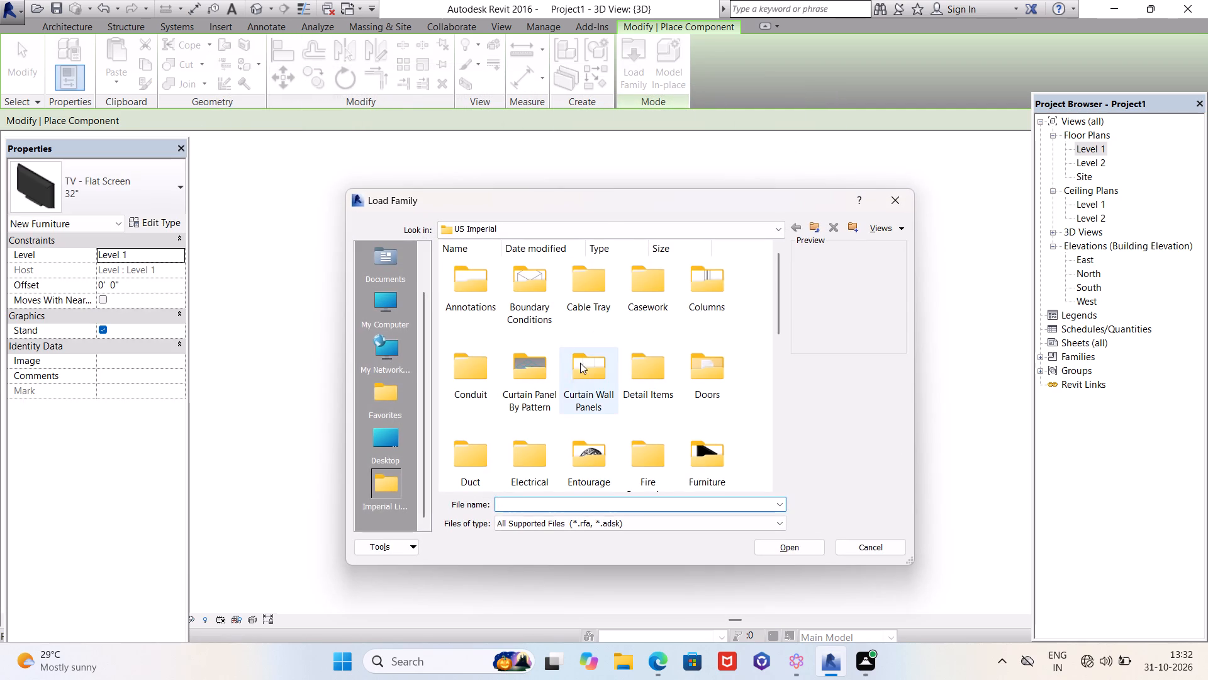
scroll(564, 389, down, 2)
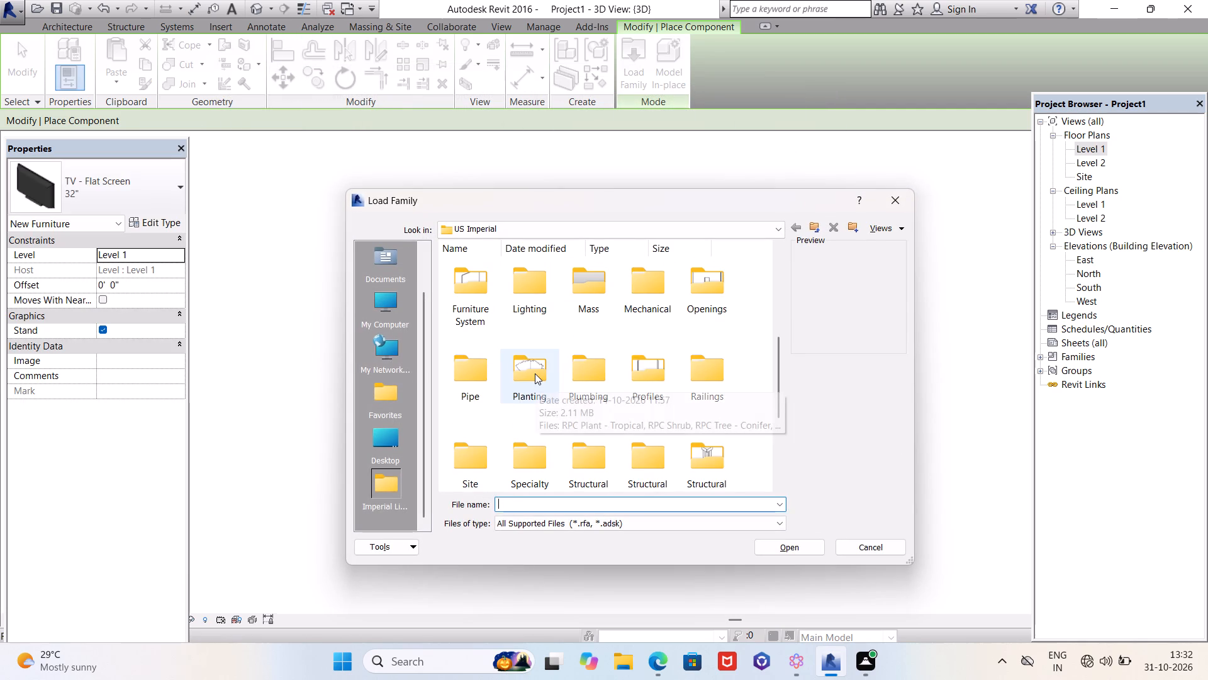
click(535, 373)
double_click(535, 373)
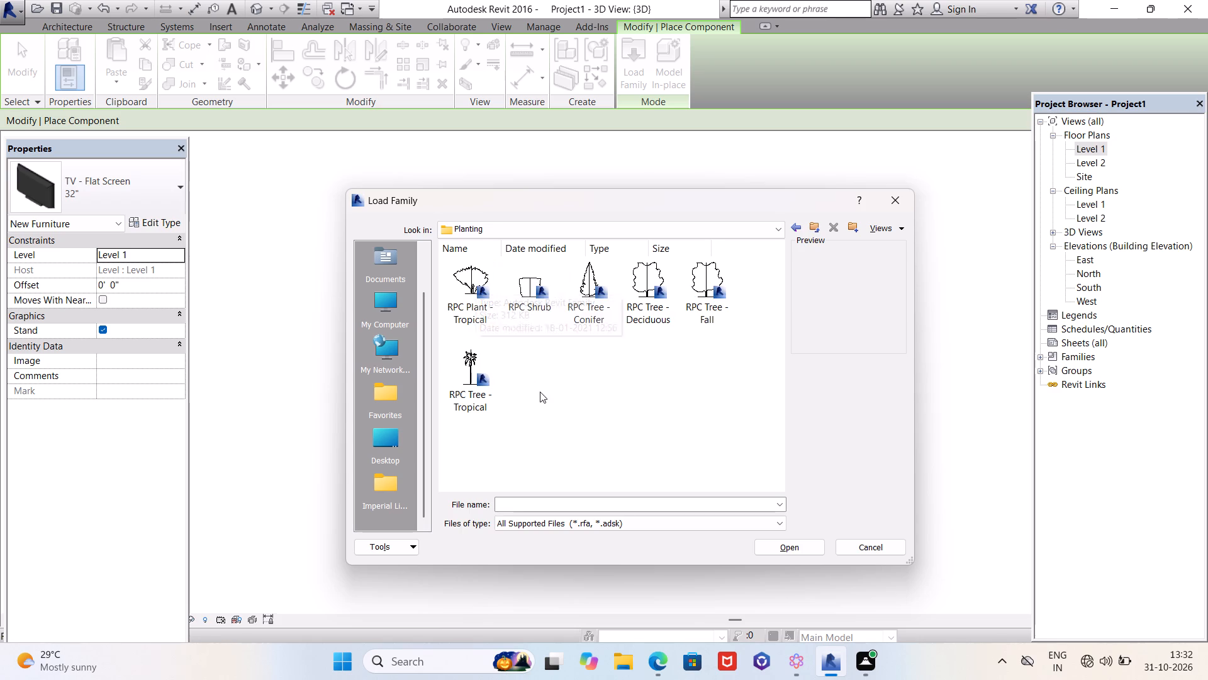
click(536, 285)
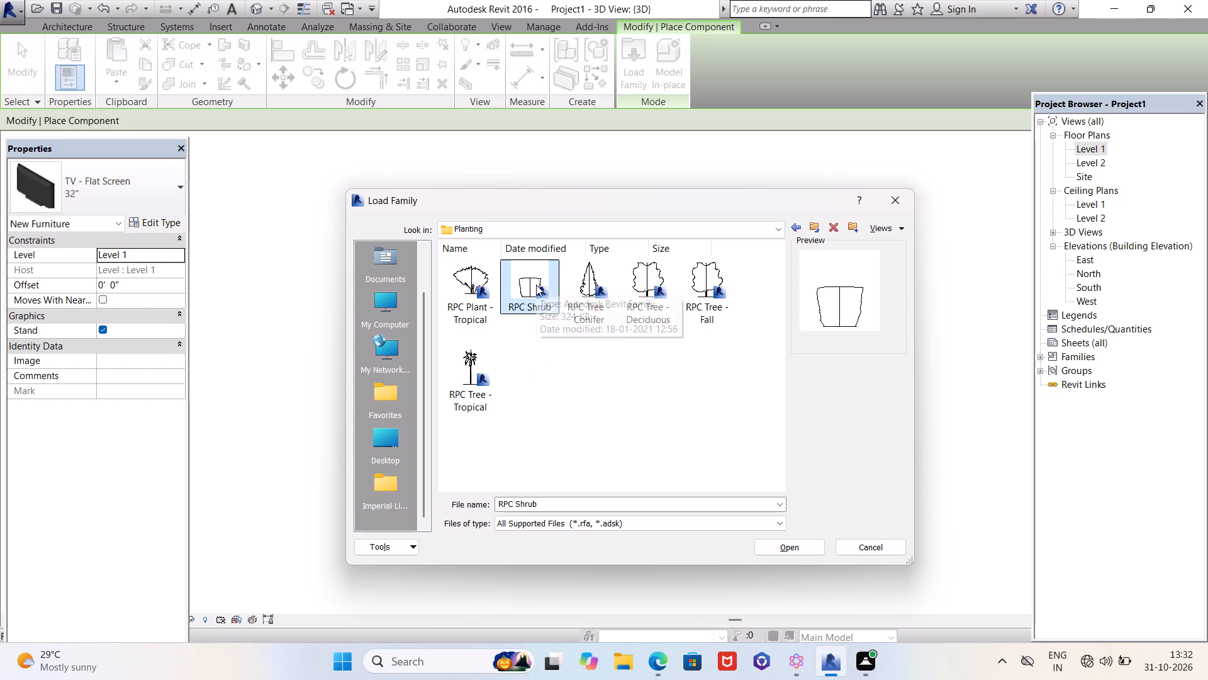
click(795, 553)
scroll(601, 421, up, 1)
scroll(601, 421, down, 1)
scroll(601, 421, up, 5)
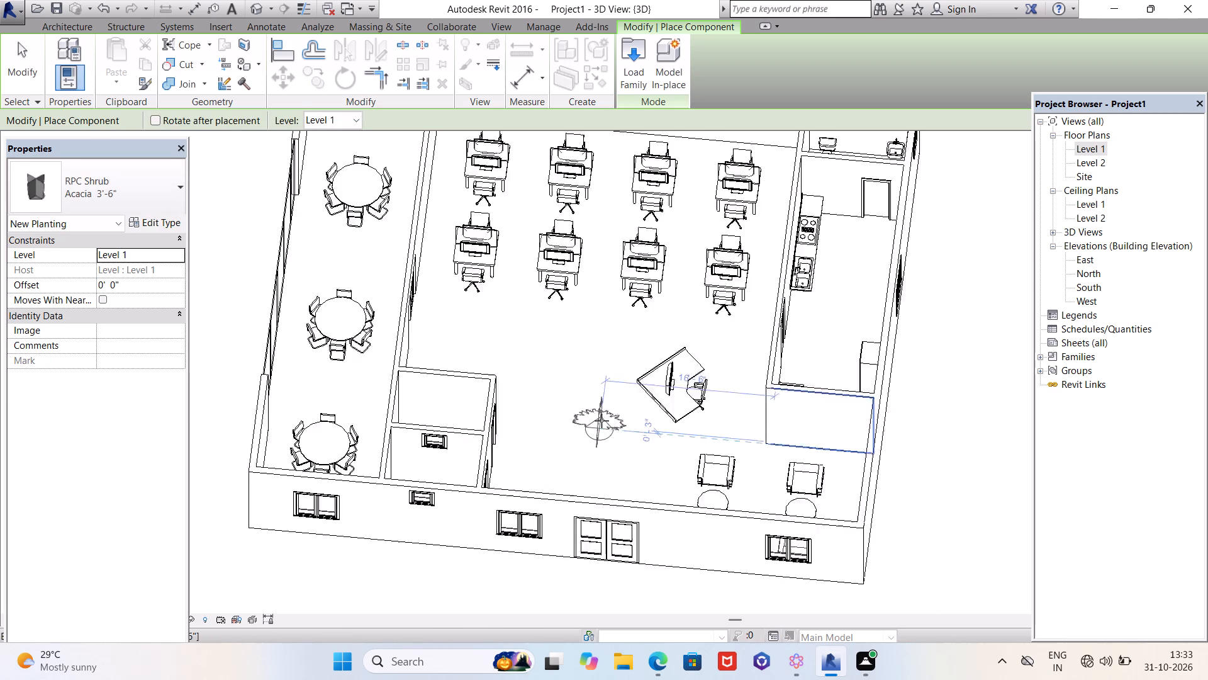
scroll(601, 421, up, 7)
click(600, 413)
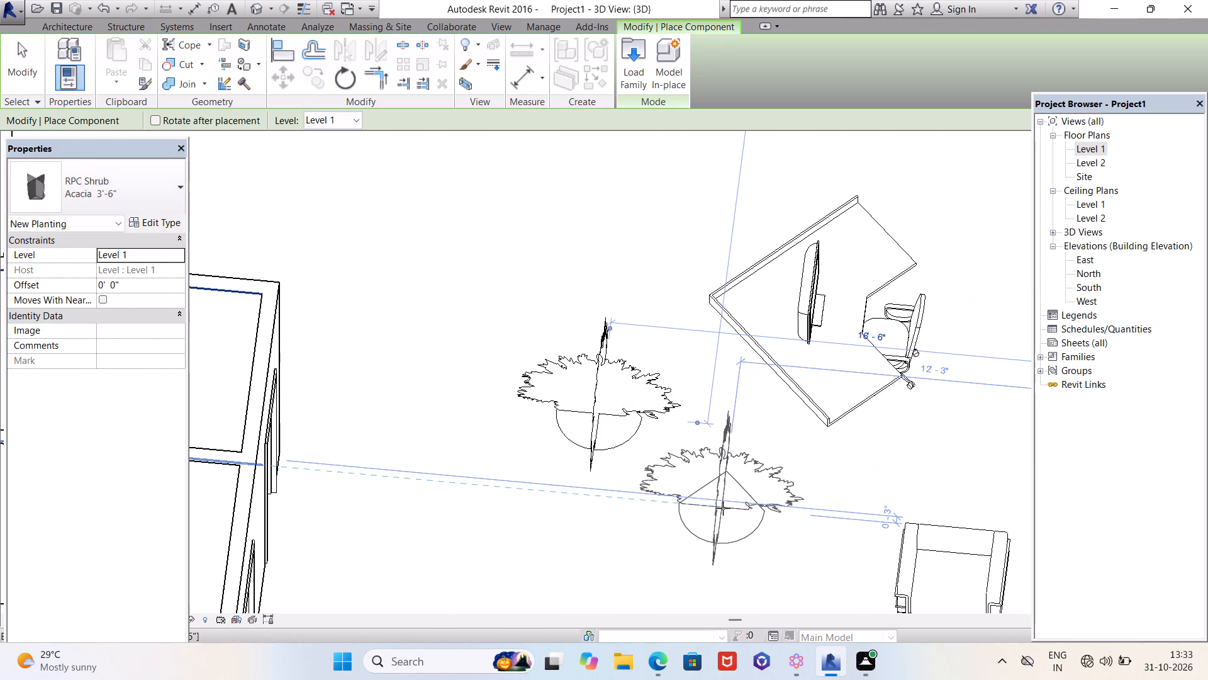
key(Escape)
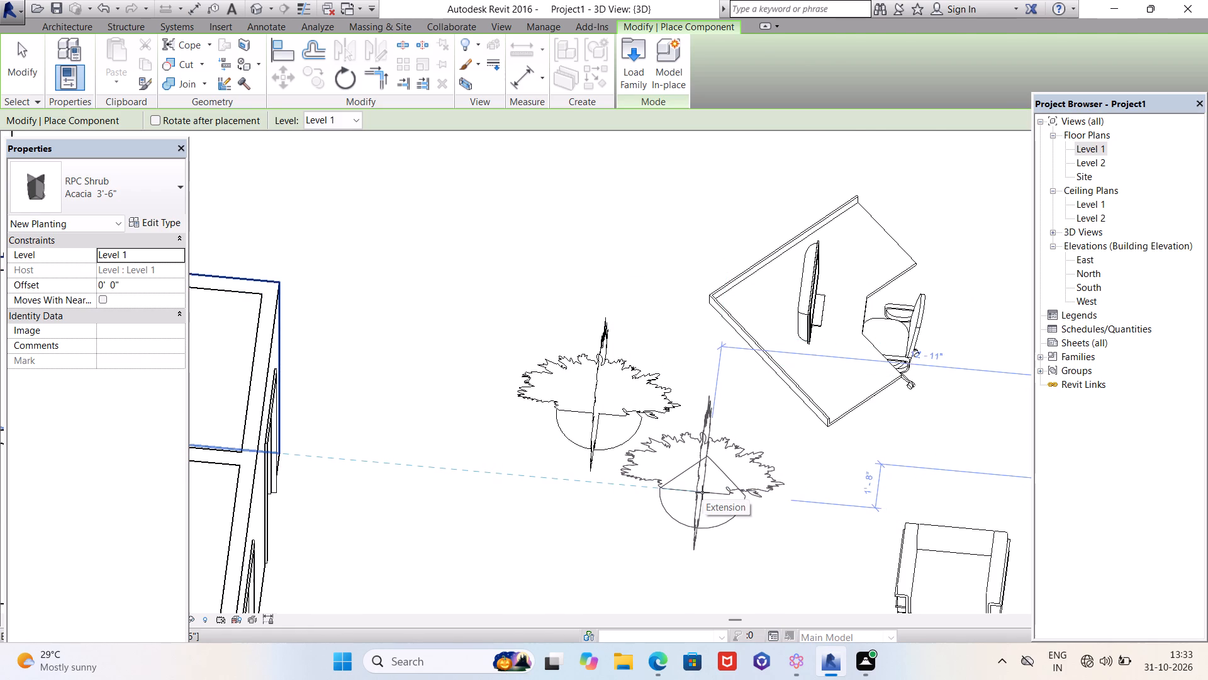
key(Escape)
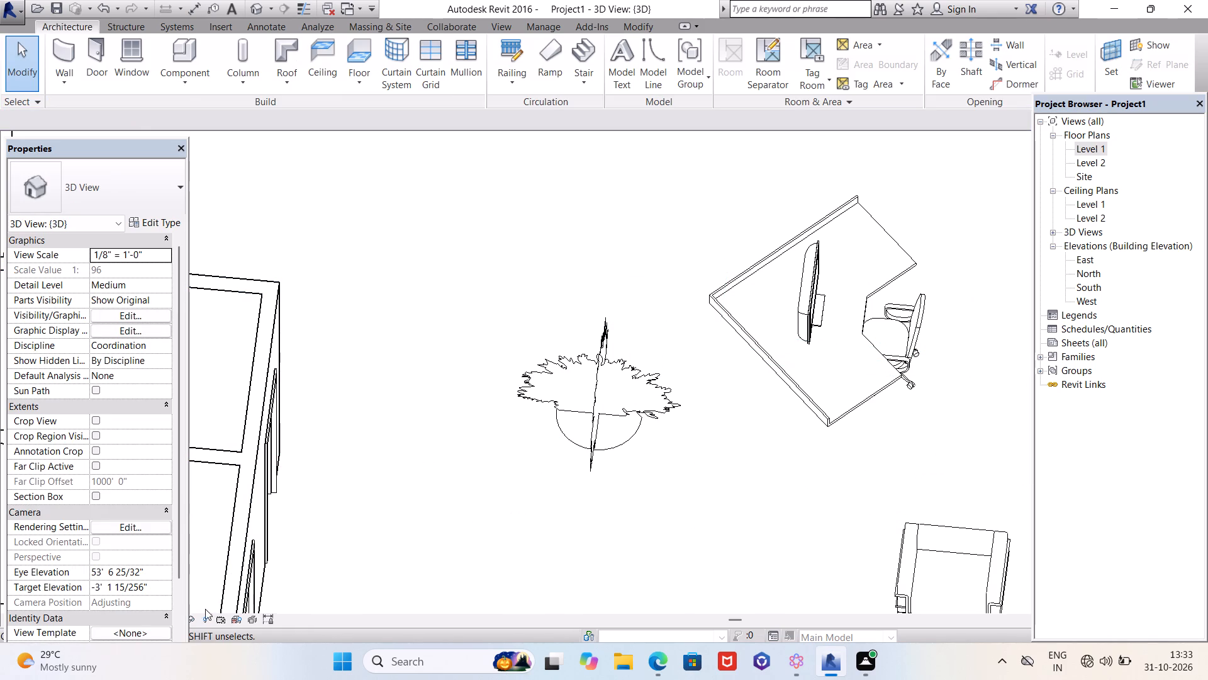
Move the Properties palette clear of the view controls and set the 3D view's visual style to Realistic.
drag(135, 150, 257, 144)
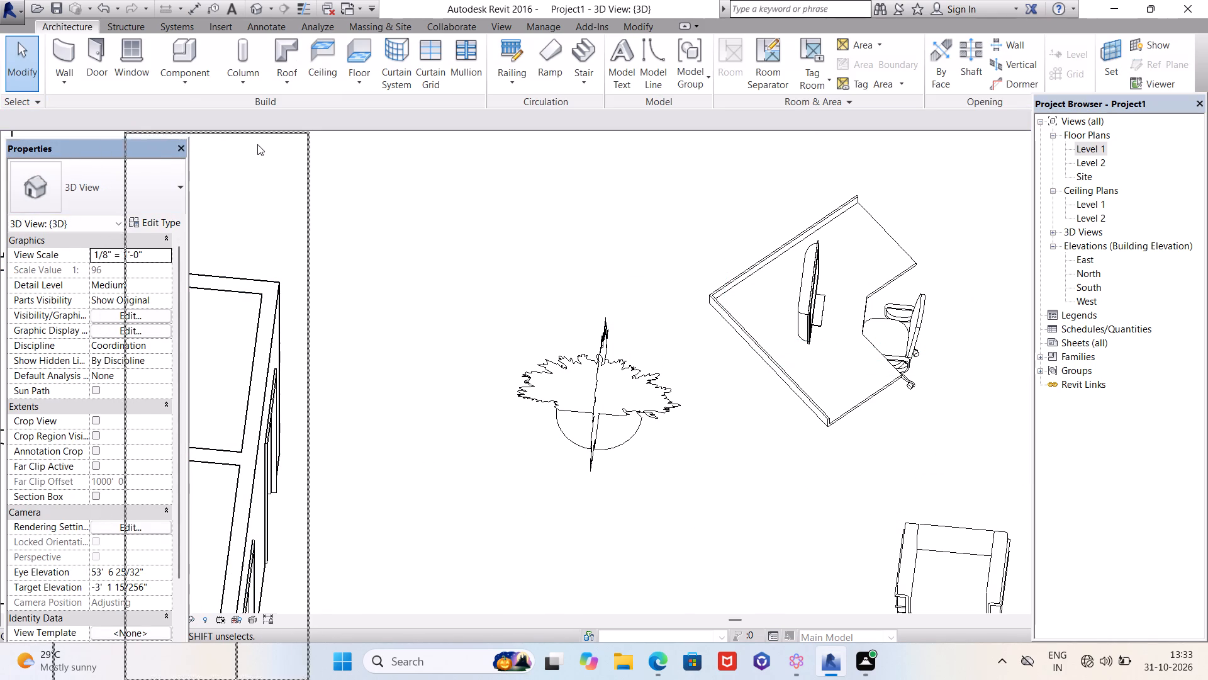
drag(257, 144, 259, 144)
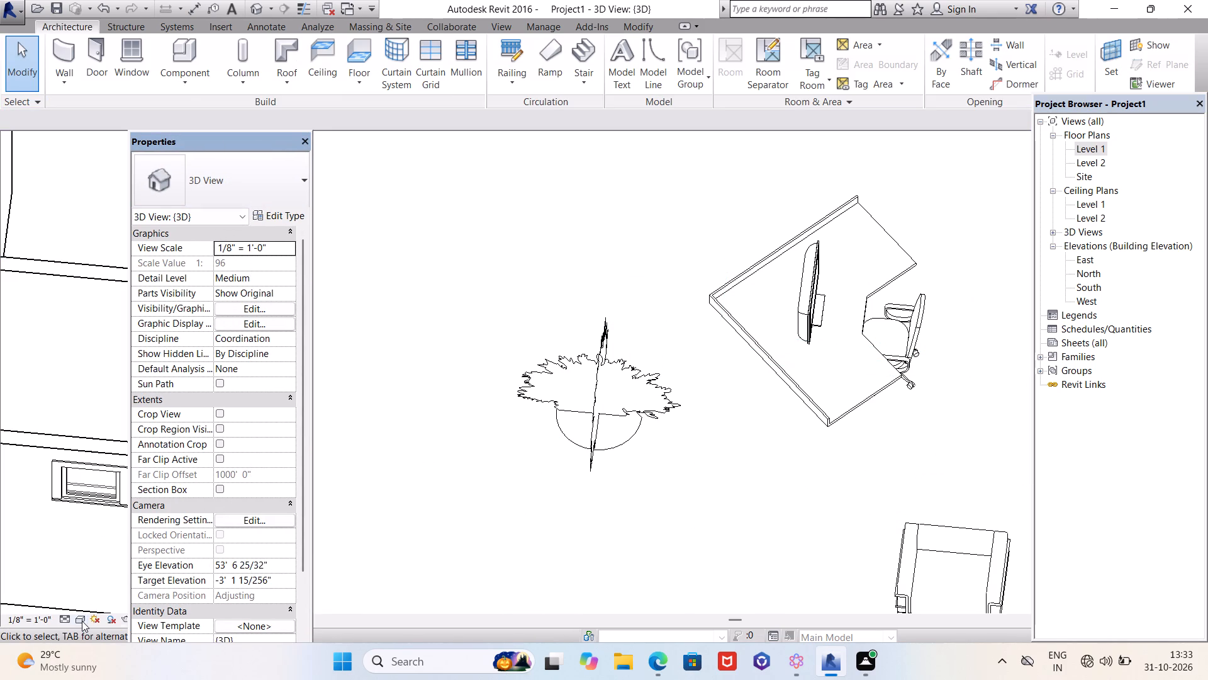
click(82, 621)
click(101, 589)
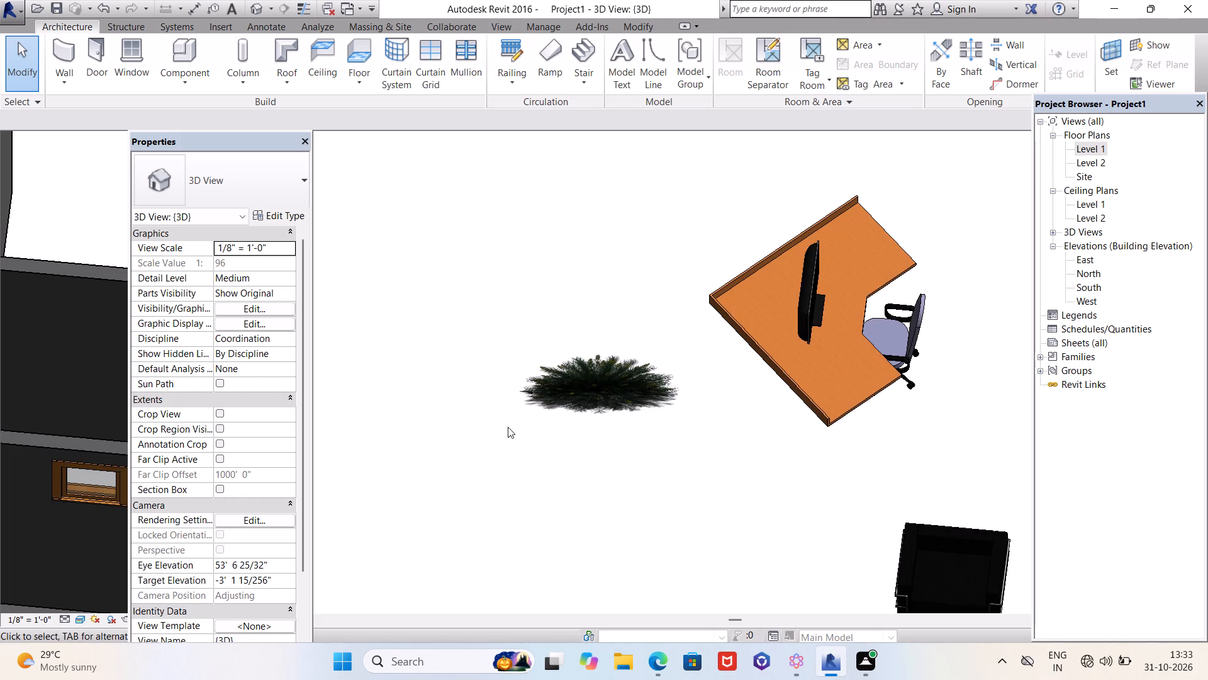
Examine the shrub, reception area, workstations and surrounding rooms in the realistic 3D view from several angles.
shift+middle_drag(516, 490, 631, 272)
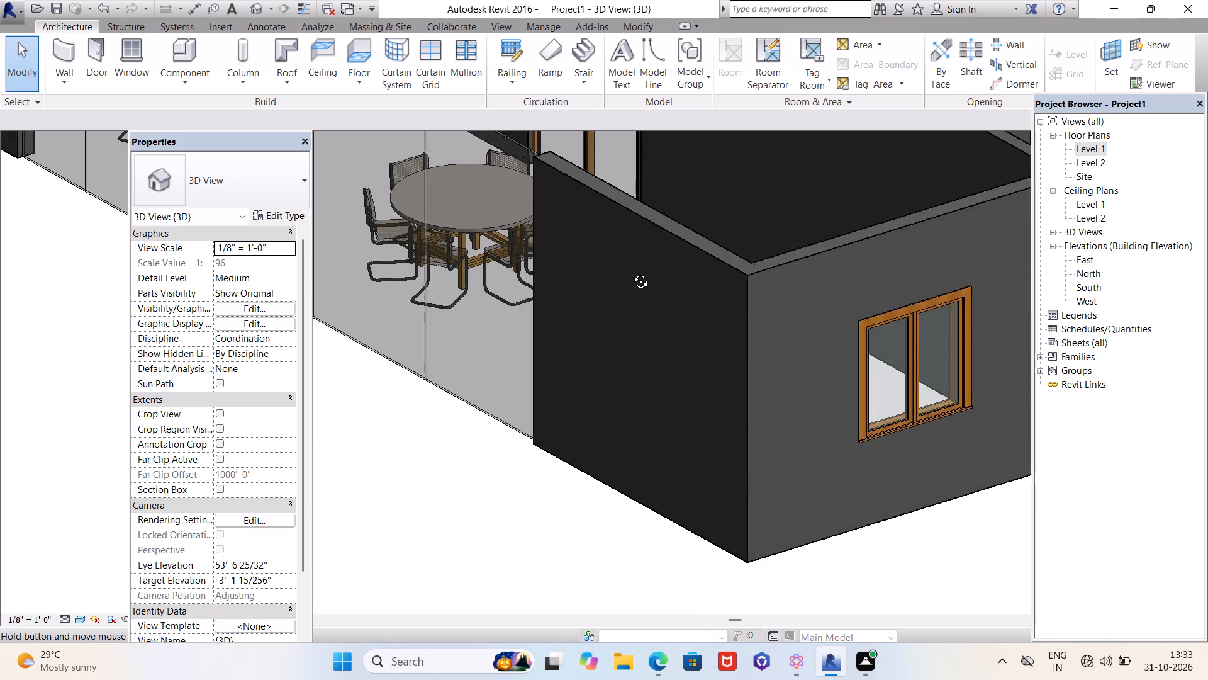
shift+middle_drag(631, 272, 540, 467)
scroll(735, 423, up, 6)
scroll(778, 498, up, 6)
shift+middle_drag(802, 518, 746, 487)
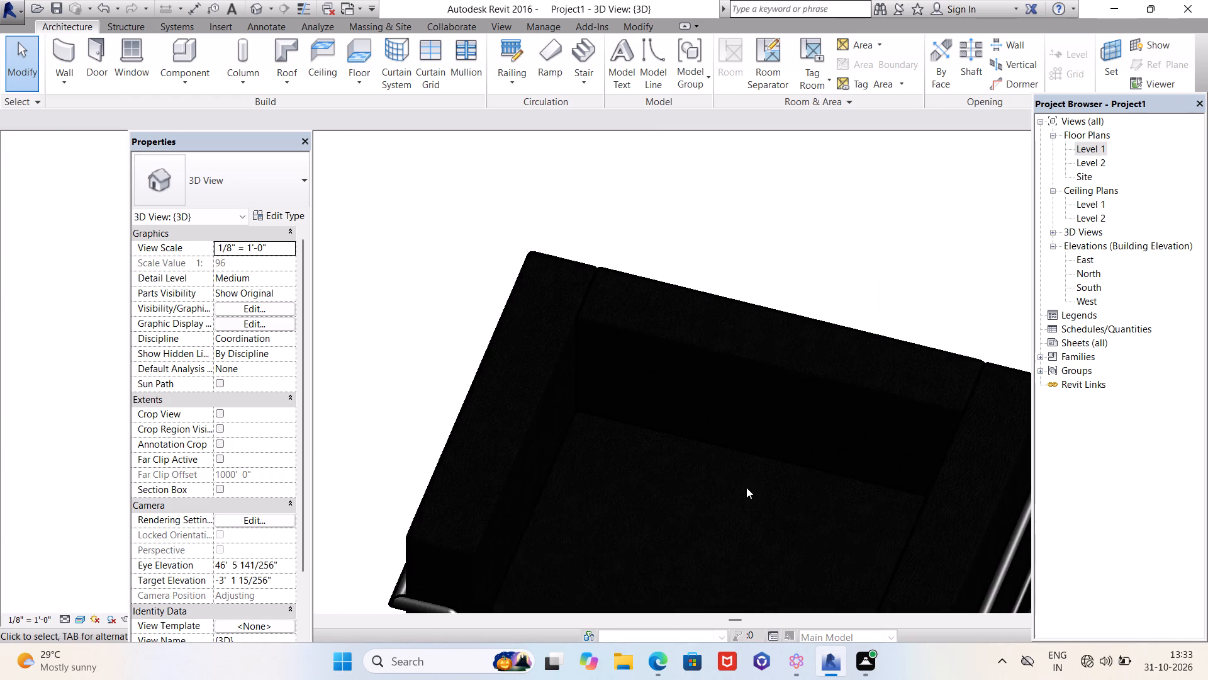
scroll(741, 484, down, 19)
shift+middle_drag(753, 447, 748, 444)
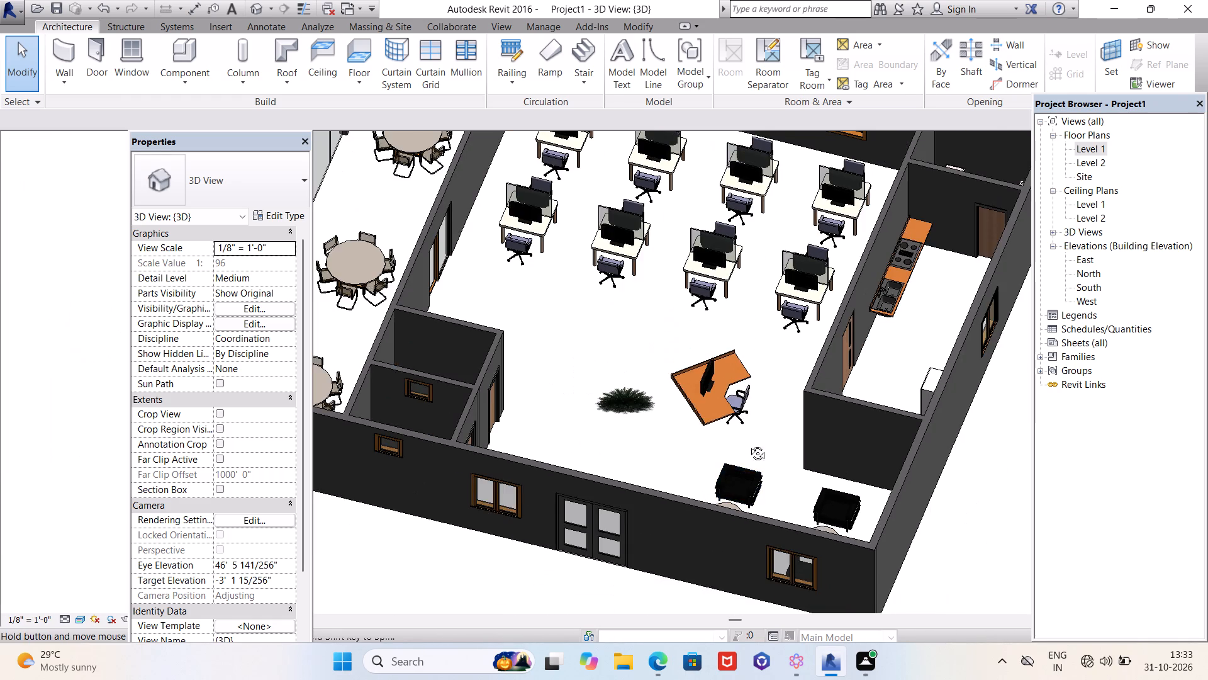
shift+middle_drag(748, 444, 641, 292)
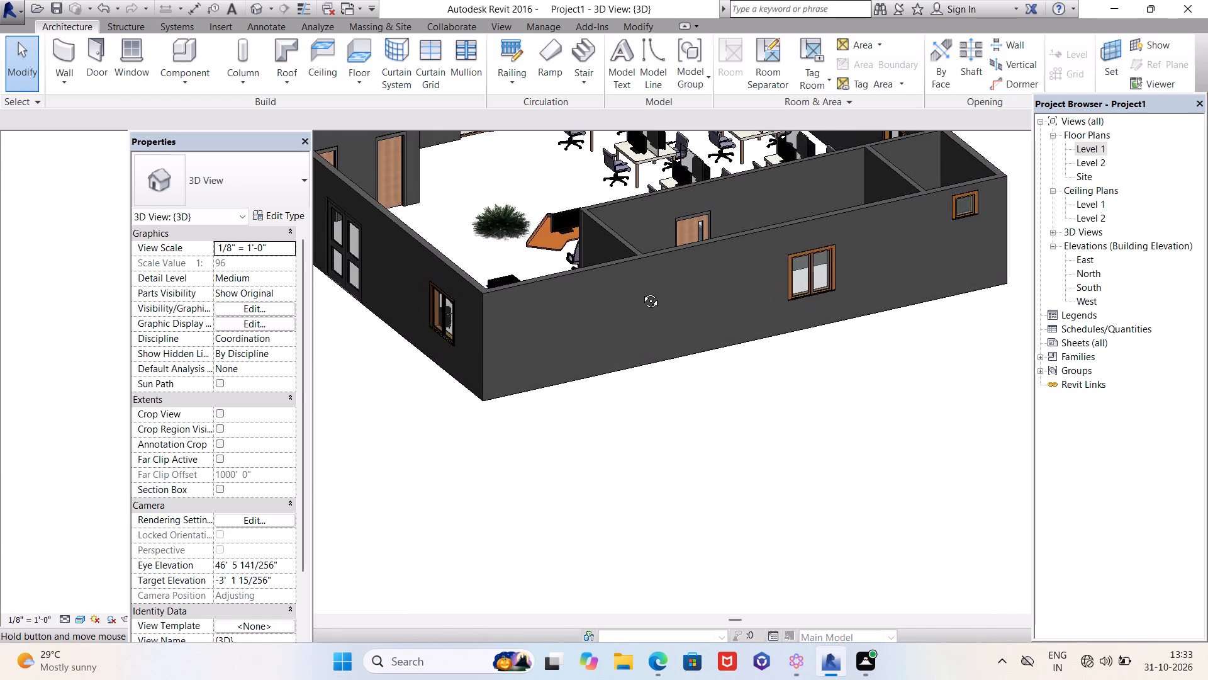
shift+middle_drag(641, 292, 984, 360)
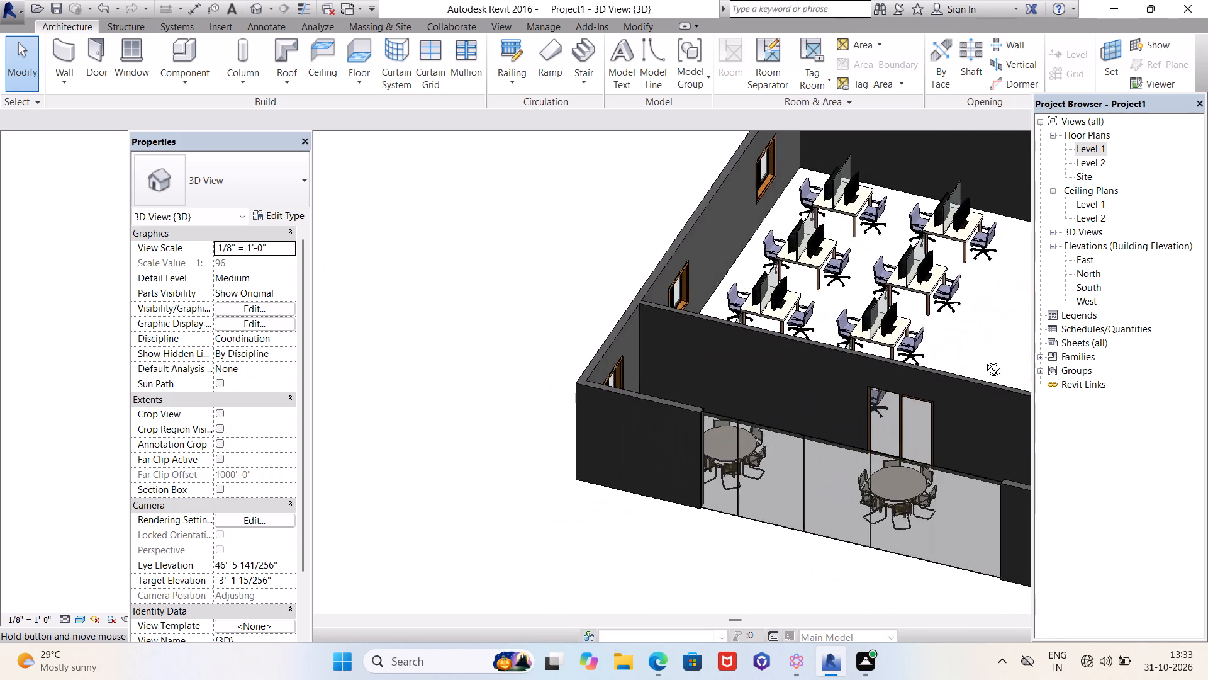
shift+middle_drag(984, 360, 817, 352)
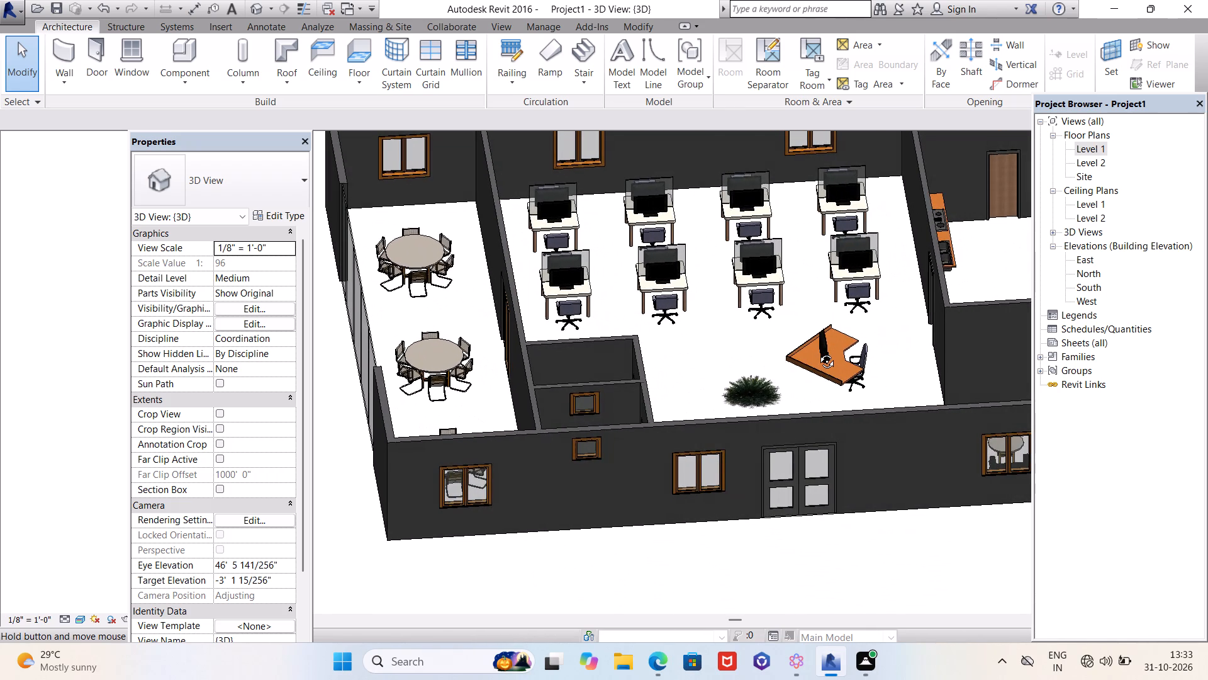
shift+middle_drag(817, 352, 800, 394)
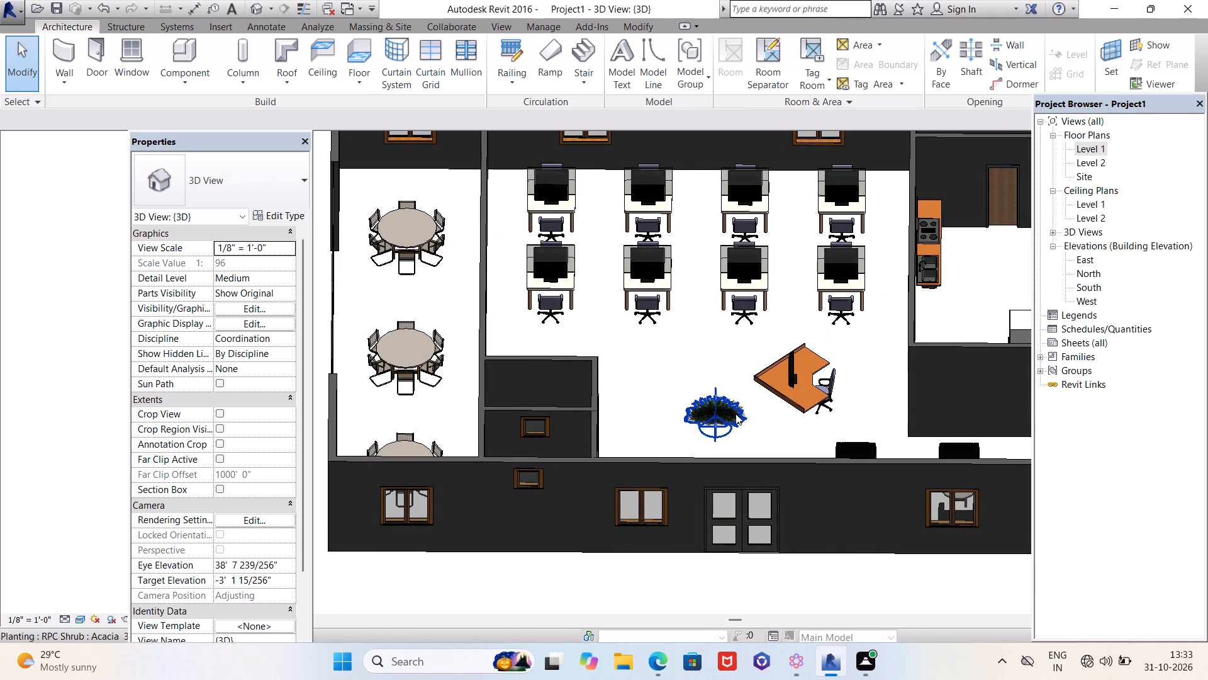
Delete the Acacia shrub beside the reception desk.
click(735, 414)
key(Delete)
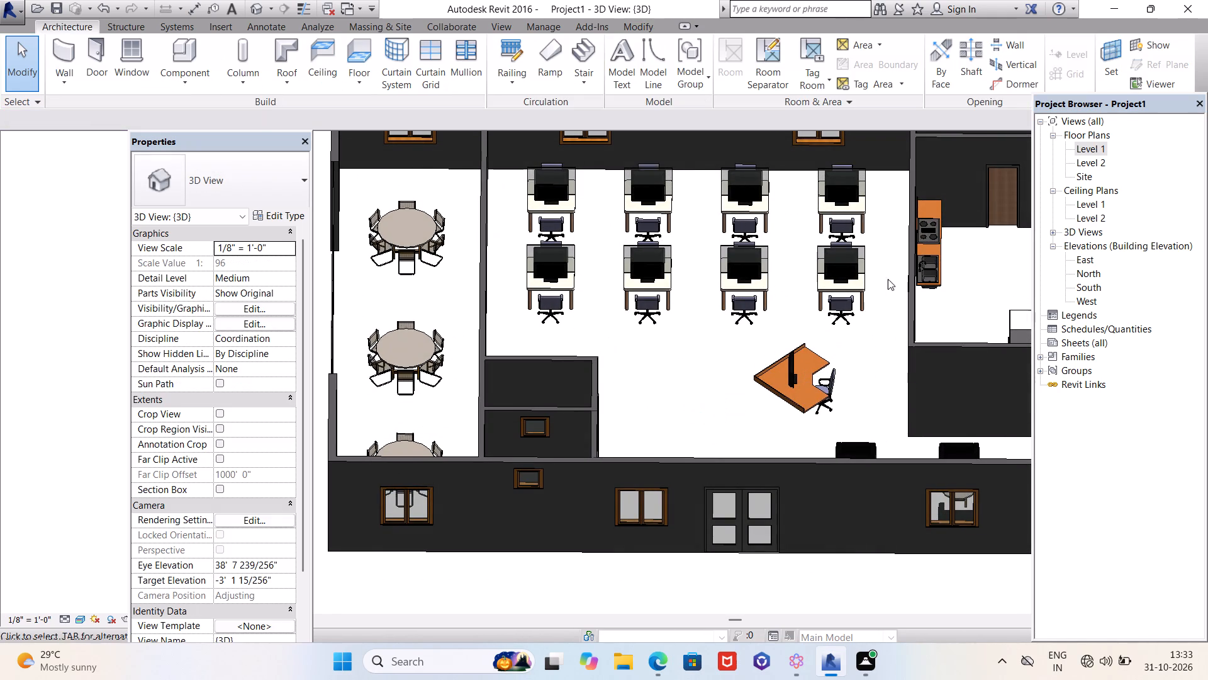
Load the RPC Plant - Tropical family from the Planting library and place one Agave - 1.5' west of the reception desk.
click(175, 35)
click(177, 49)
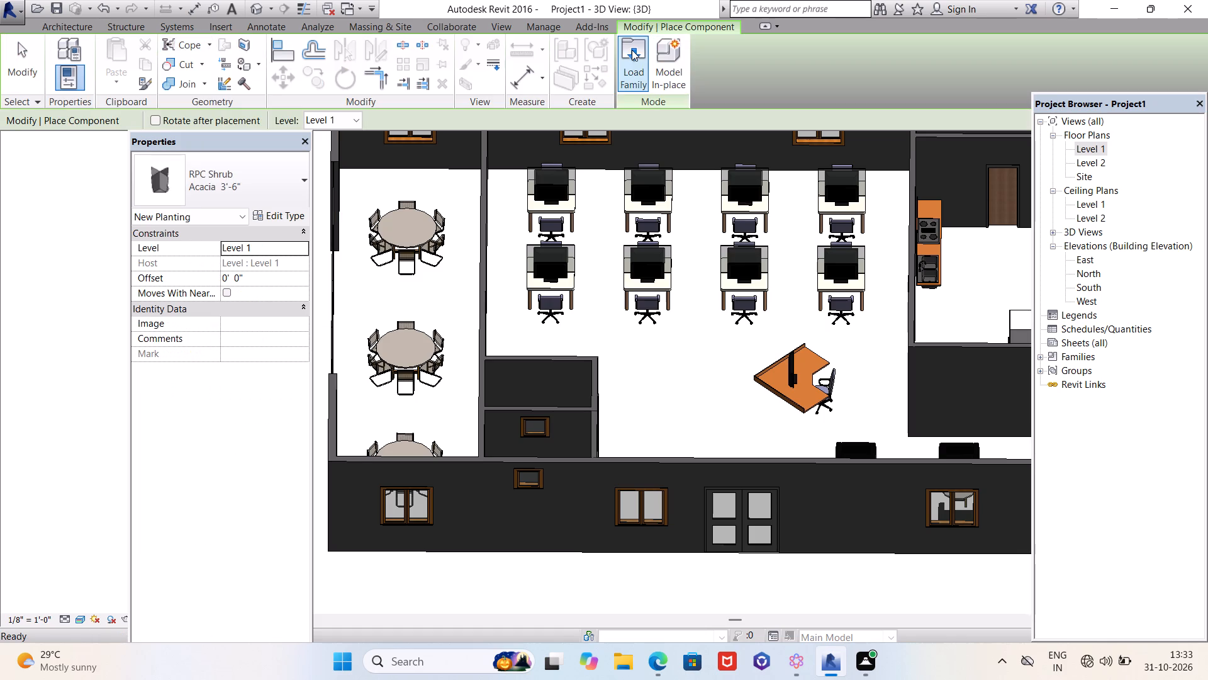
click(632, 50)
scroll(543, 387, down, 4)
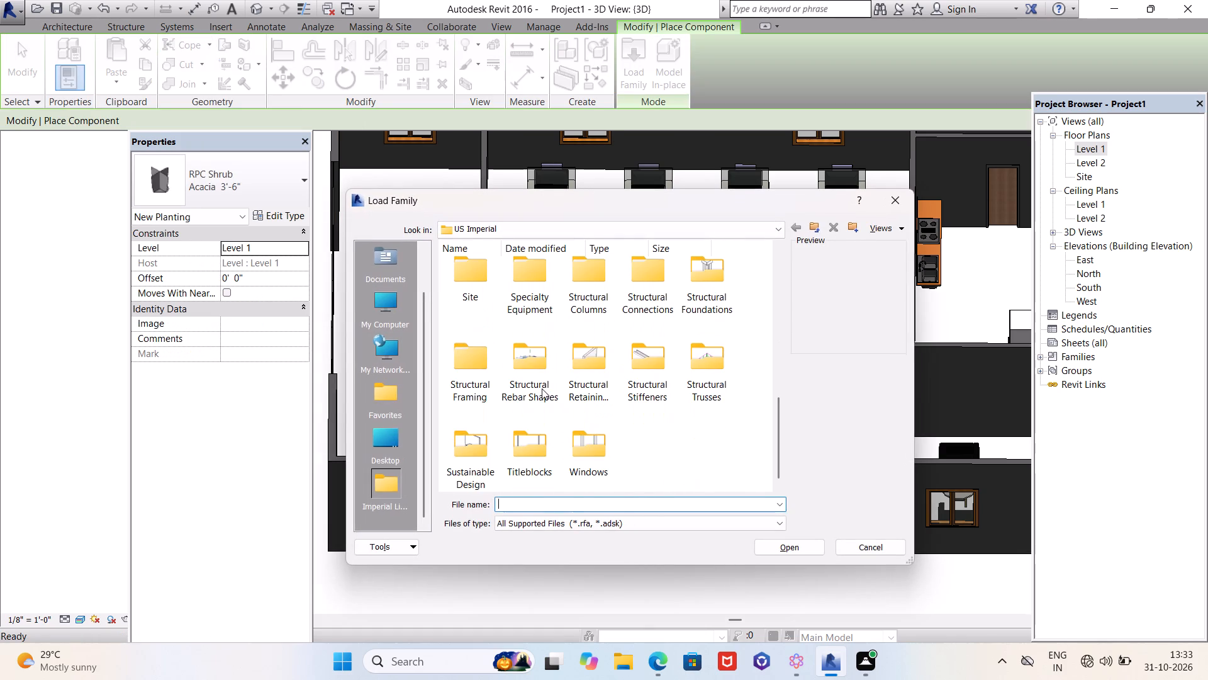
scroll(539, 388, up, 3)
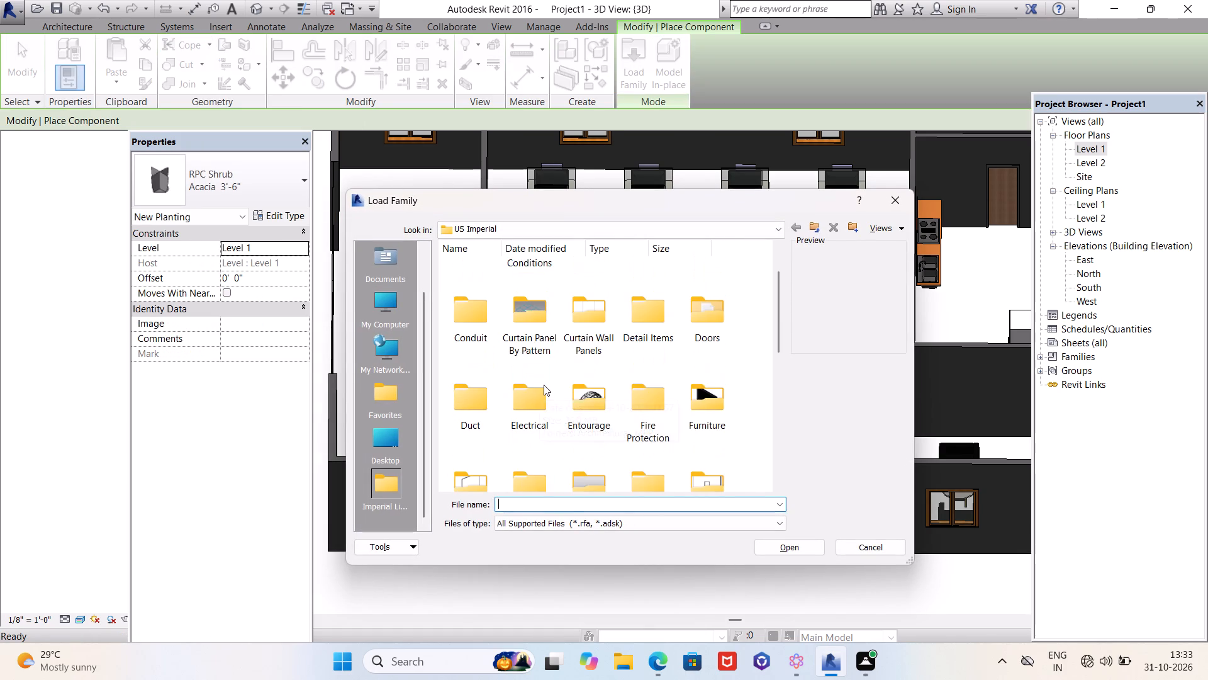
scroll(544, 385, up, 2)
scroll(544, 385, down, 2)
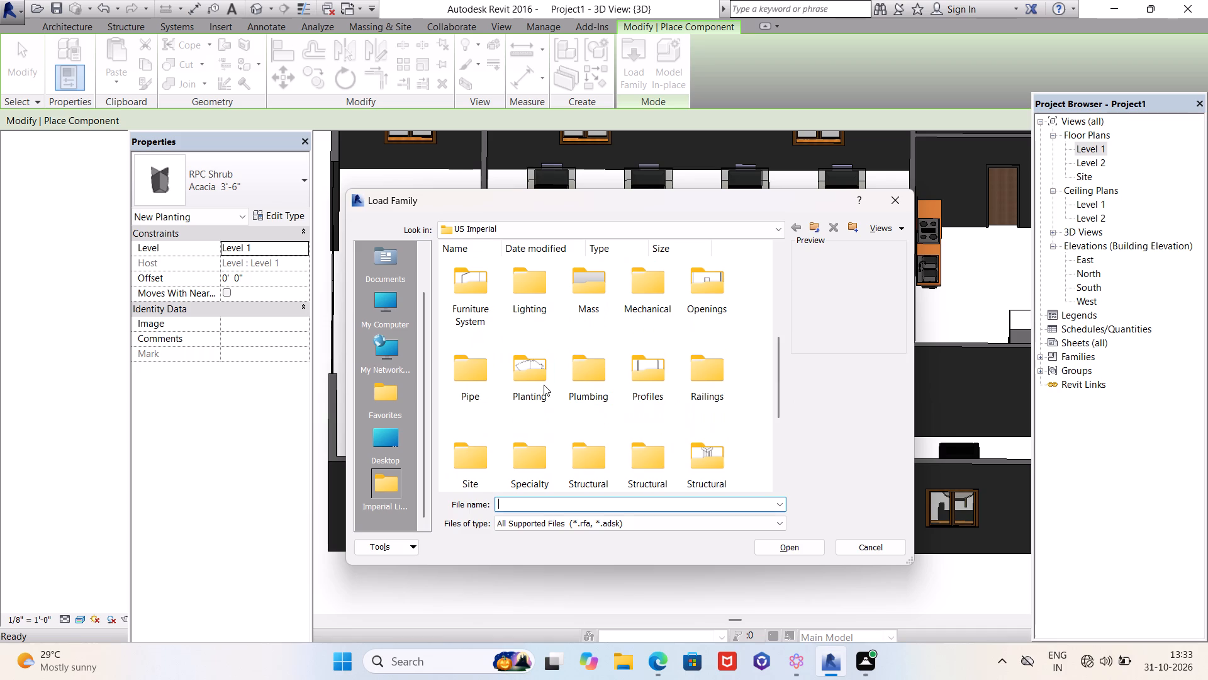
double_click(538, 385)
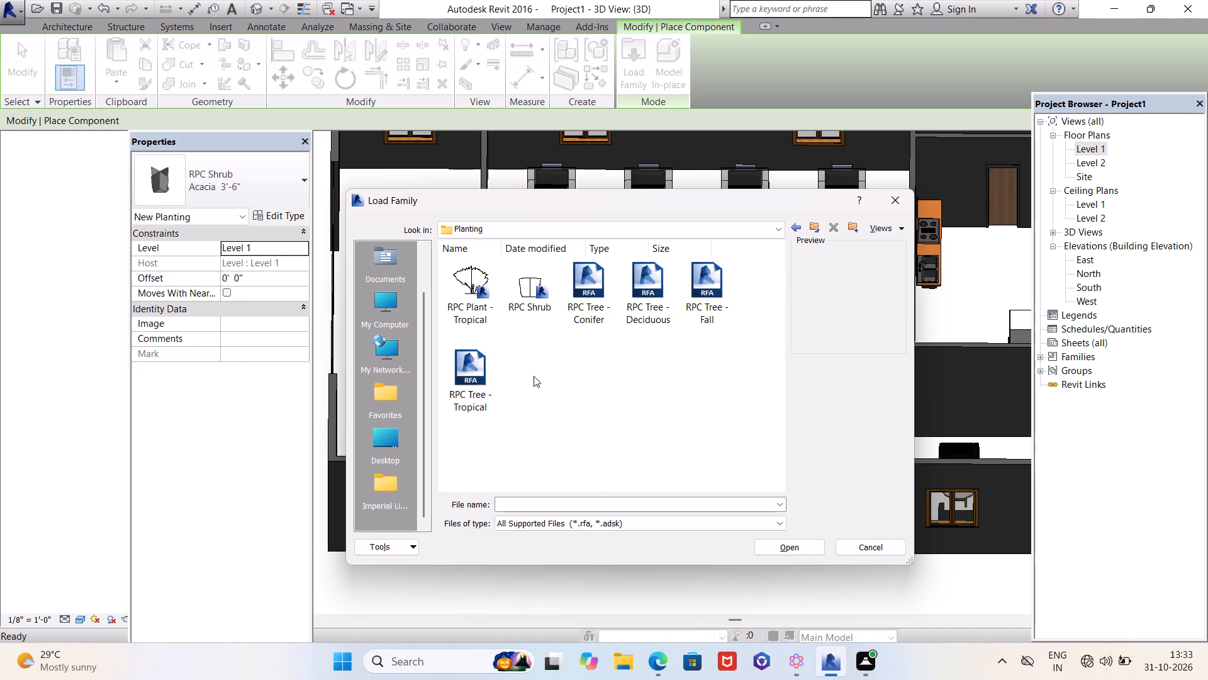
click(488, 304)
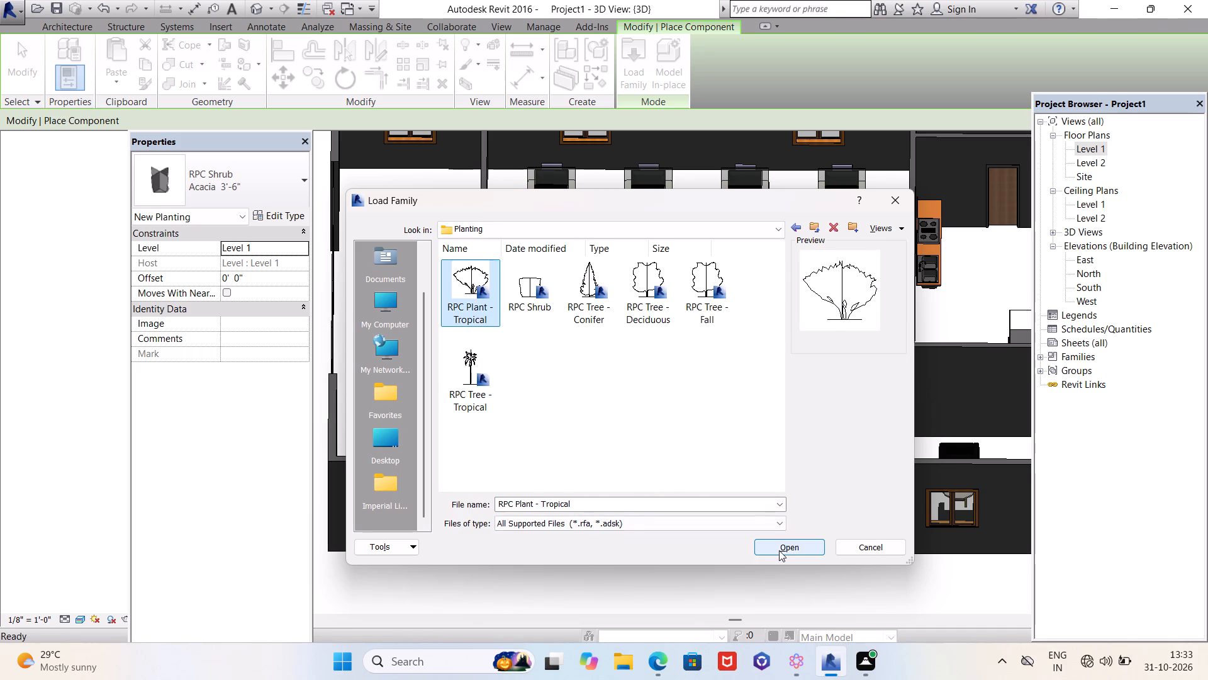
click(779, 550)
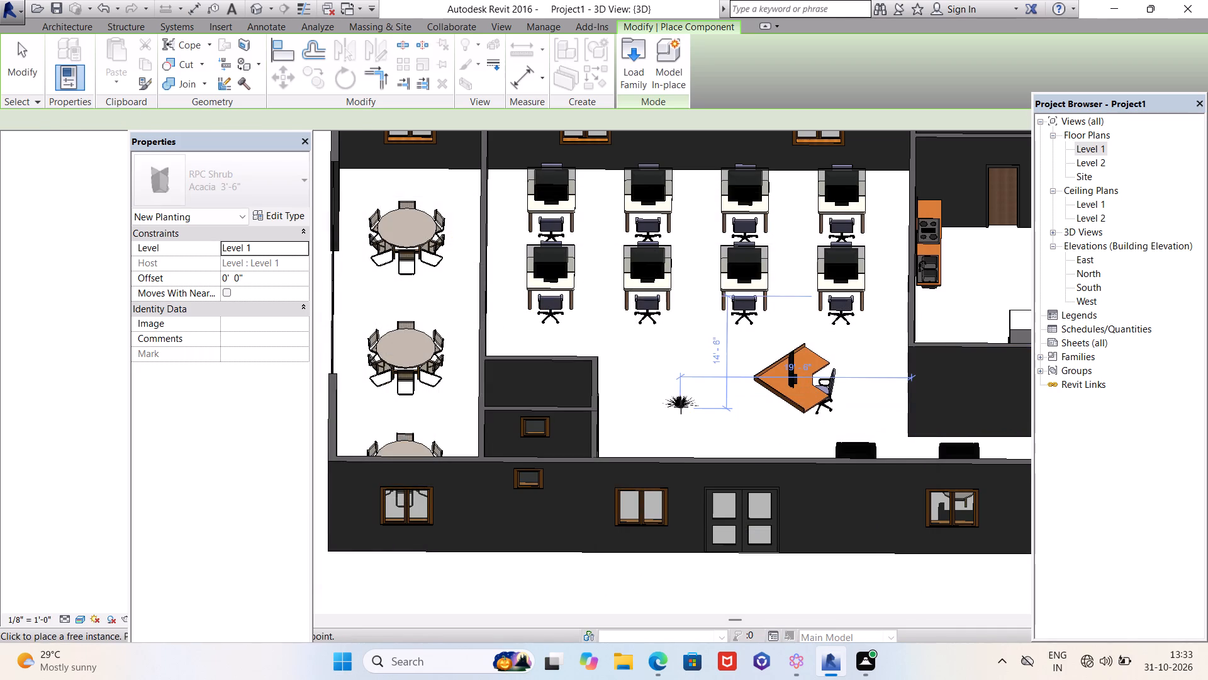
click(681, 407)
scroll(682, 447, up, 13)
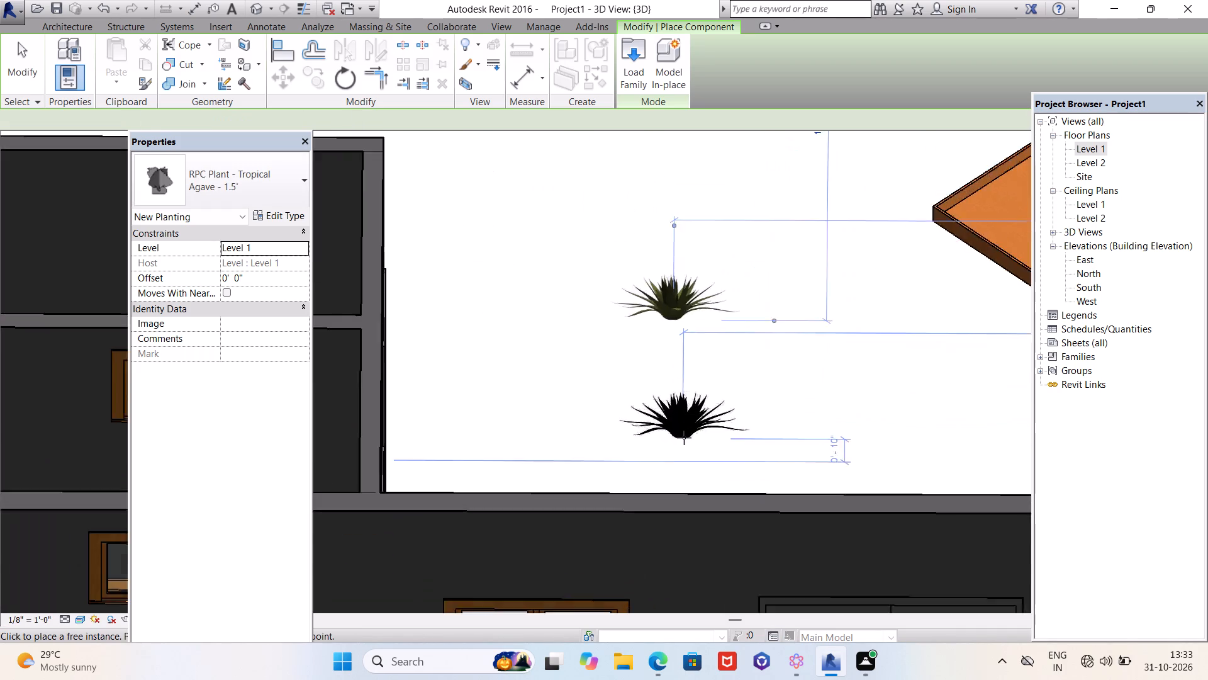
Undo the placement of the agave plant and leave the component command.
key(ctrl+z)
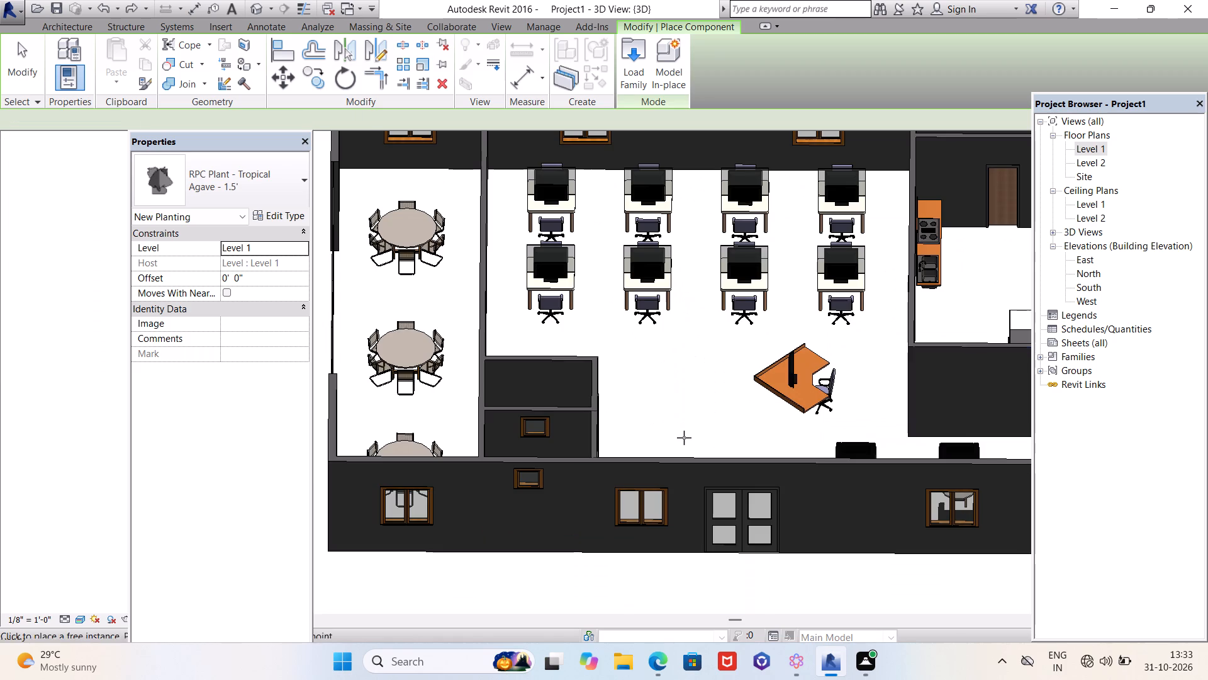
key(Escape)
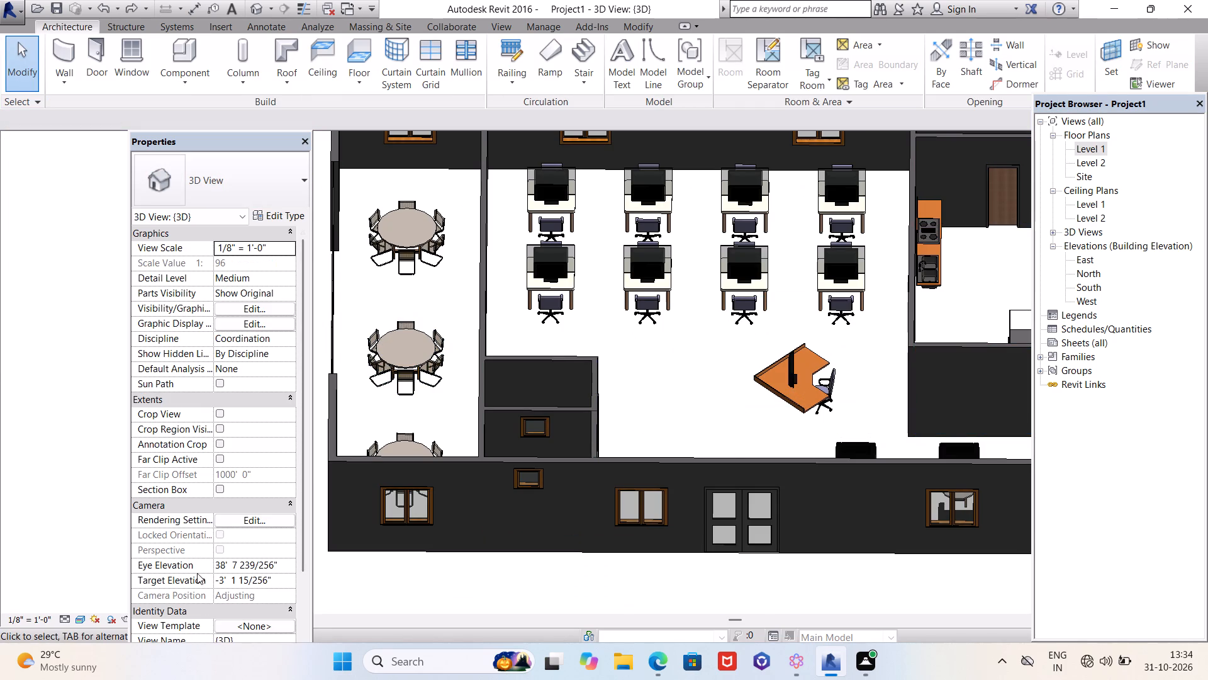
Review the workstations, reception seating, round tables and kitchen in the 3D view from several angles.
scroll(206, 542, down, 2)
scroll(775, 360, down, 2)
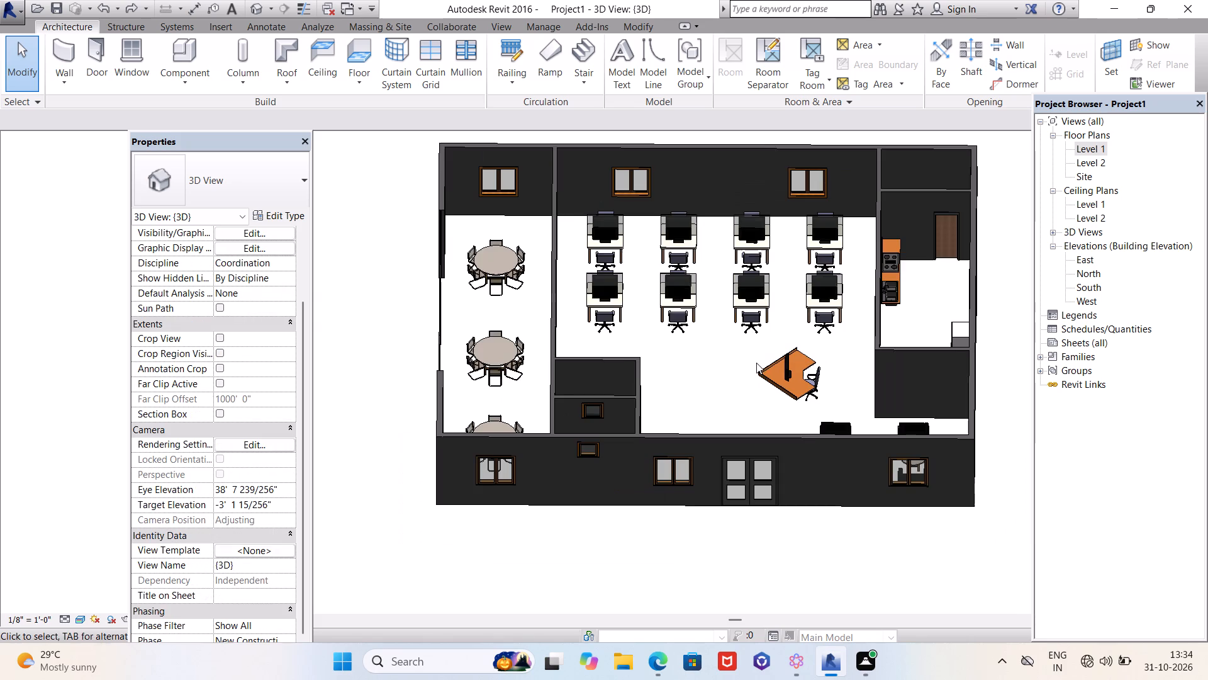
scroll(859, 319, up, 4)
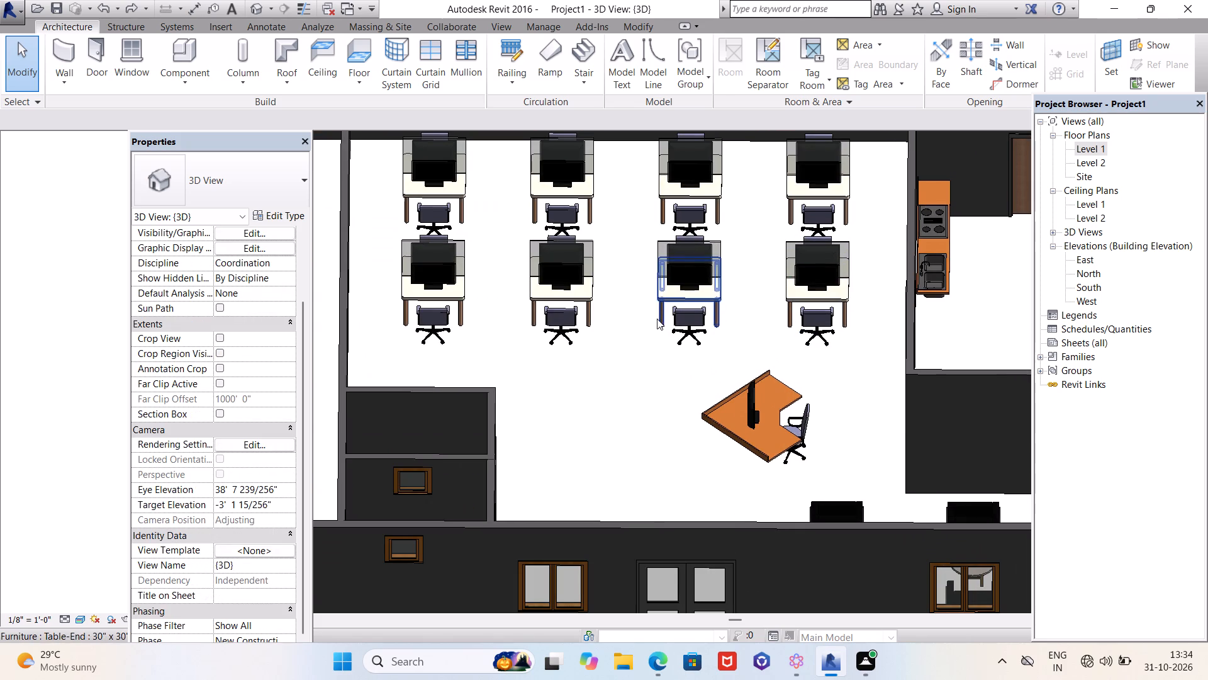
shift+middle_drag(539, 288, 648, 324)
scroll(539, 293, down, 3)
scroll(528, 290, up, 1)
scroll(525, 289, down, 3)
shift+middle_drag(525, 288, 651, 313)
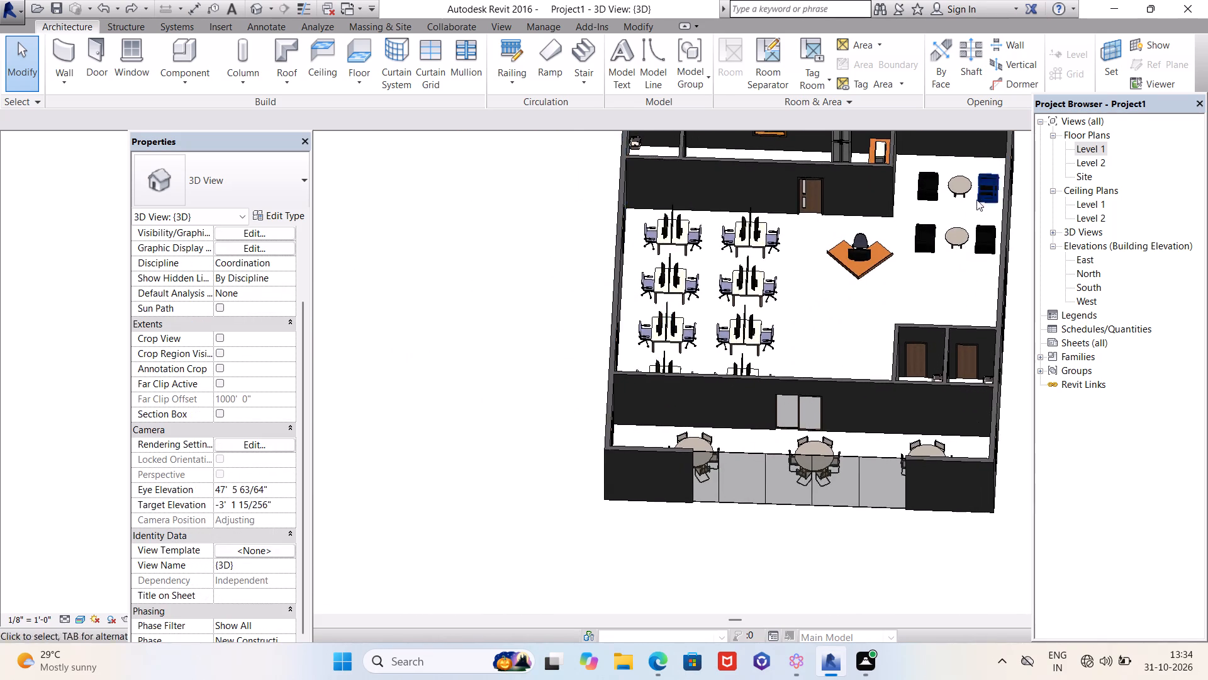
scroll(986, 195, up, 9)
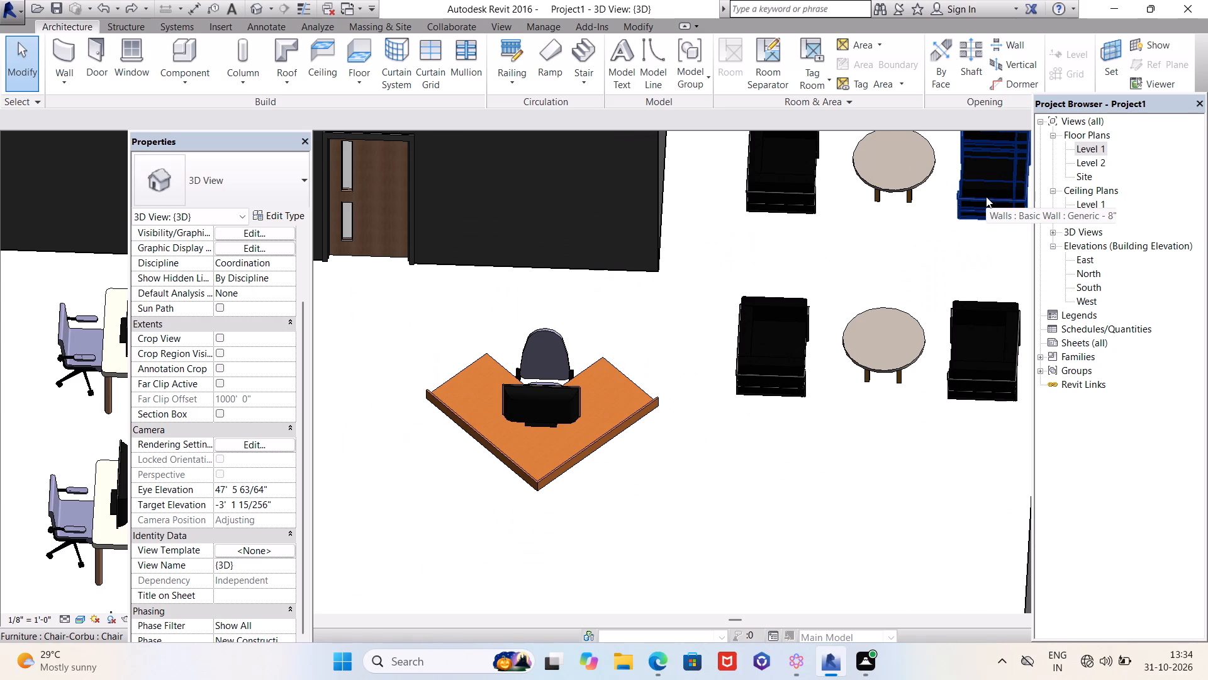
scroll(817, 332, down, 4)
shift+middle_drag(776, 388, 647, 432)
scroll(832, 366, down, 4)
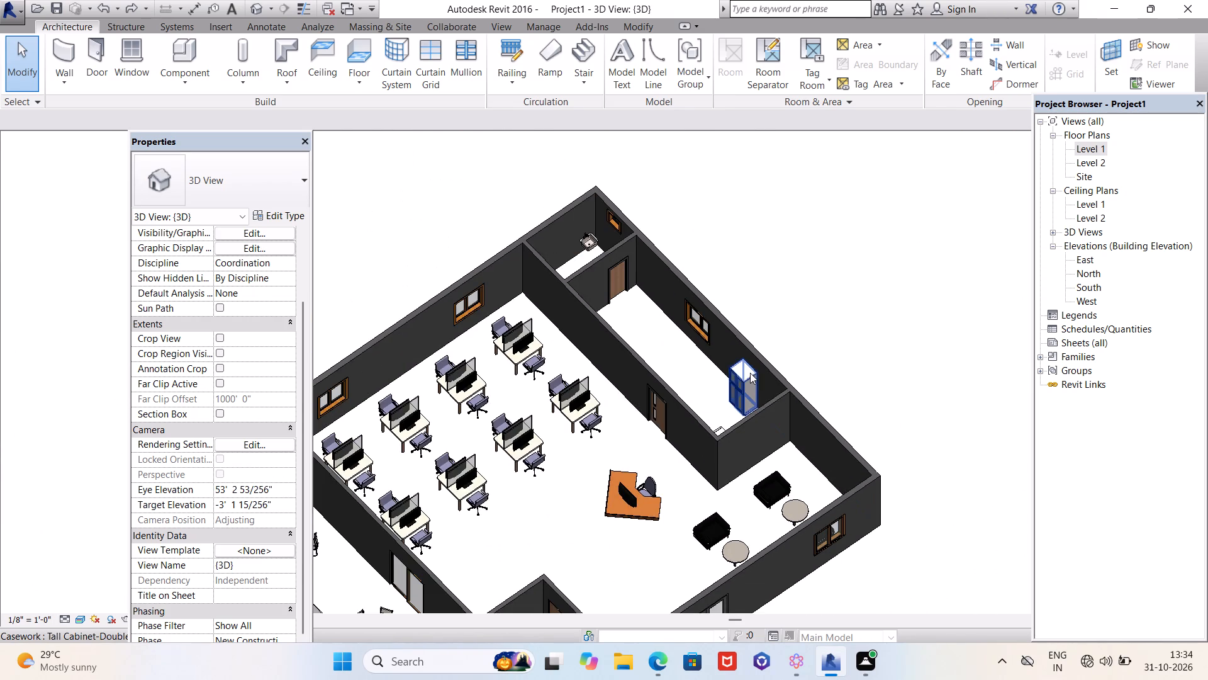
Examine the workstations, reception area, kitchen and round-table room in the 3D view from several sides and from above.
scroll(750, 365, down, 3)
middle_drag(749, 365, 247, 334)
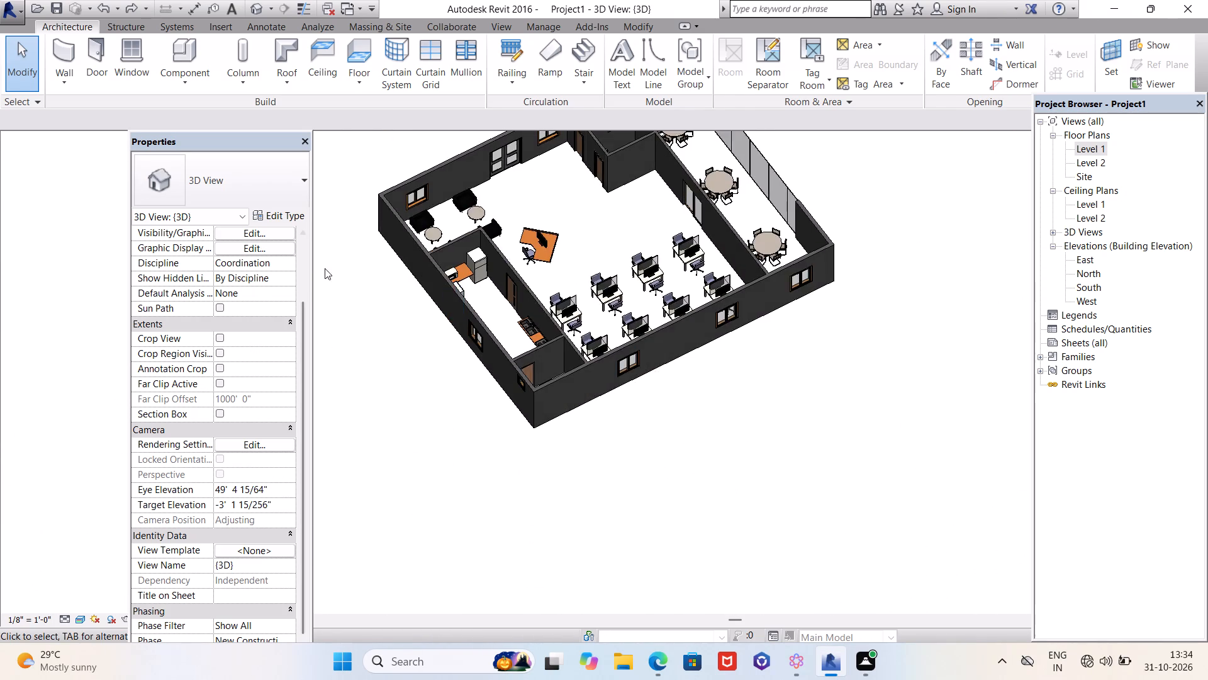
scroll(325, 268, up, 5)
shift+middle_drag(534, 347, 311, 209)
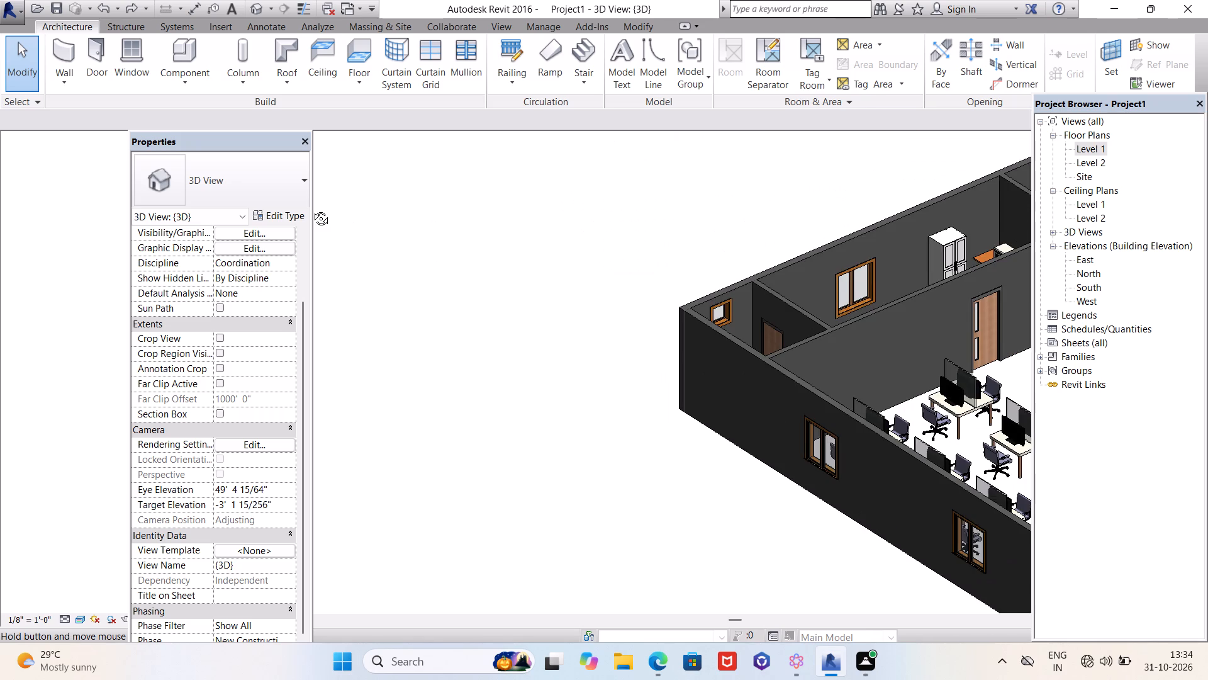
shift+middle_drag(311, 209, 555, 266)
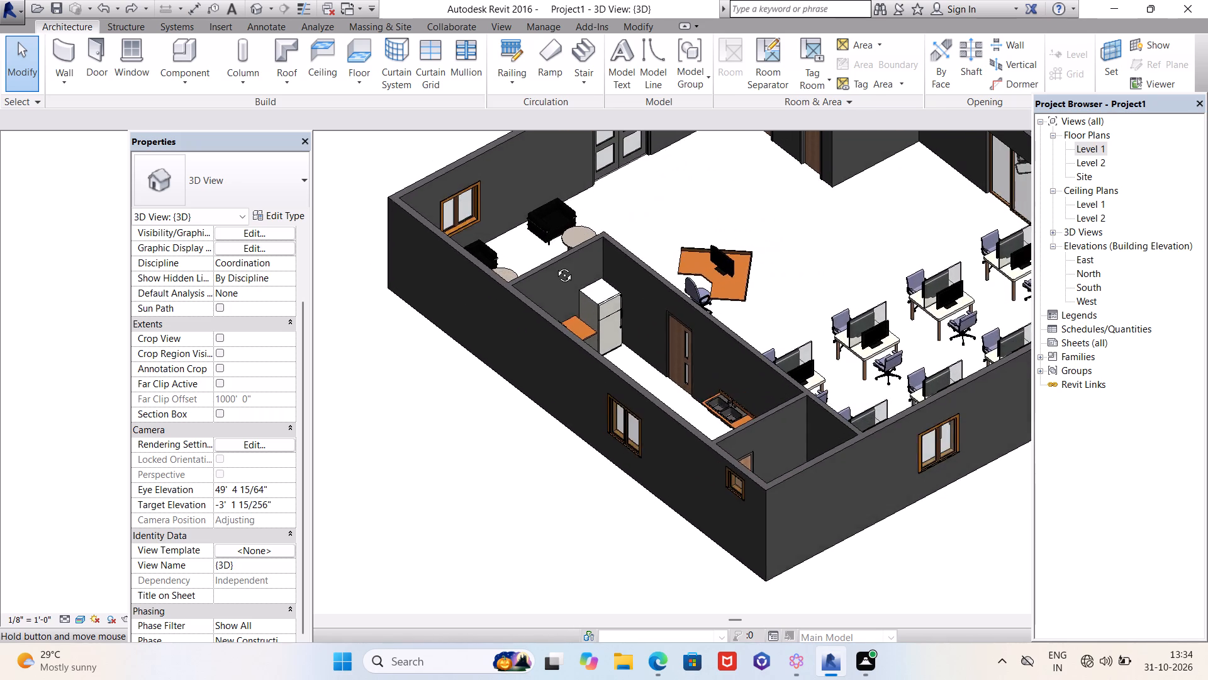
shift+middle_drag(555, 266, 793, 302)
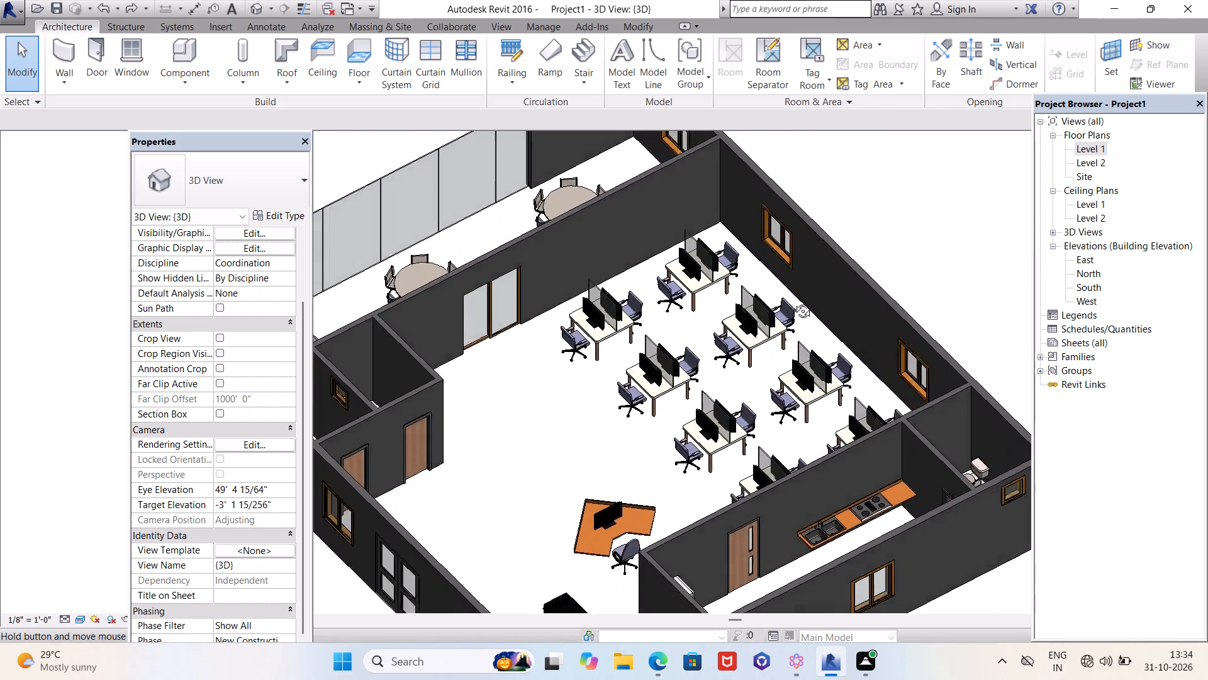
shift+middle_drag(793, 302, 867, 252)
scroll(872, 228, down, 3)
shift+middle_drag(685, 579, 730, 514)
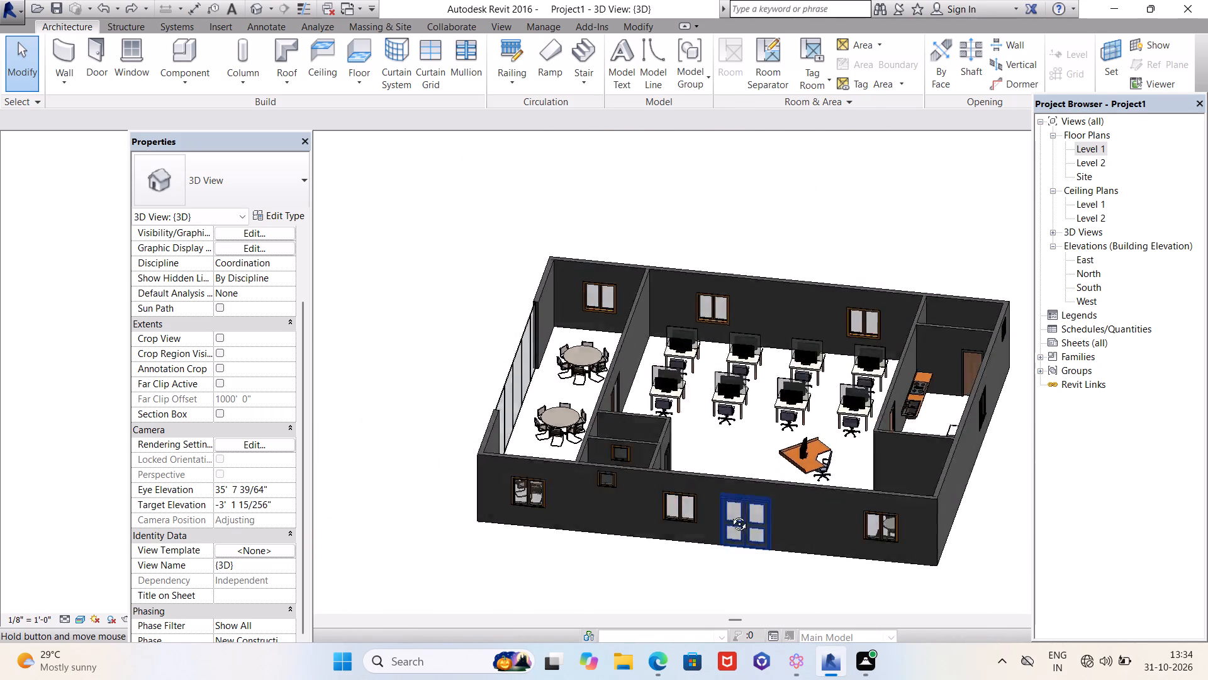
shift+middle_drag(730, 514, 698, 599)
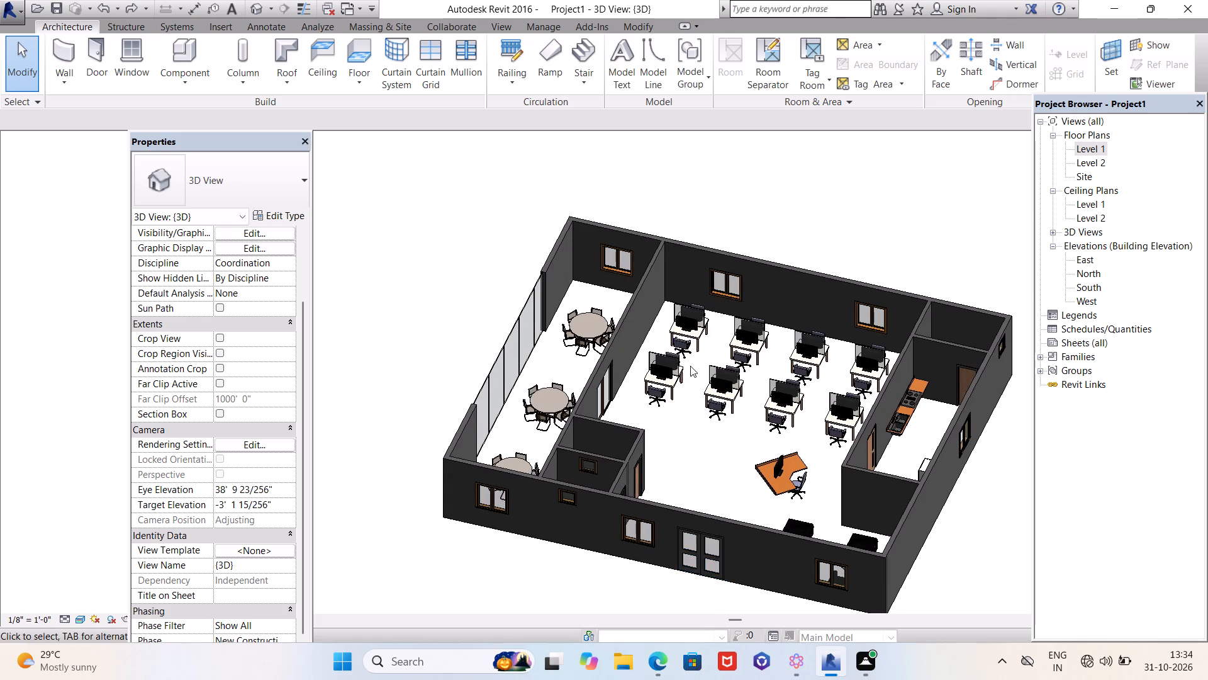
scroll(685, 340, down, 3)
shift+middle_drag(685, 345, 708, 514)
scroll(712, 478, up, 4)
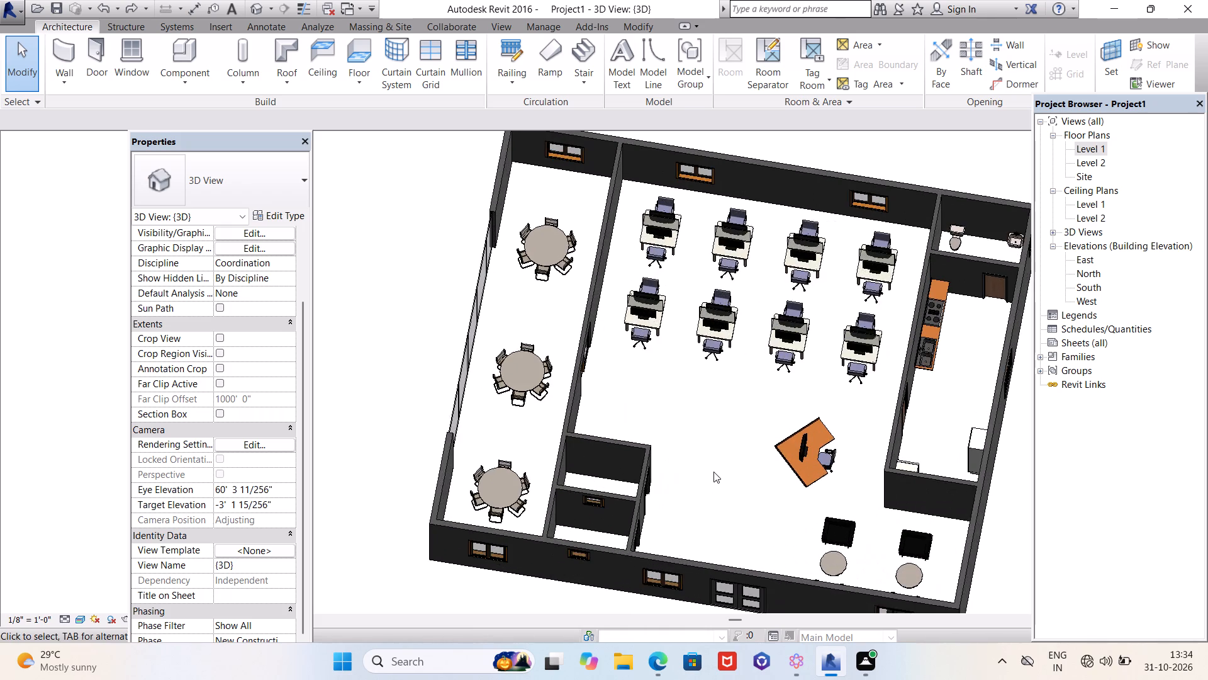
scroll(700, 469, down, 2)
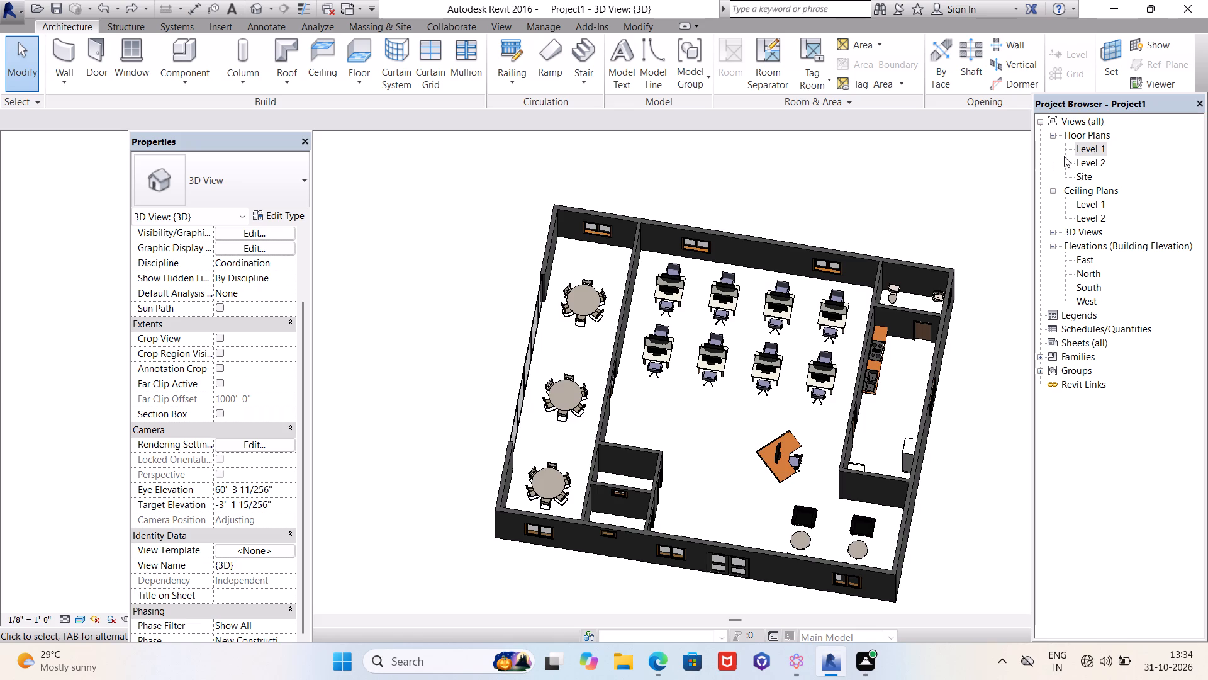
Compare the furniture layout in the Level 1 floor plan with the 3D view, ending in the floor plan.
double_click(1101, 150)
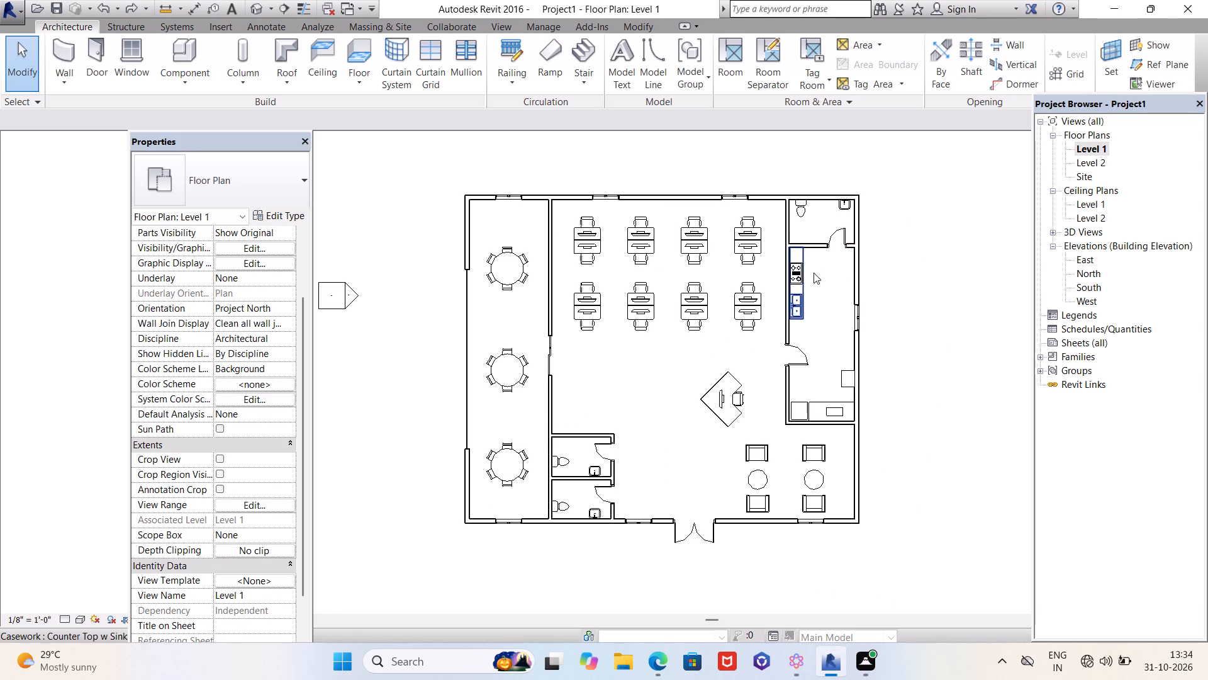
scroll(877, 274, up, 4)
scroll(912, 265, down, 2)
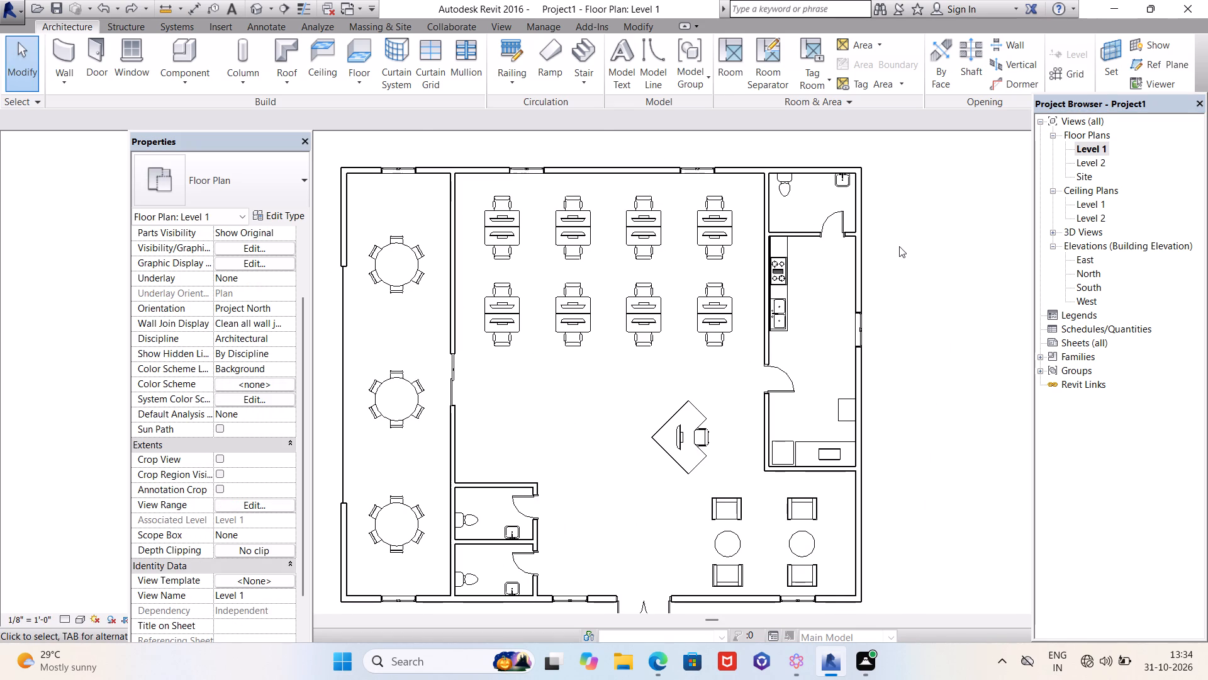
scroll(899, 244, down, 2)
scroll(899, 244, up, 2)
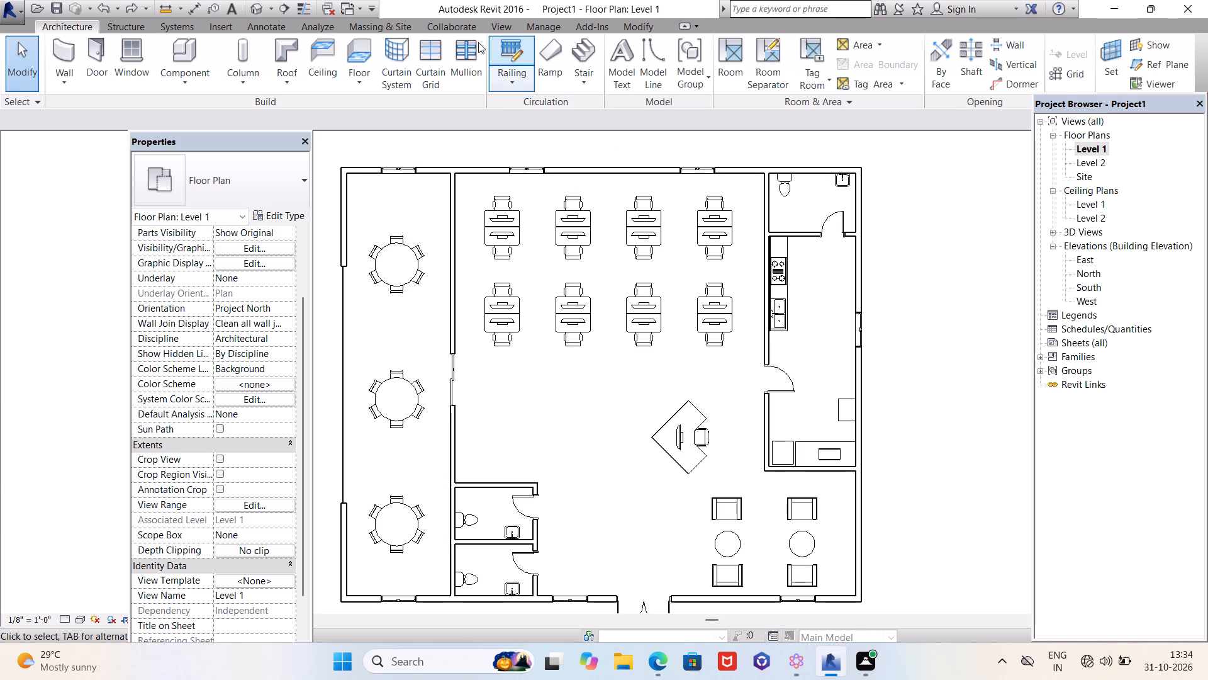
click(250, 13)
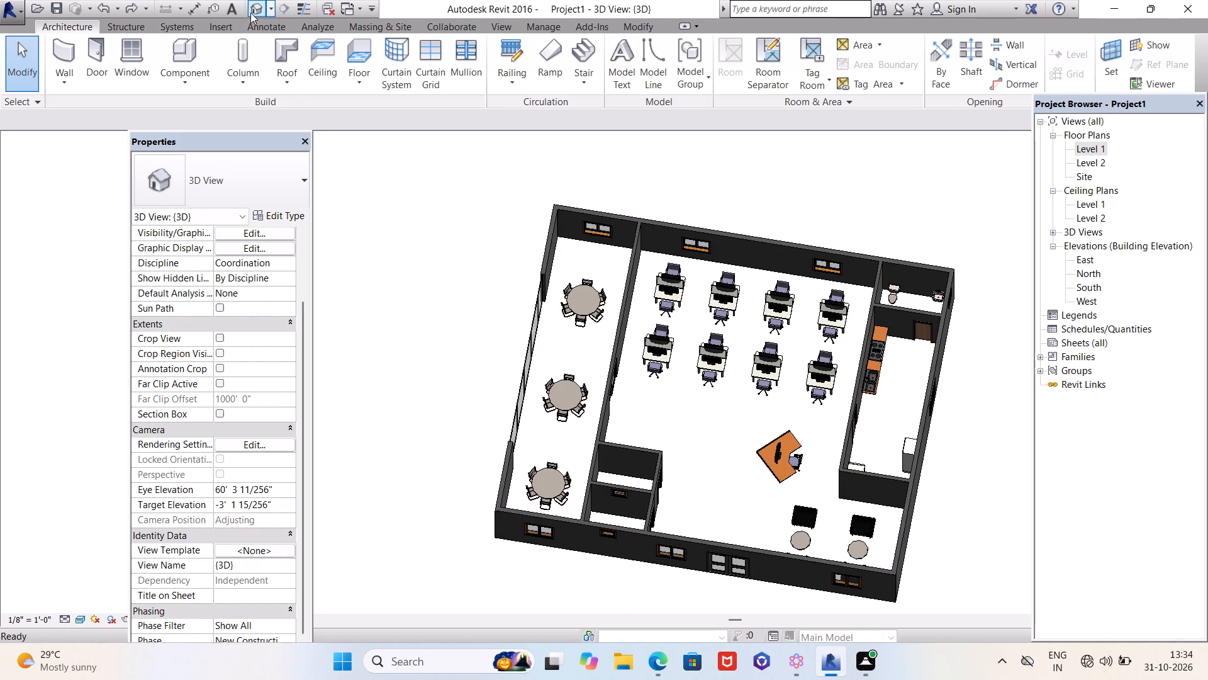
double_click(1093, 147)
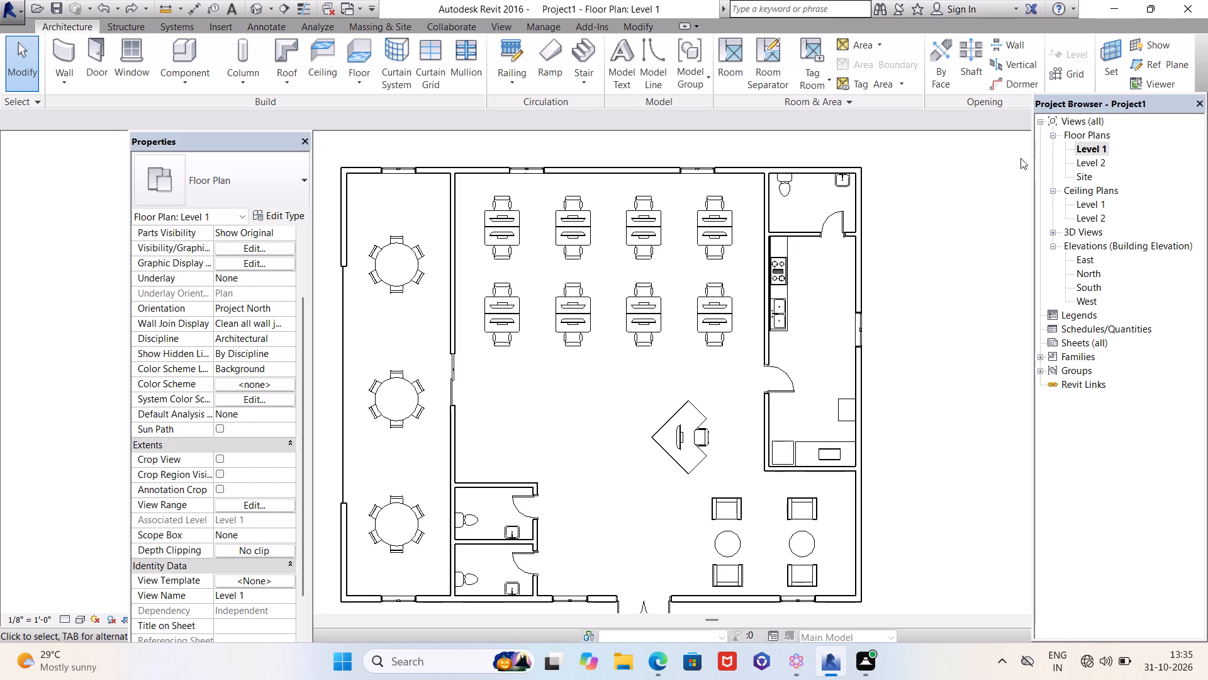
scroll(969, 198, down, 1)
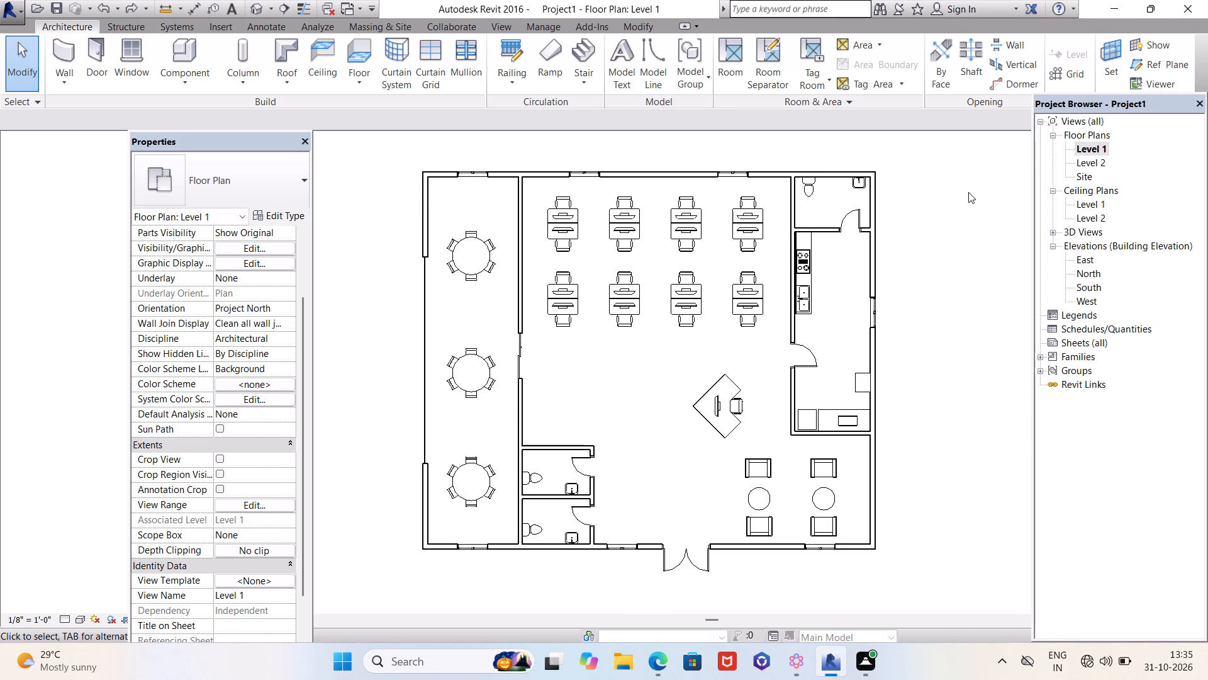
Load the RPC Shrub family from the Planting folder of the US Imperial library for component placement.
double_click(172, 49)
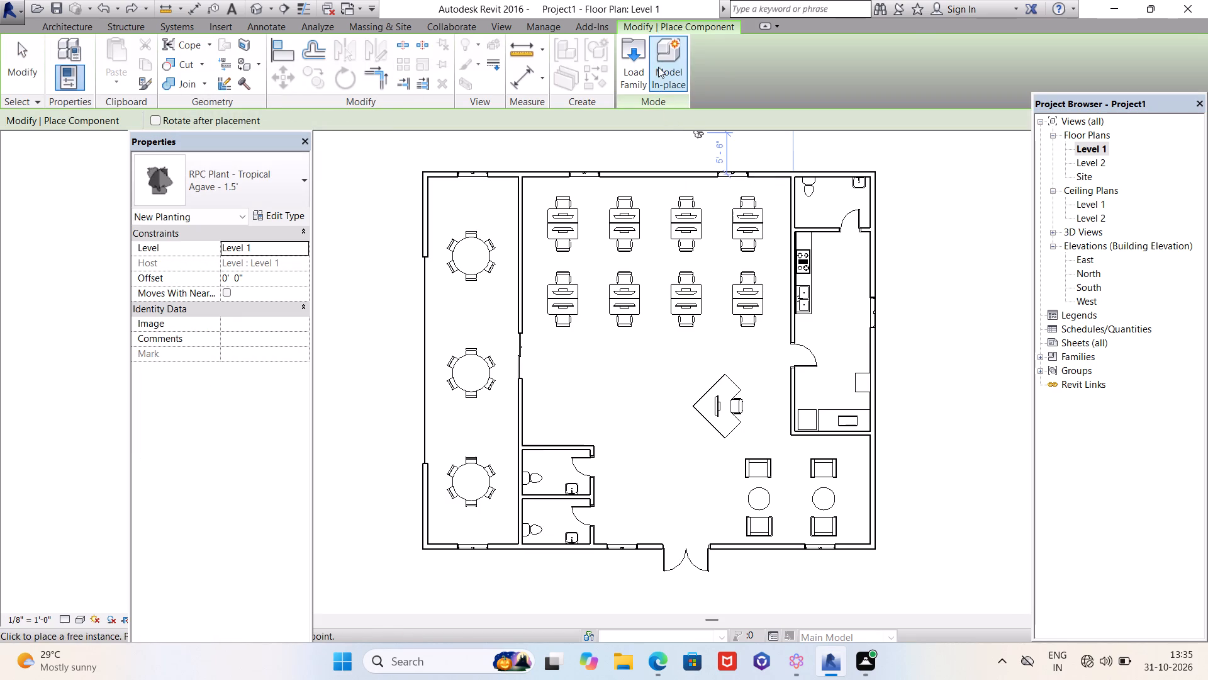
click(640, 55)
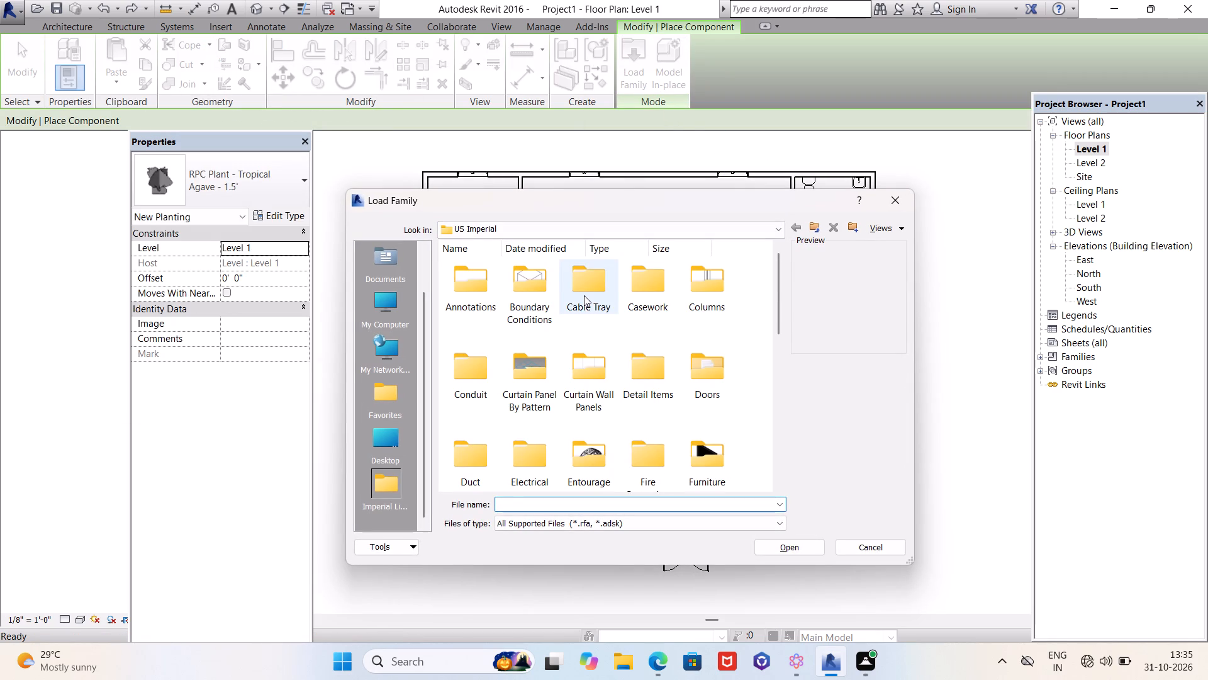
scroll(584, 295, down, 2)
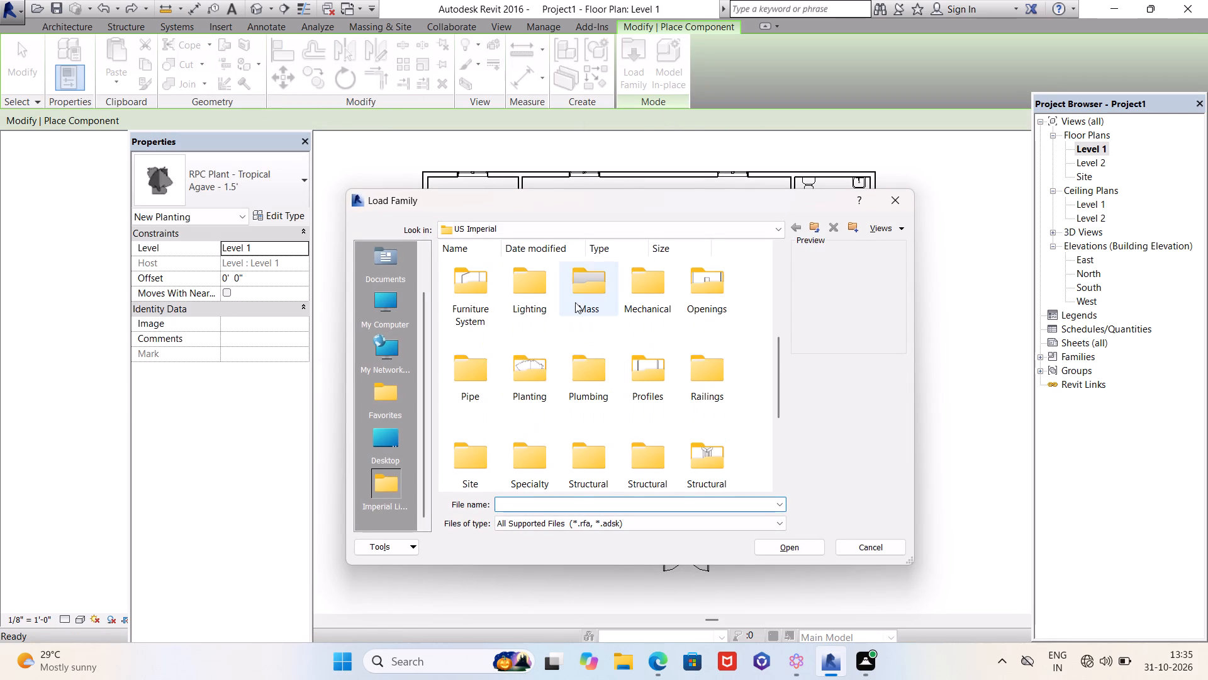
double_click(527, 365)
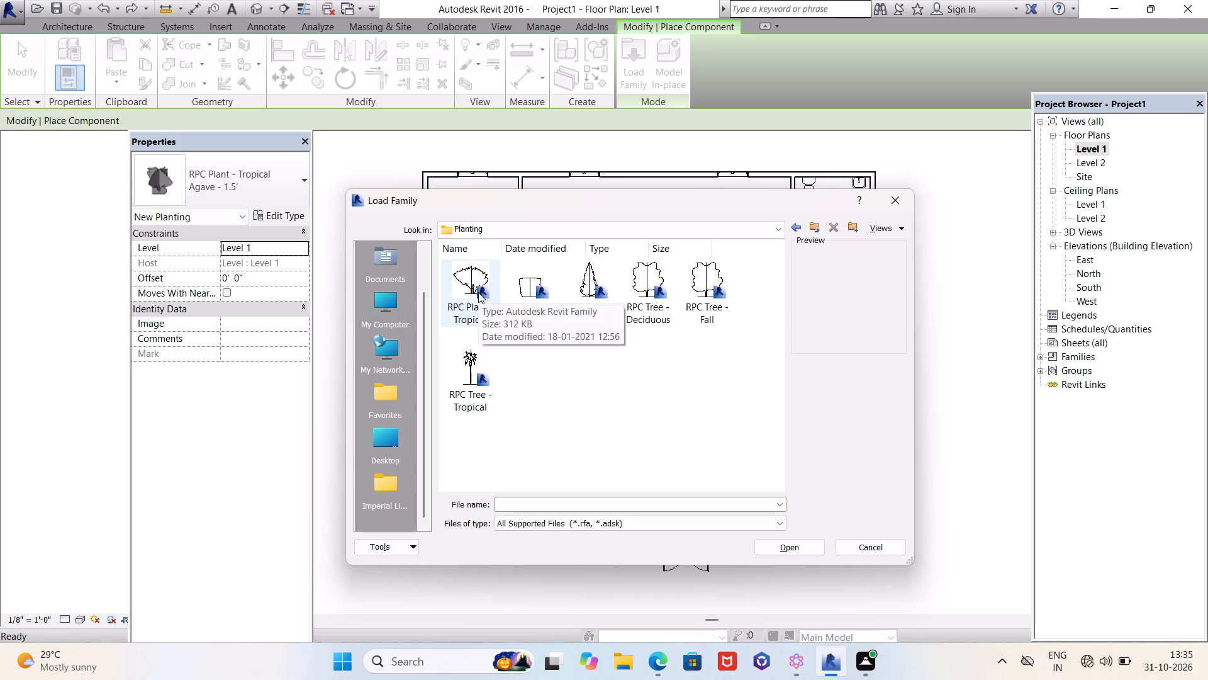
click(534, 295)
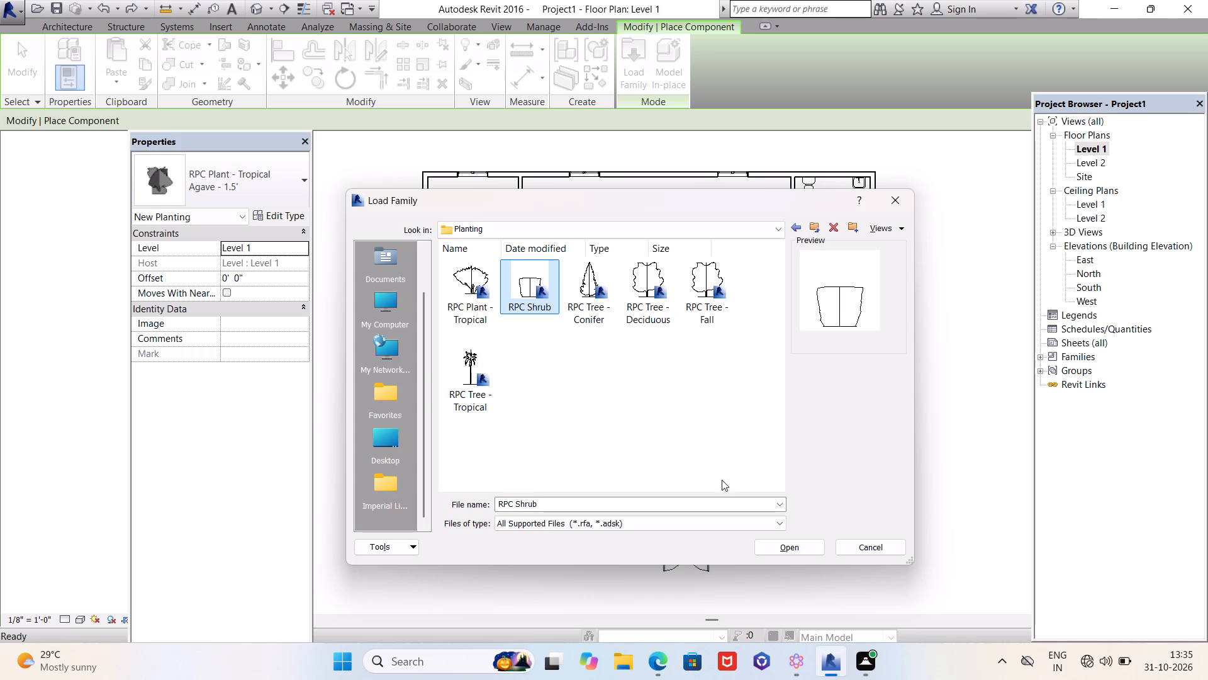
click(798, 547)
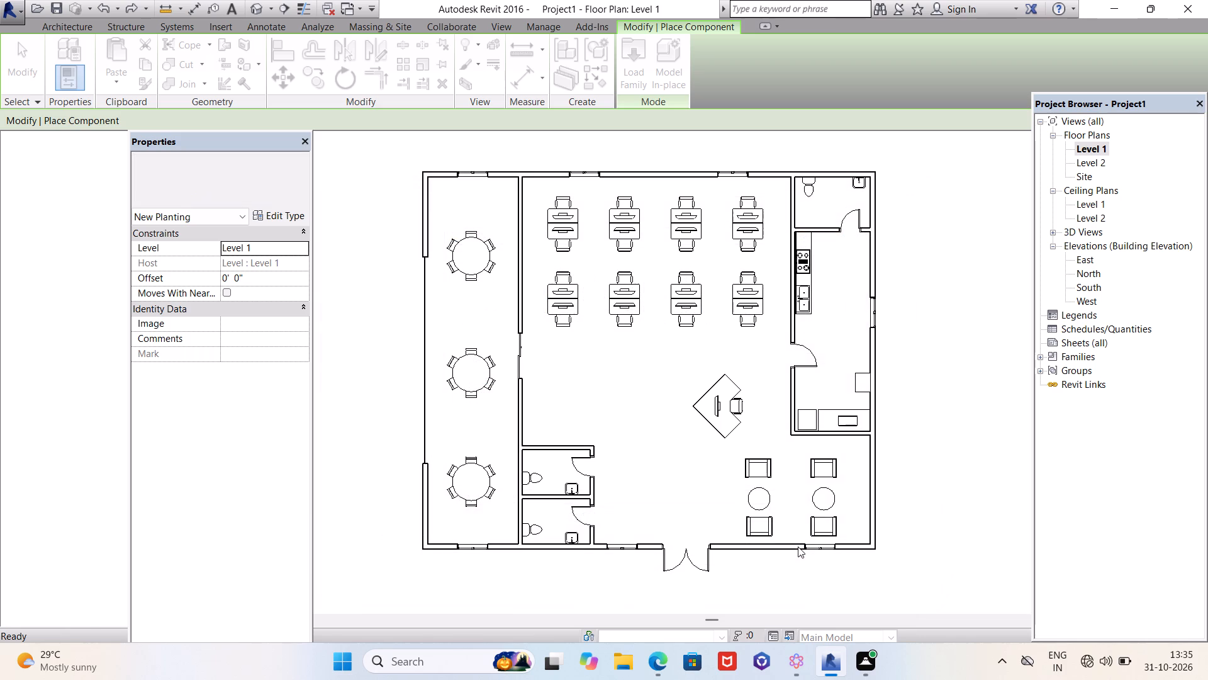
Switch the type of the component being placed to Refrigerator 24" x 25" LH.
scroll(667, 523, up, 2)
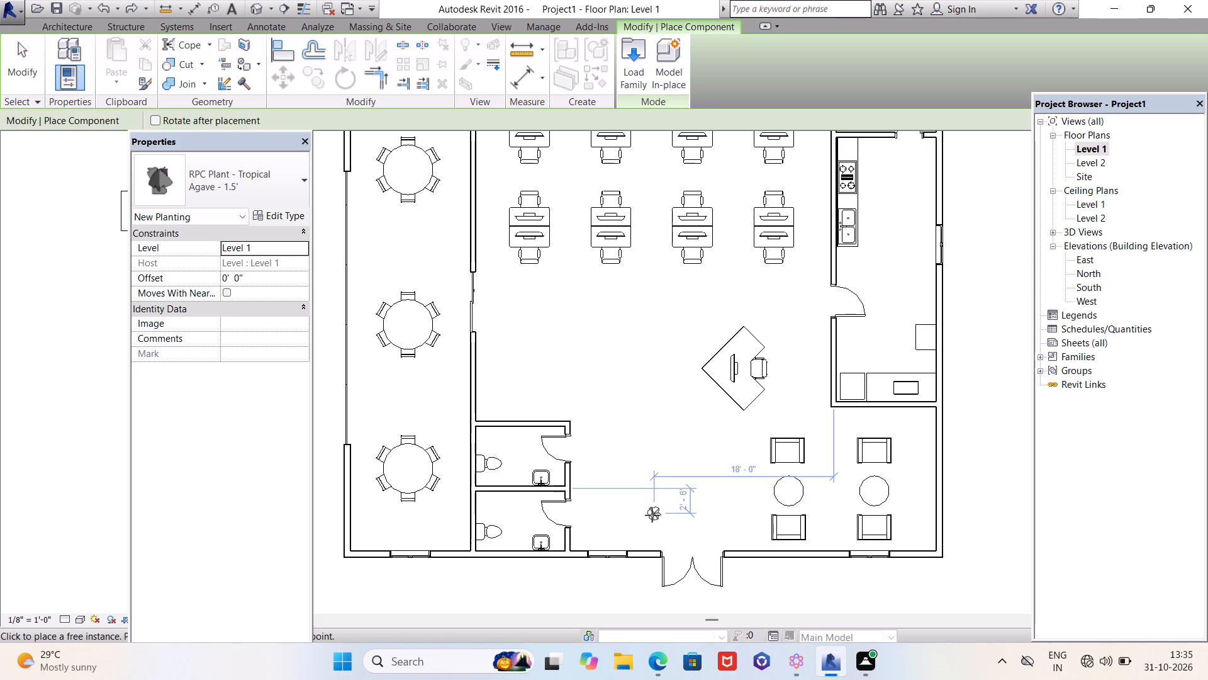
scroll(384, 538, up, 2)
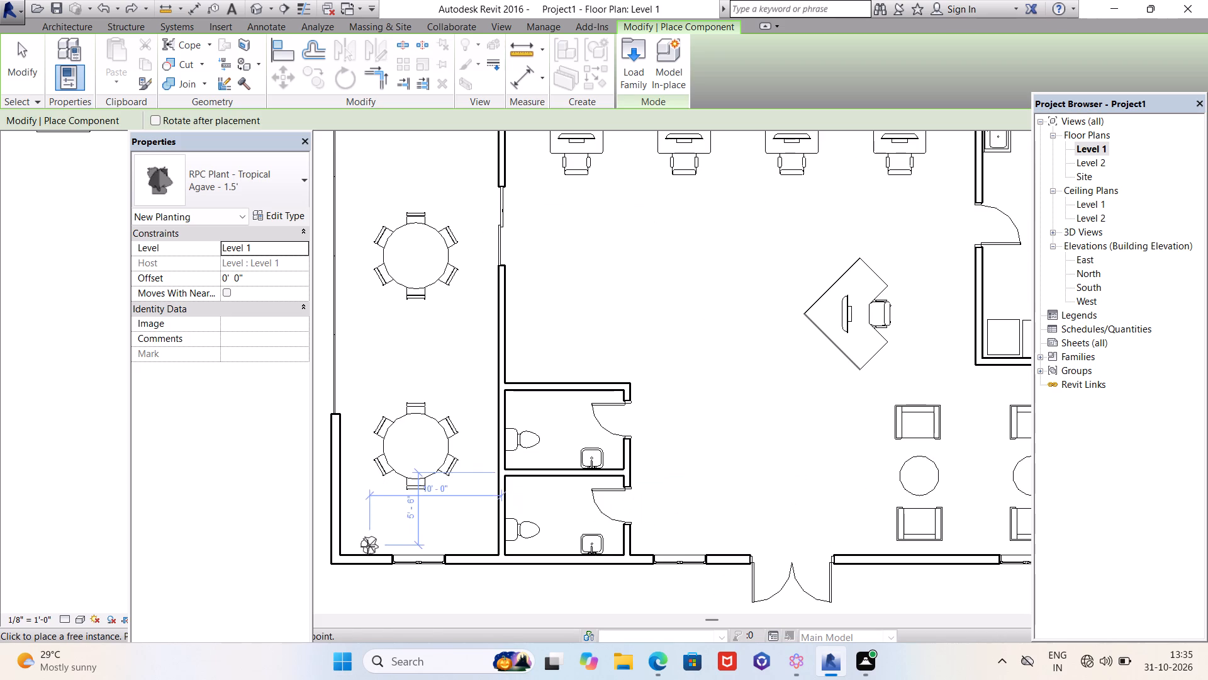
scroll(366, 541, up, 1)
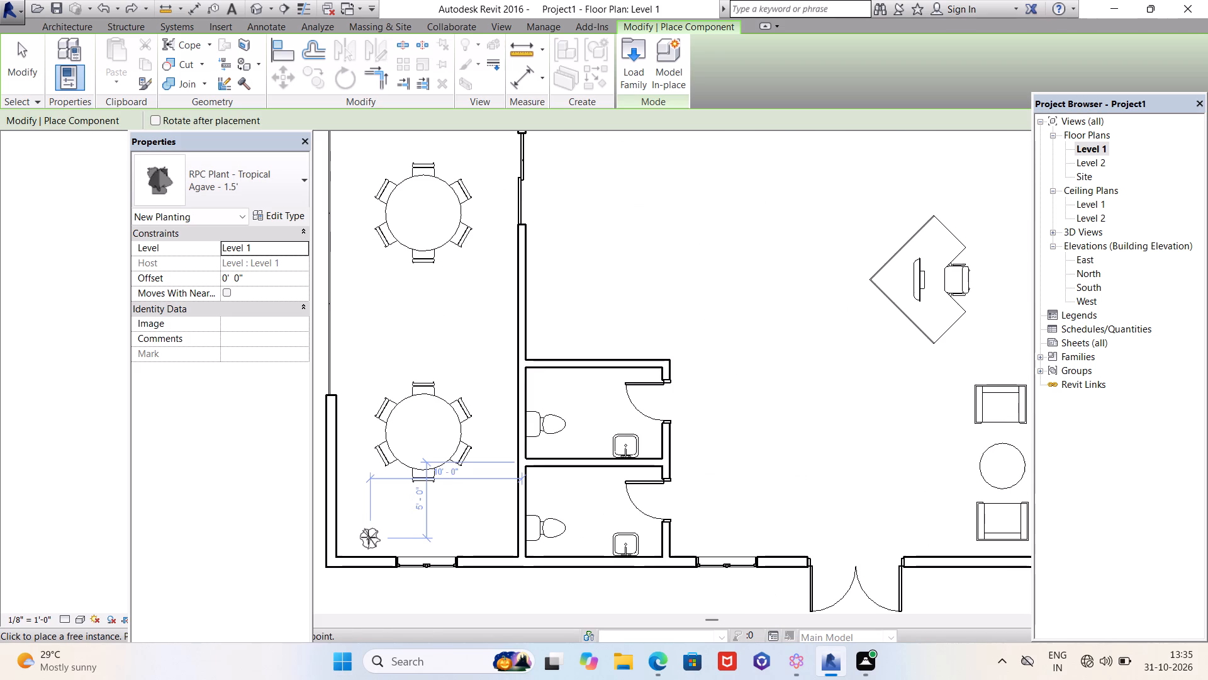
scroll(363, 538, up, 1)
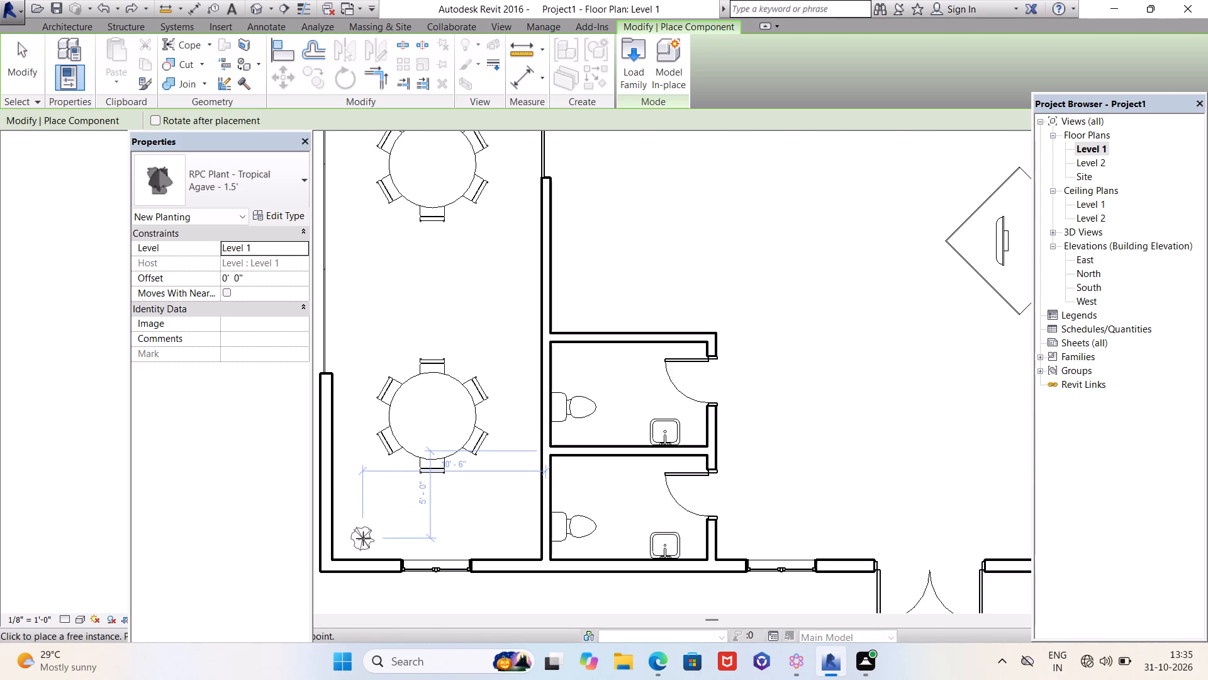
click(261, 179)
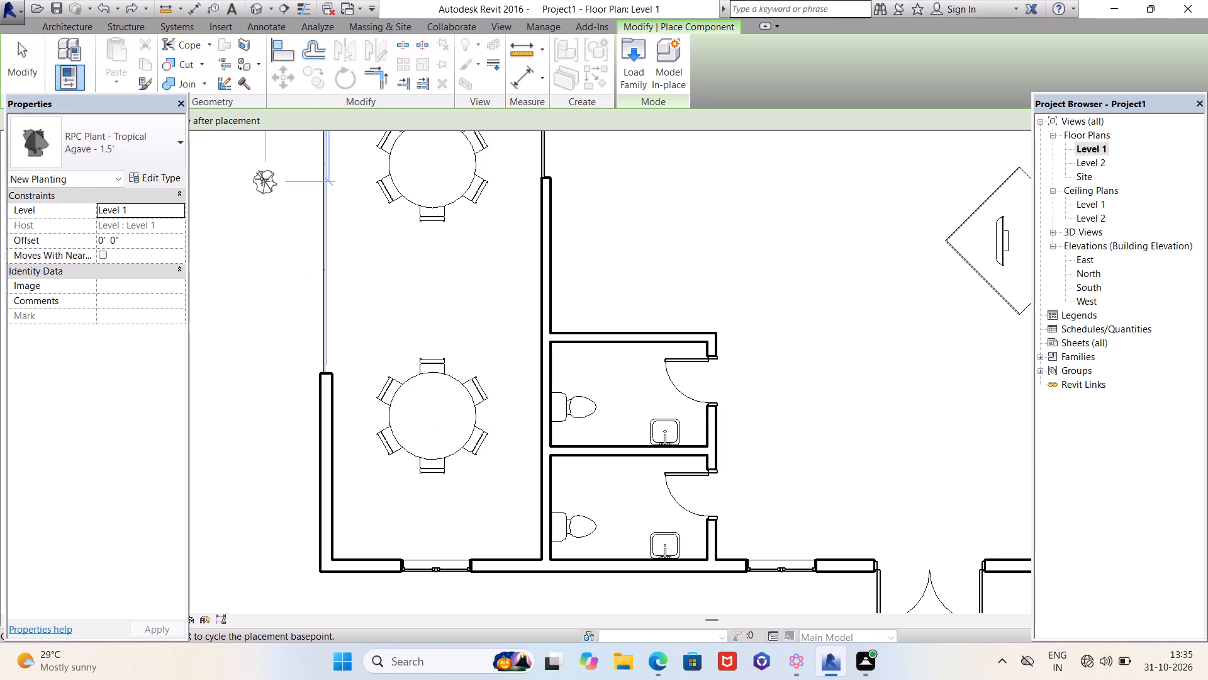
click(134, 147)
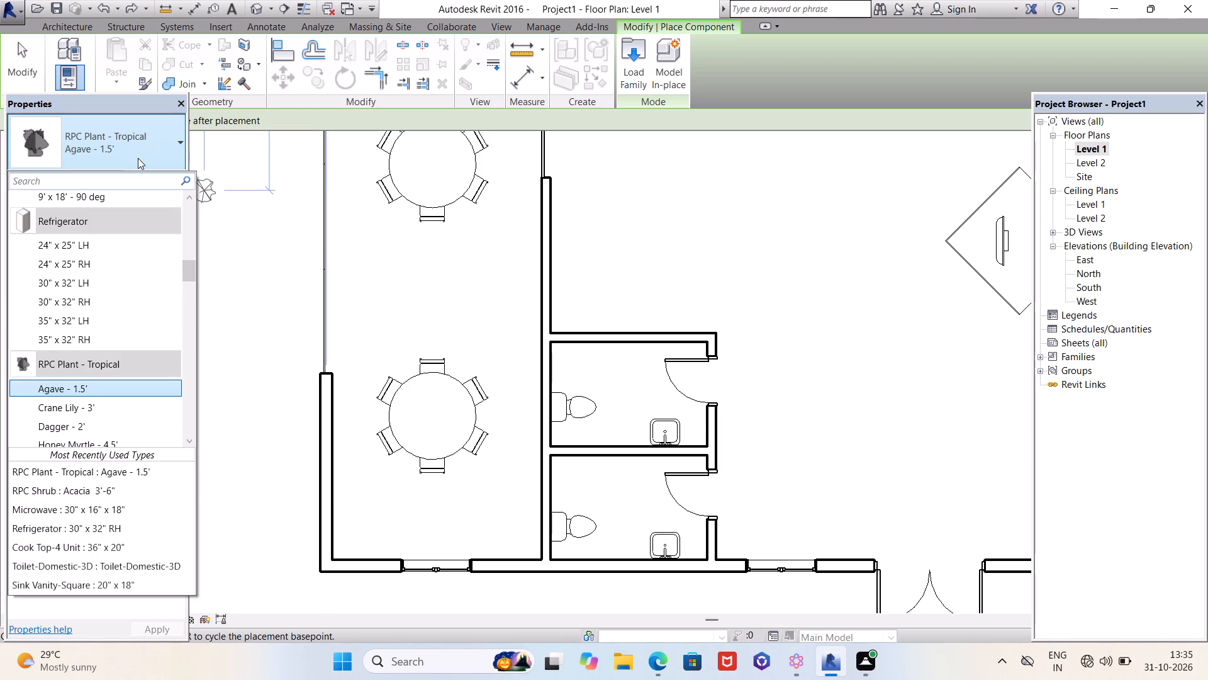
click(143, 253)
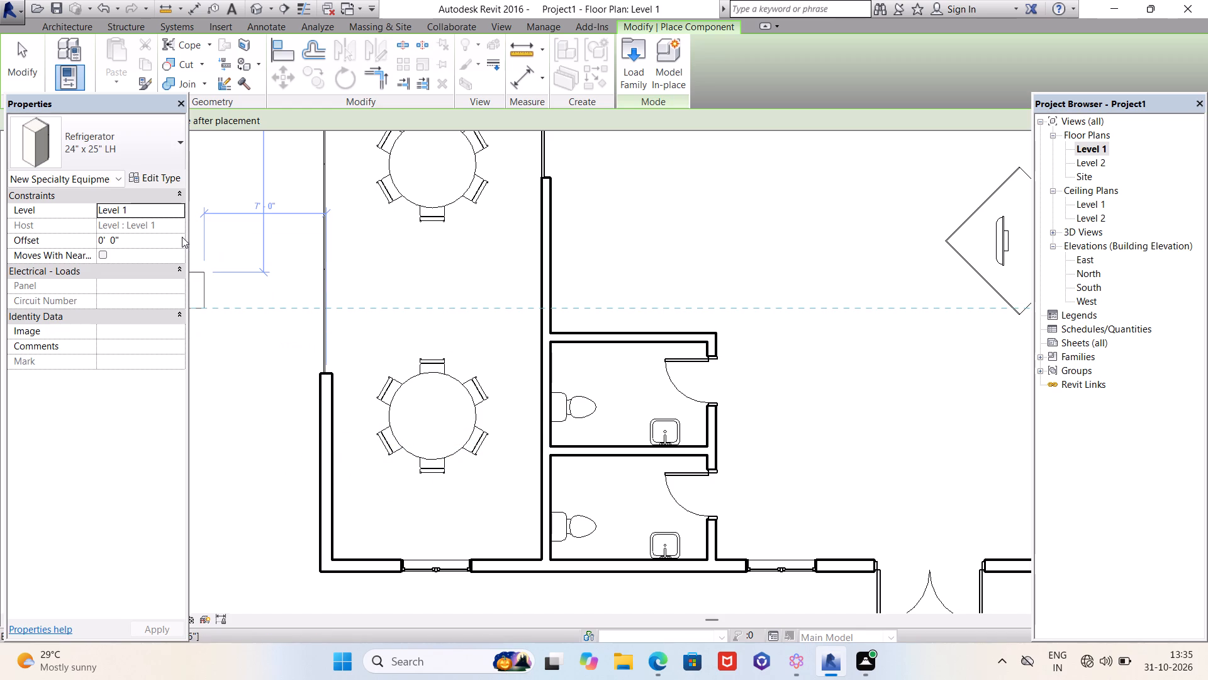
Restart component placement and load the RPC Shrub family from the Planting folder of the US Imperial library.
click(75, 22)
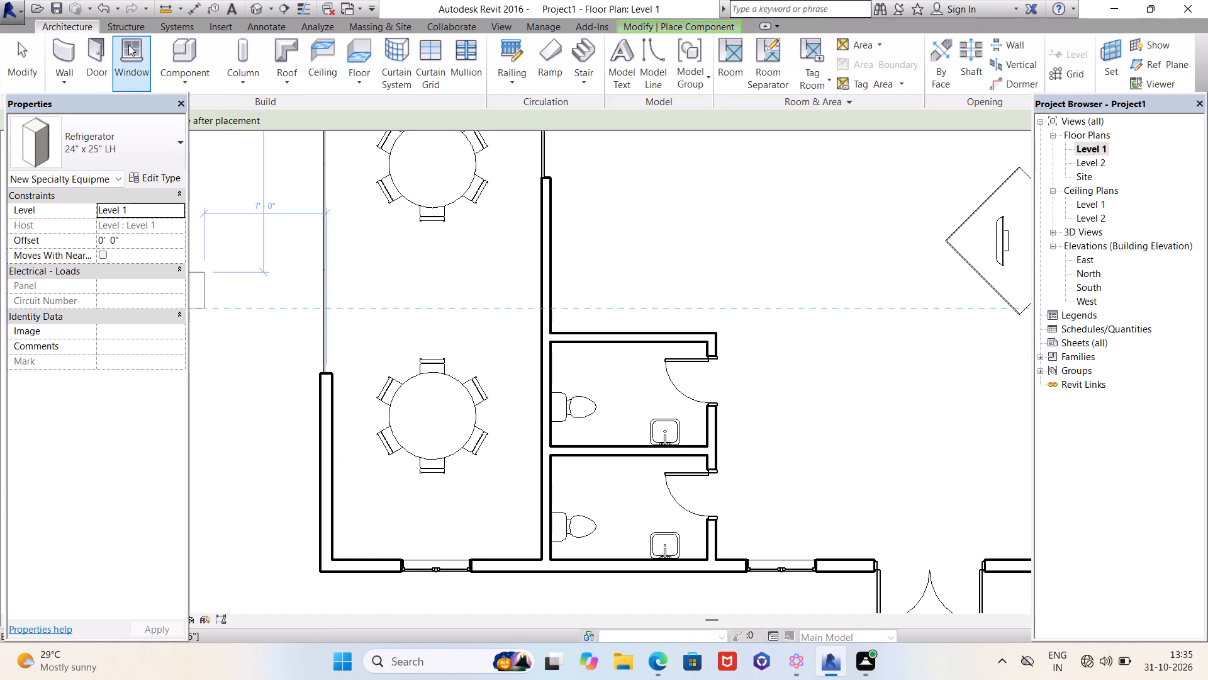
click(177, 42)
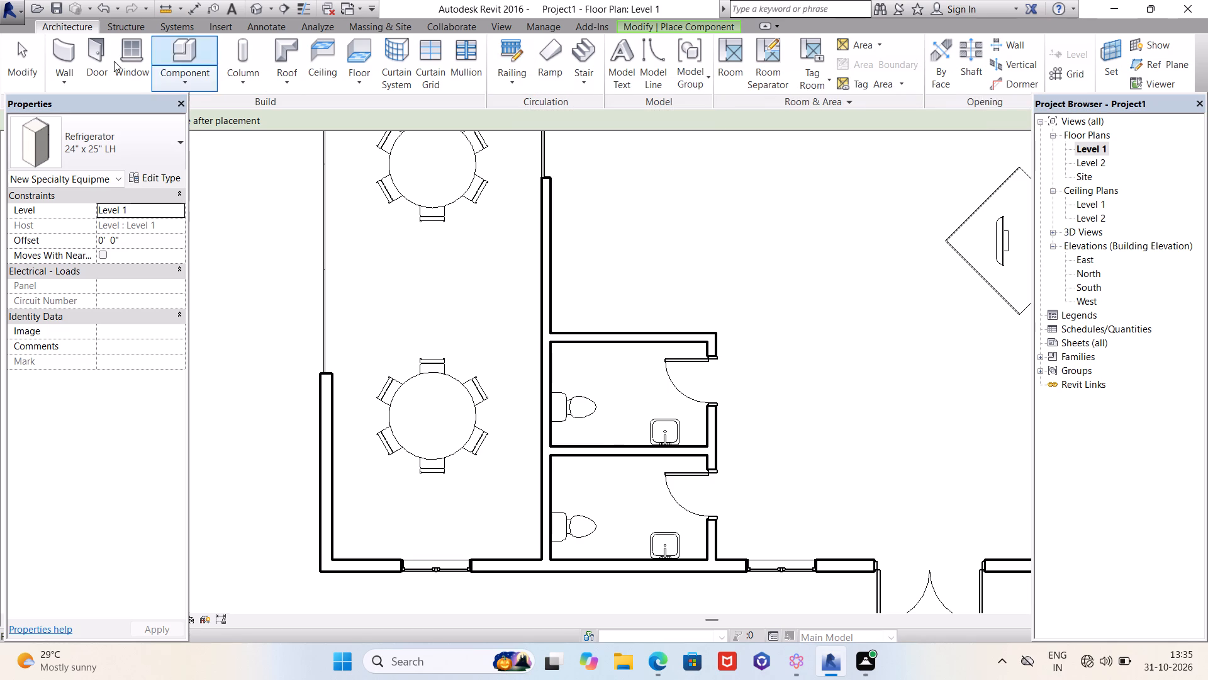
click(173, 44)
click(117, 44)
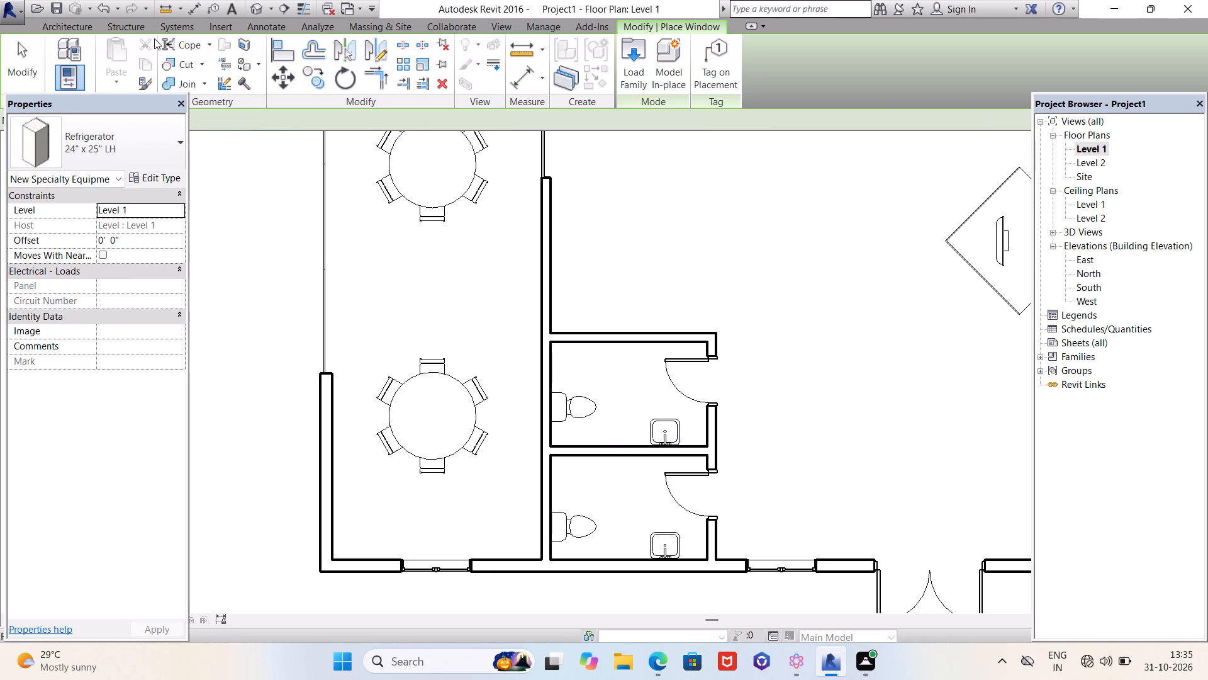
click(69, 26)
click(206, 39)
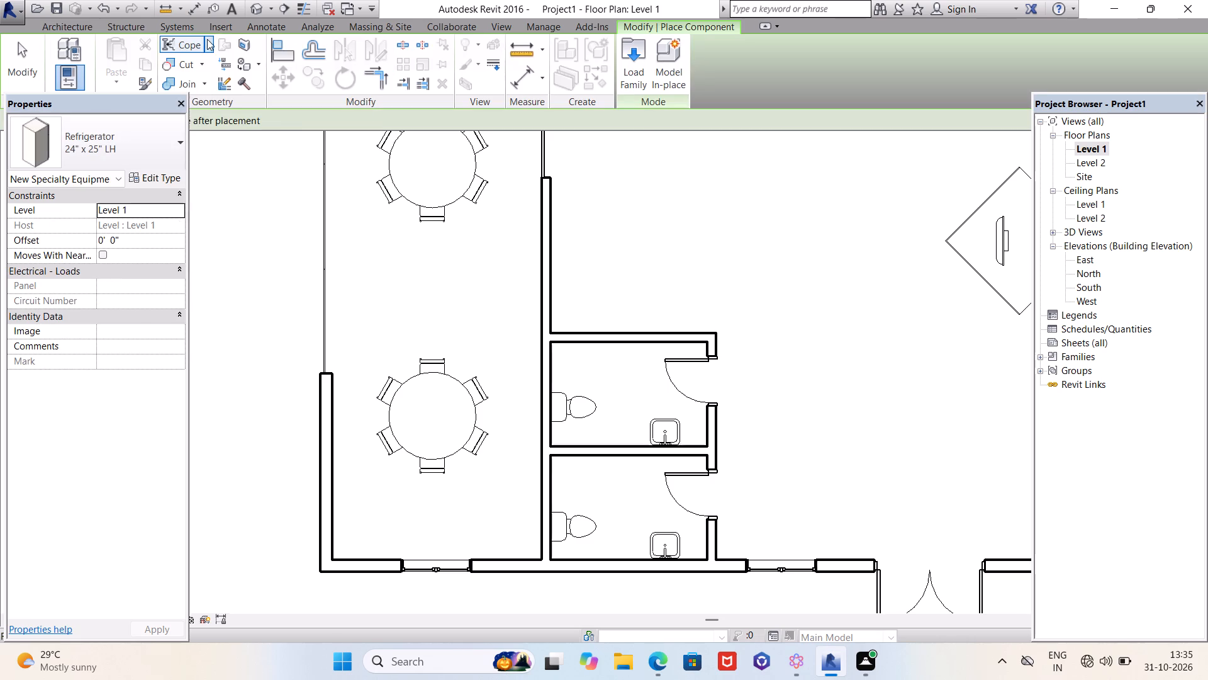
click(627, 45)
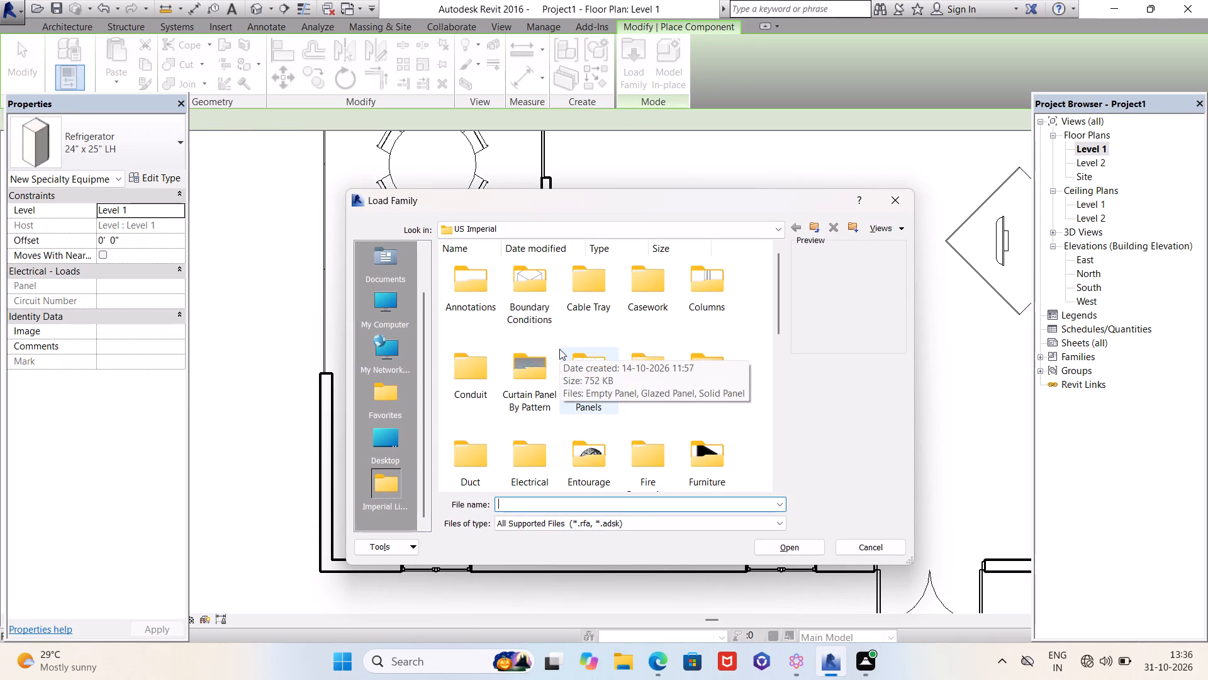
scroll(559, 349, down, 2)
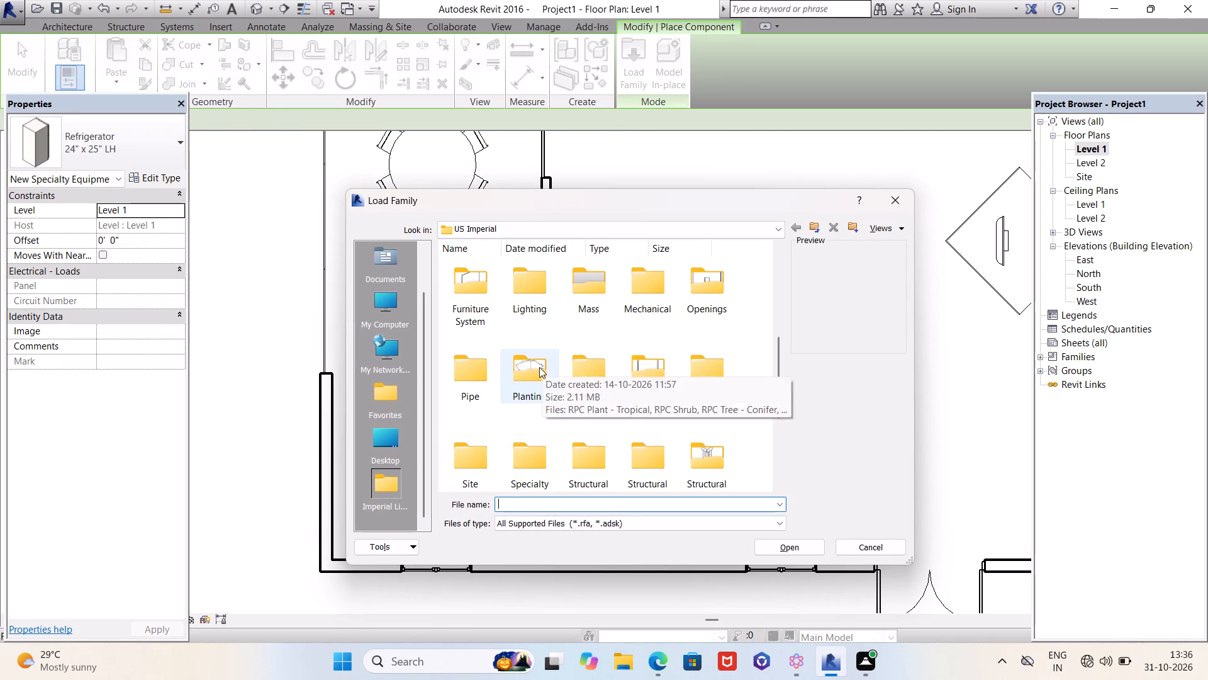
double_click(539, 367)
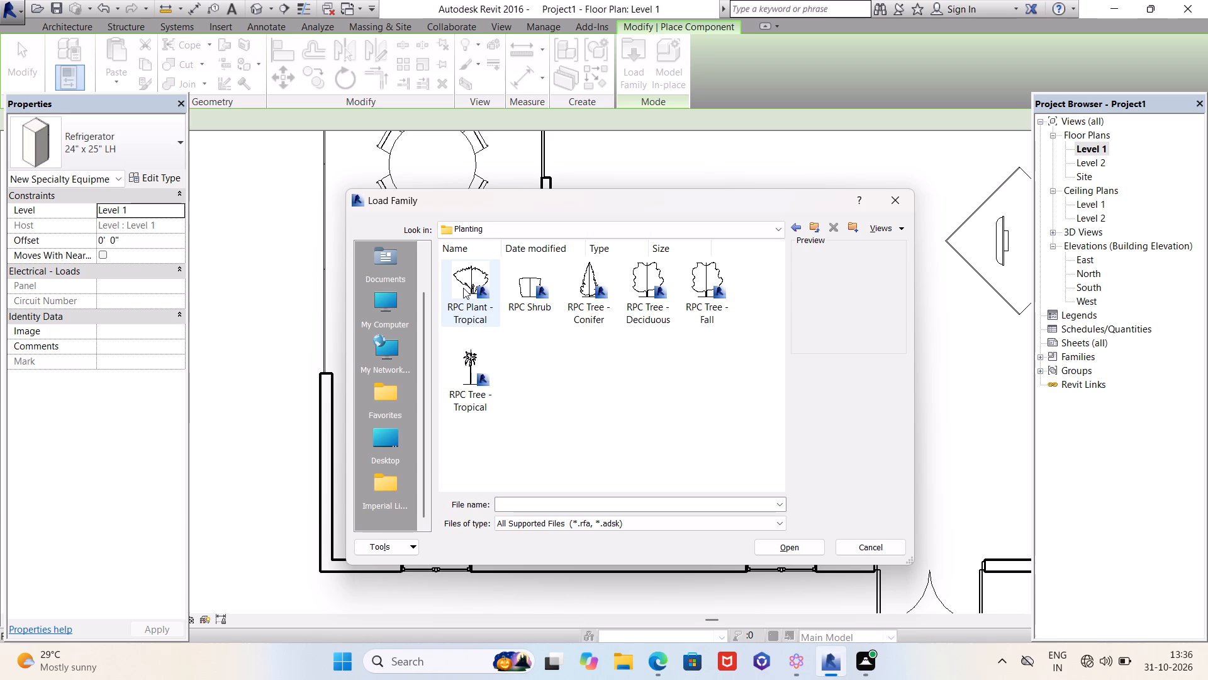
click(531, 281)
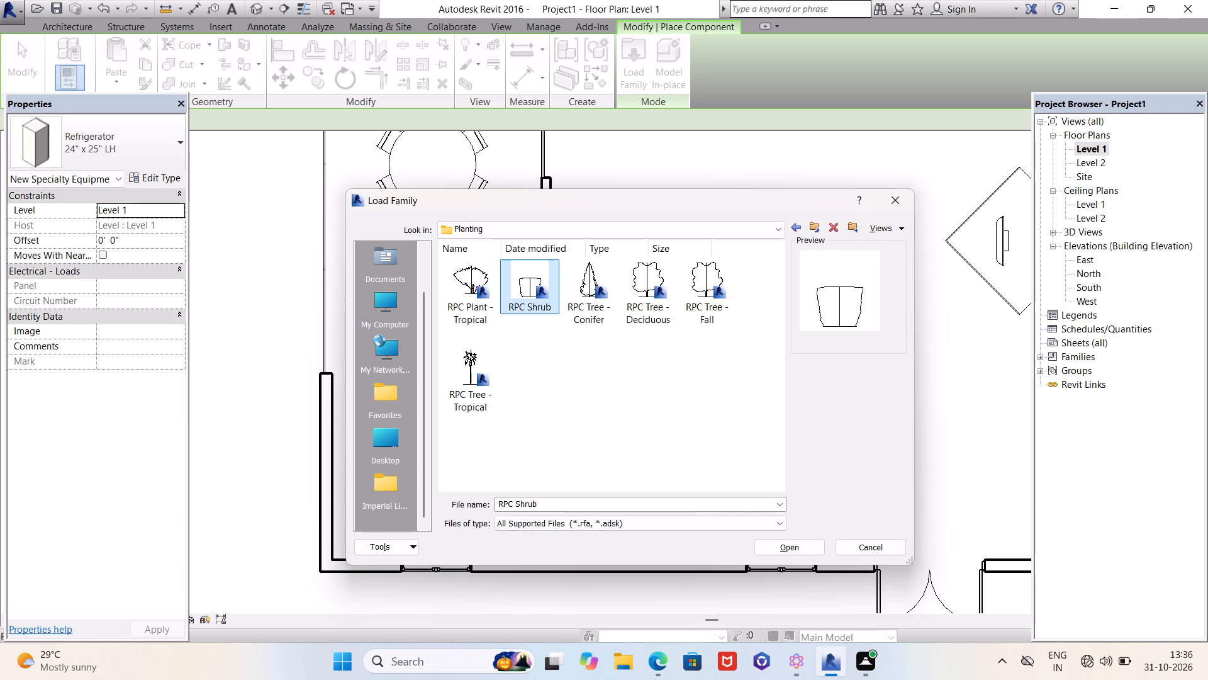
click(781, 543)
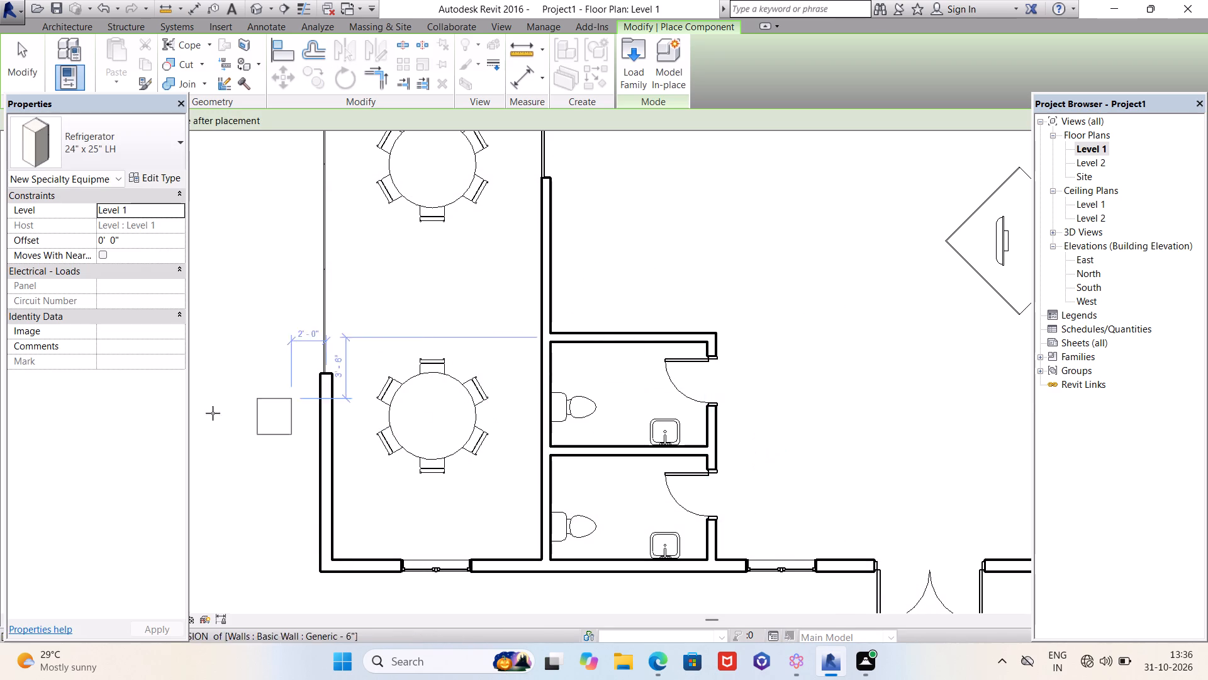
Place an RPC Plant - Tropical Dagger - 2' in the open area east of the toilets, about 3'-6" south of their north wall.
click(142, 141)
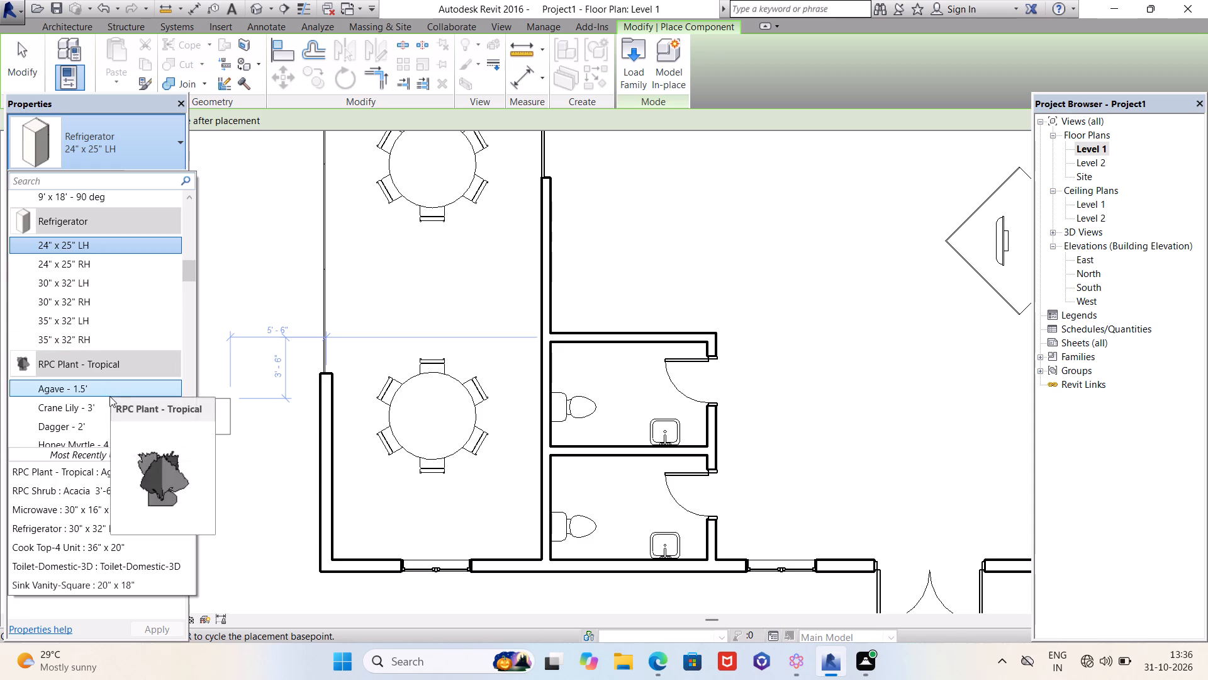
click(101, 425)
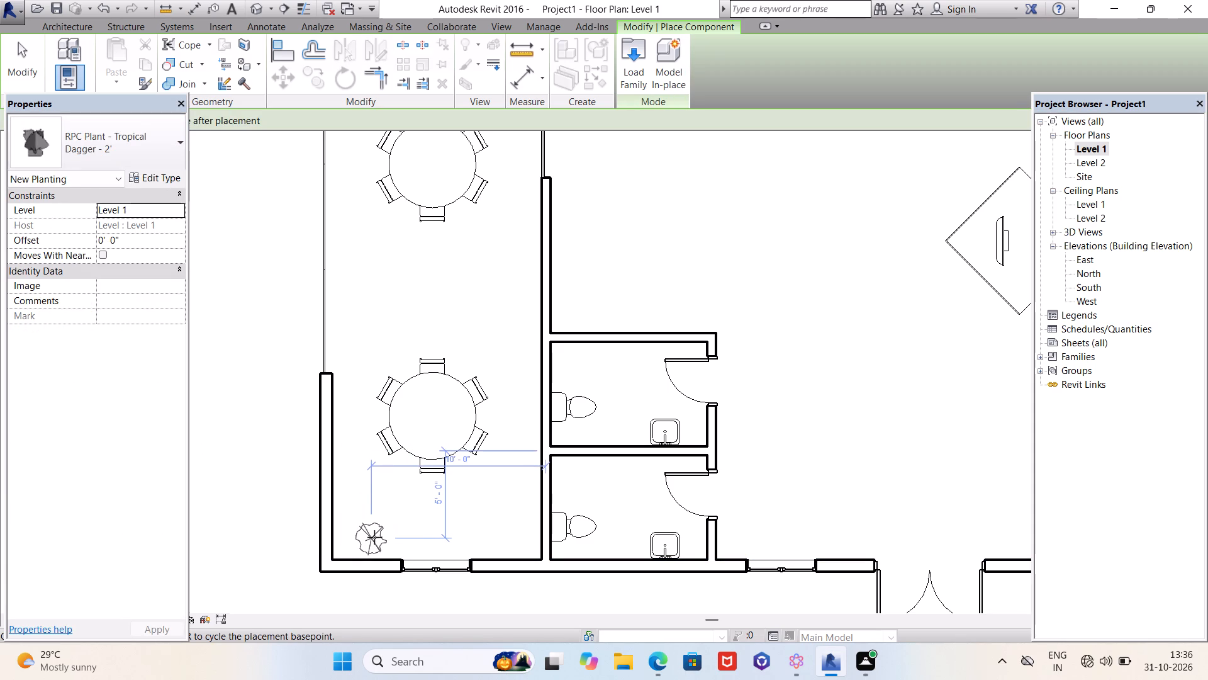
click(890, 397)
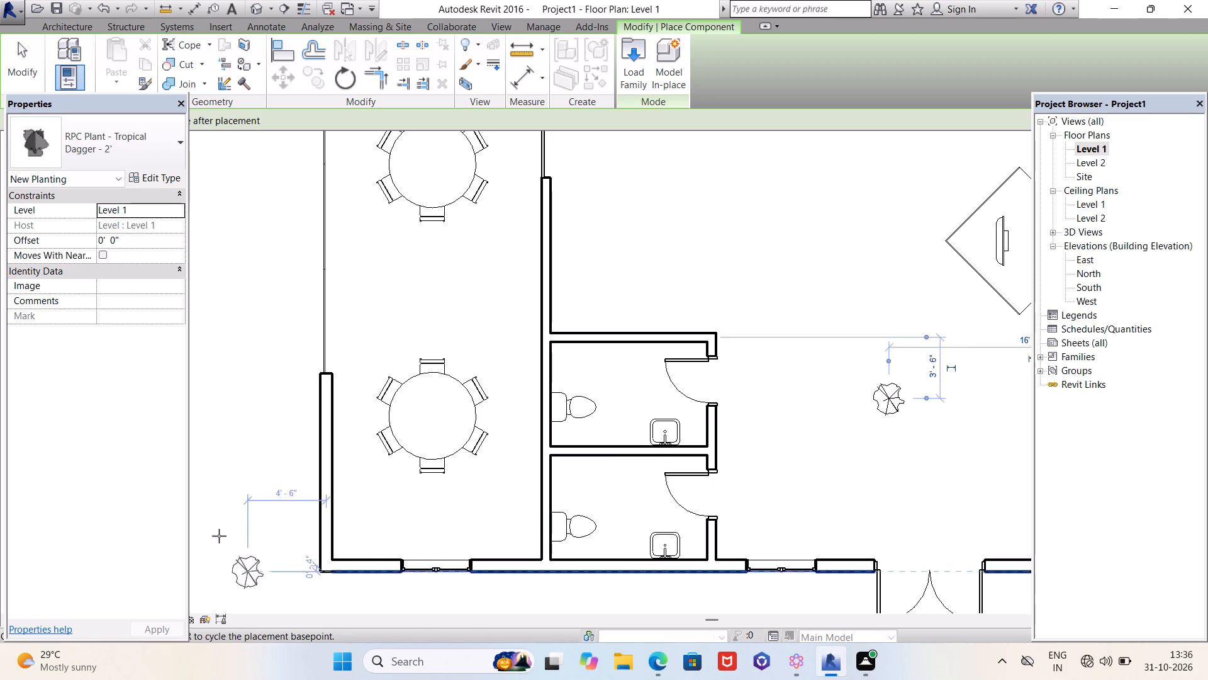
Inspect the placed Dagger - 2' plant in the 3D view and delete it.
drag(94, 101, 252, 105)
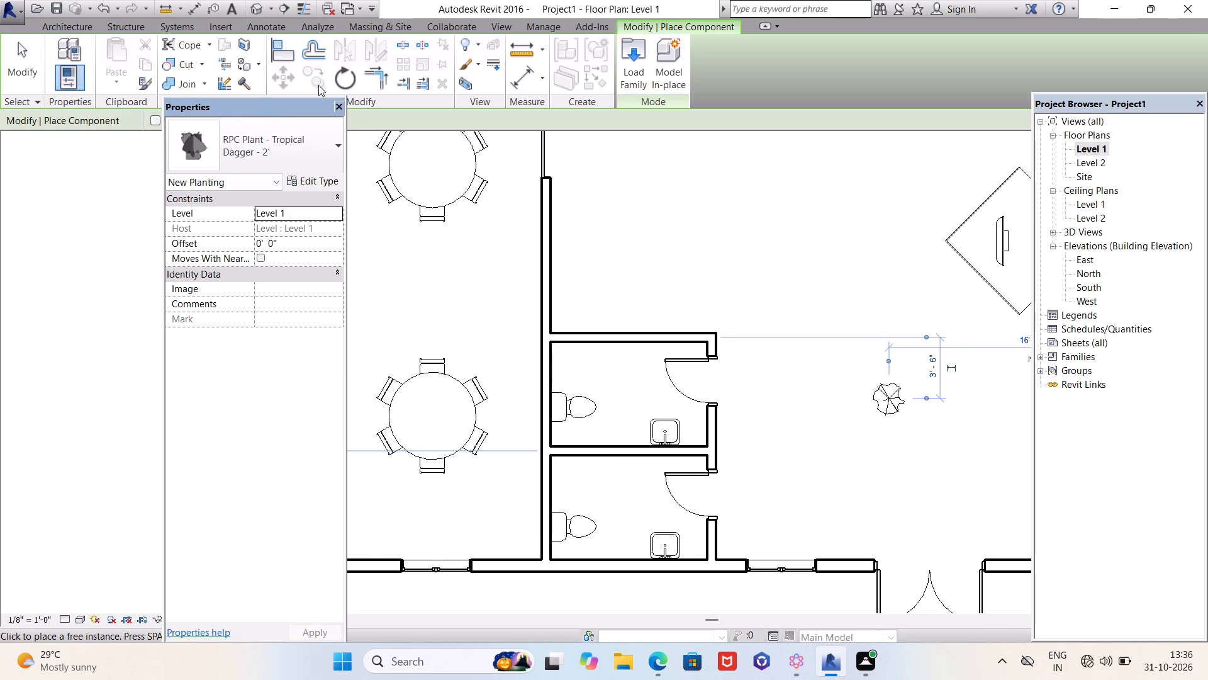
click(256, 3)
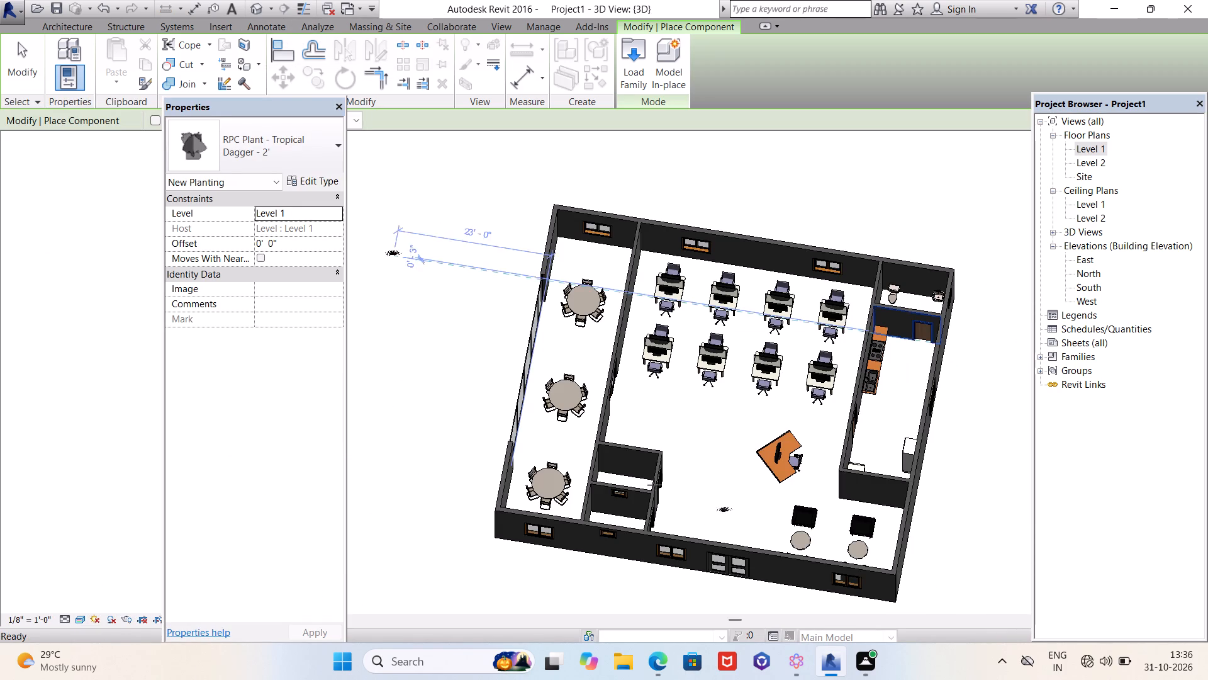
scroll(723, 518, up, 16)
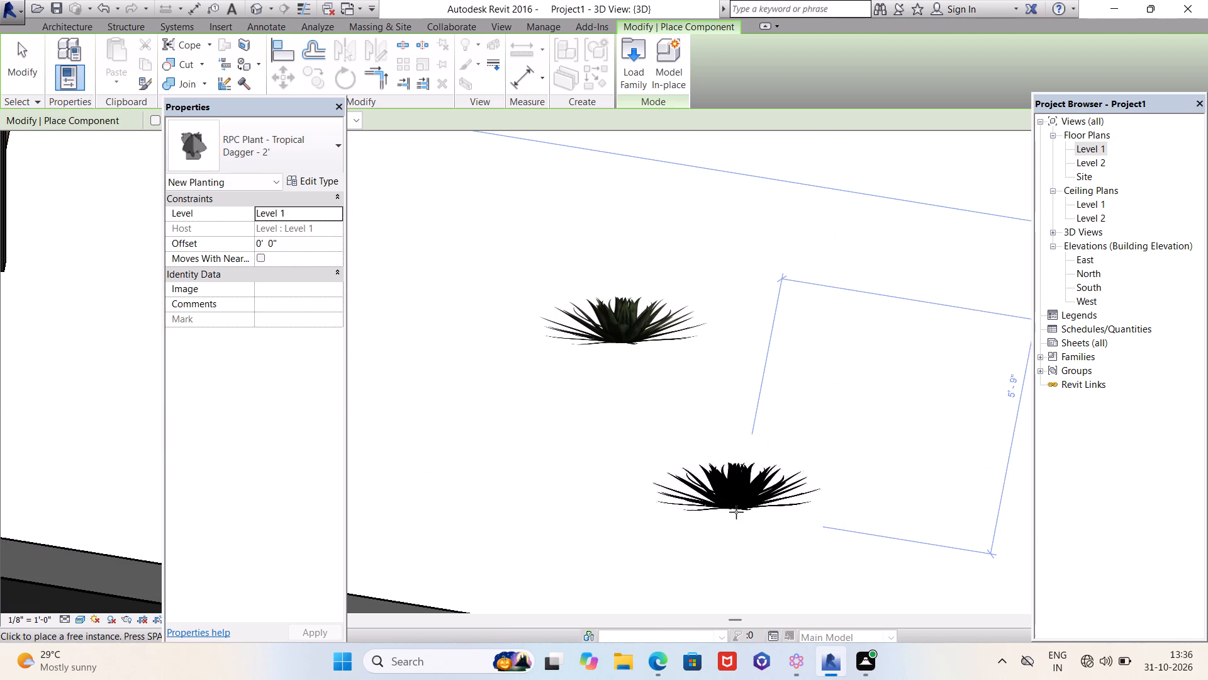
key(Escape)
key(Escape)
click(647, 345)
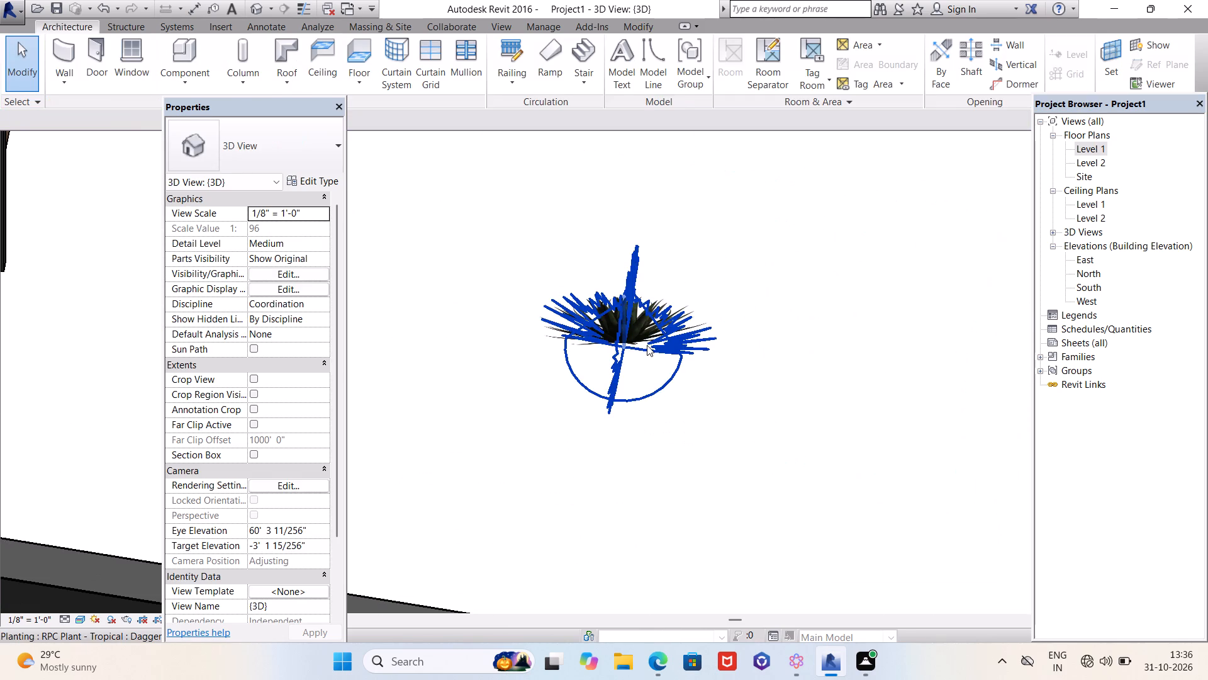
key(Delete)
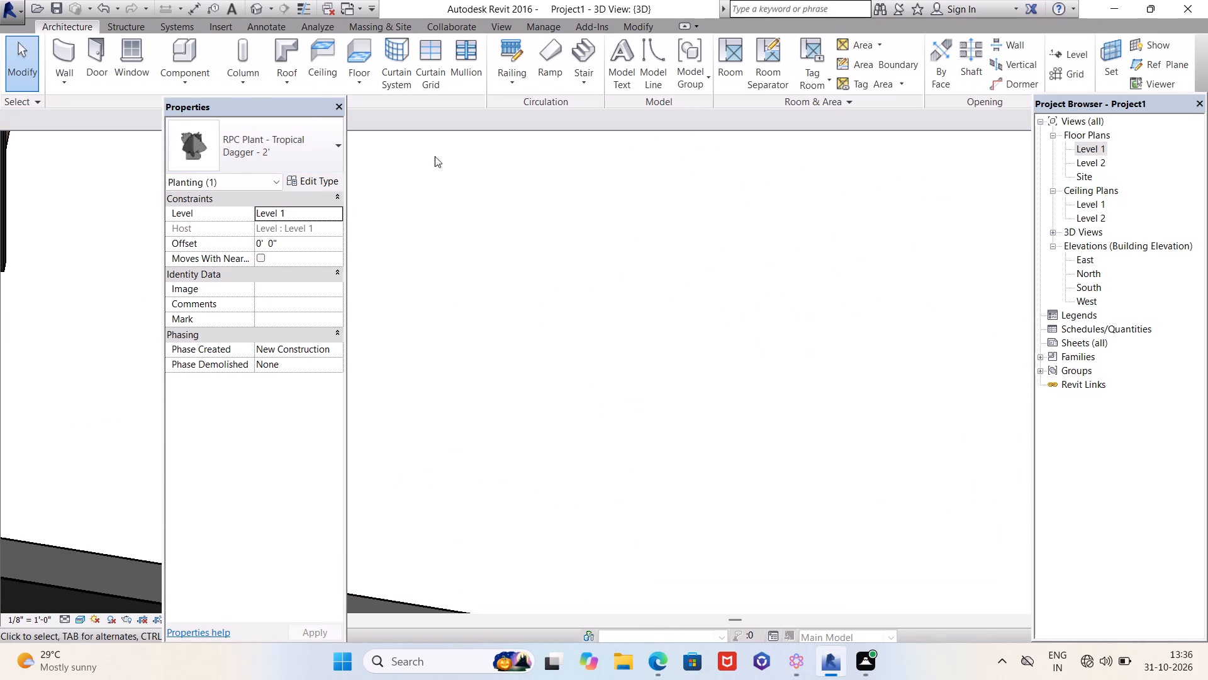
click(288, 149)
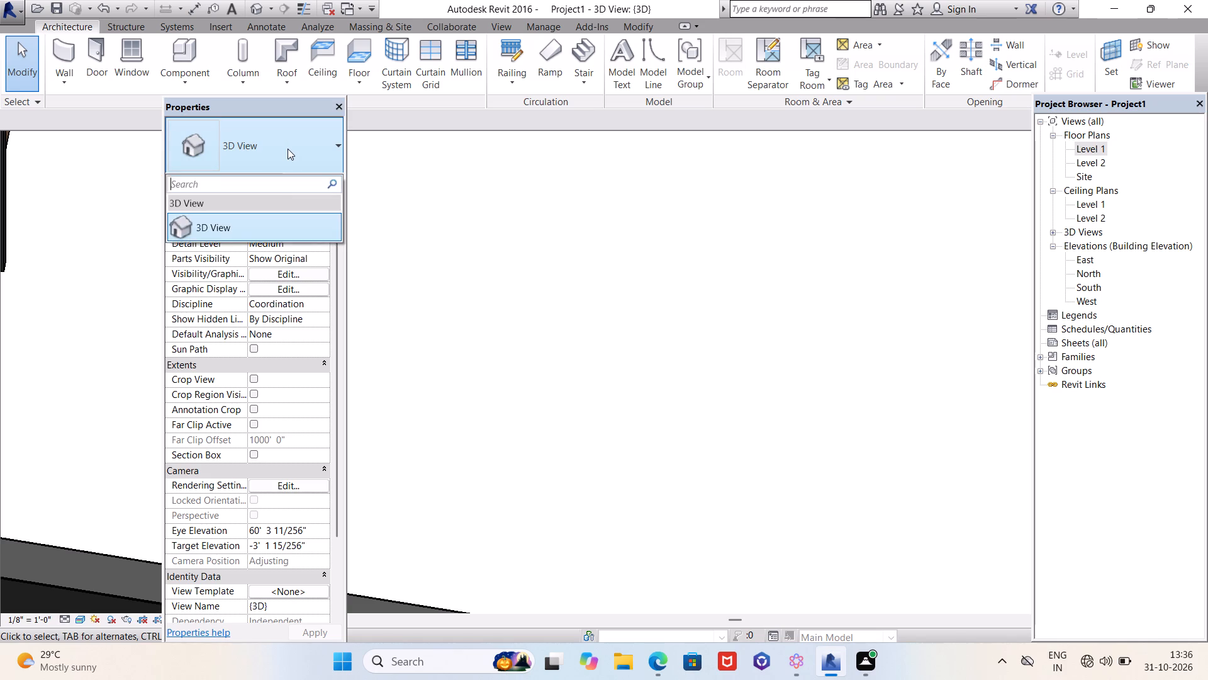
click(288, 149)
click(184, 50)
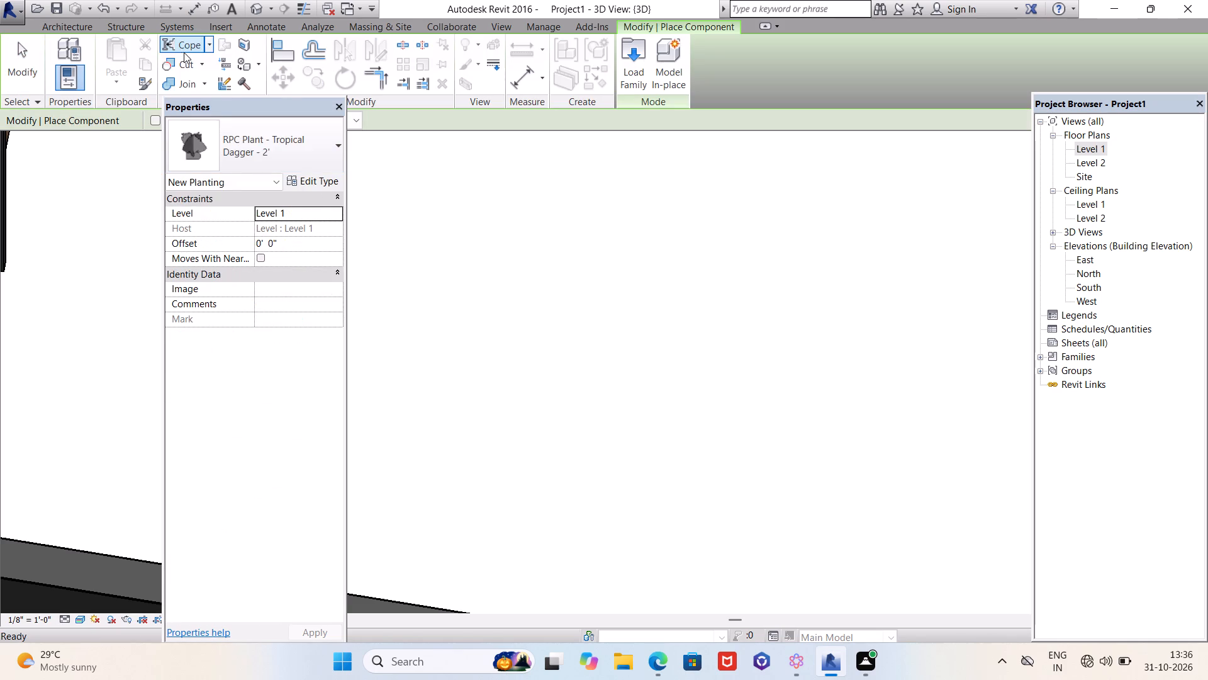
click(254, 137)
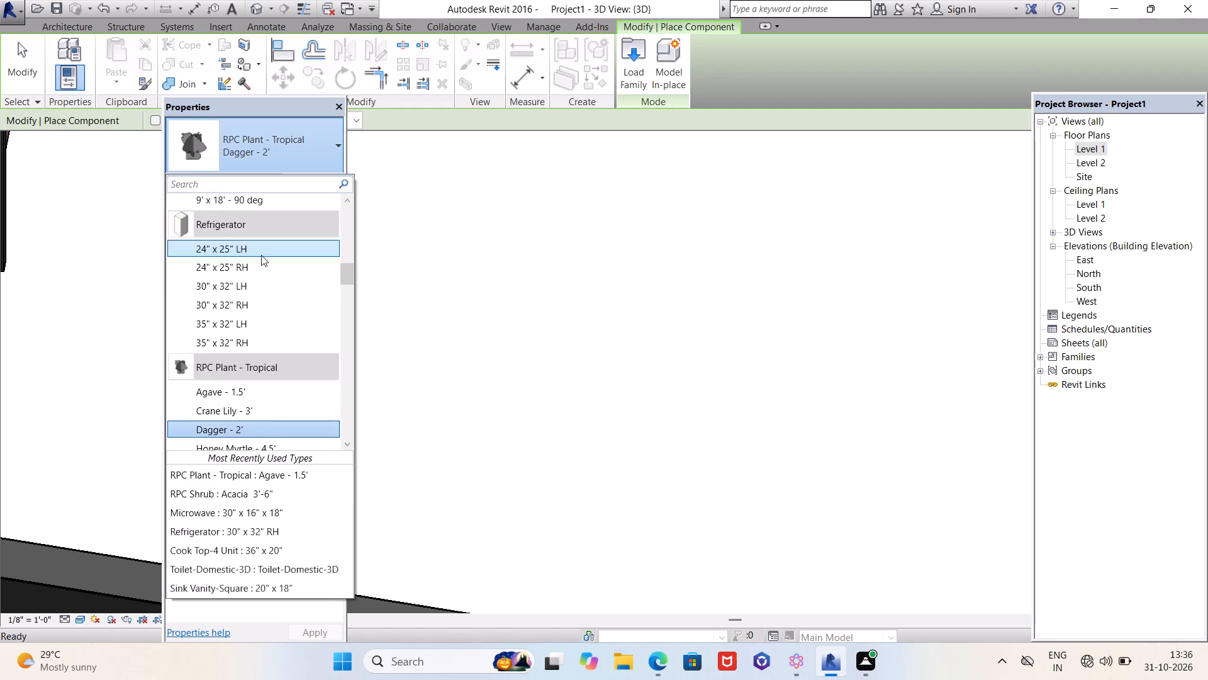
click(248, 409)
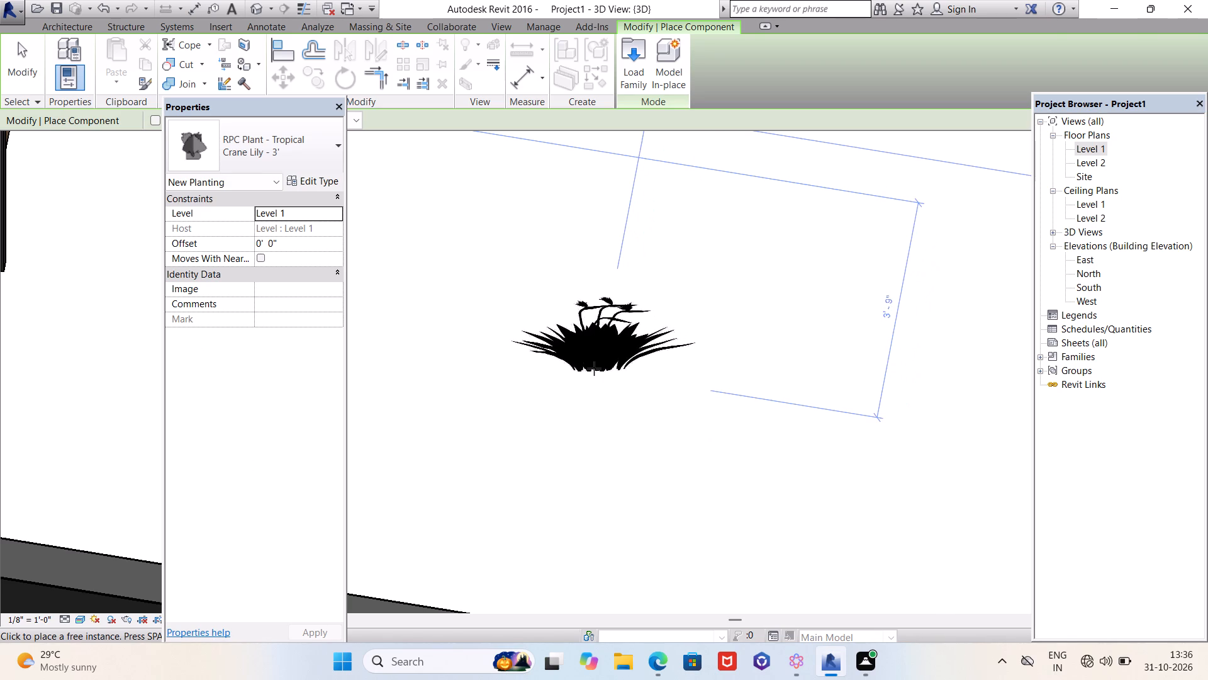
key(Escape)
Load the RPC Plant - Tropical family from the Planting folder of the US Imperial library for component placement.
click(196, 42)
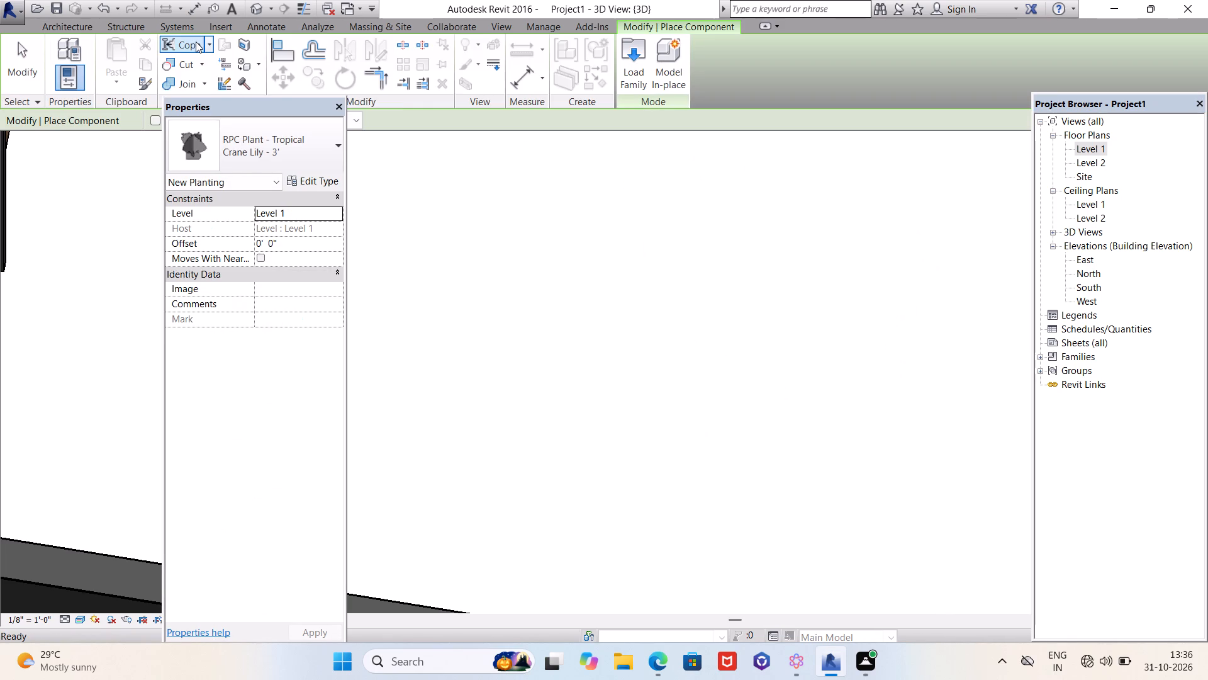
click(642, 50)
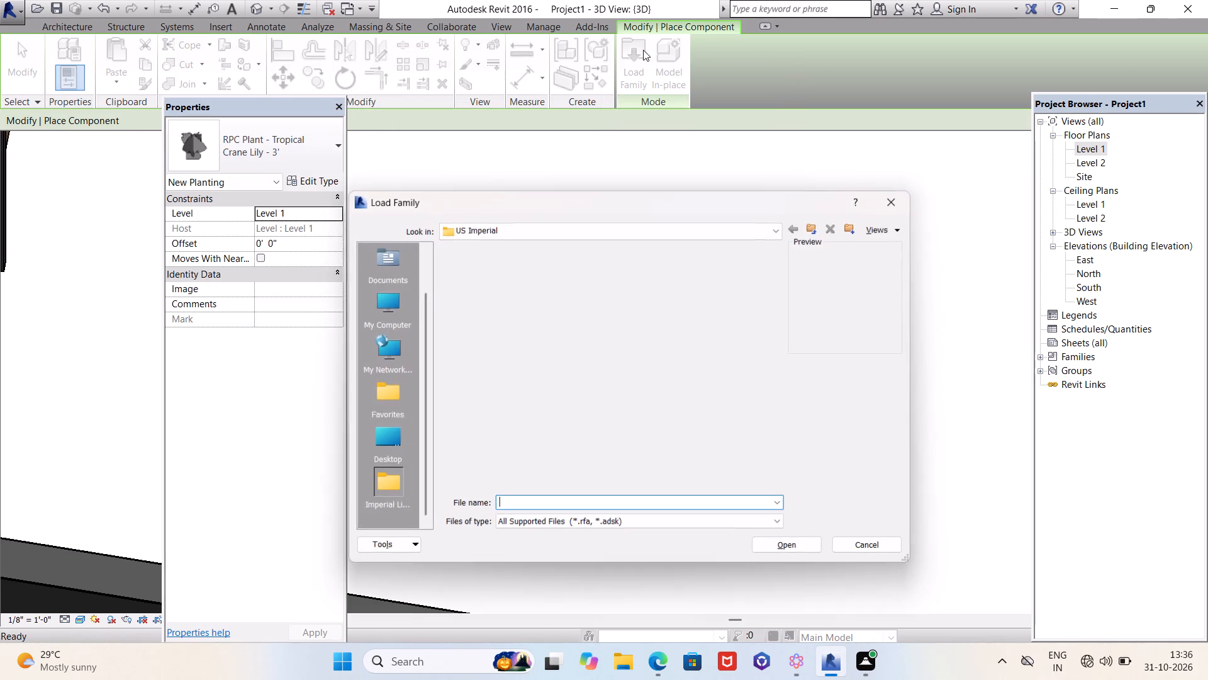
scroll(573, 416, down, 1)
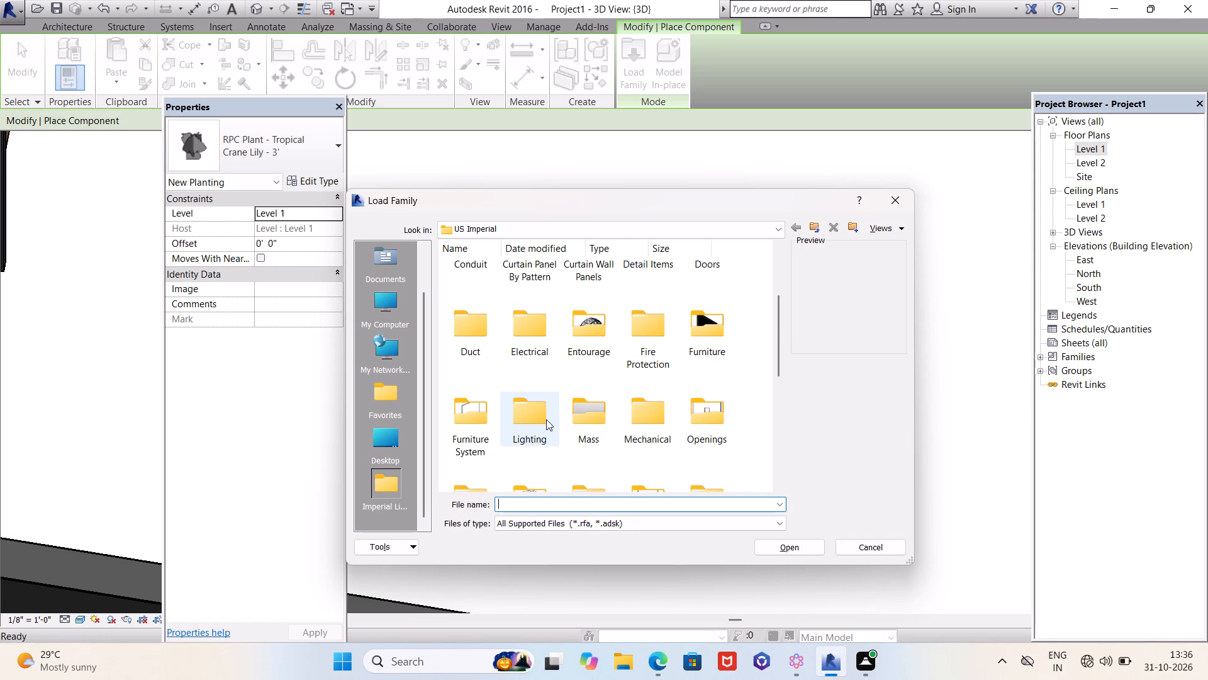
scroll(549, 417, down, 1)
double_click(535, 377)
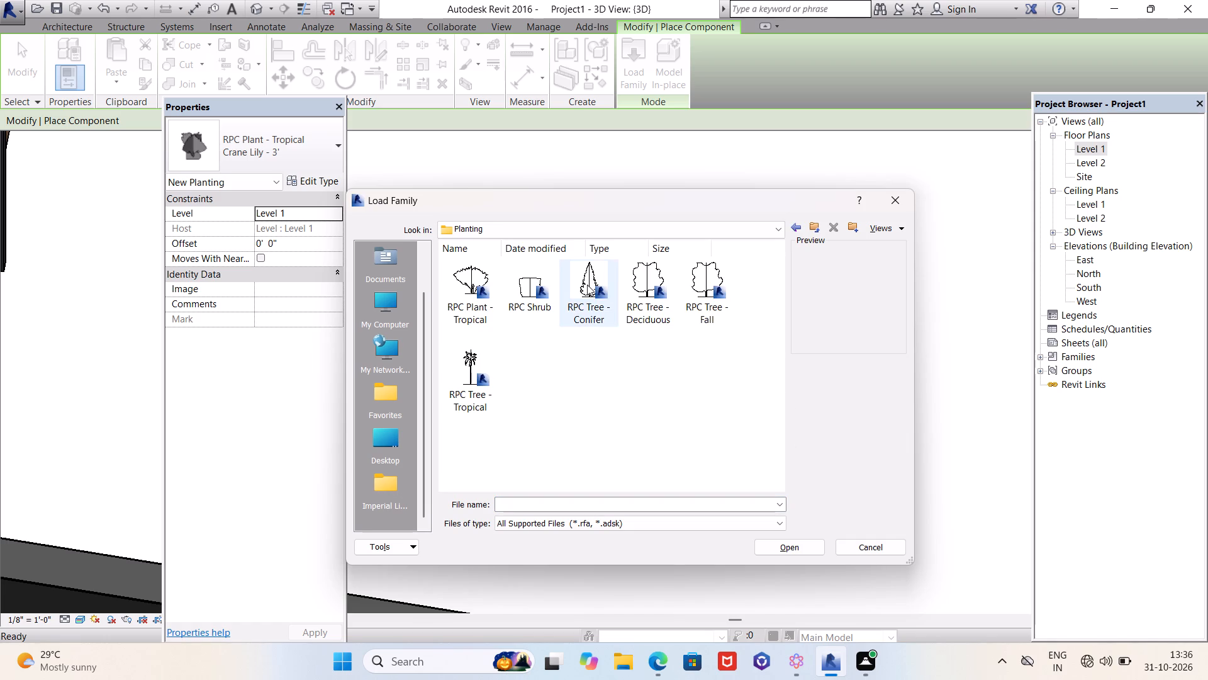
click(459, 286)
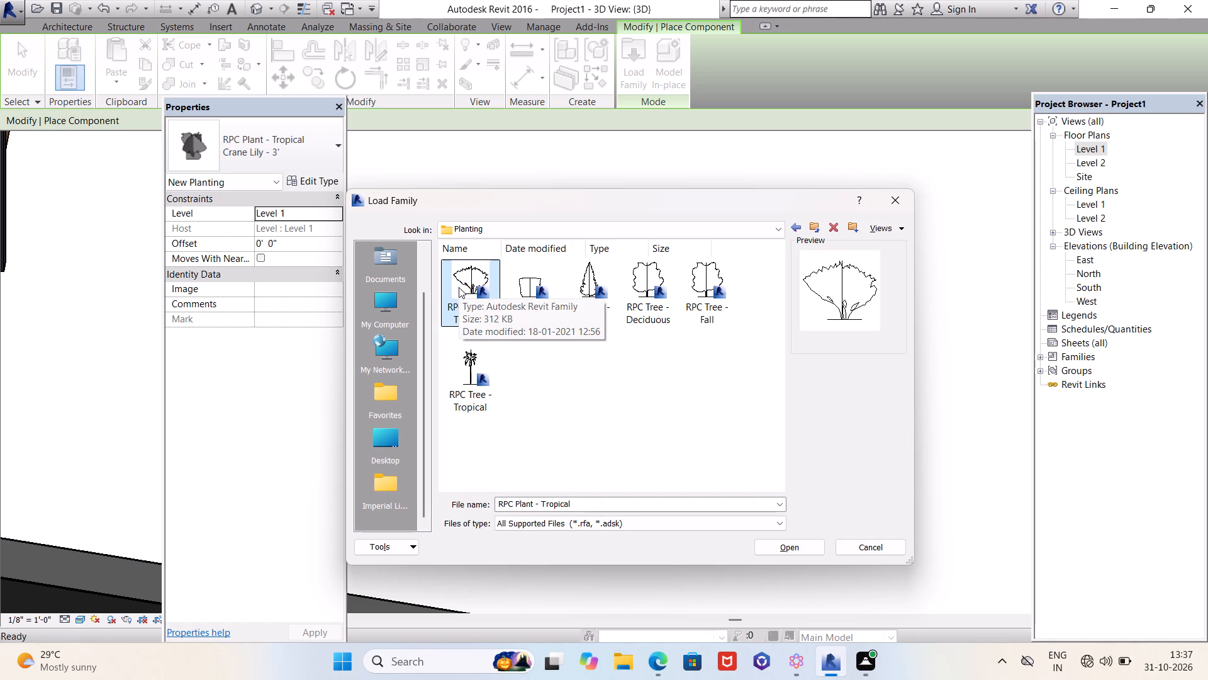
click(776, 544)
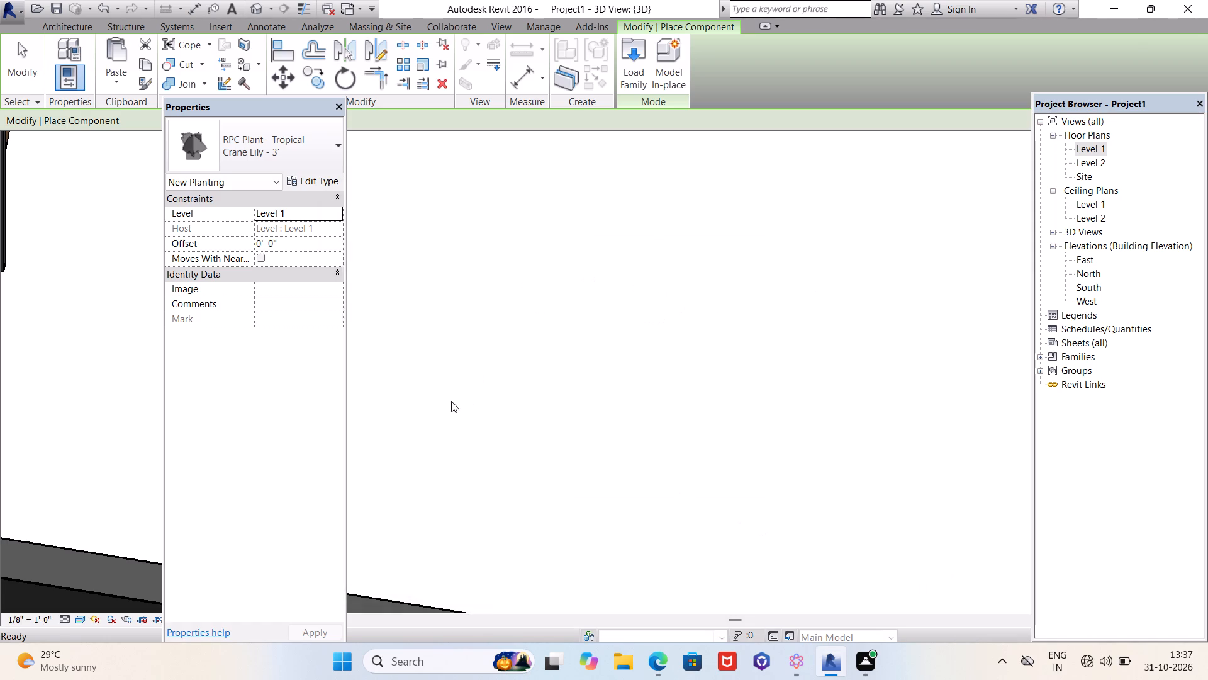
Browse the tropical plant and shrub types and preview the RPC Shrub Boxwood 2'-9" in the 3D view.
click(294, 158)
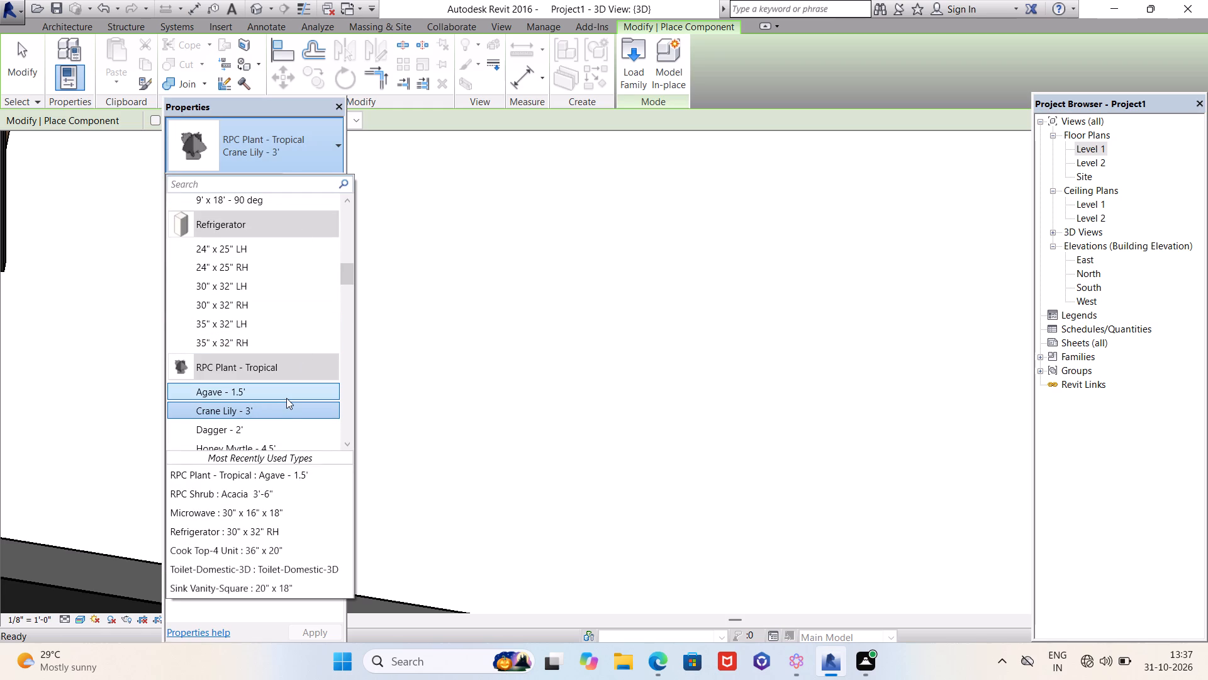
scroll(281, 382, down, 2)
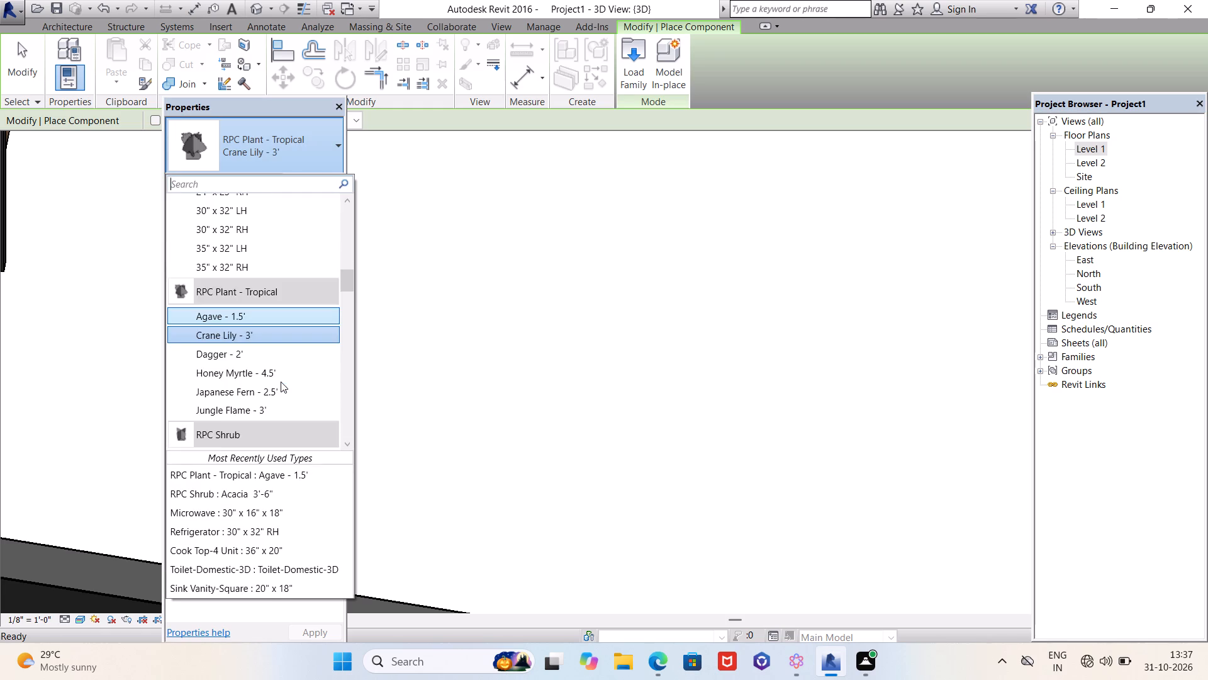
scroll(281, 382, down, 2)
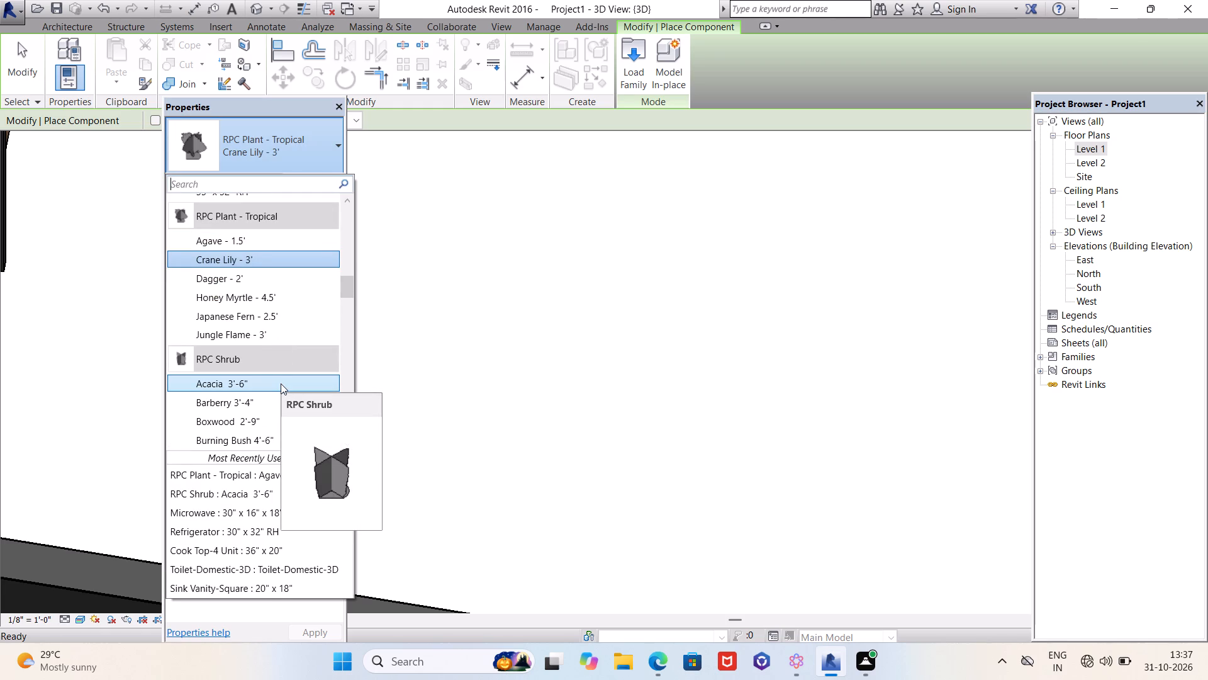
scroll(281, 383, down, 1)
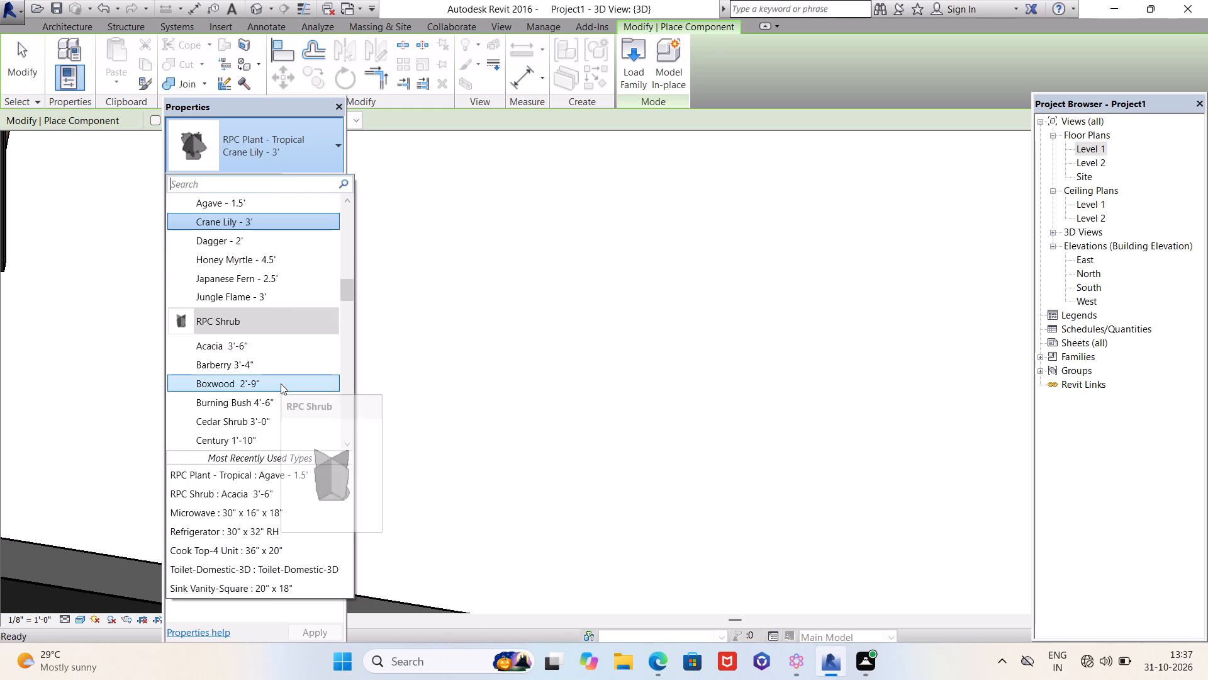
scroll(281, 383, down, 1)
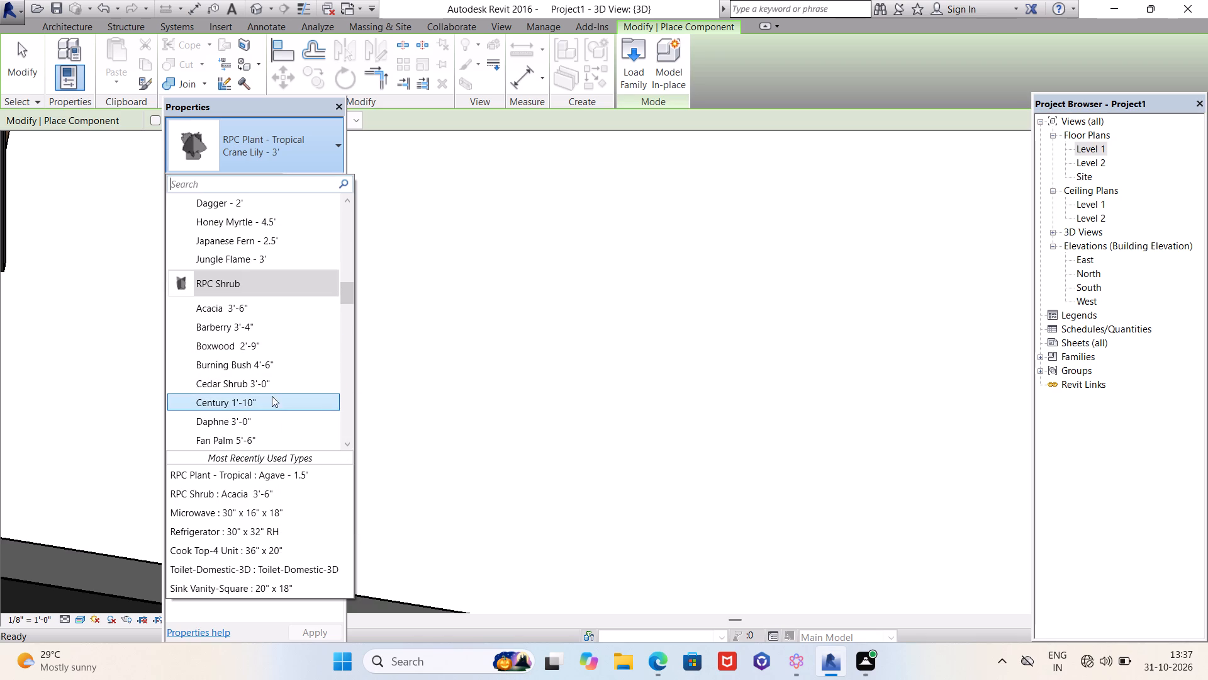
scroll(266, 334, up, 4)
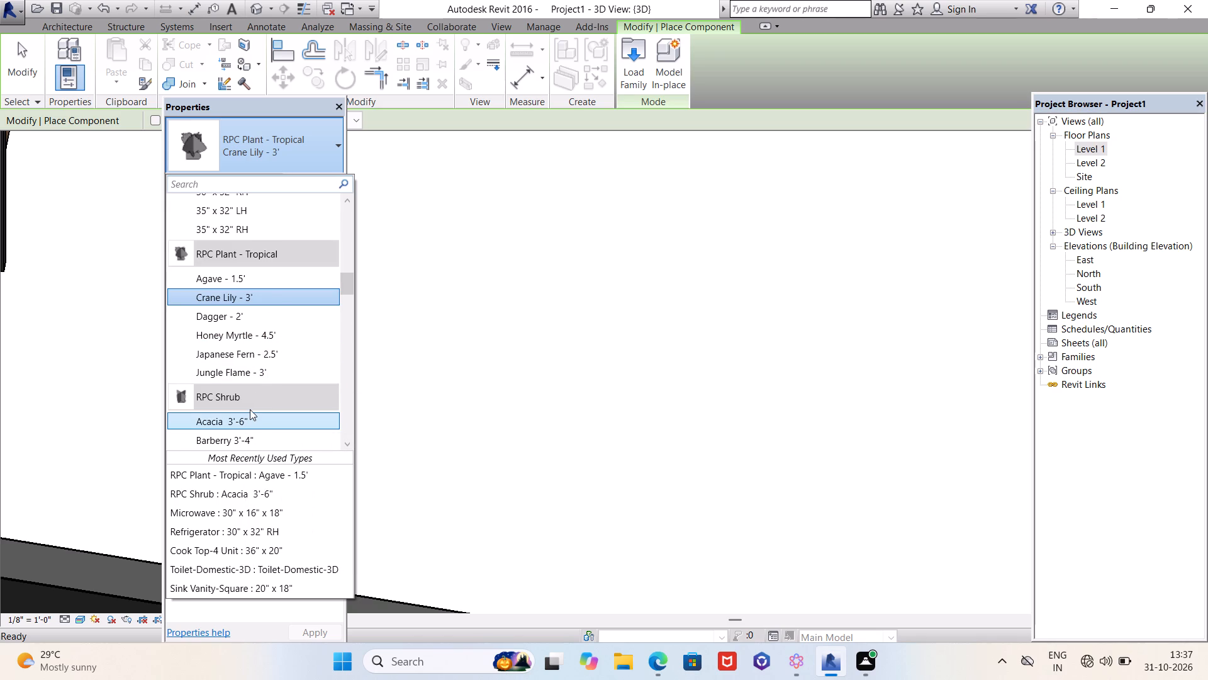
scroll(250, 410, down, 1)
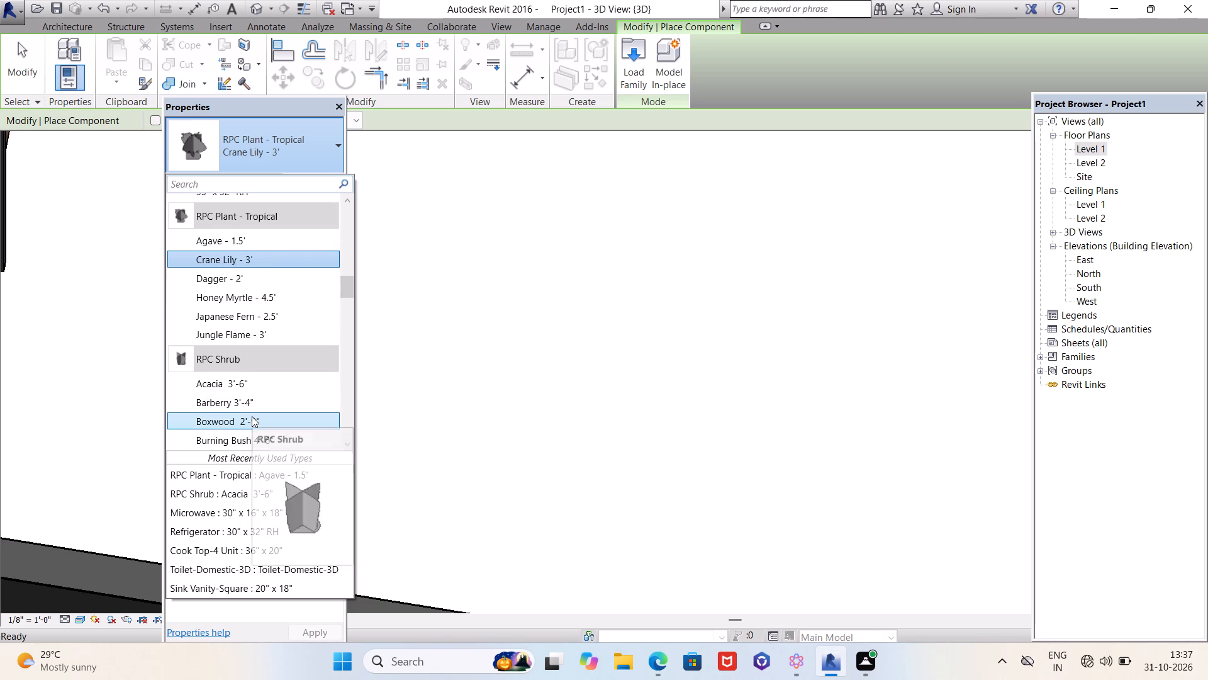
scroll(268, 398, down, 1)
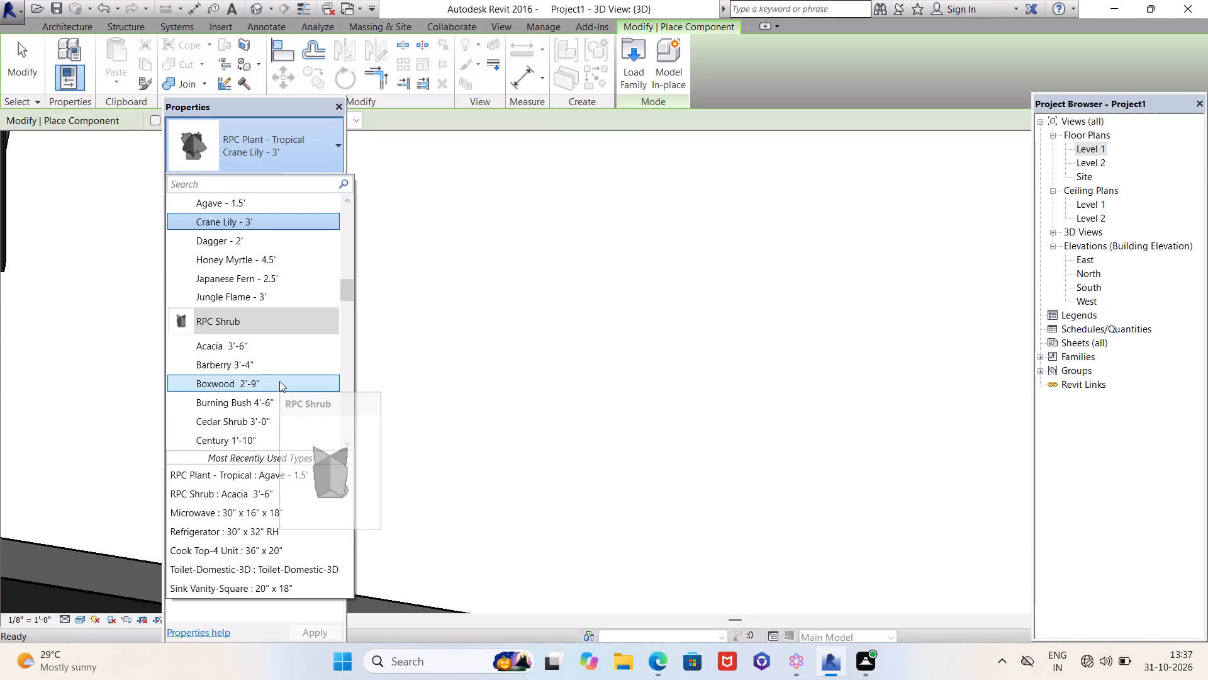
click(279, 381)
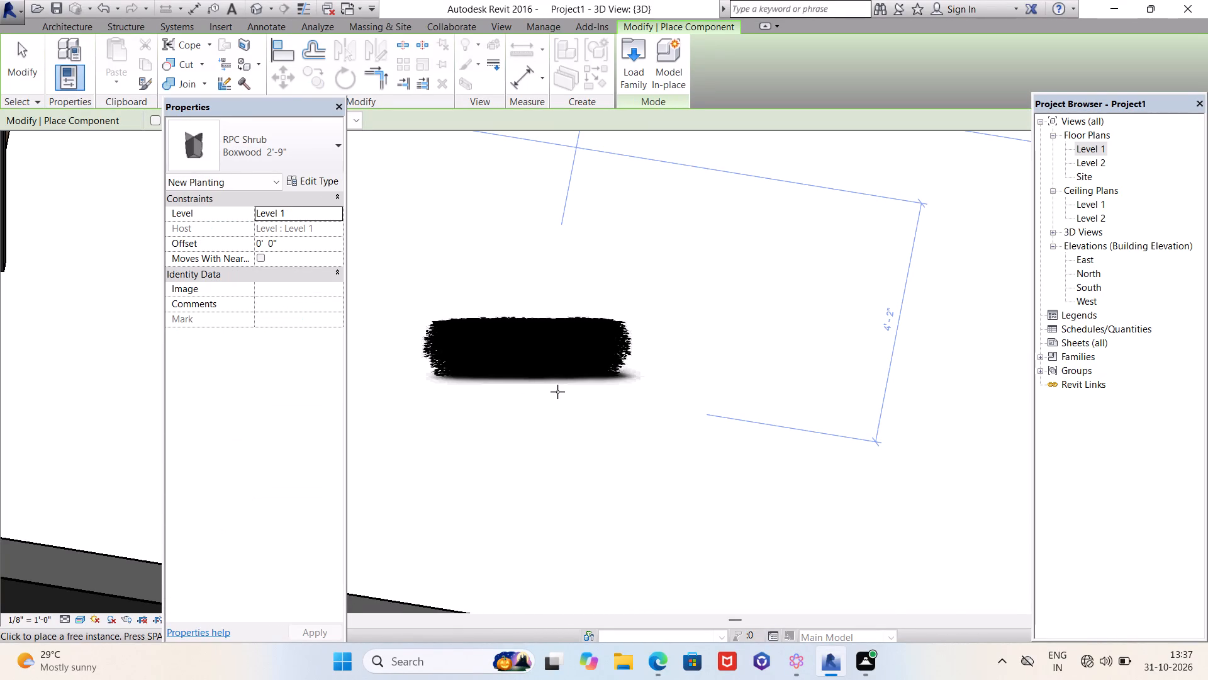
scroll(560, 394, up, 4)
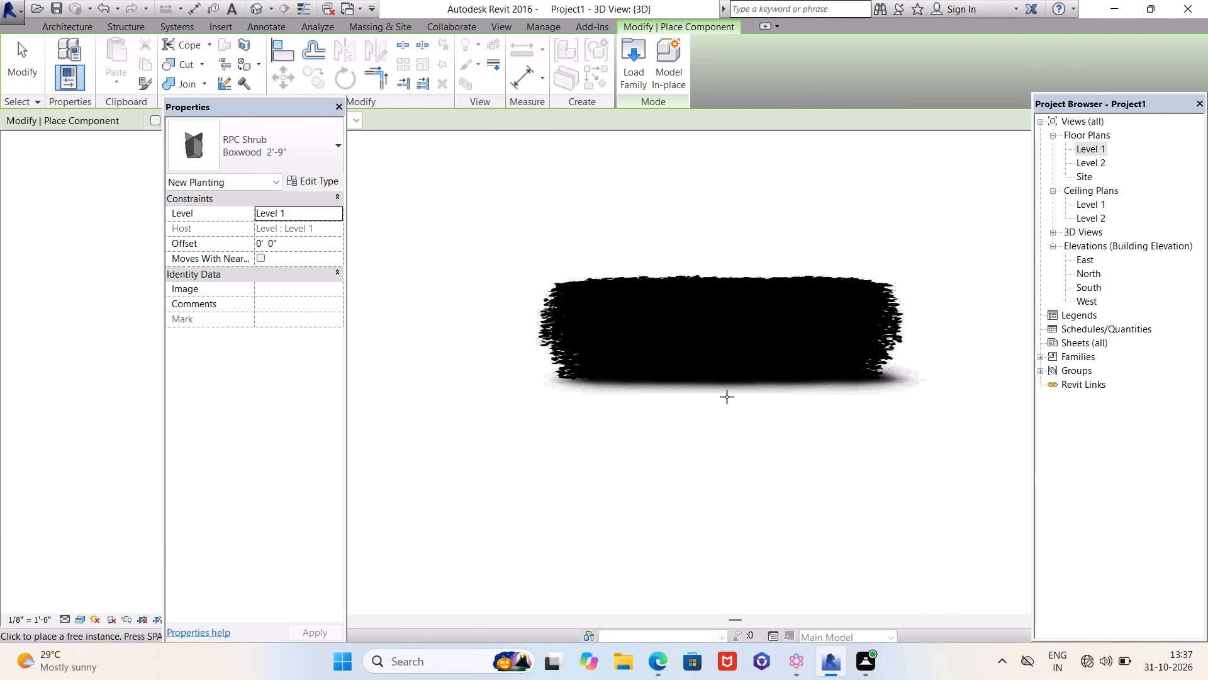
key(Escape)
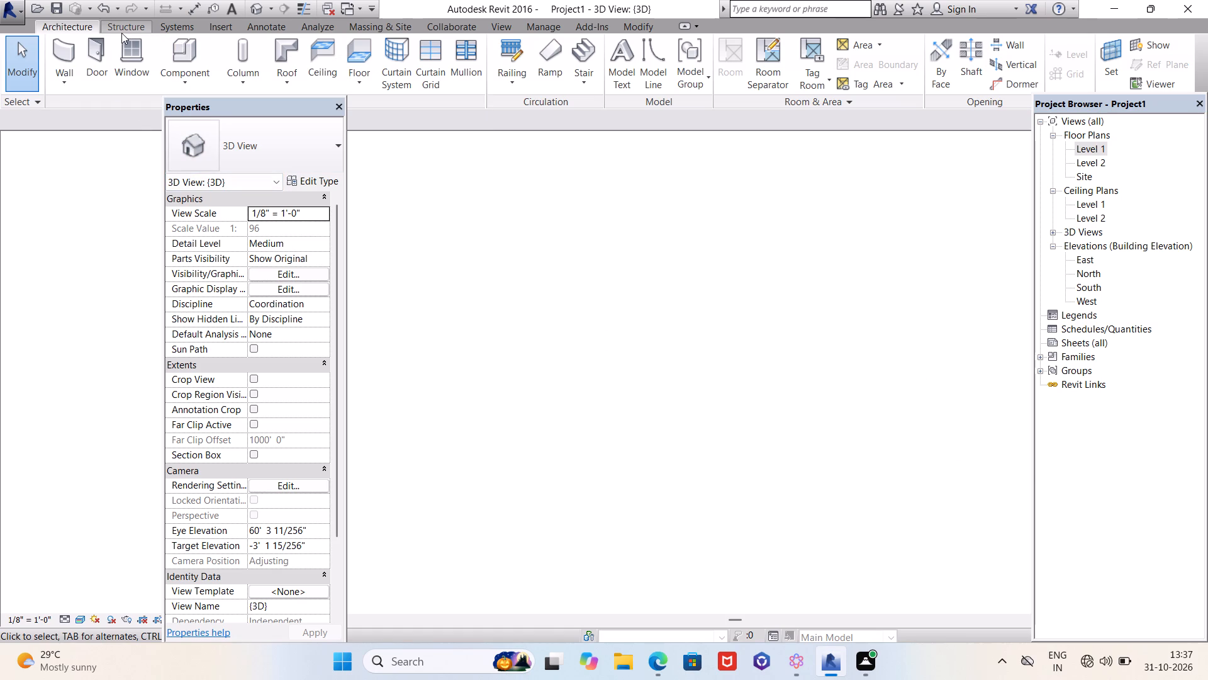
Preview the RPC Plant - Tropical Dagger - 2' and the RPC Shrub types Acacia 3'-6" and Century 1'-10" in the 3D view.
click(187, 50)
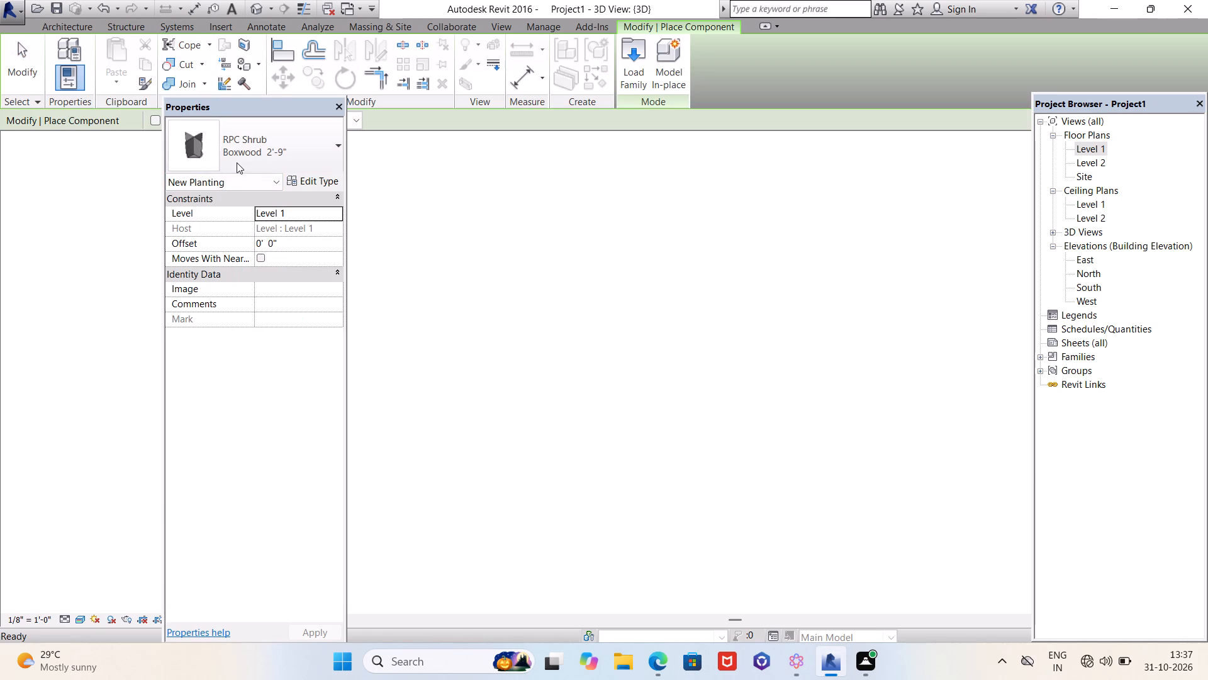
click(245, 160)
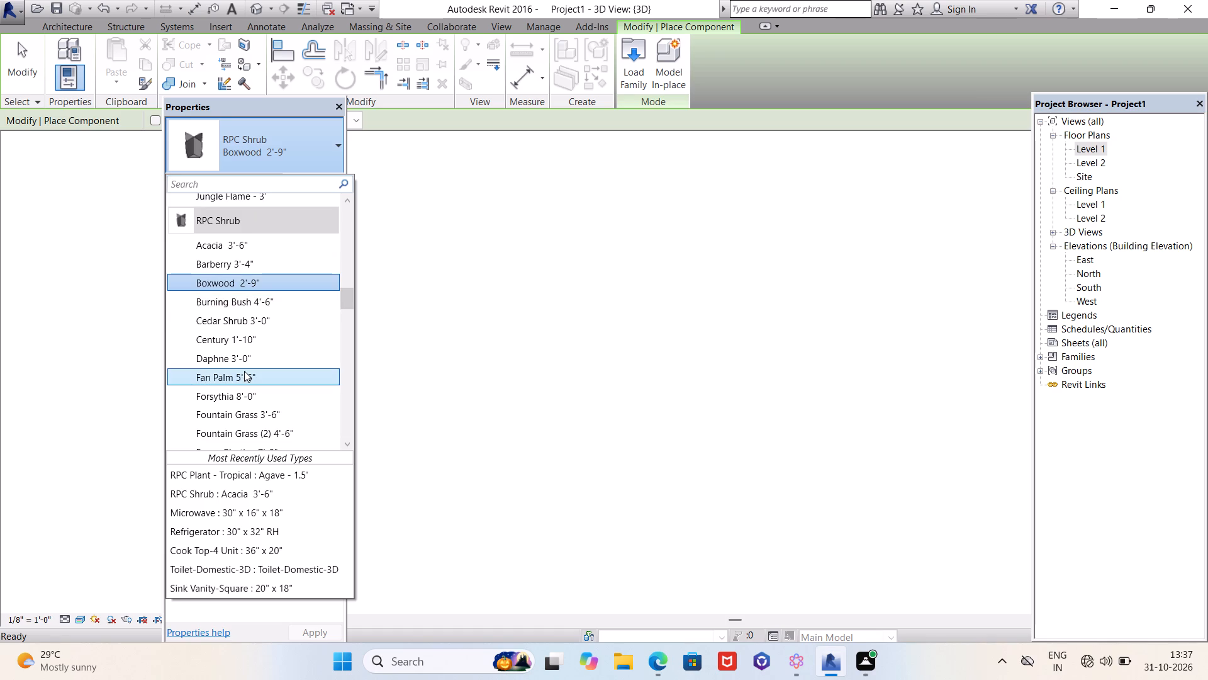
scroll(244, 371, up, 4)
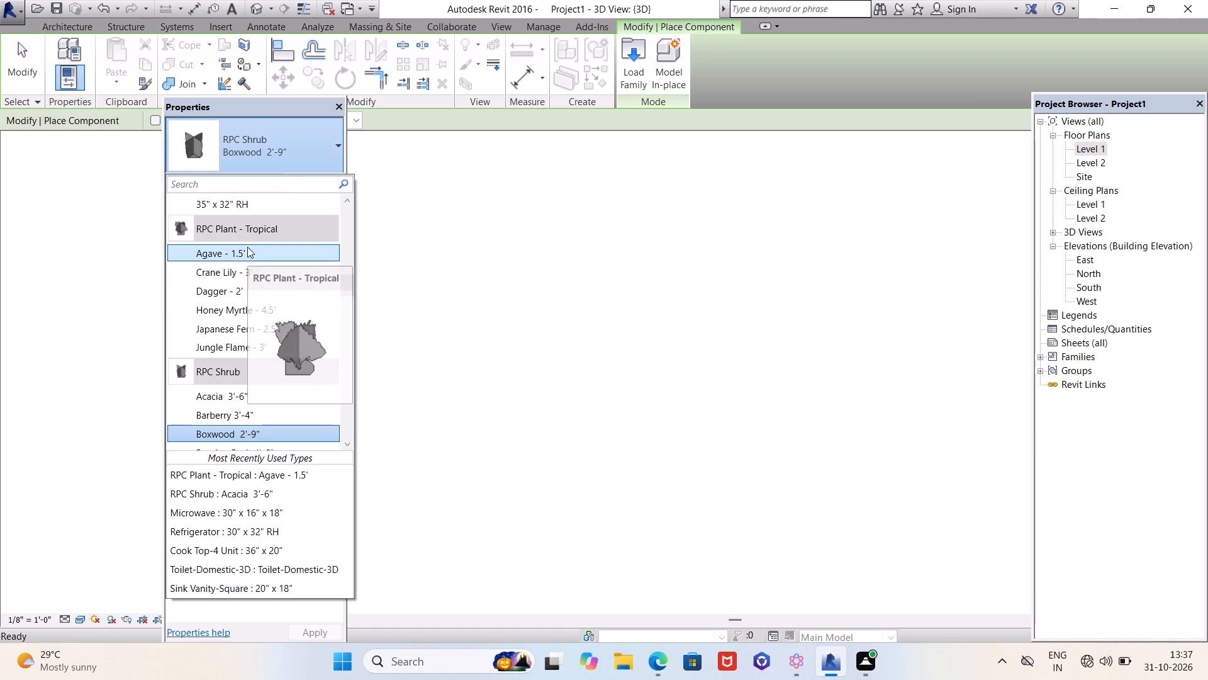
click(239, 292)
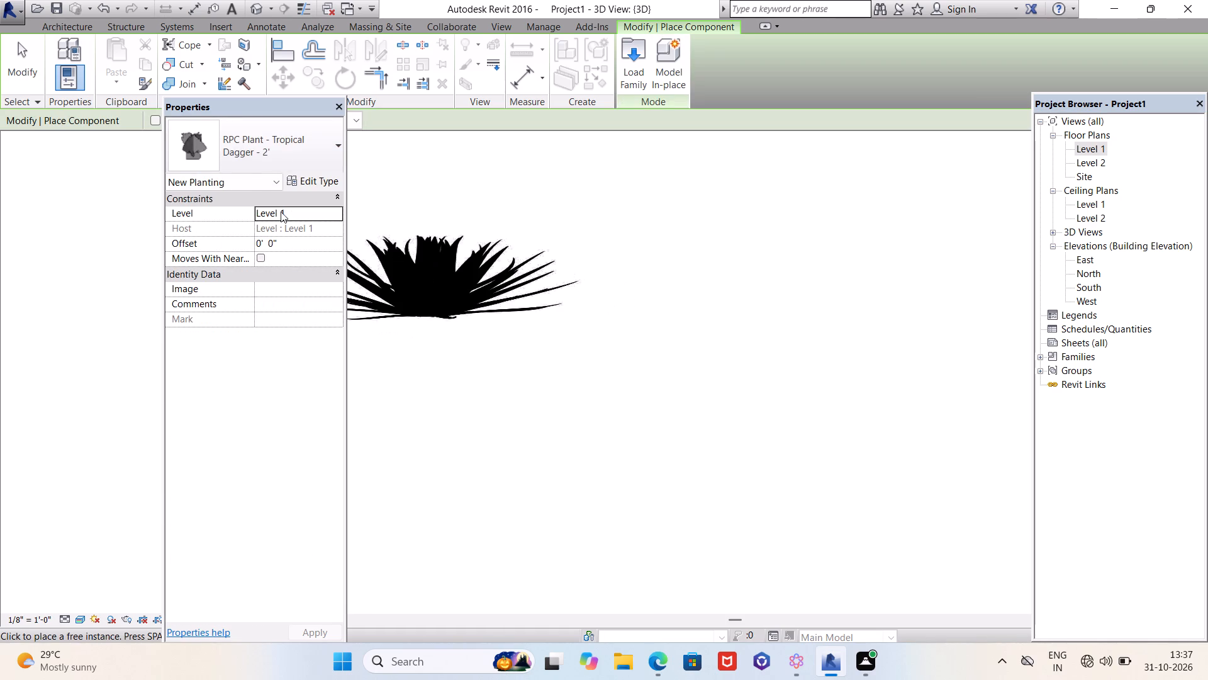
click(265, 140)
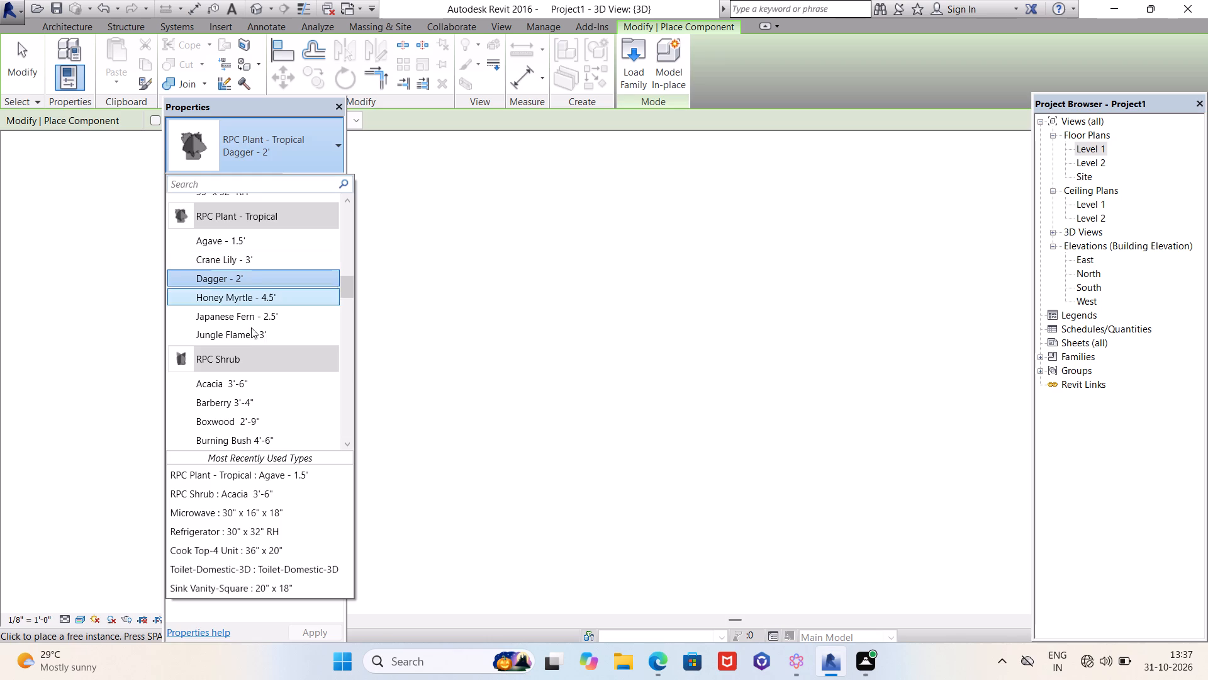
click(250, 380)
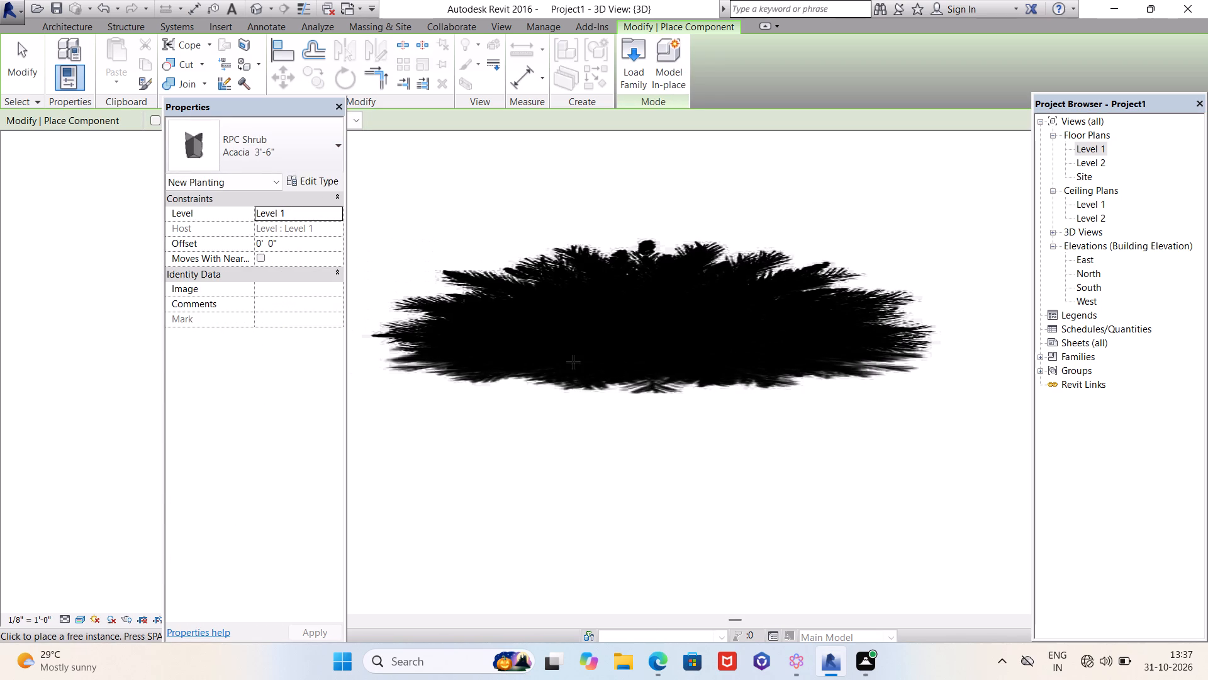
click(255, 144)
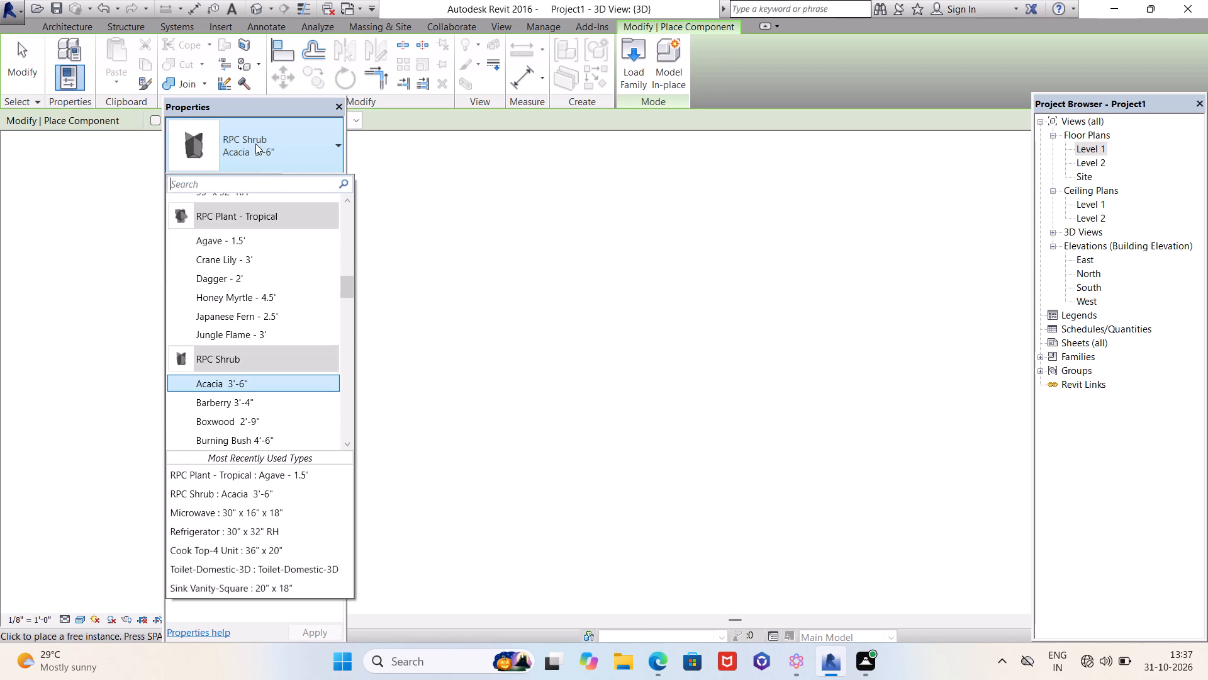
scroll(281, 392, down, 1)
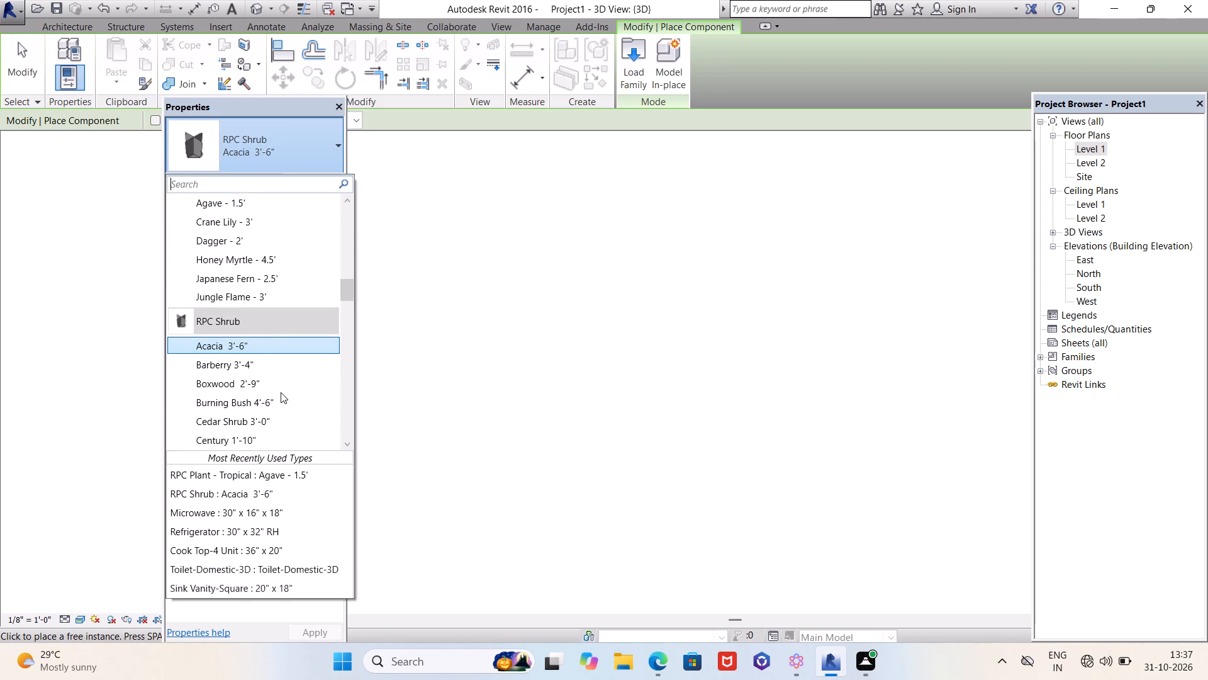
scroll(281, 392, down, 1)
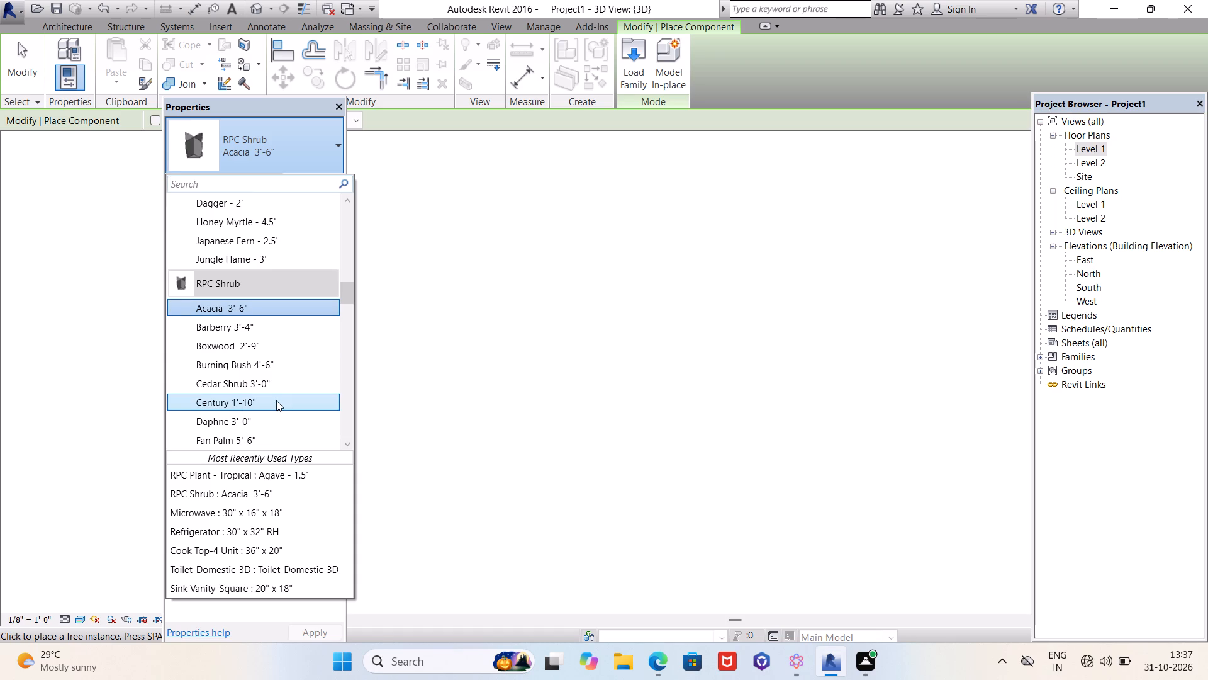
click(276, 400)
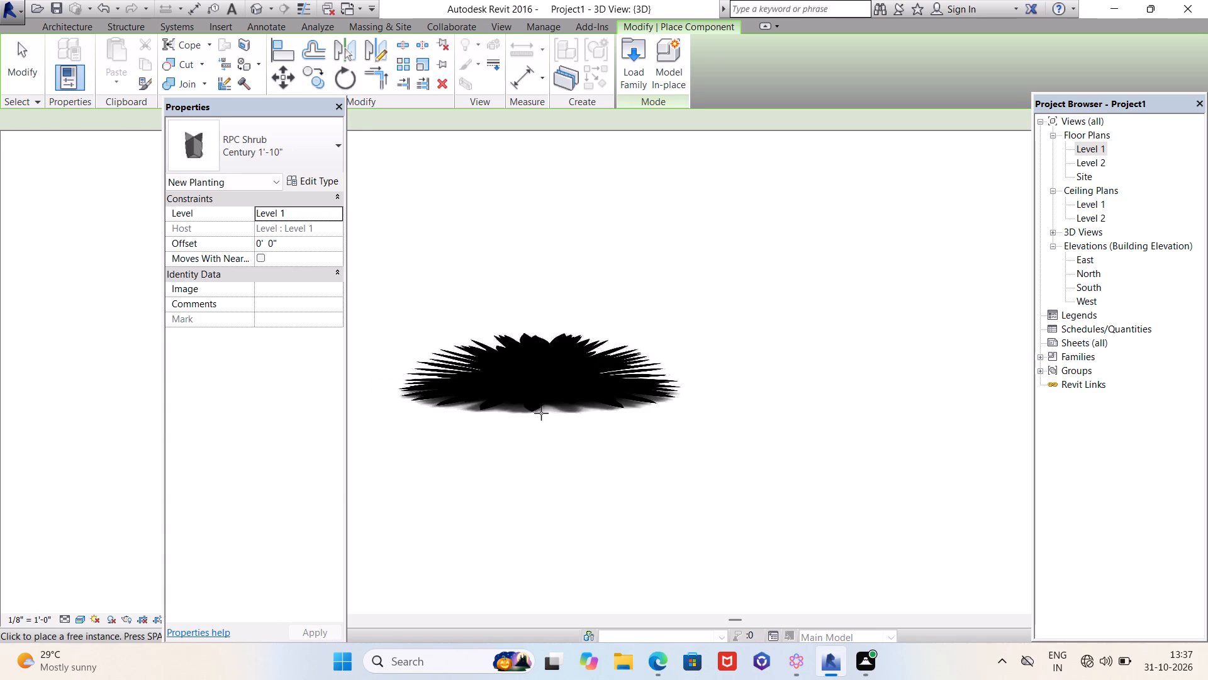
Place three Tropical Dagger - 2' plants along the round-table room's south wall on Level 1, about 10'-6", 7' and 3' from its east wall.
click(301, 149)
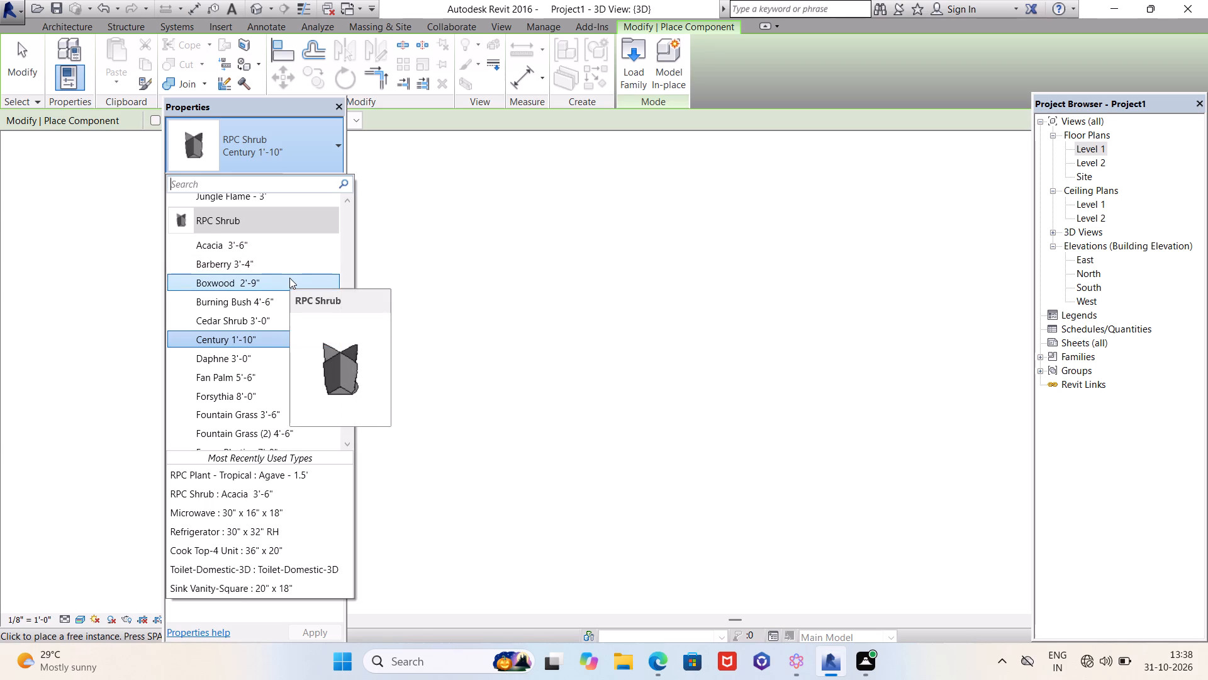
scroll(289, 278, up, 4)
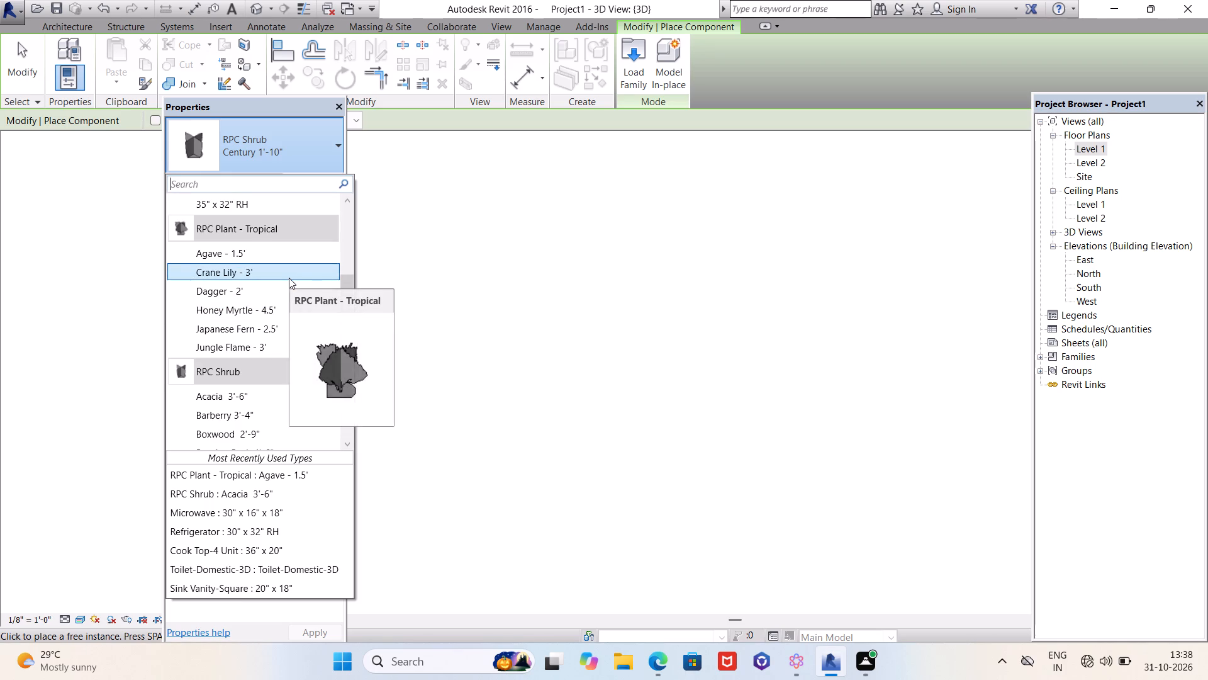
click(286, 293)
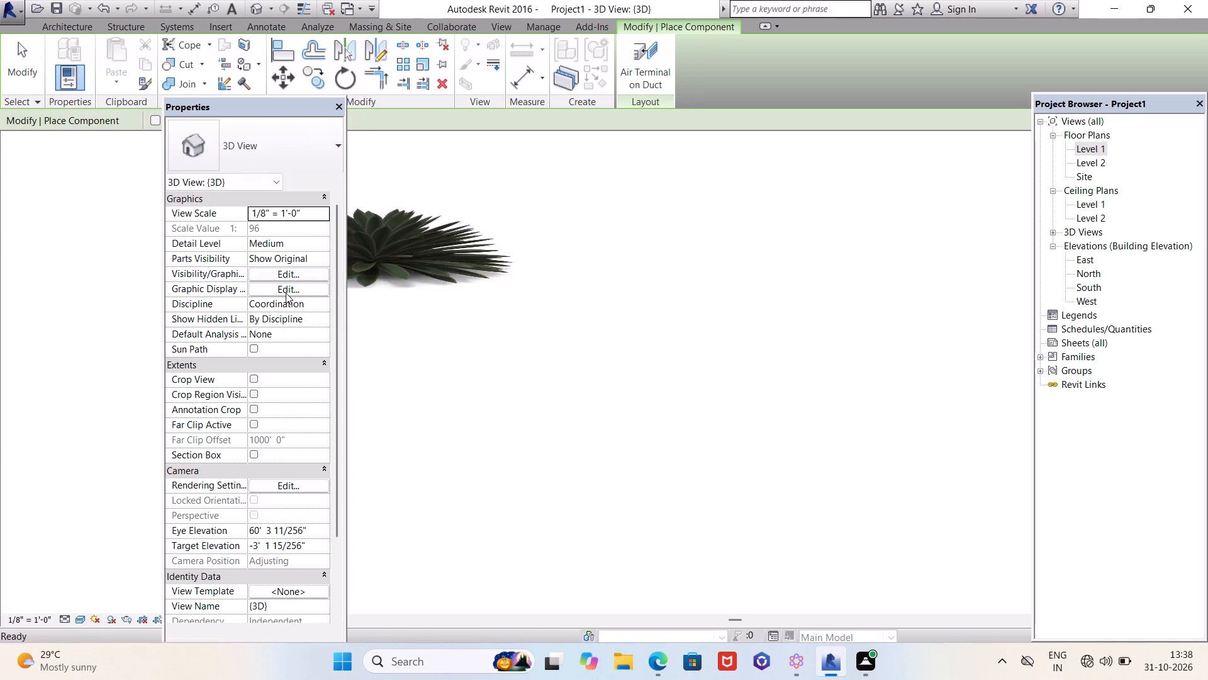
scroll(493, 330, down, 4)
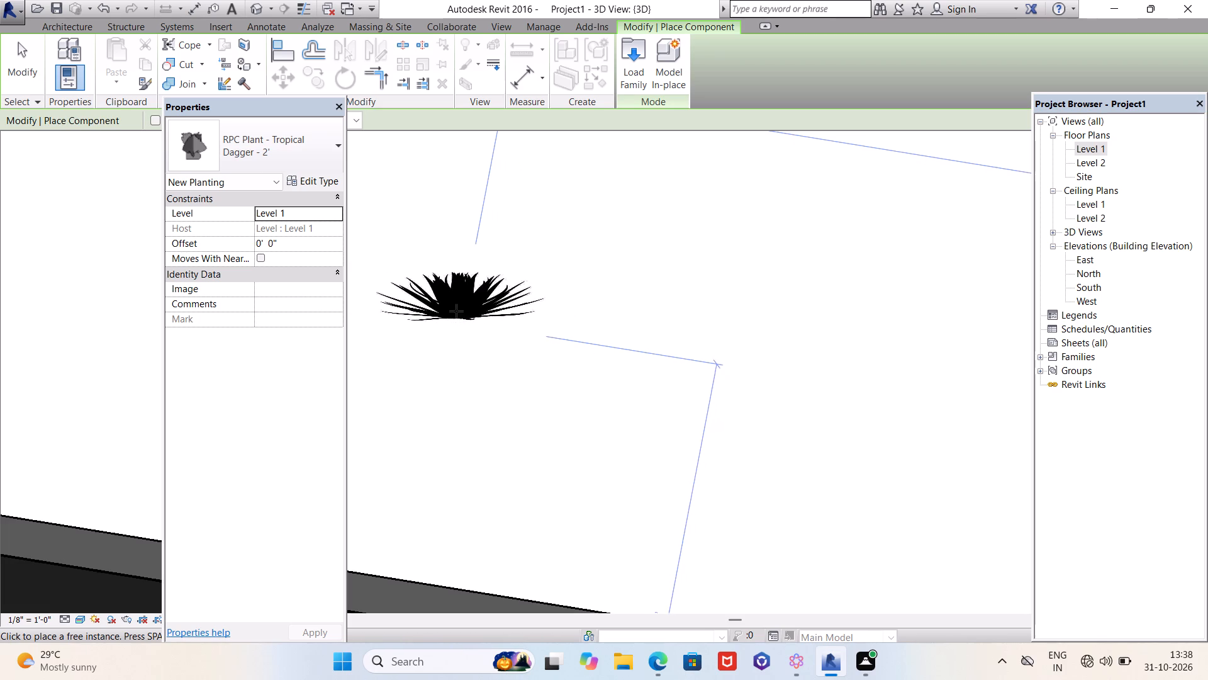
click(1094, 150)
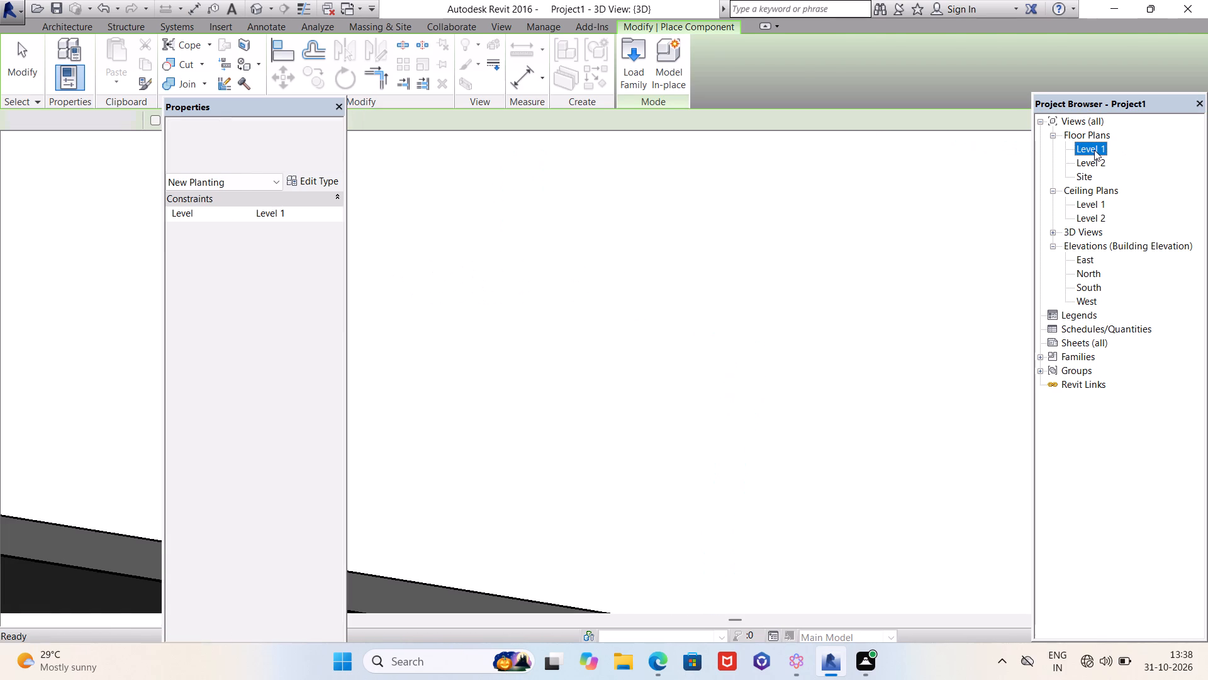
click(1094, 150)
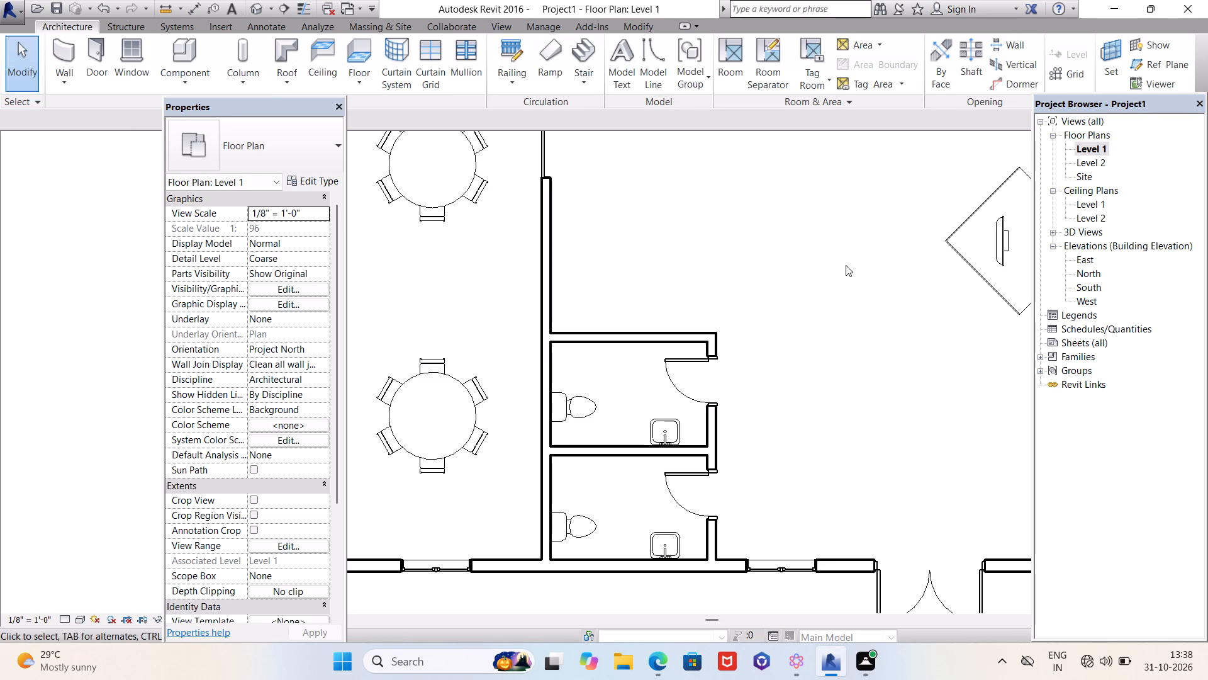
click(177, 56)
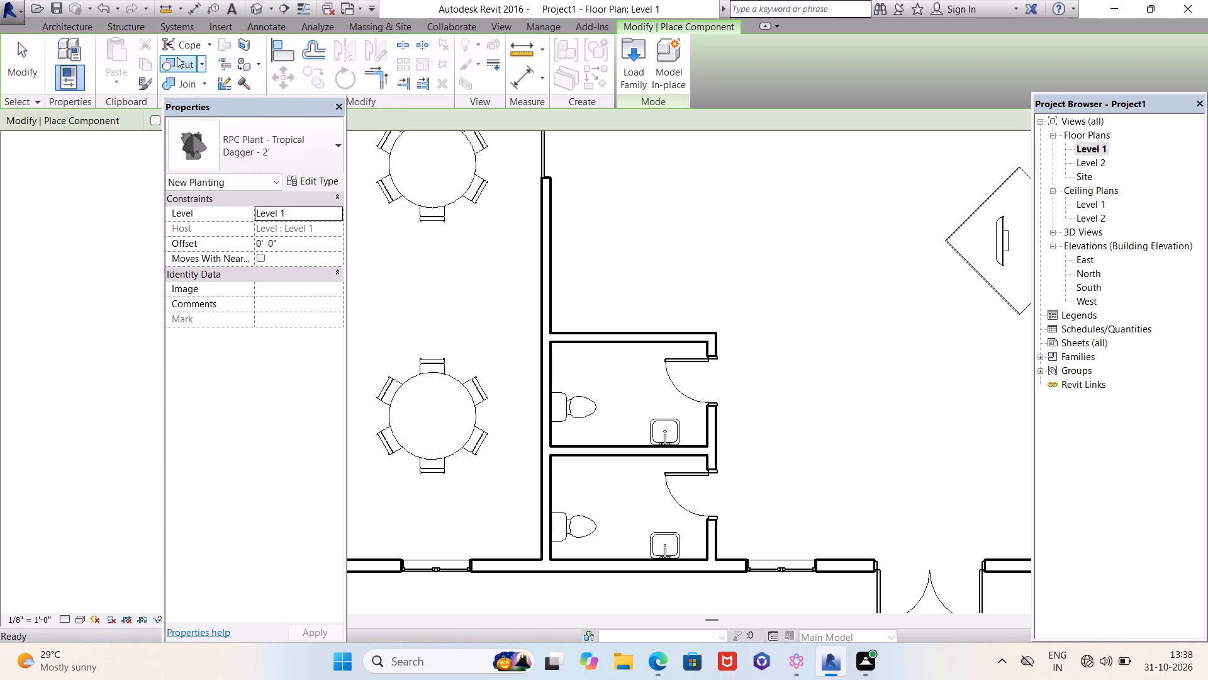
scroll(643, 225, down, 4)
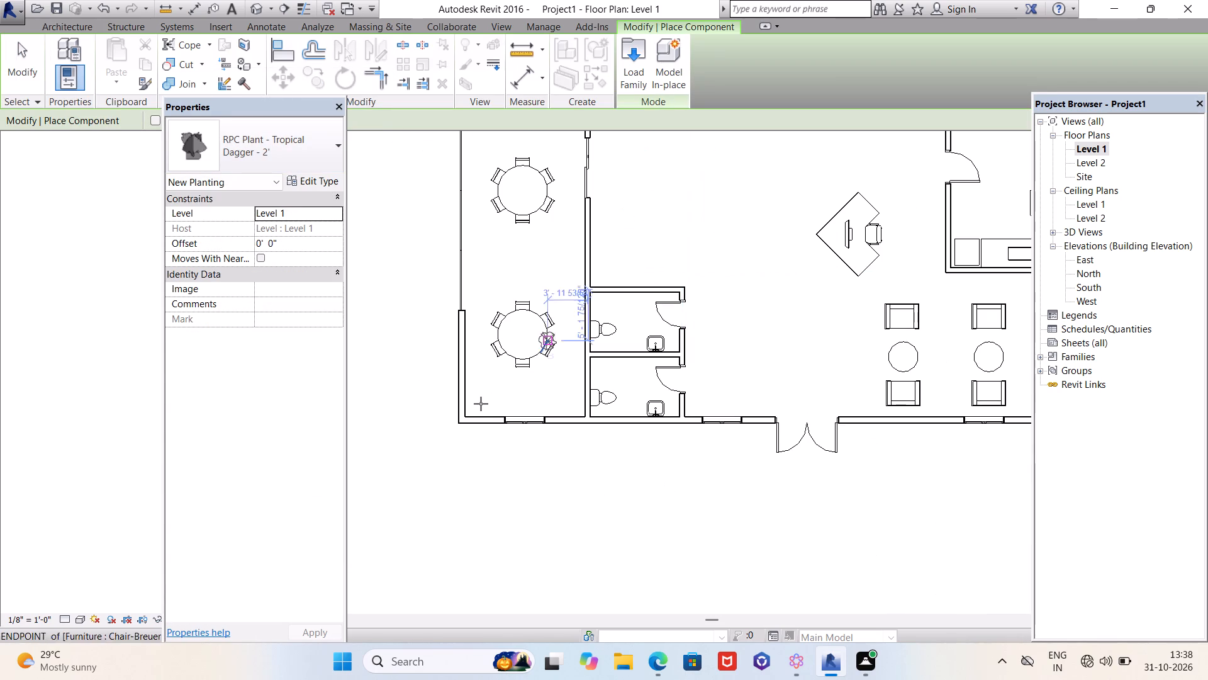
scroll(479, 406, up, 7)
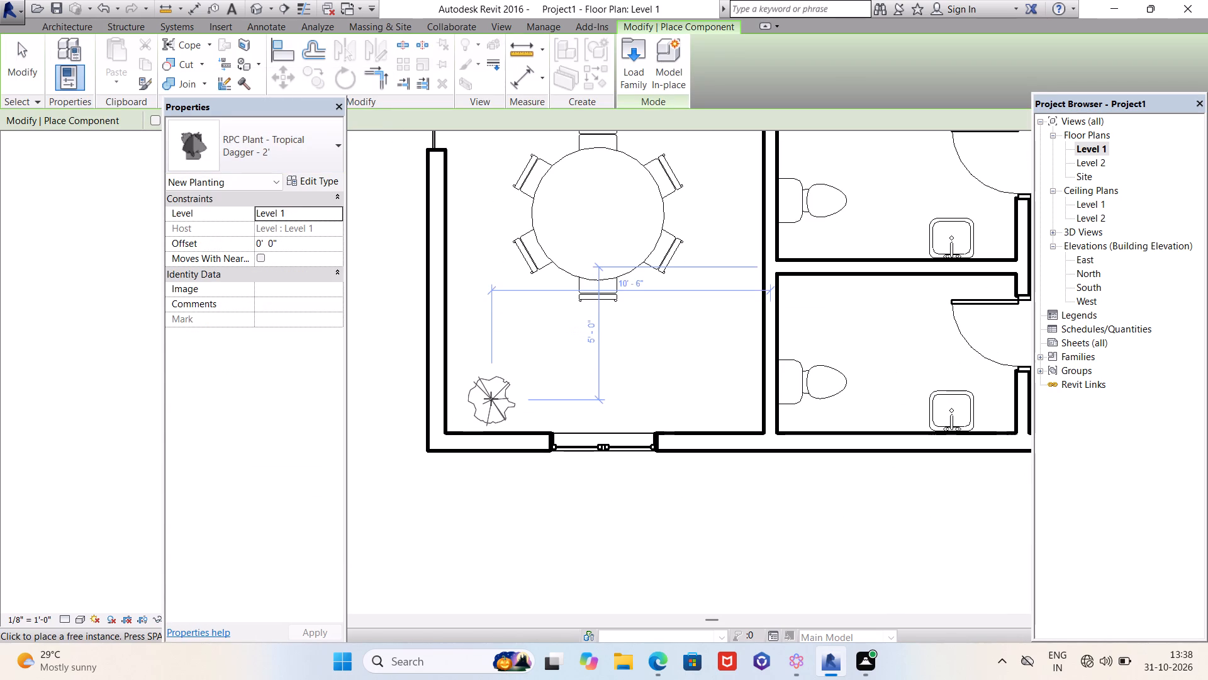
click(496, 396)
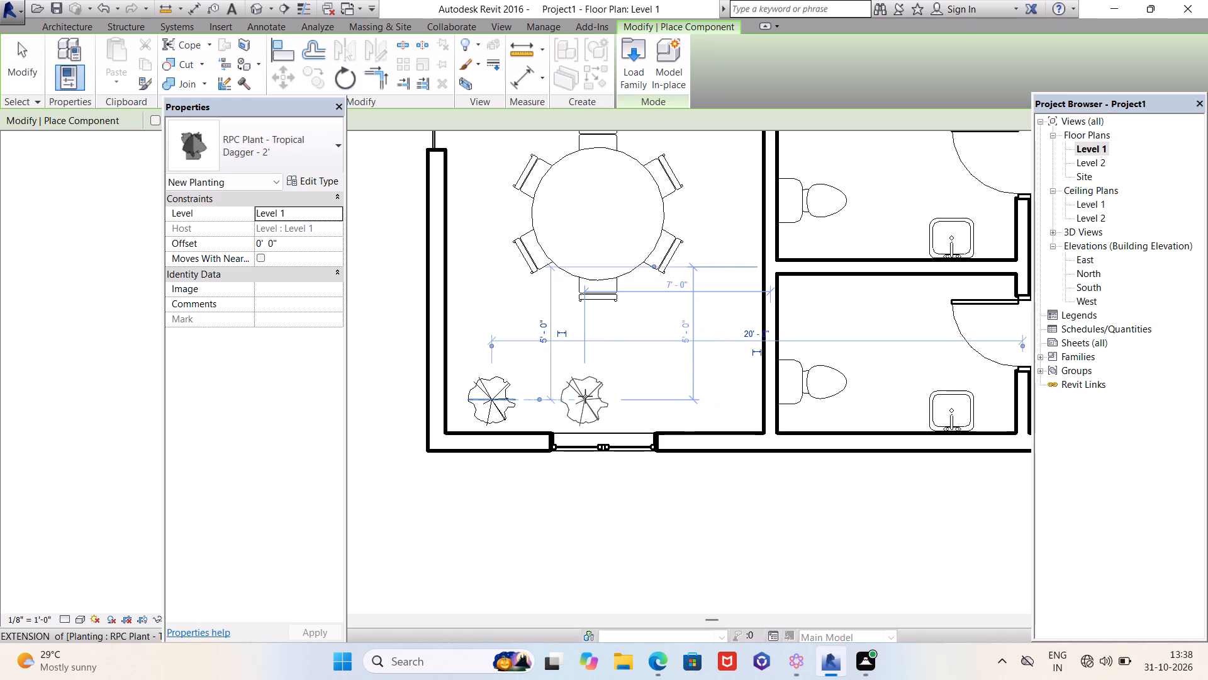
click(585, 396)
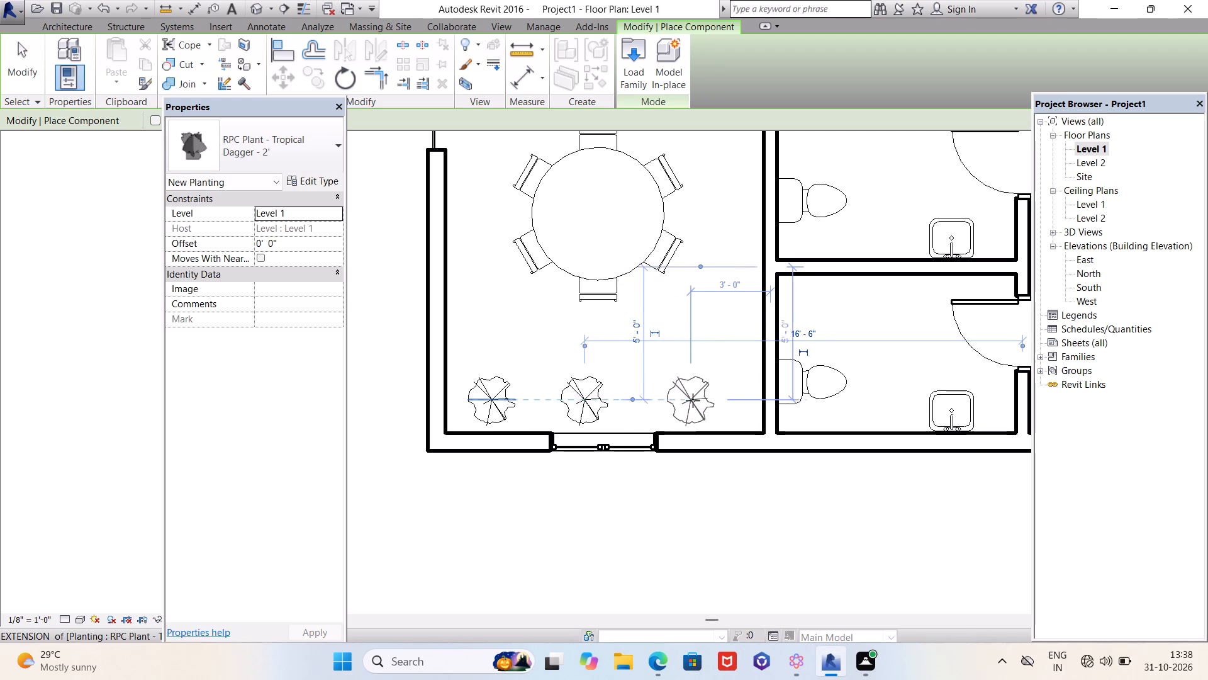
click(693, 400)
Place a Tropical Dagger - 2' plant in the round-table room's northwest corner, about 2' from the north wall.
scroll(693, 402, down, 9)
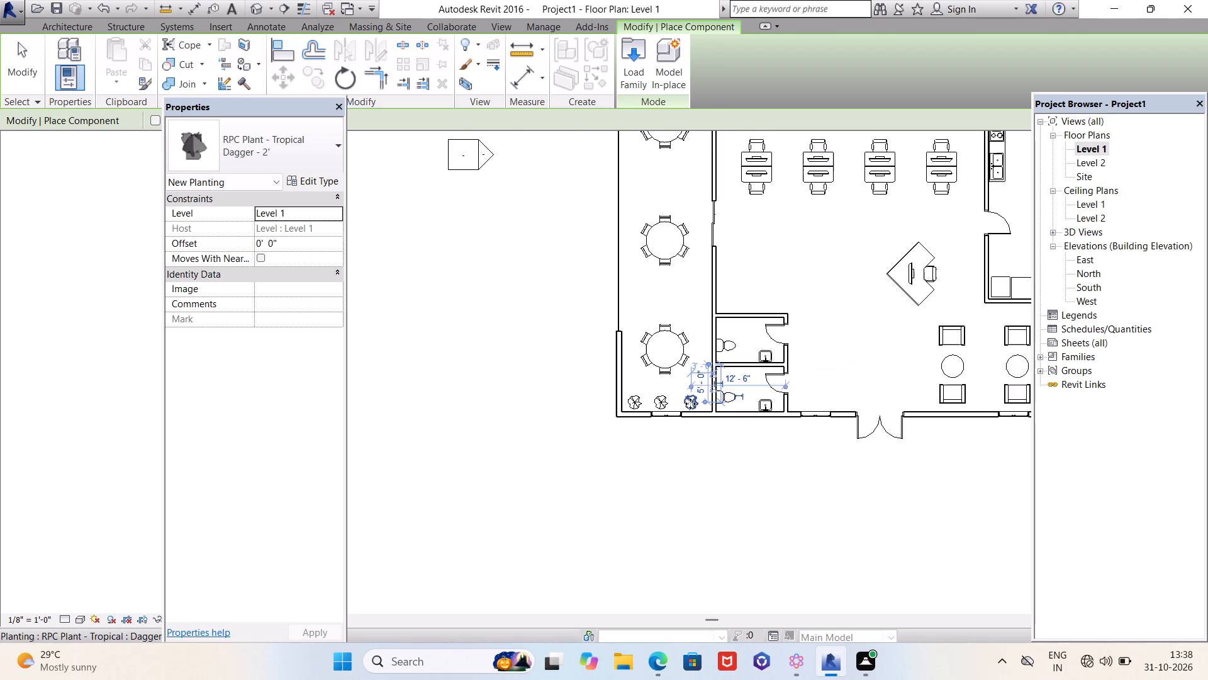
scroll(689, 405, down, 4)
scroll(669, 222, up, 5)
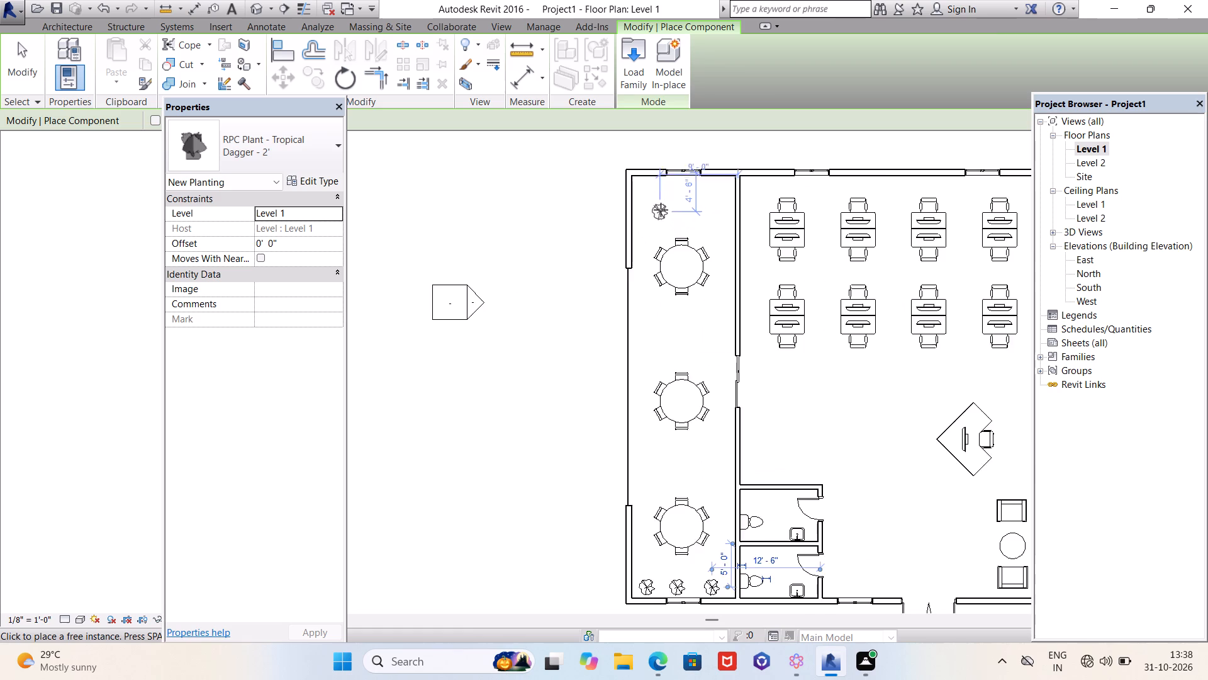
scroll(661, 210, up, 3)
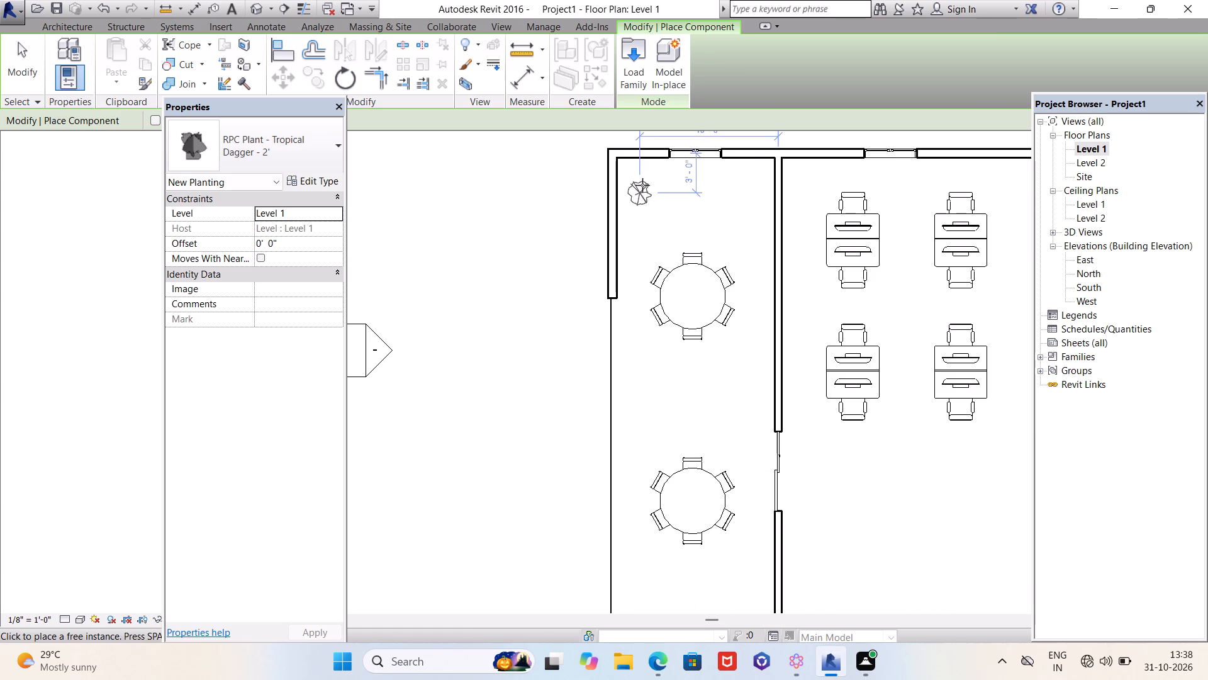
click(642, 179)
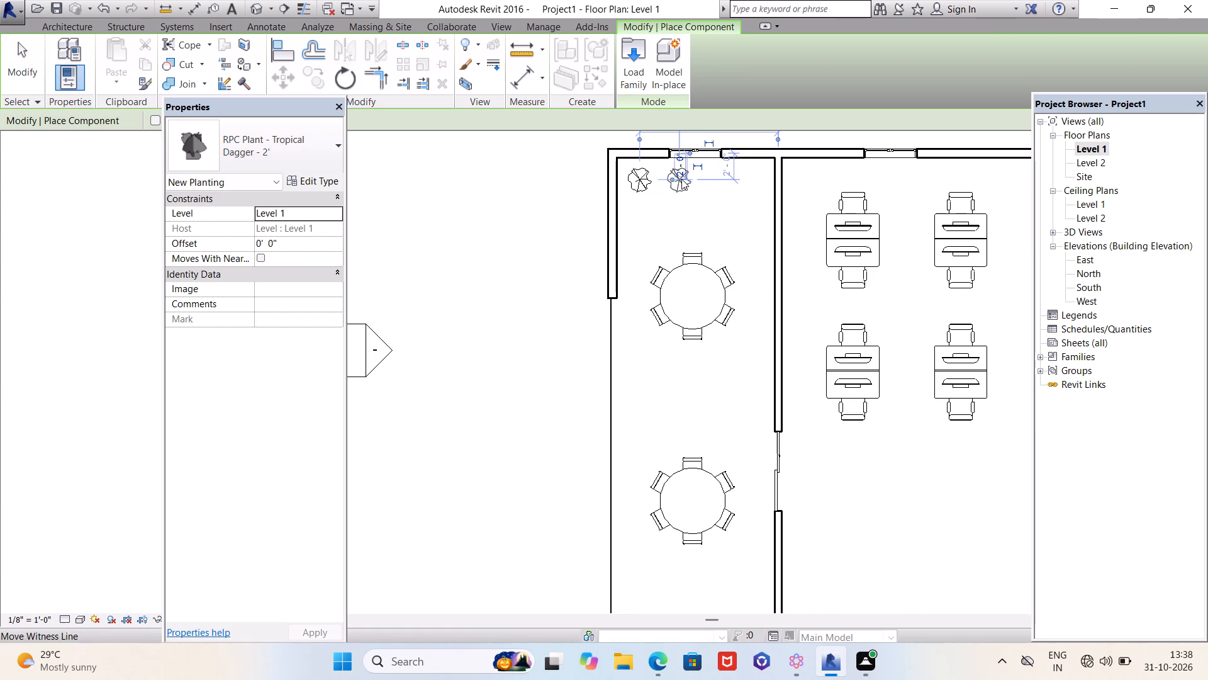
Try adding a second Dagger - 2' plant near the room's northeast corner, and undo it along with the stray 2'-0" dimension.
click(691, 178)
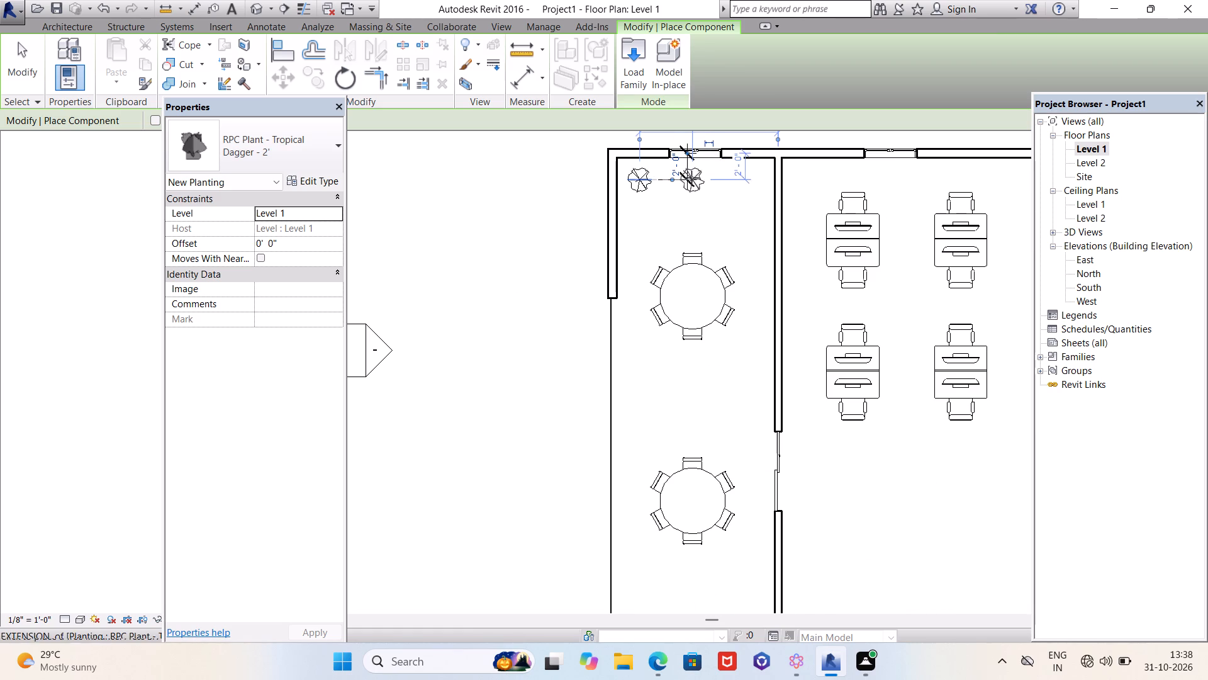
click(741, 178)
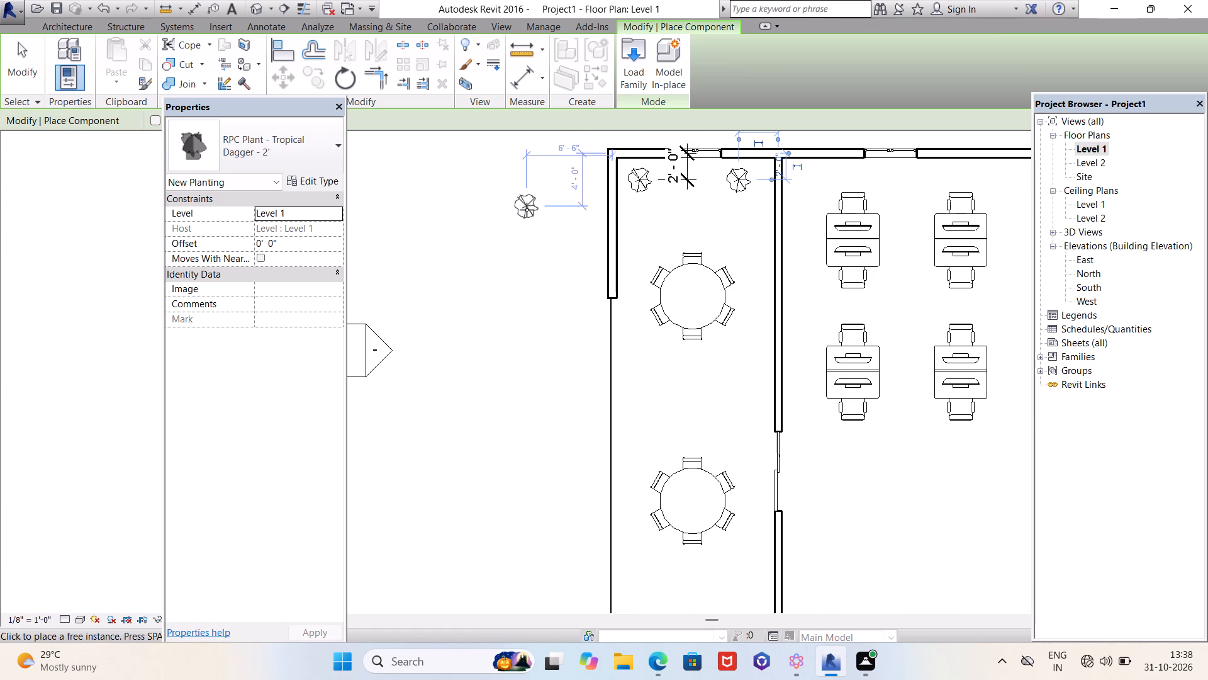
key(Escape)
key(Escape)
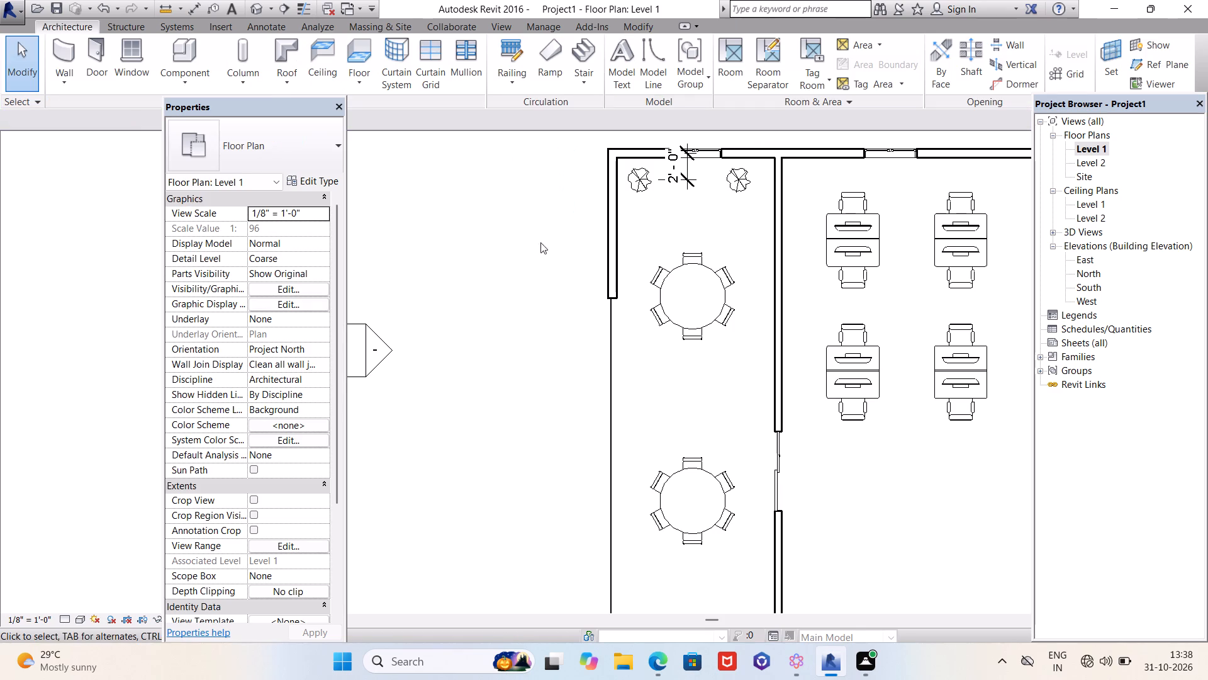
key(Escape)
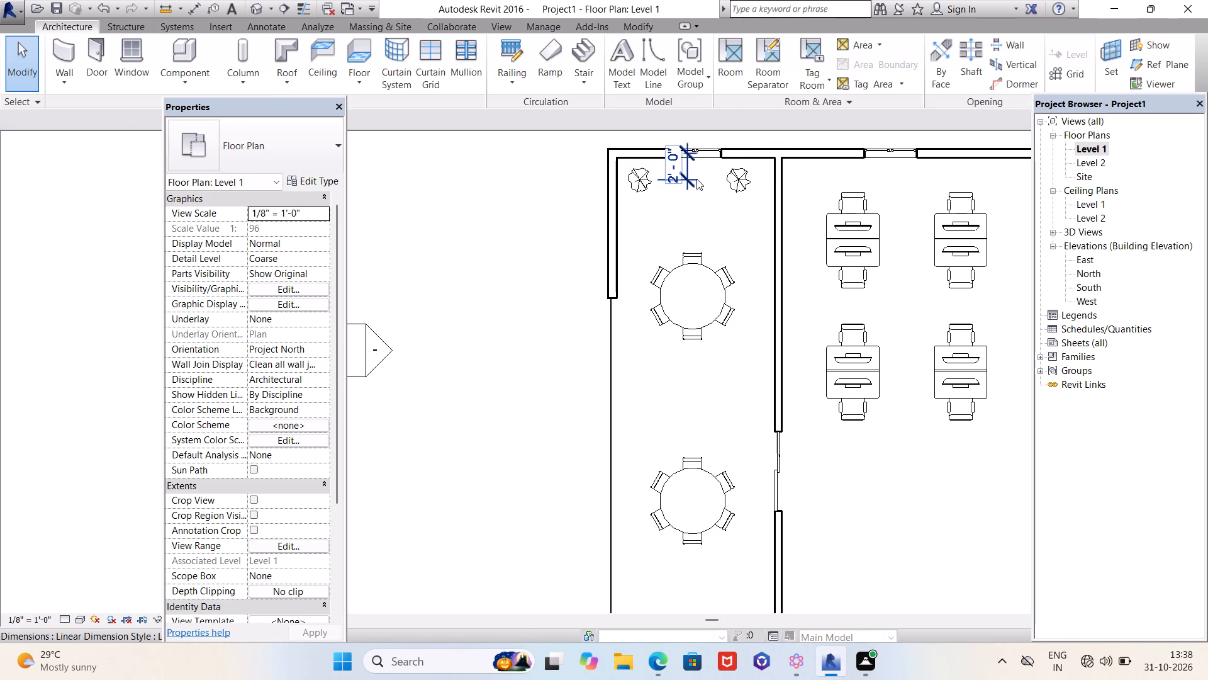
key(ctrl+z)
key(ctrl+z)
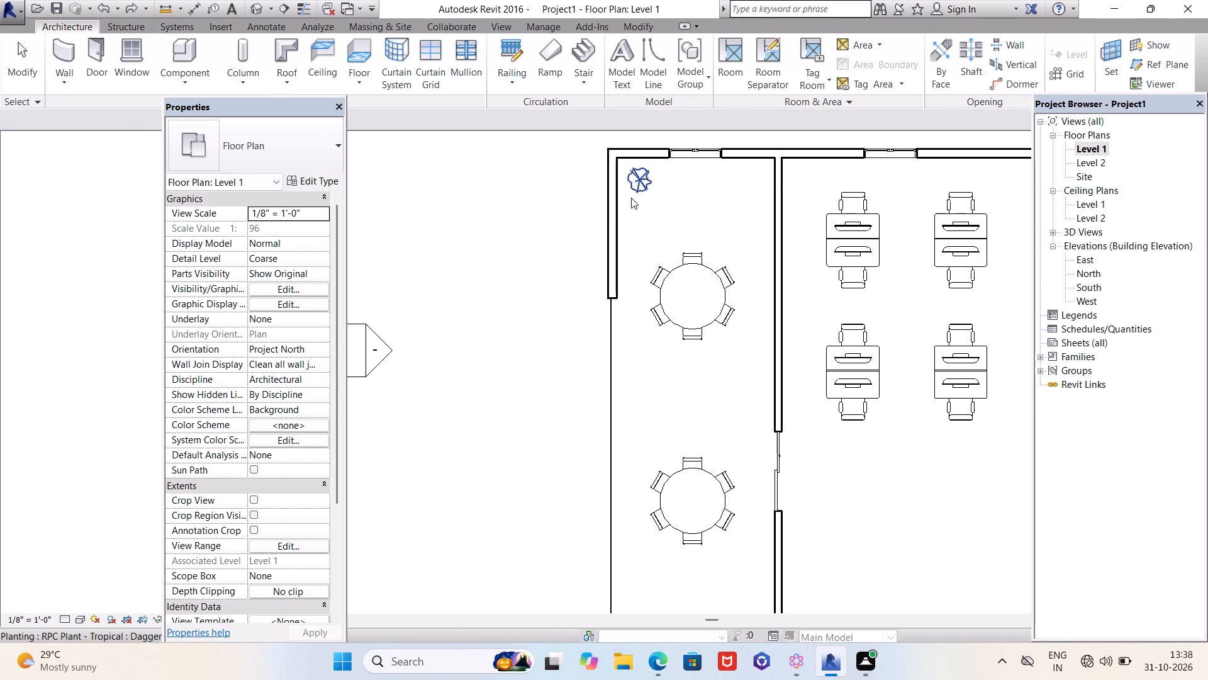
Place two more Dagger - 2' plants along the round-table room's north wall, aligned with the corner plant about 2' from the wall.
click(176, 51)
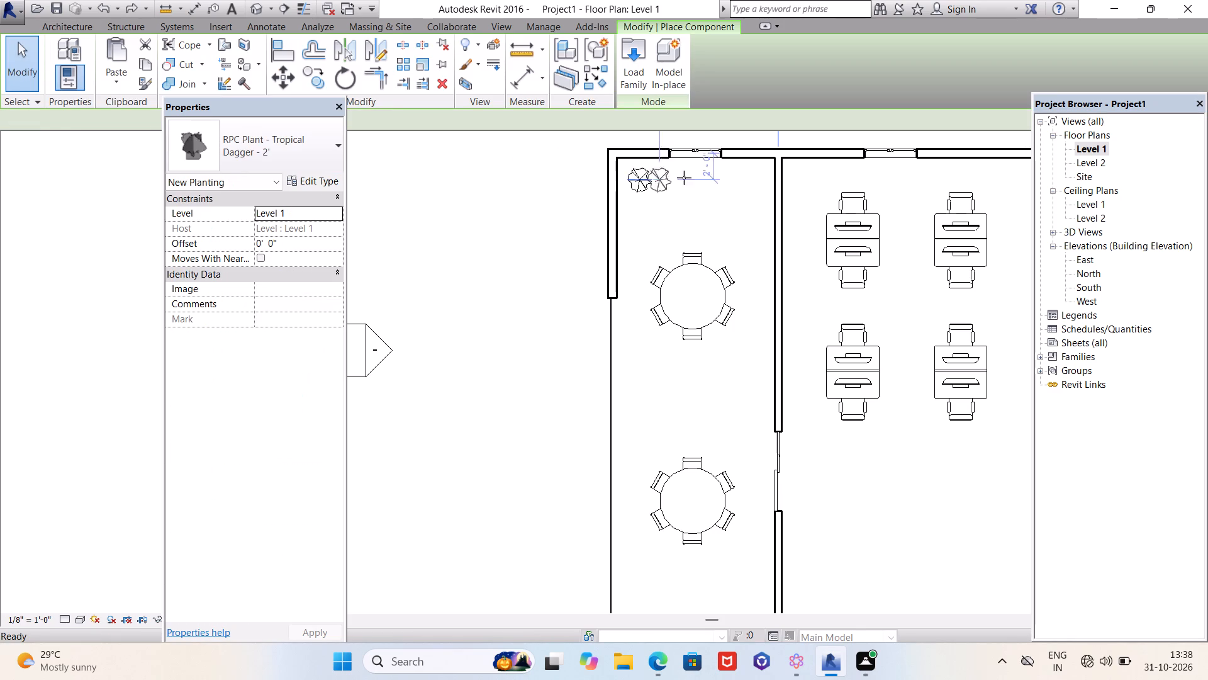
scroll(689, 176, up, 2)
click(687, 176)
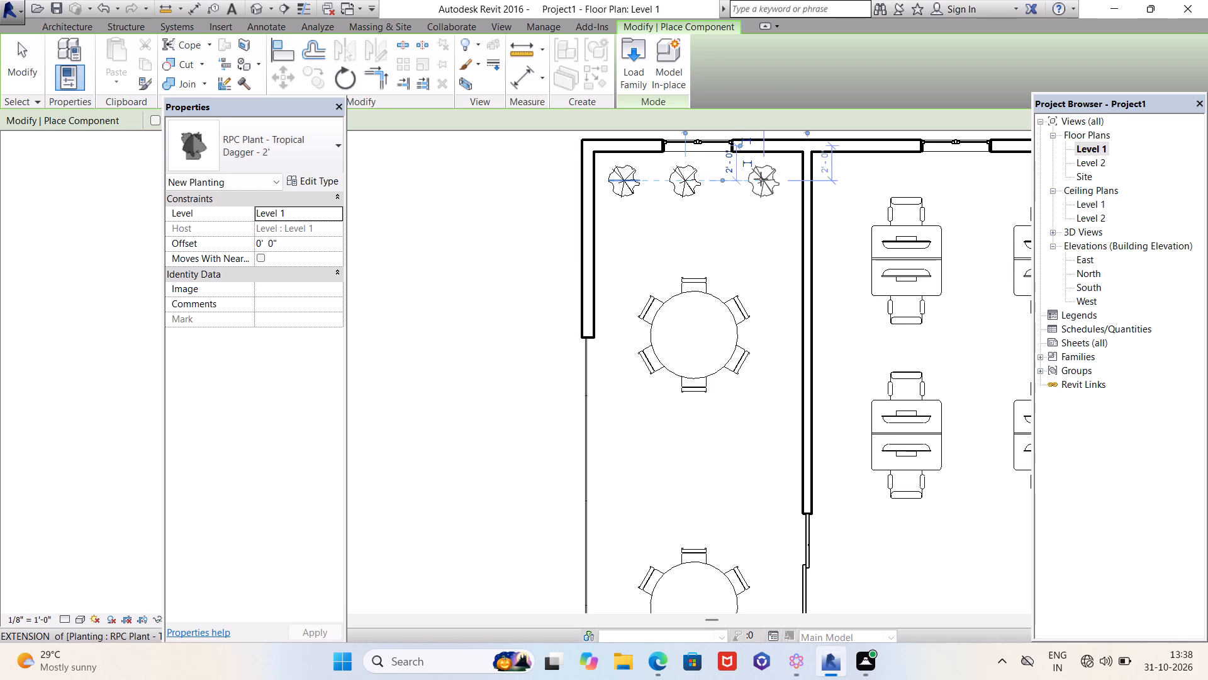
click(758, 179)
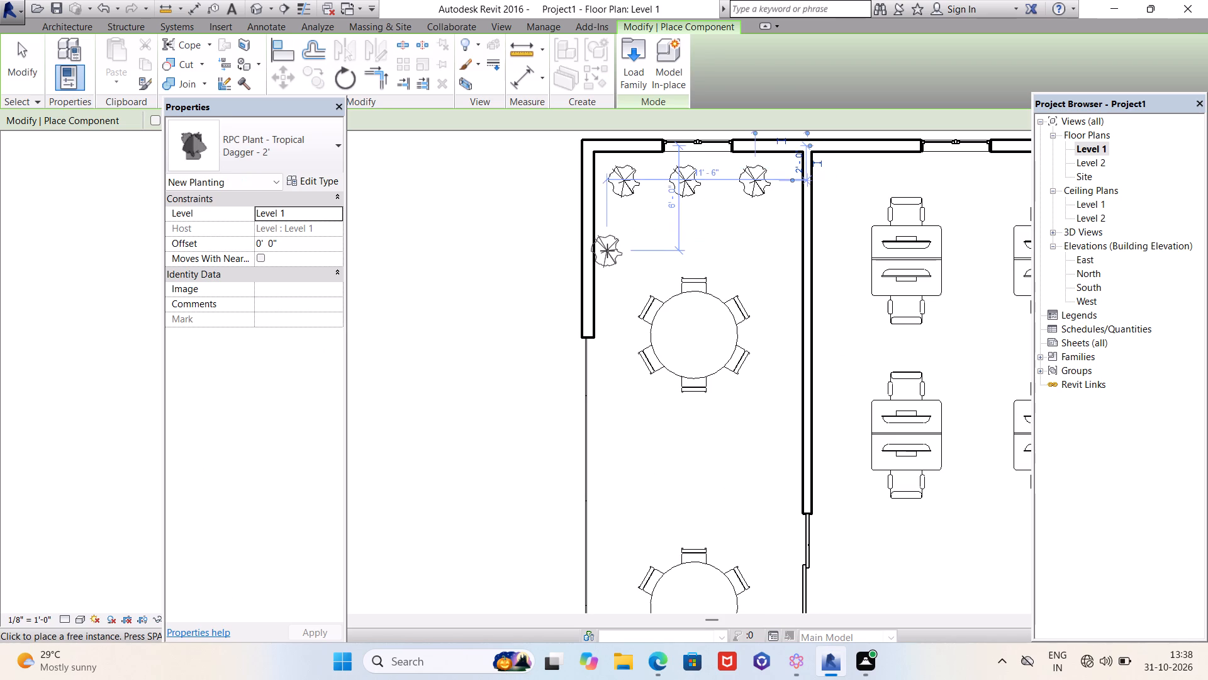
key(Escape)
Place two Dagger - 2' plants east of the two workstation rows, about 1'-6" from the wall shared with the toilet and kitchen.
scroll(456, 221, down, 4)
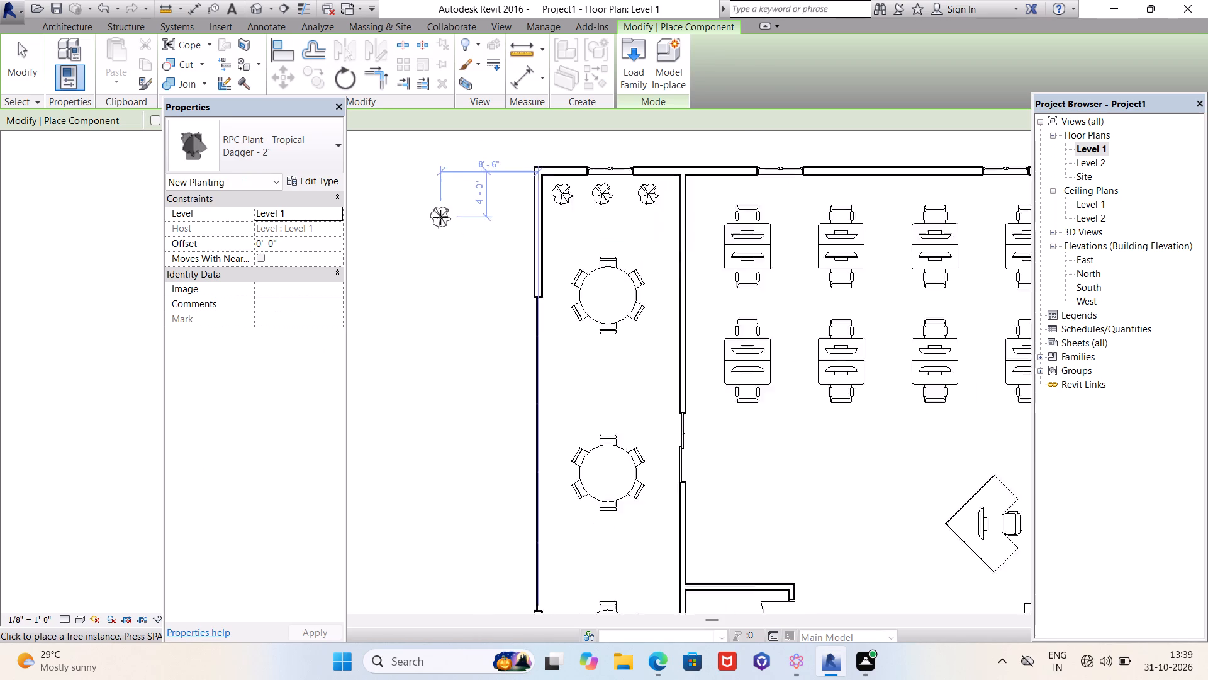
scroll(440, 217, down, 4)
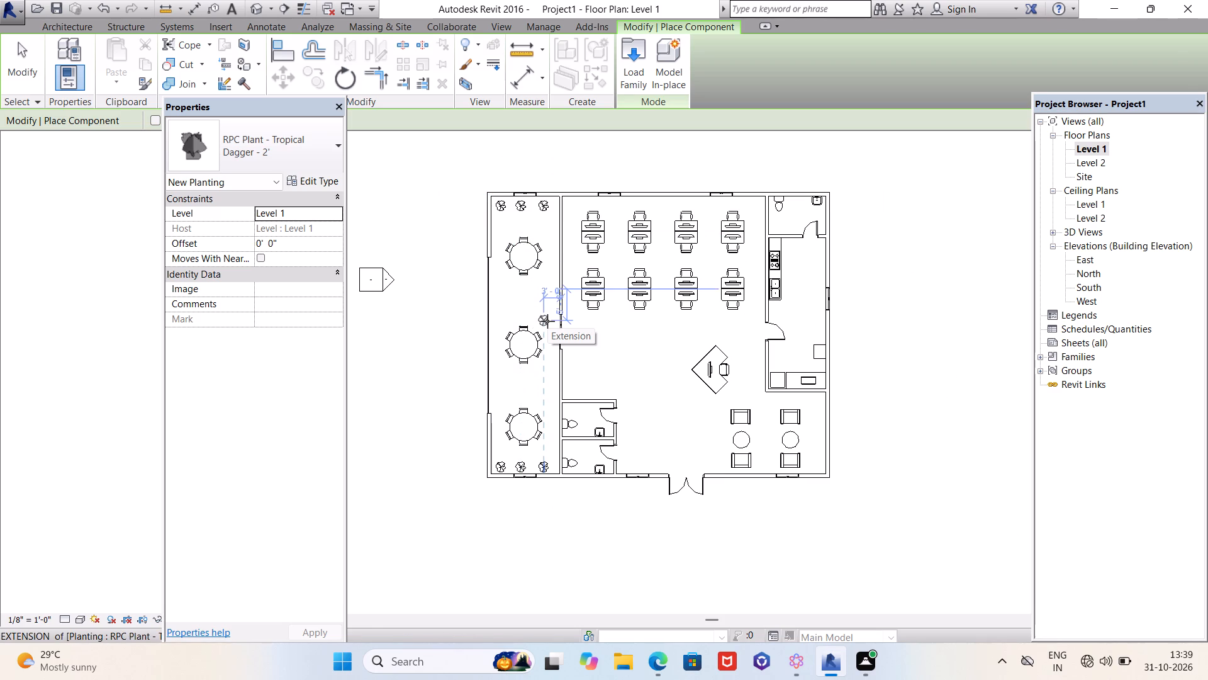
scroll(742, 251, up, 6)
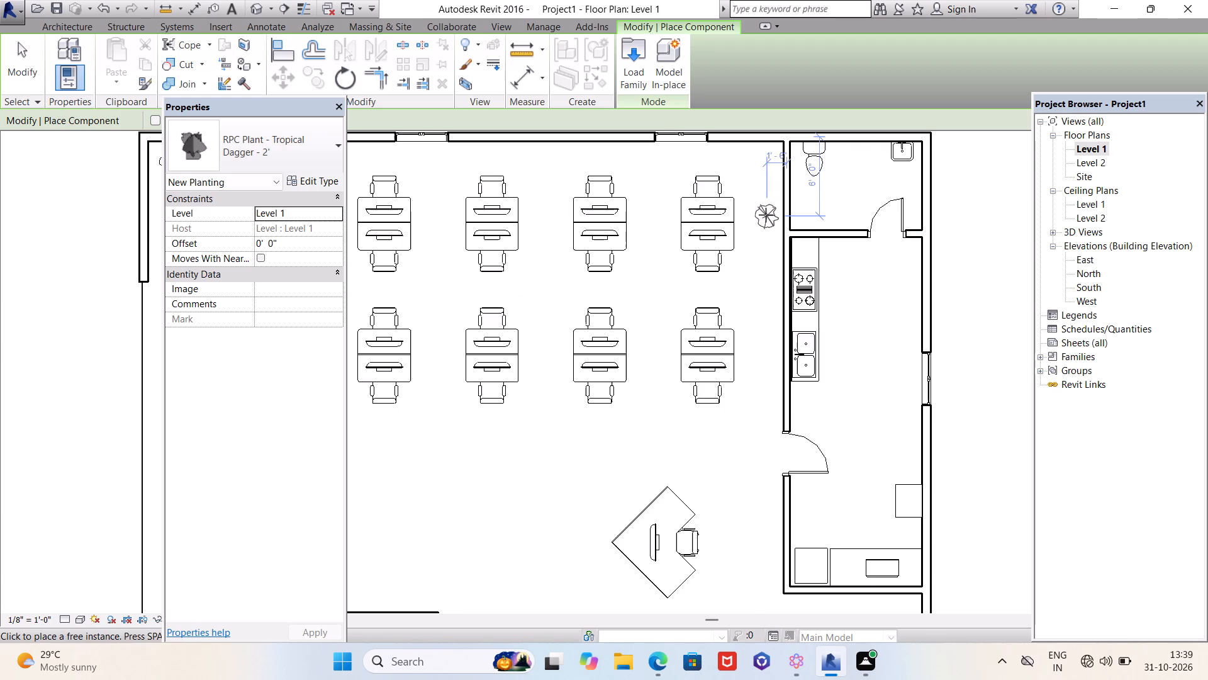
click(766, 208)
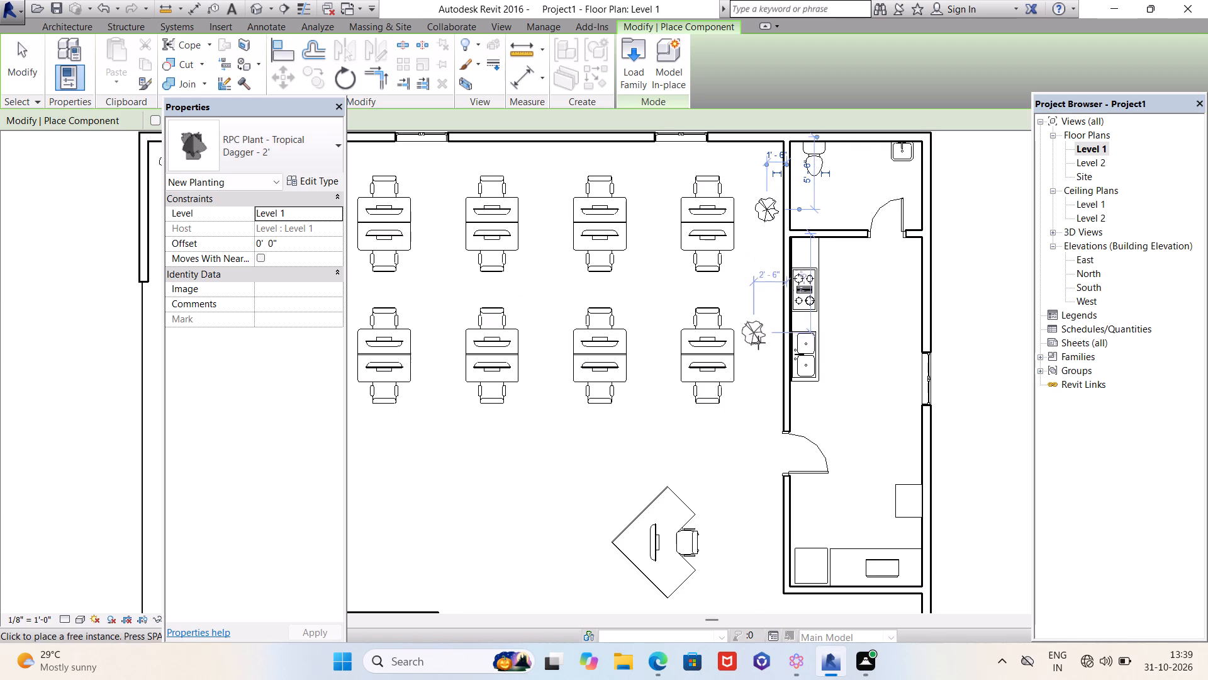
click(766, 360)
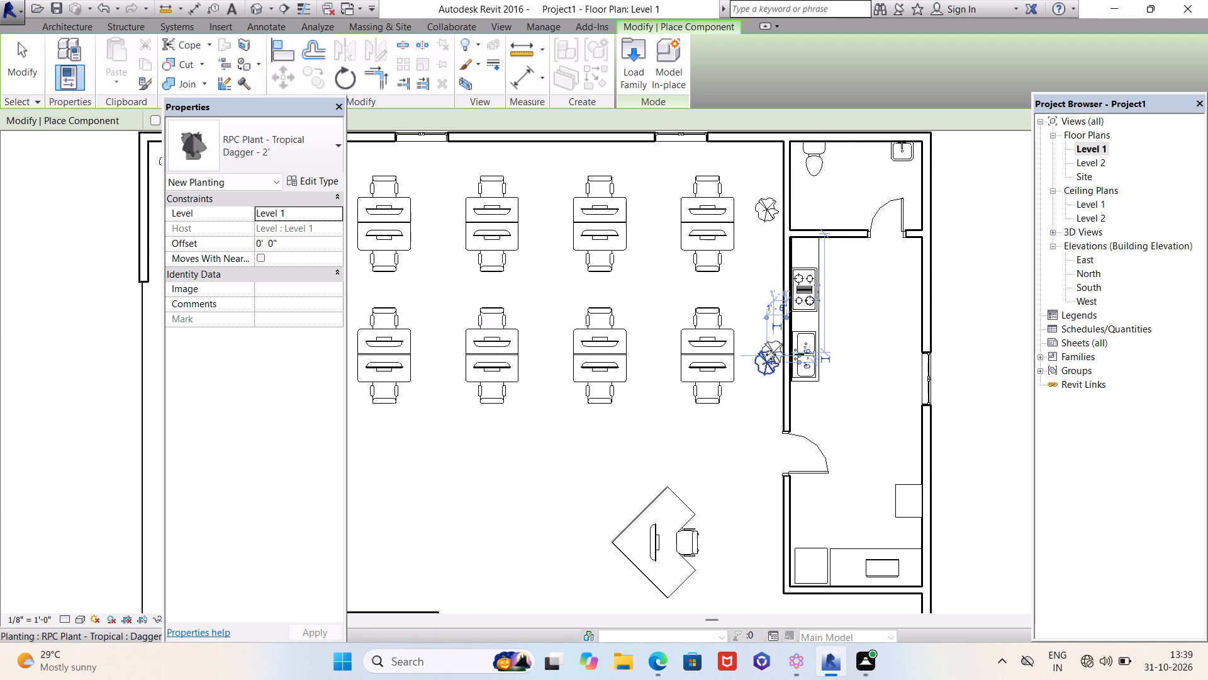
Place one Dagger - 2' plant by the workstation hall's west wall north of the toilets and another in the armchair area's northeast corner.
scroll(771, 354, down, 4)
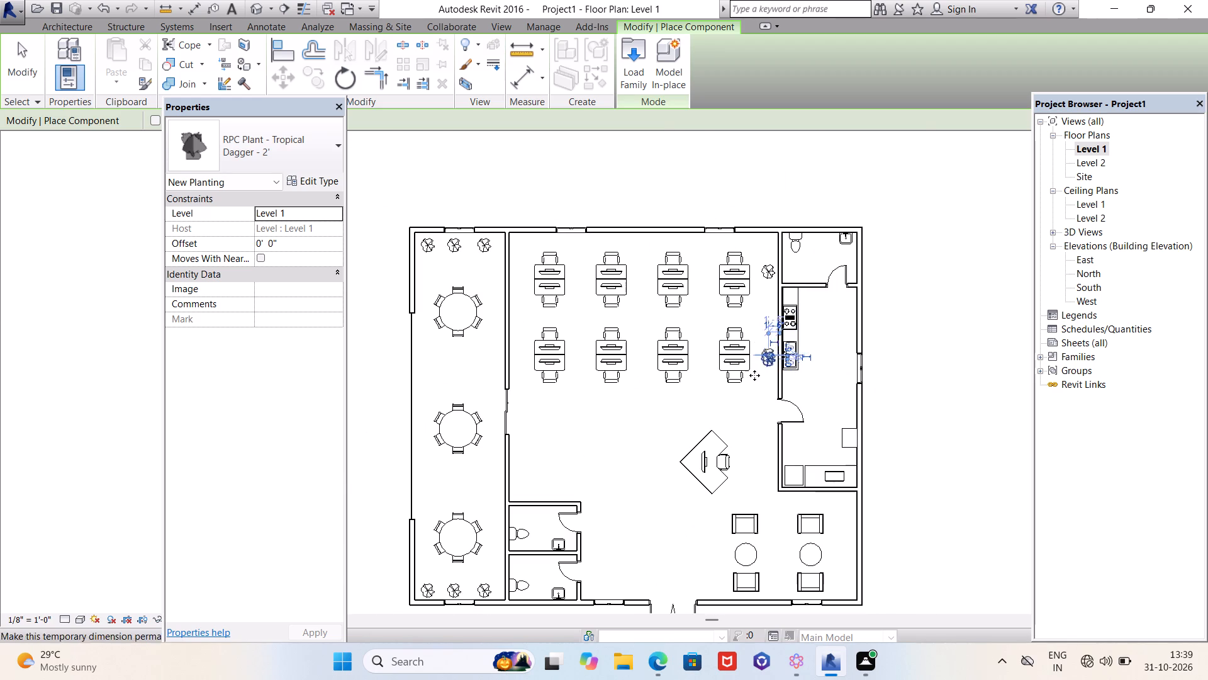
click(518, 477)
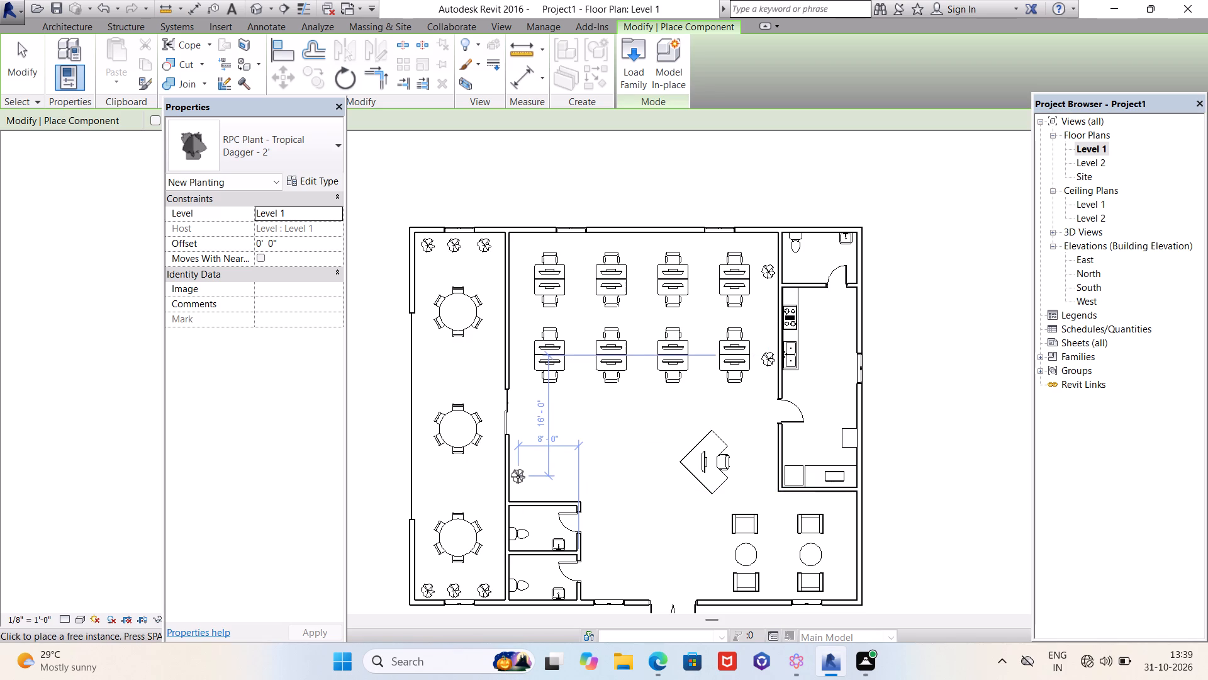
scroll(471, 327, down, 2)
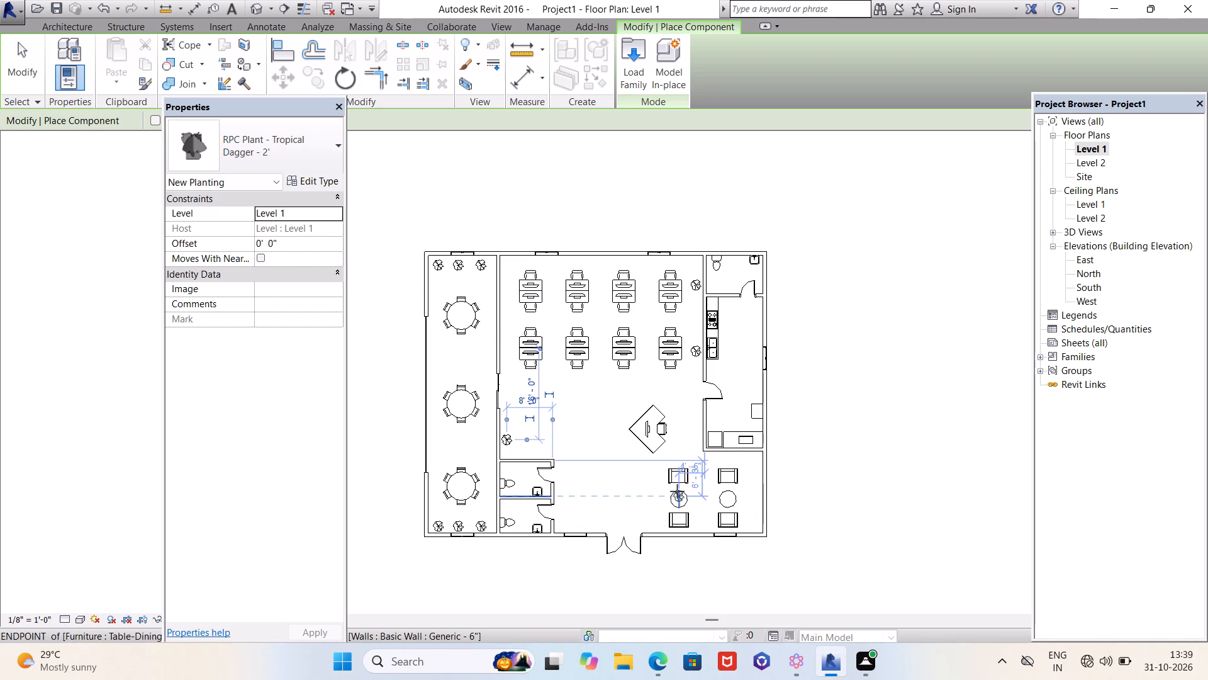
scroll(725, 477, up, 4)
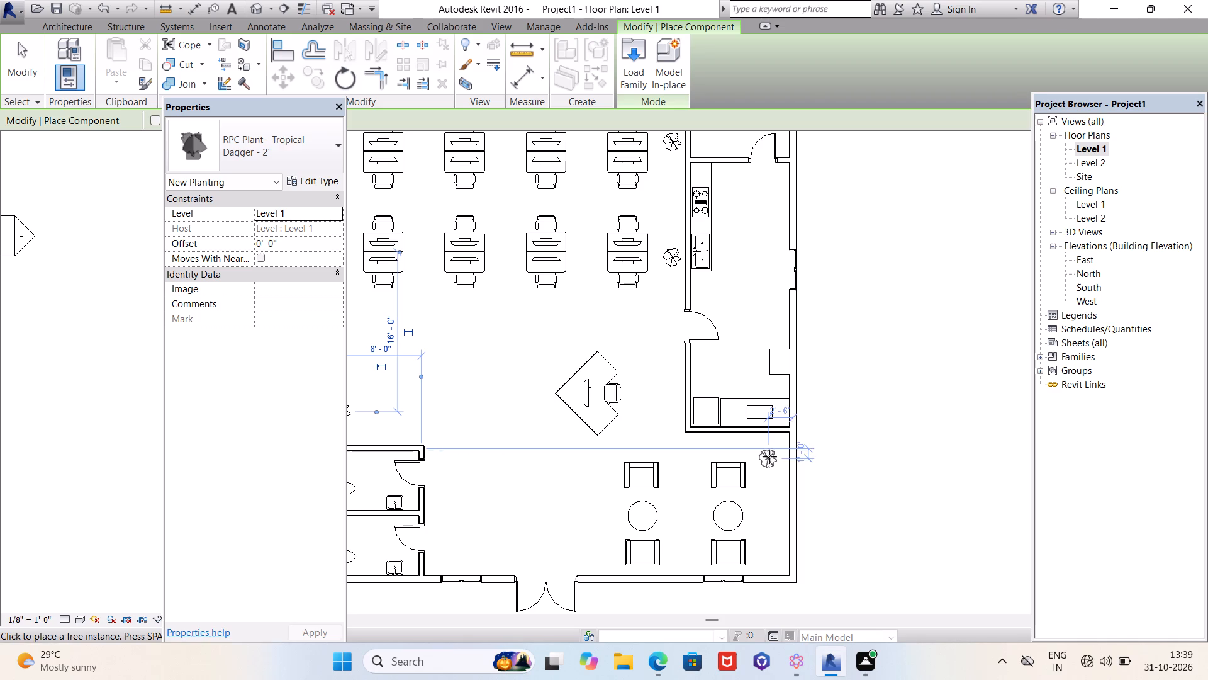
click(774, 454)
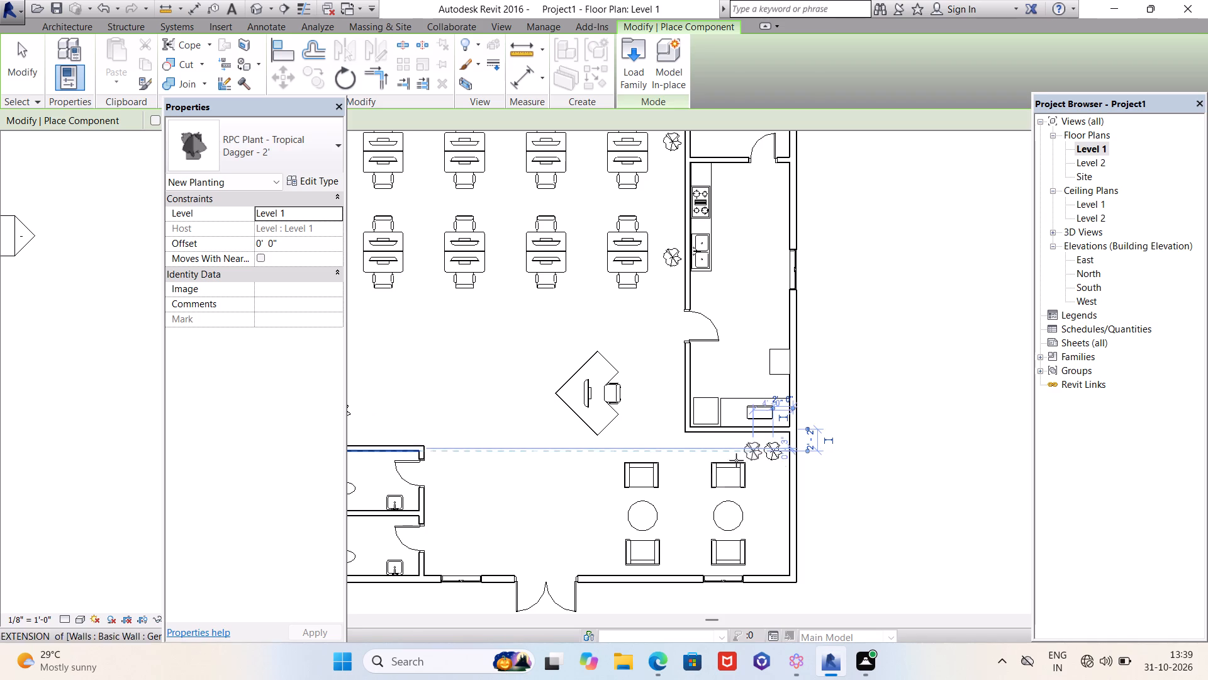
scroll(642, 478, down, 3)
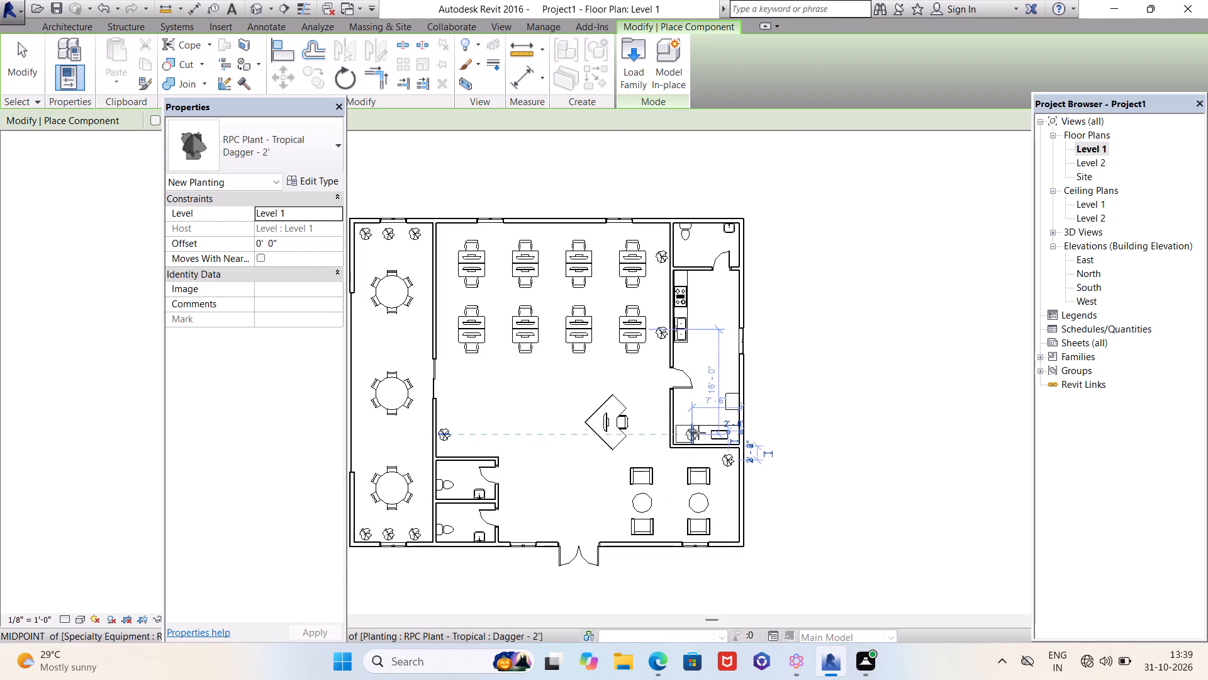
scroll(698, 433, up, 3)
scroll(706, 432, down, 3)
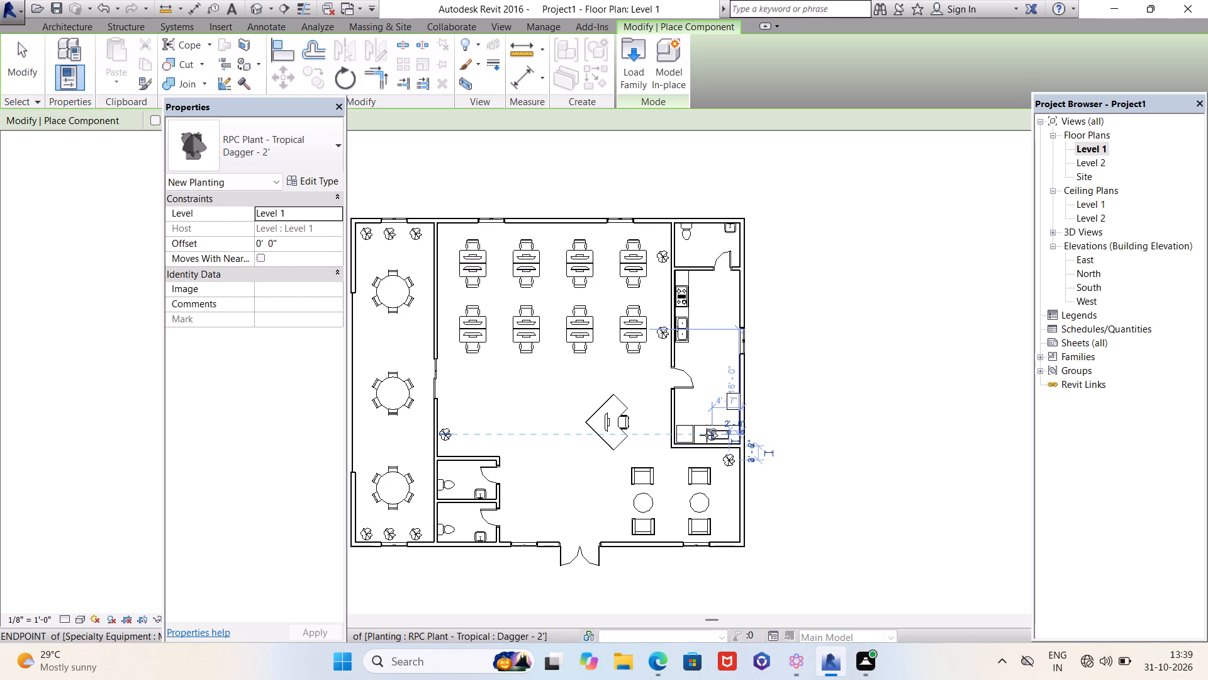
key(Escape)
key(Escape)
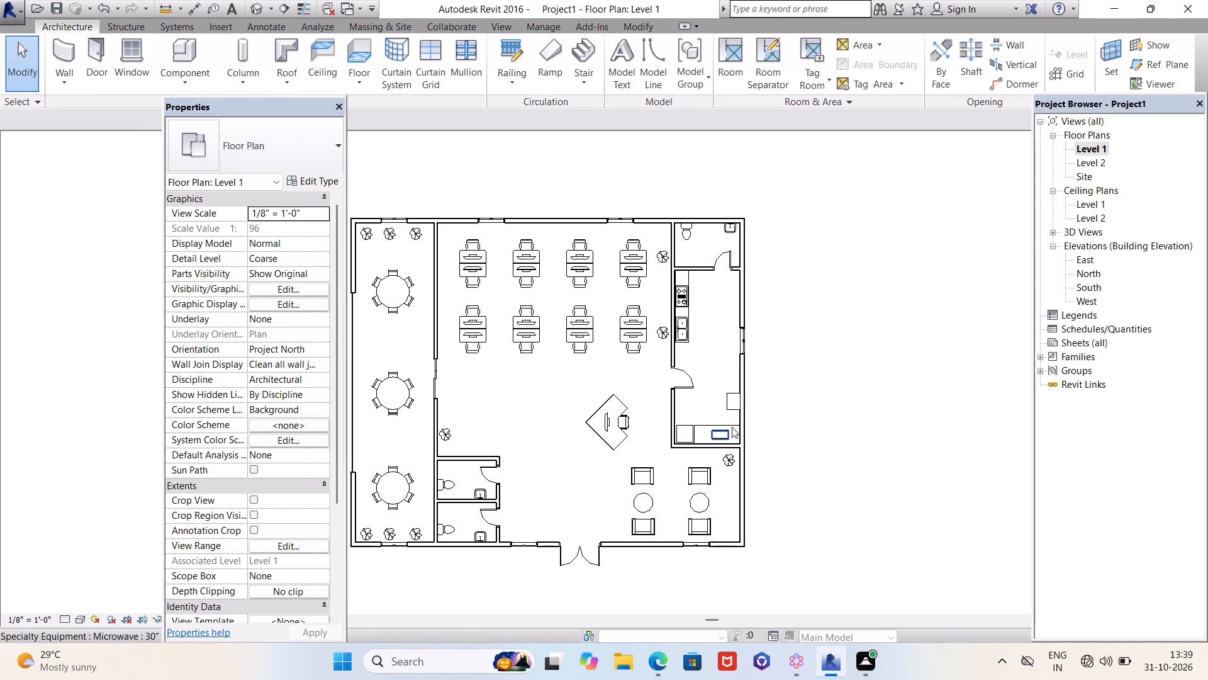
Move the Properties palette to the far left of the workspace, clear of the floor plan.
drag(271, 105, 152, 123)
drag(254, 139, 222, 145)
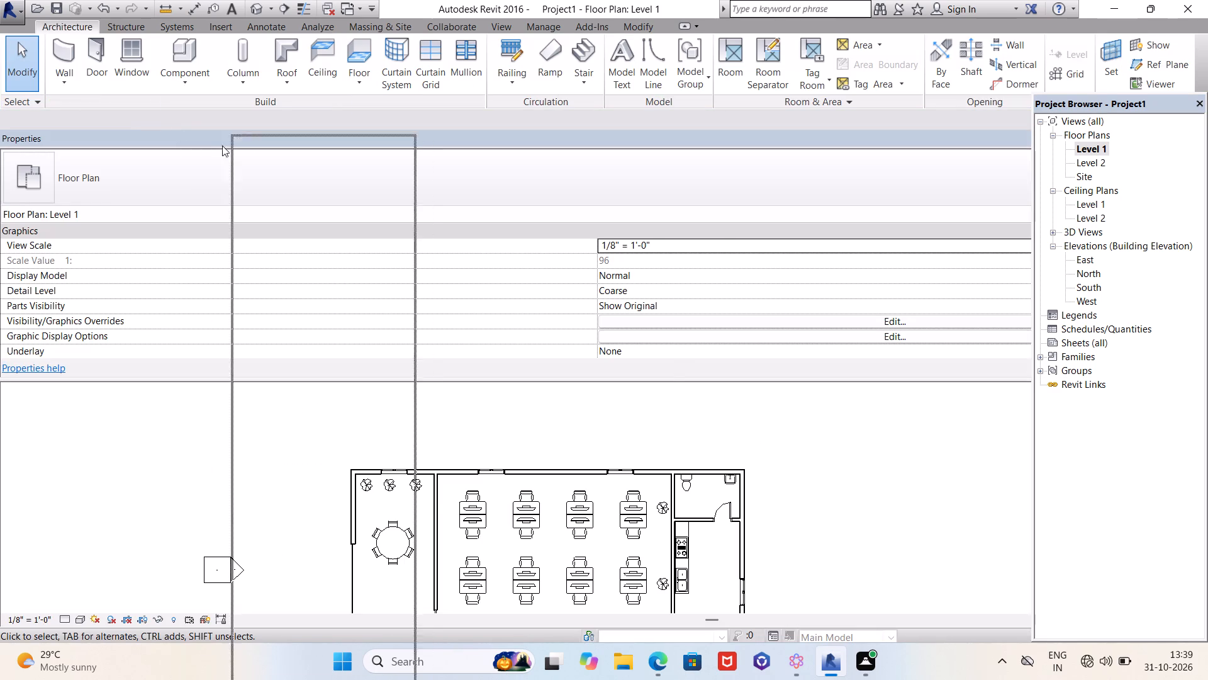
drag(222, 145, 215, 146)
drag(271, 147, 77, 143)
click(82, 143)
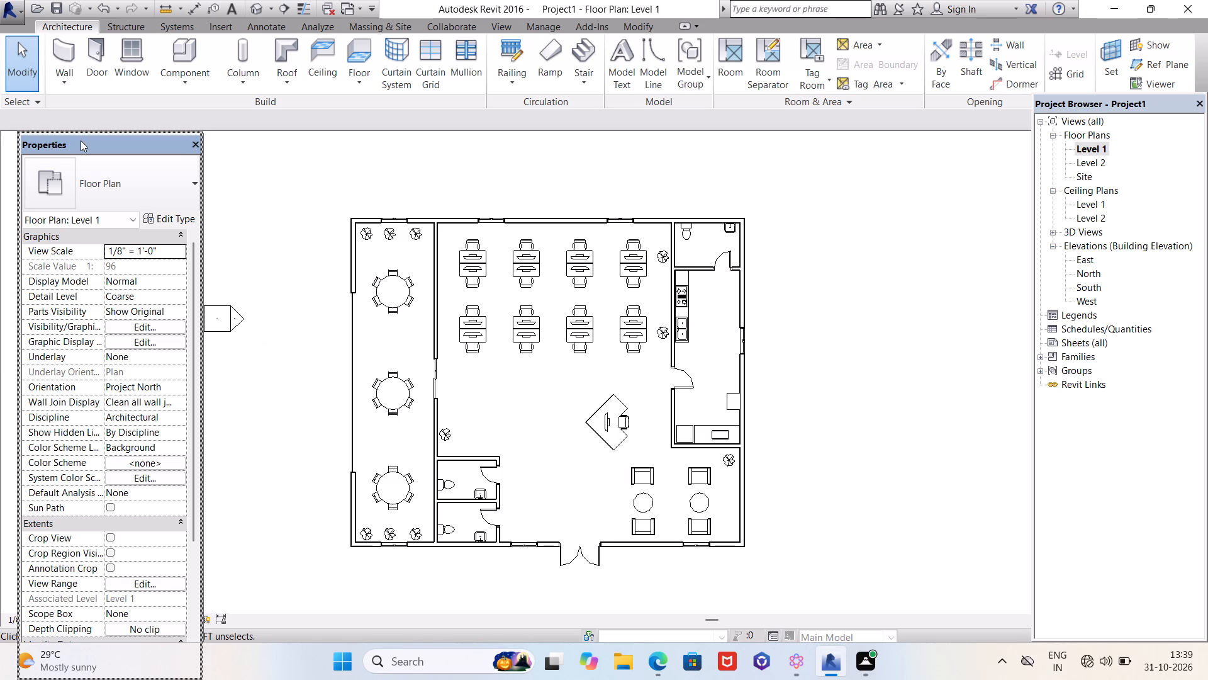
drag(164, 145, 147, 145)
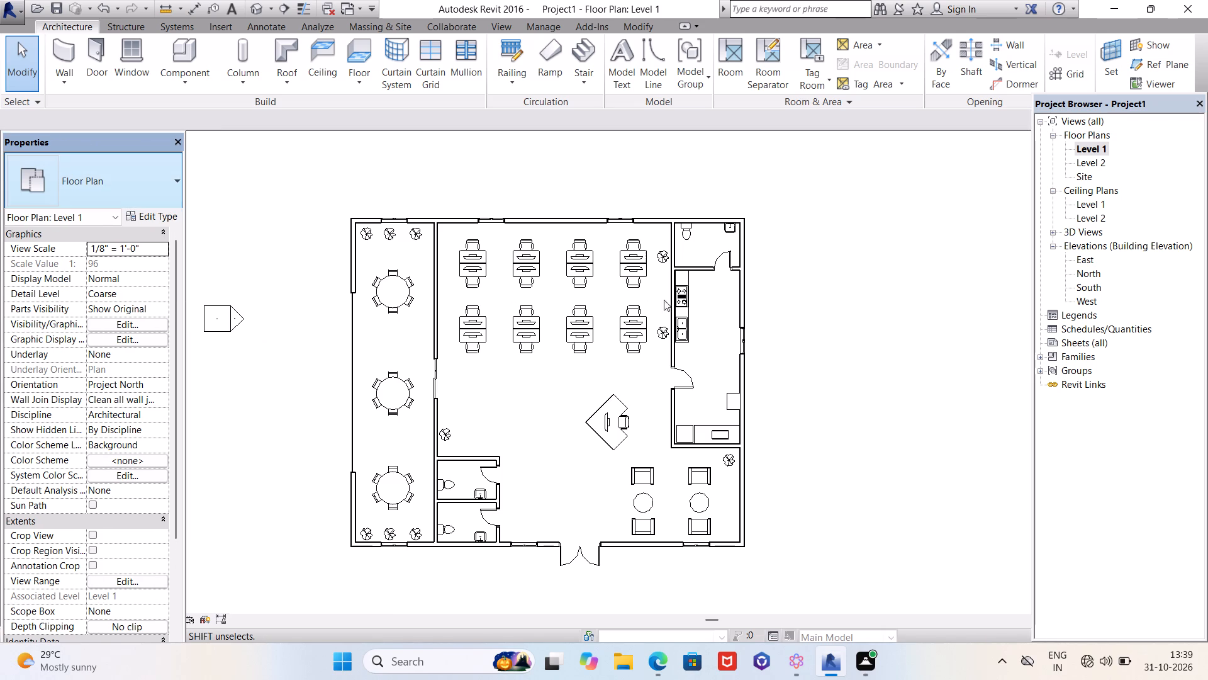
Nudge the reception desk together with its monitor and chair slightly north and east.
scroll(620, 376, up, 3)
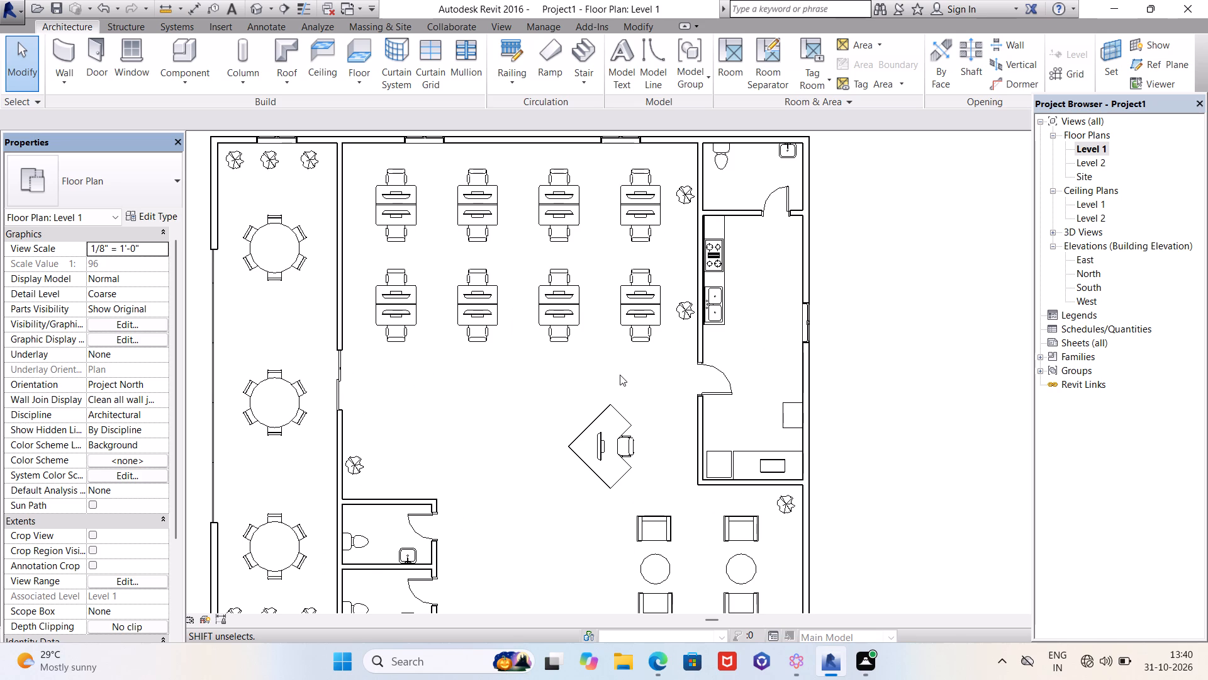
scroll(572, 463, down, 1)
scroll(587, 496, up, 4)
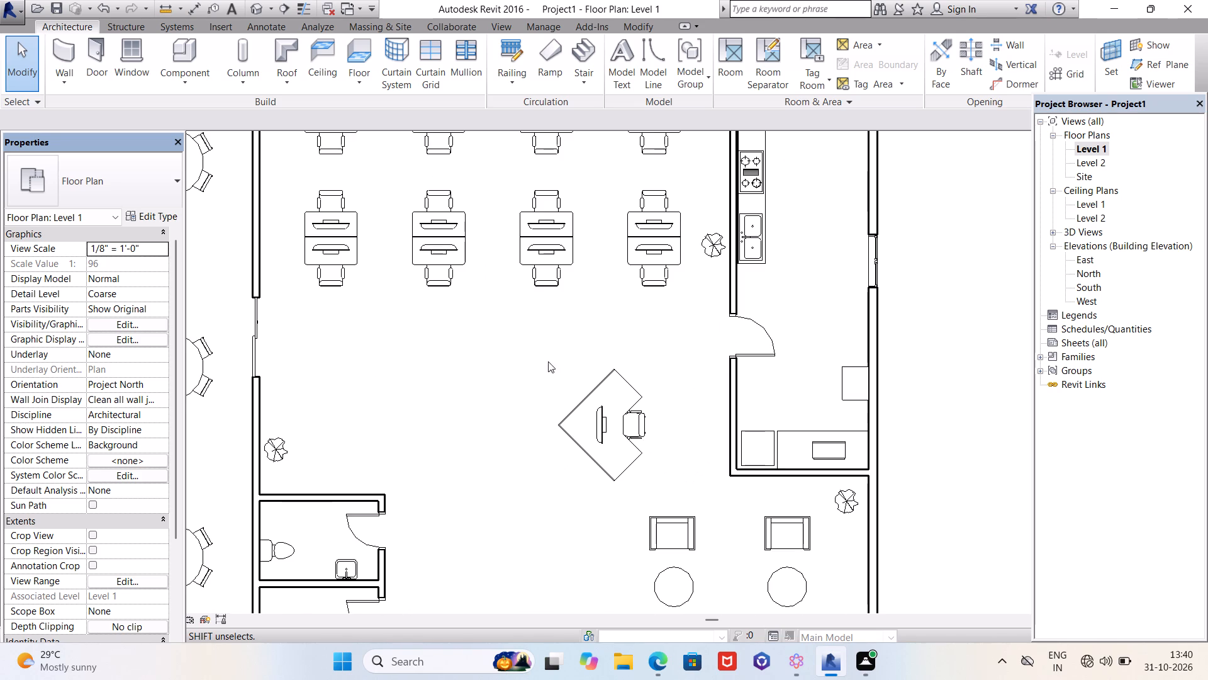
drag(526, 322, 706, 496)
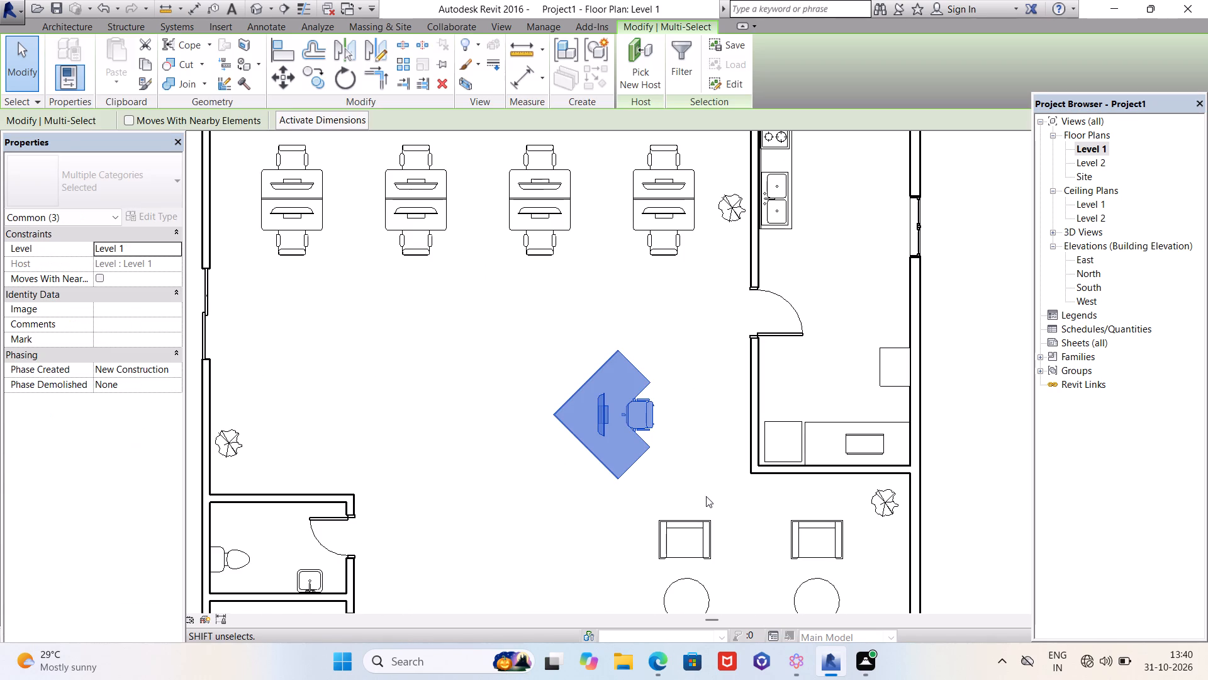
key(Up)
key(Up)
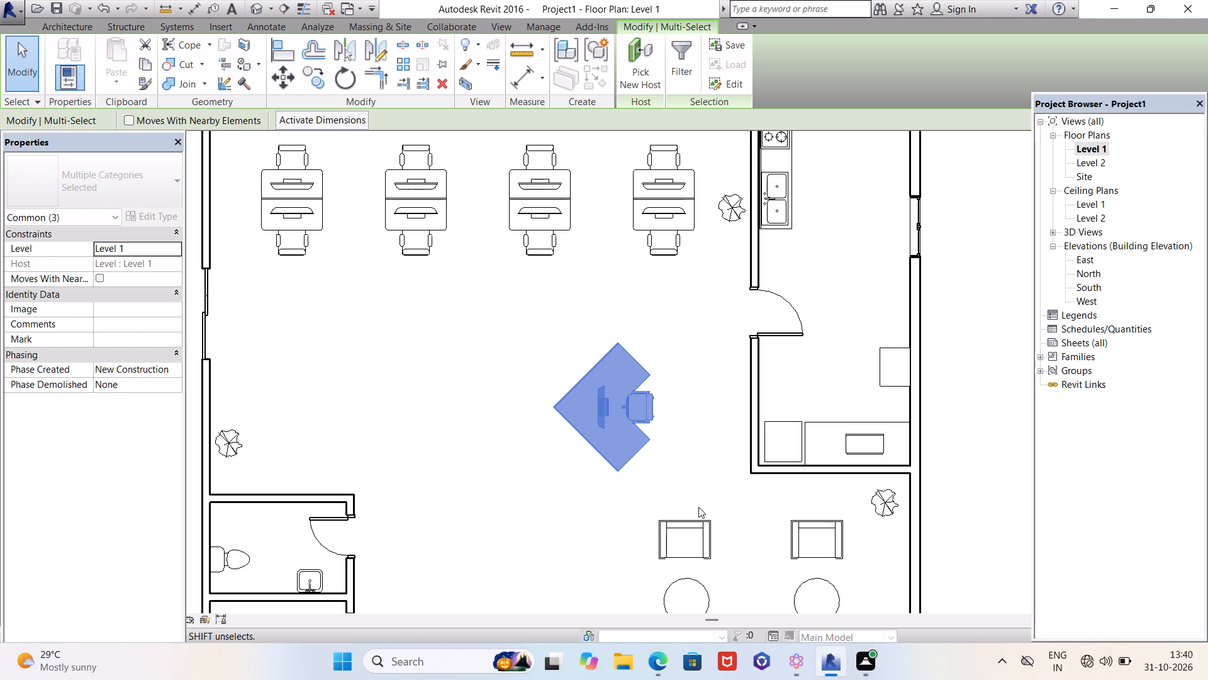
key(Right)
key(Right)
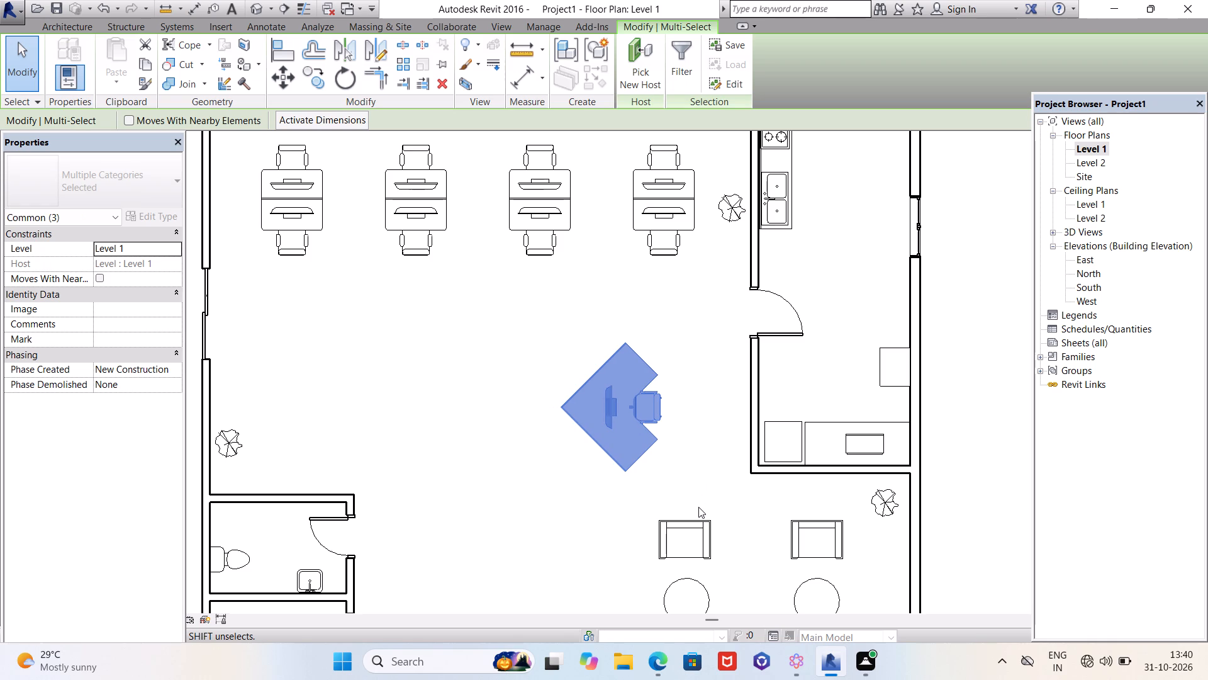
key(Down)
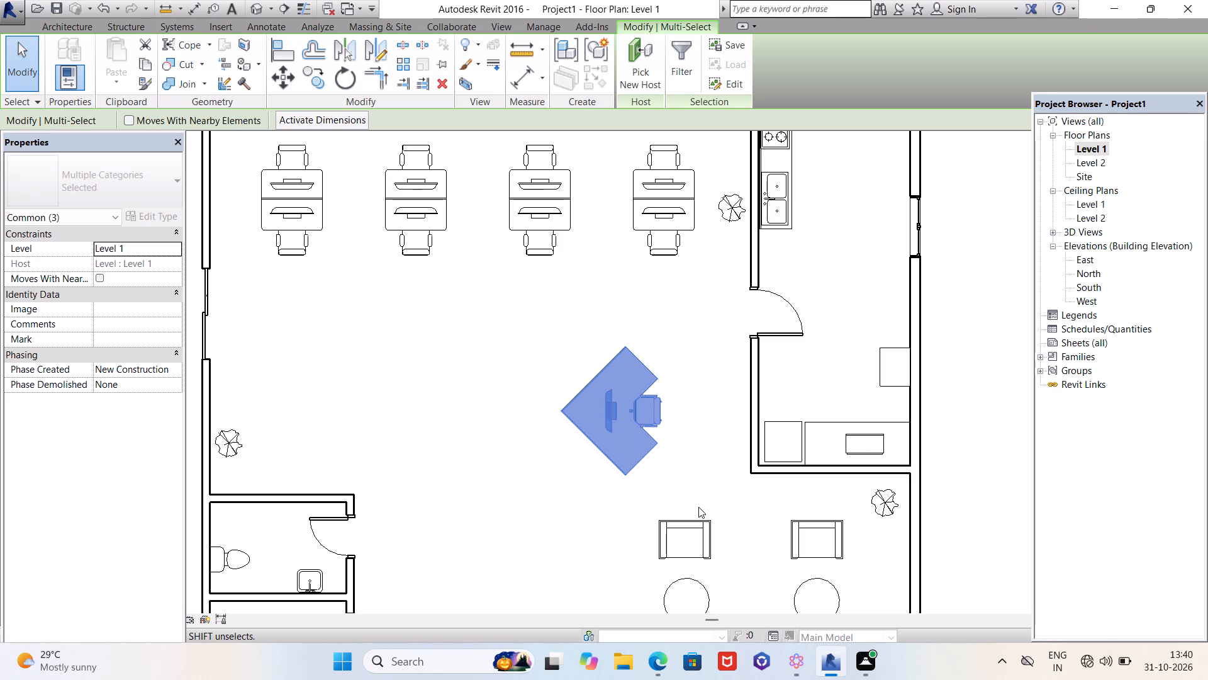
Nudge the reception desk together with its monitor and chair slightly south and east.
key(Down)
key(Right)
key(Right)
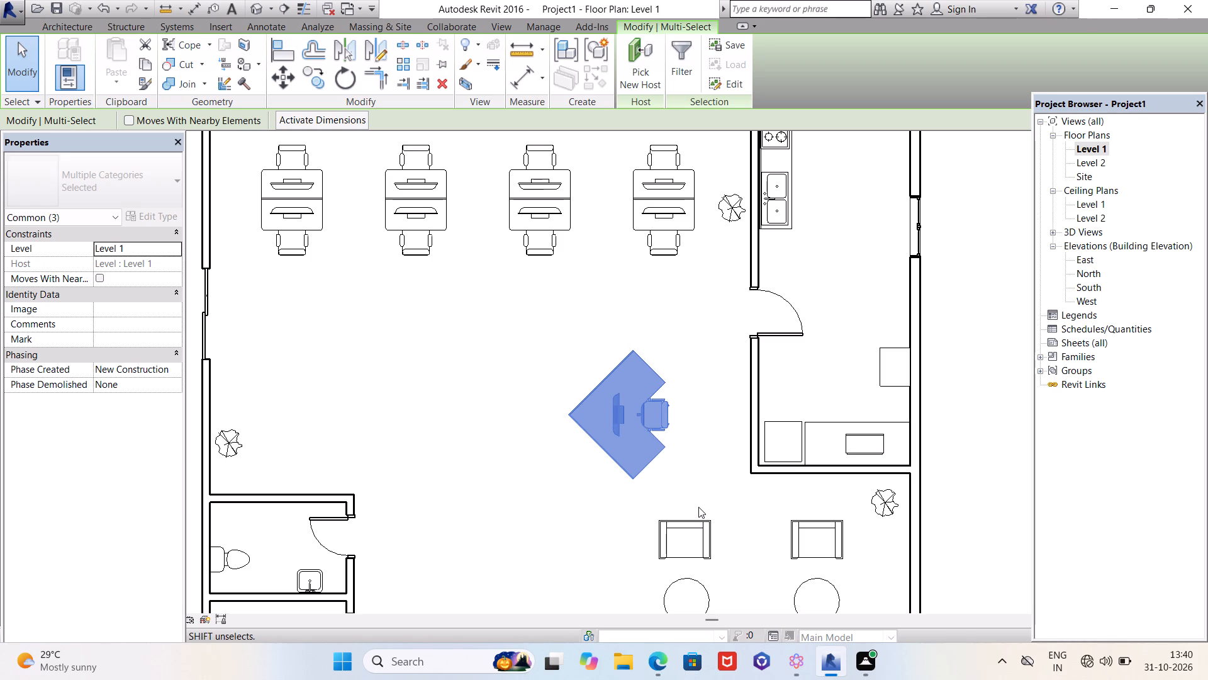
key(Right)
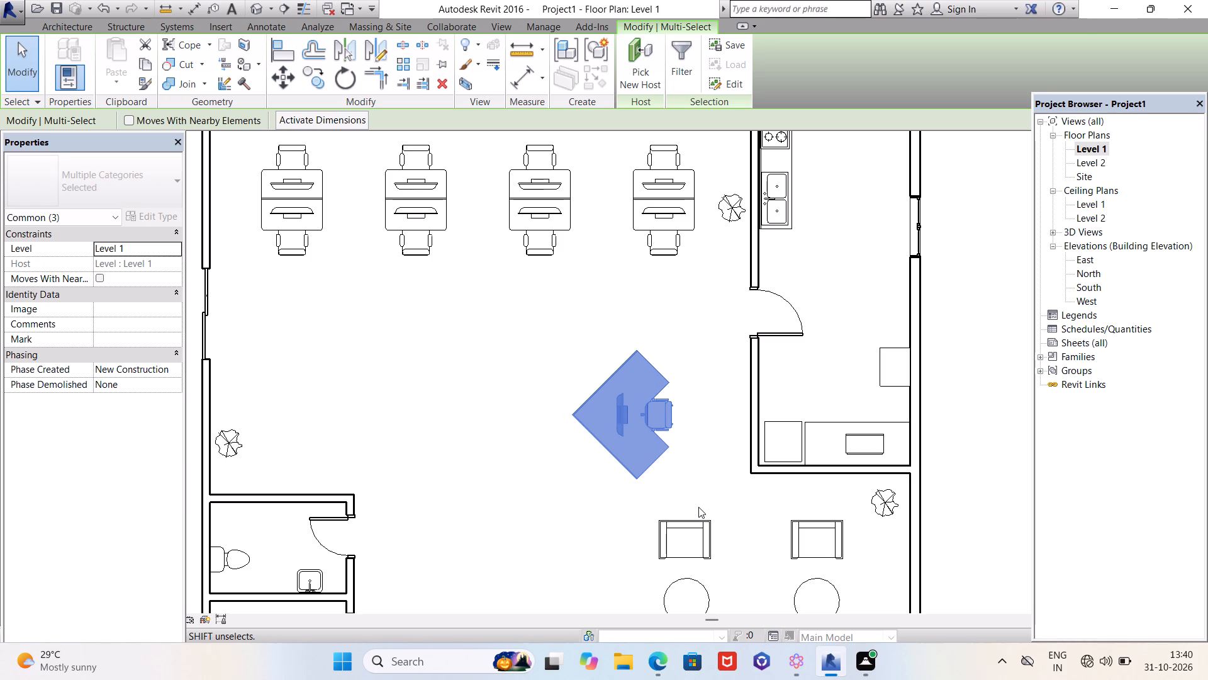
scroll(740, 377, up, 5)
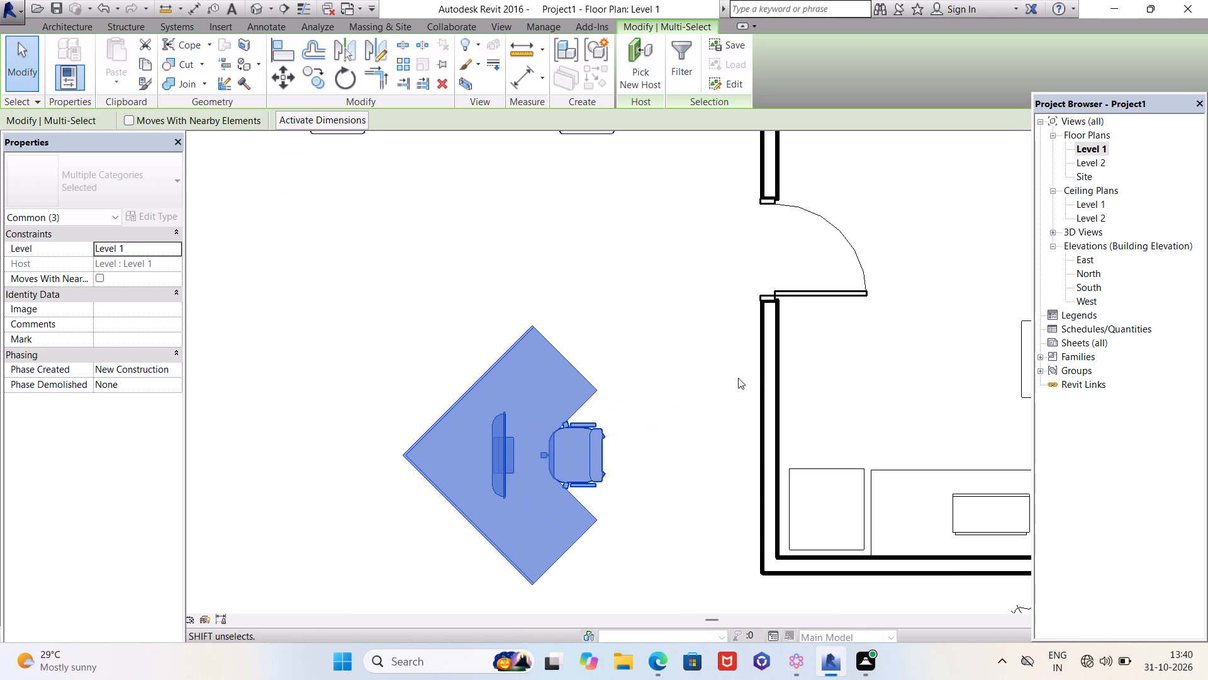
key(Down)
scroll(742, 381, down, 3)
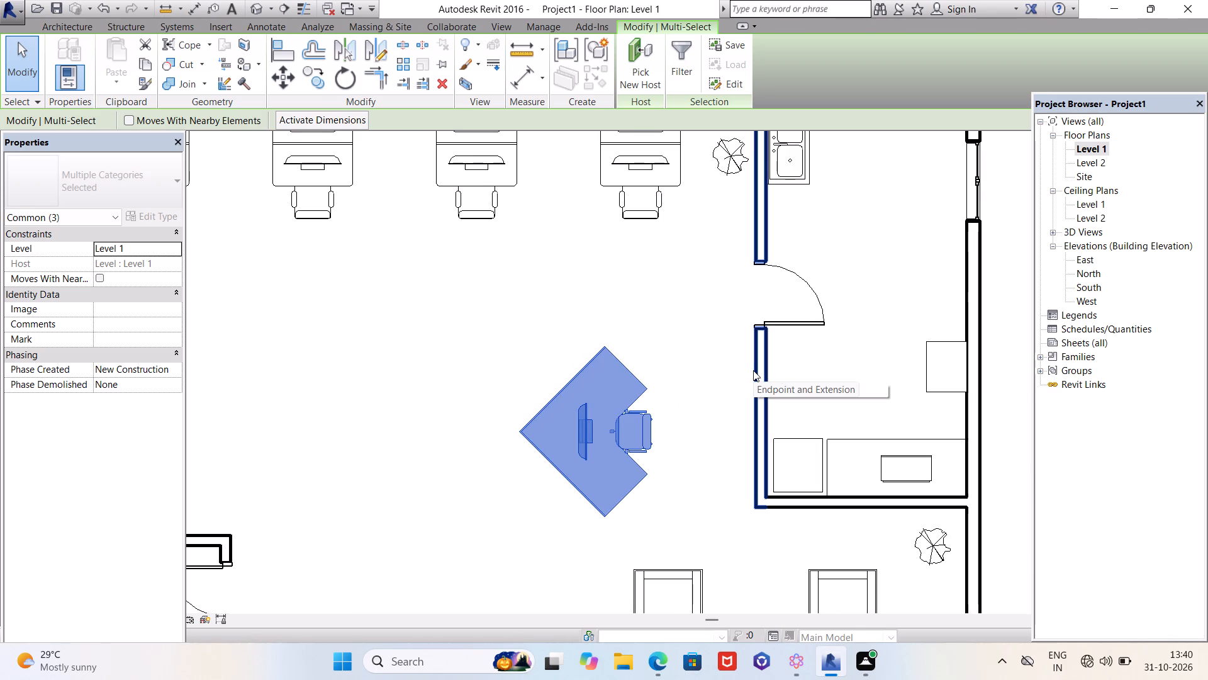
key(Escape)
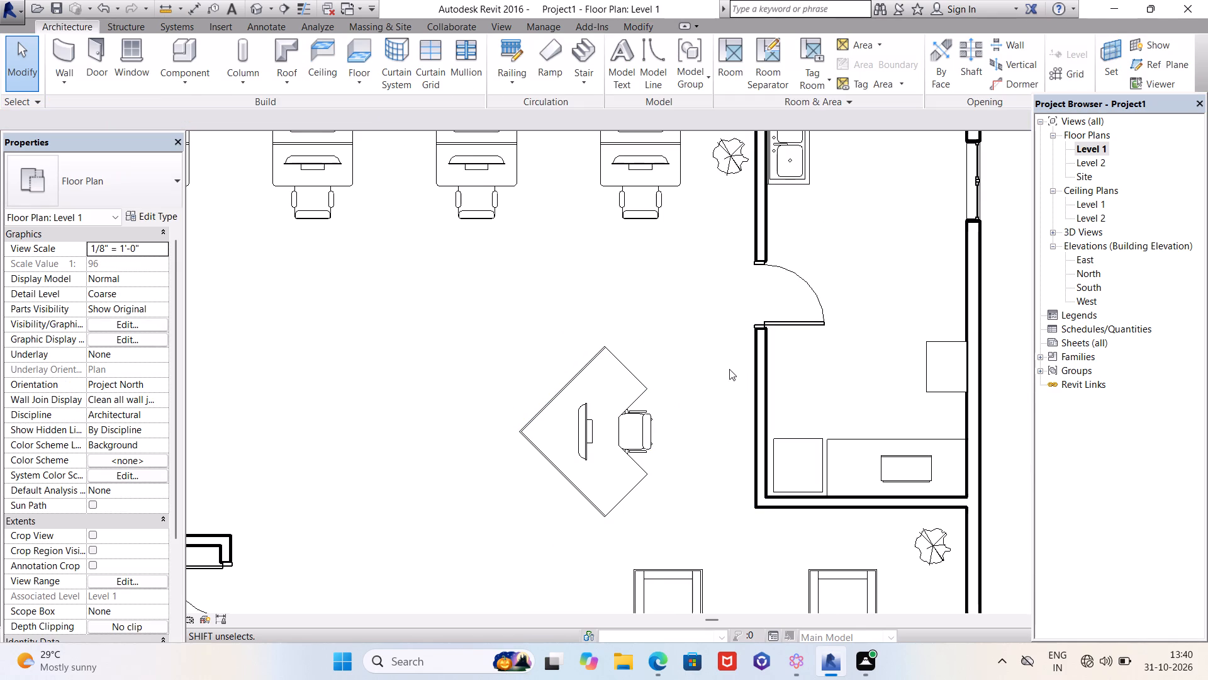
Draw a Storefront curtain wall about 14'-6" long, running west from the kitchen wall just south of its door, north of the reception desk.
click(58, 52)
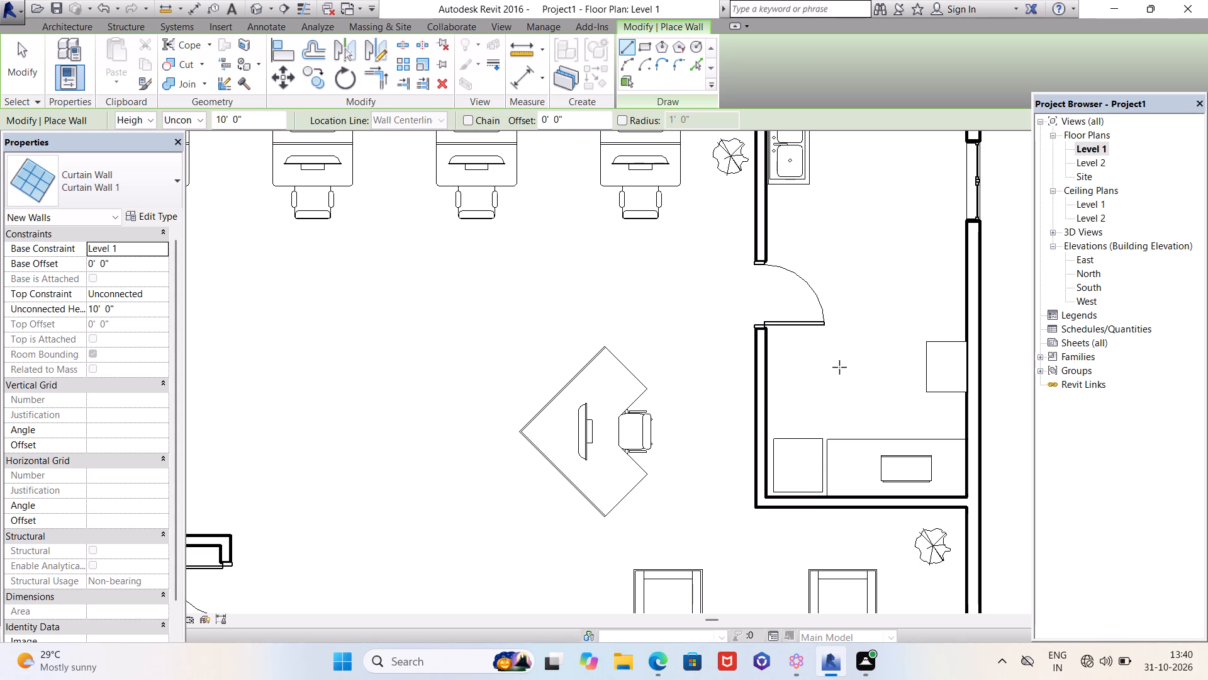
click(128, 189)
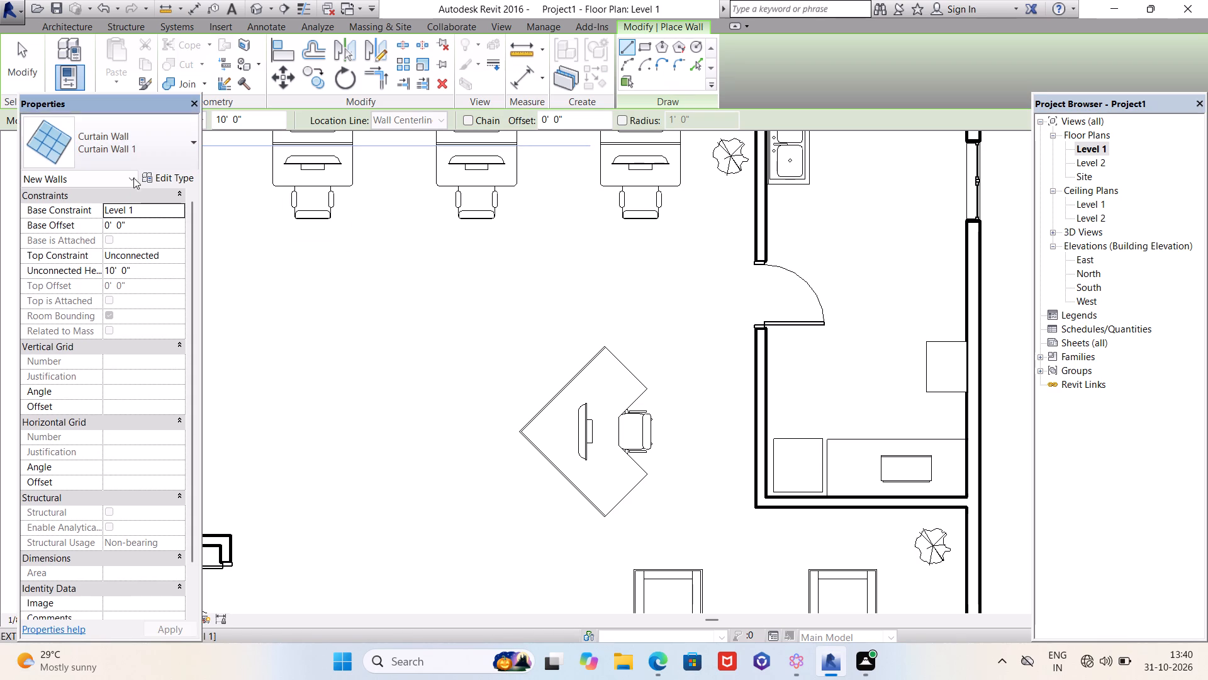
click(144, 155)
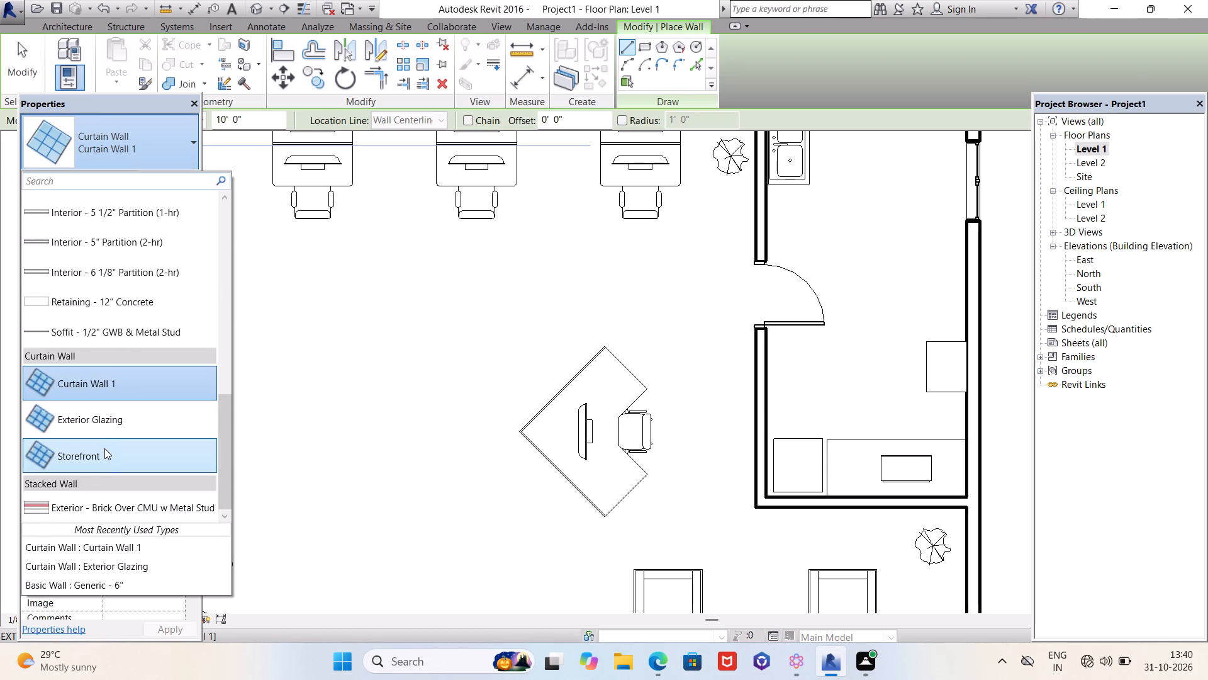
click(104, 448)
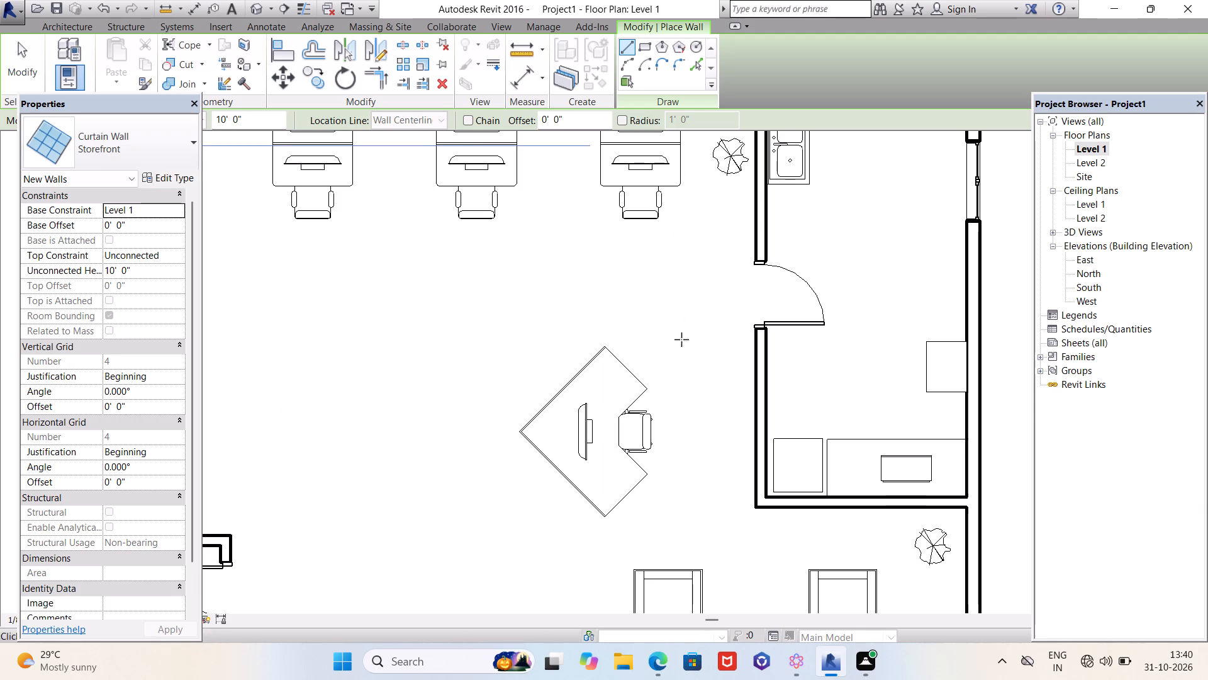
scroll(728, 322, up, 4)
click(772, 337)
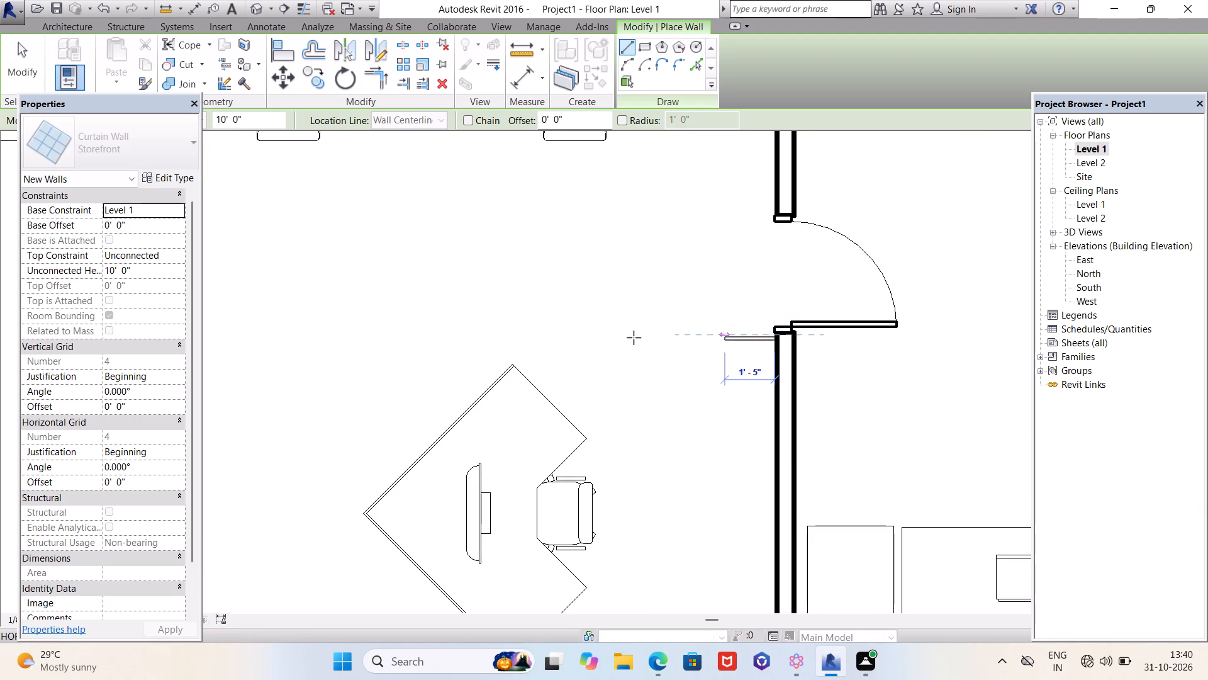
scroll(362, 343, down, 8)
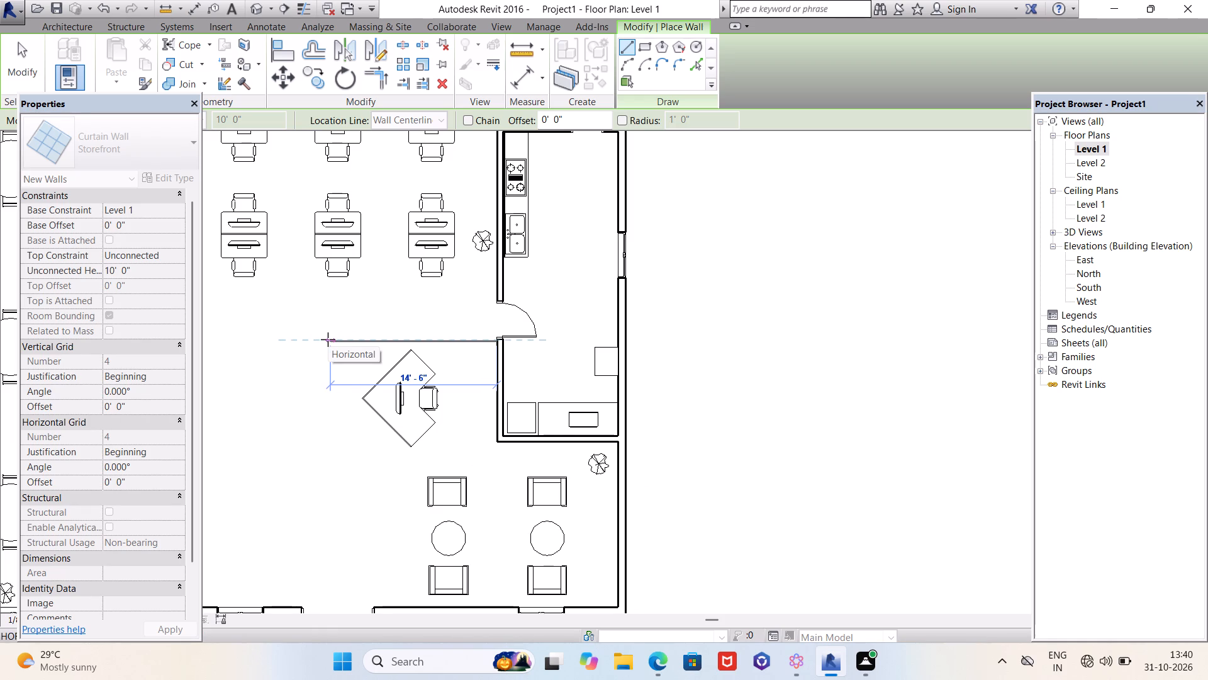
click(325, 470)
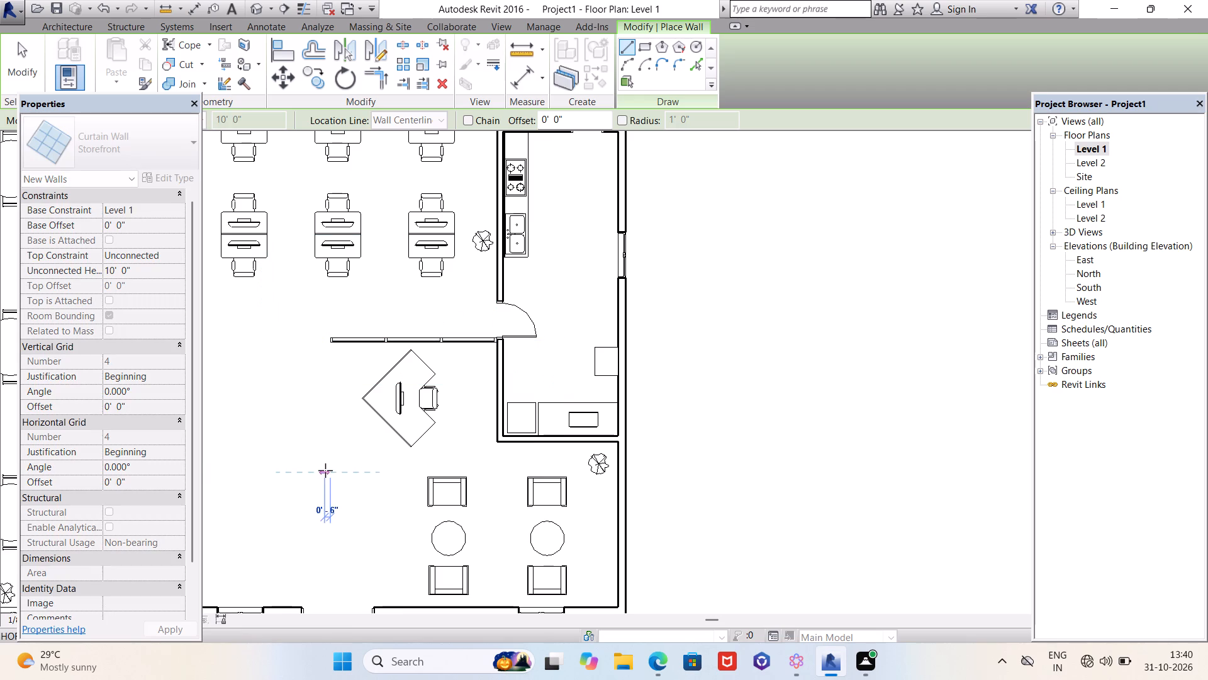
key(Escape)
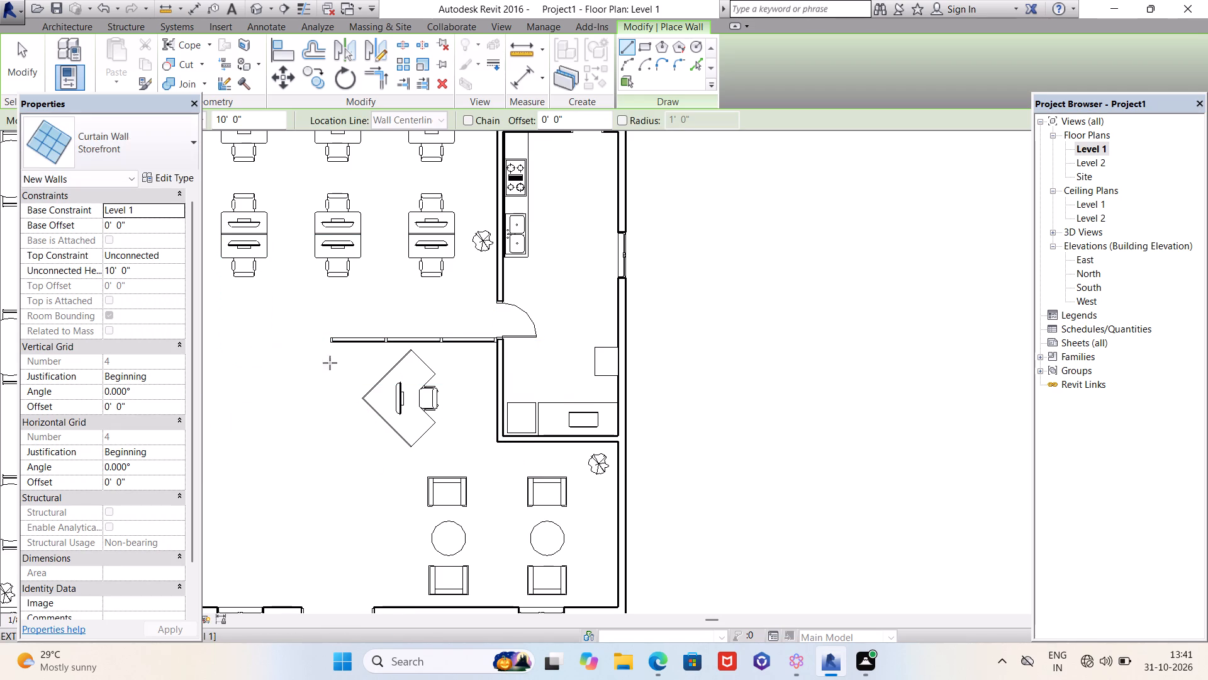
Draw a second Storefront curtain wall about 14'-7" west from the kitchen's southwest corner, ending in line with the first one's west end.
scroll(423, 450, down, 2)
middle_drag(320, 426, 384, 393)
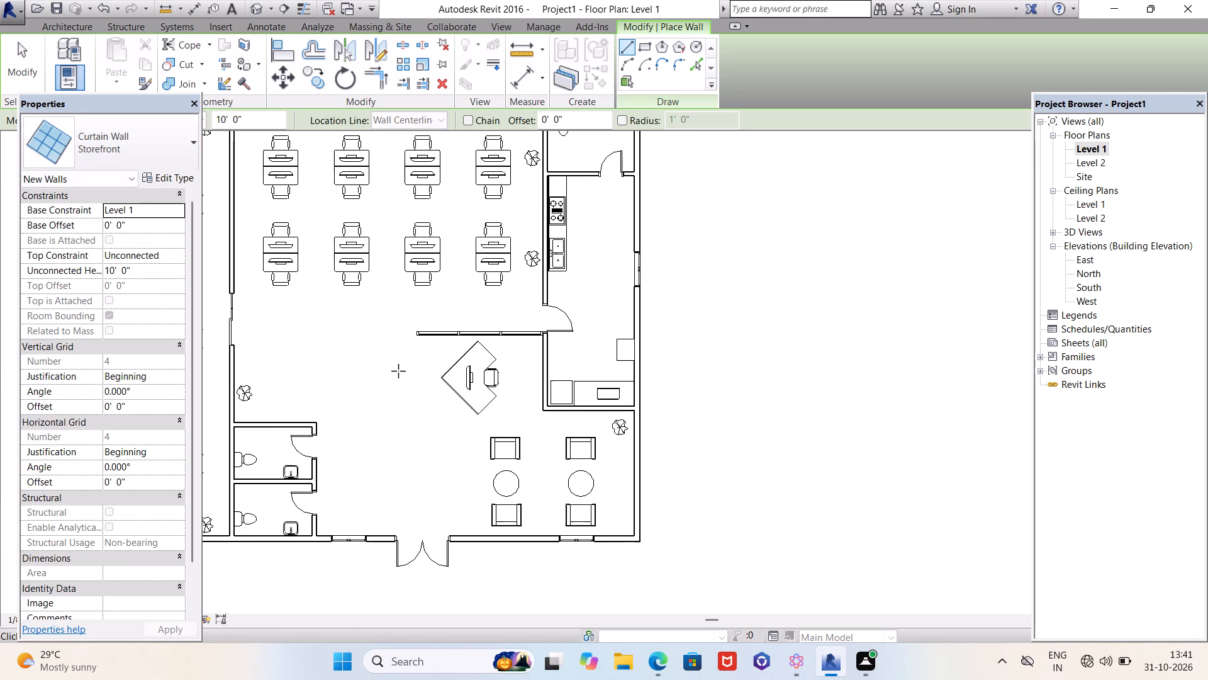
scroll(402, 360, up, 8)
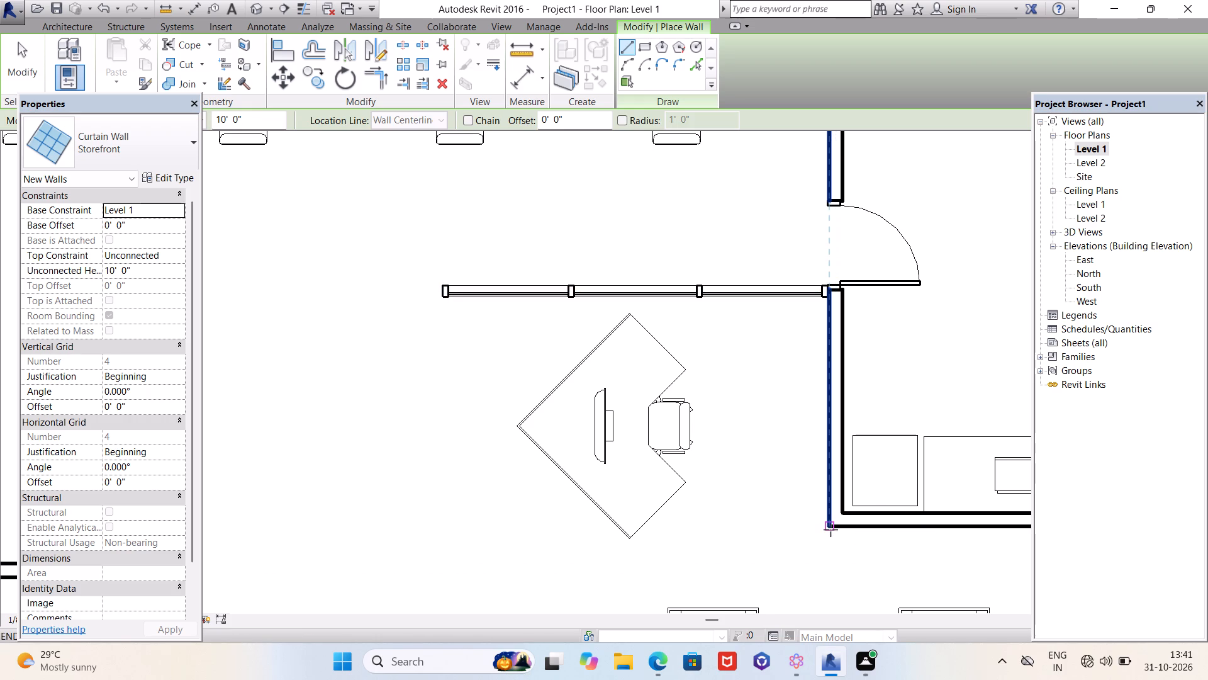
scroll(827, 485, down, 4)
middle_drag(819, 429, 820, 412)
scroll(824, 494, up, 4)
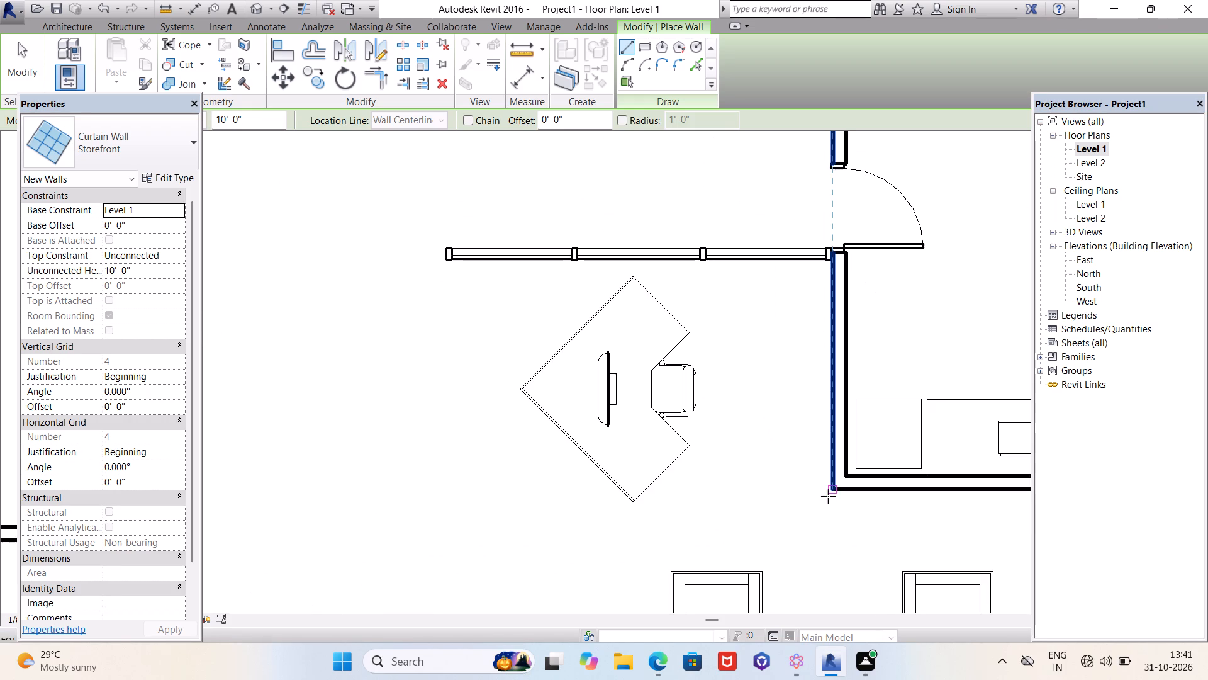
click(831, 493)
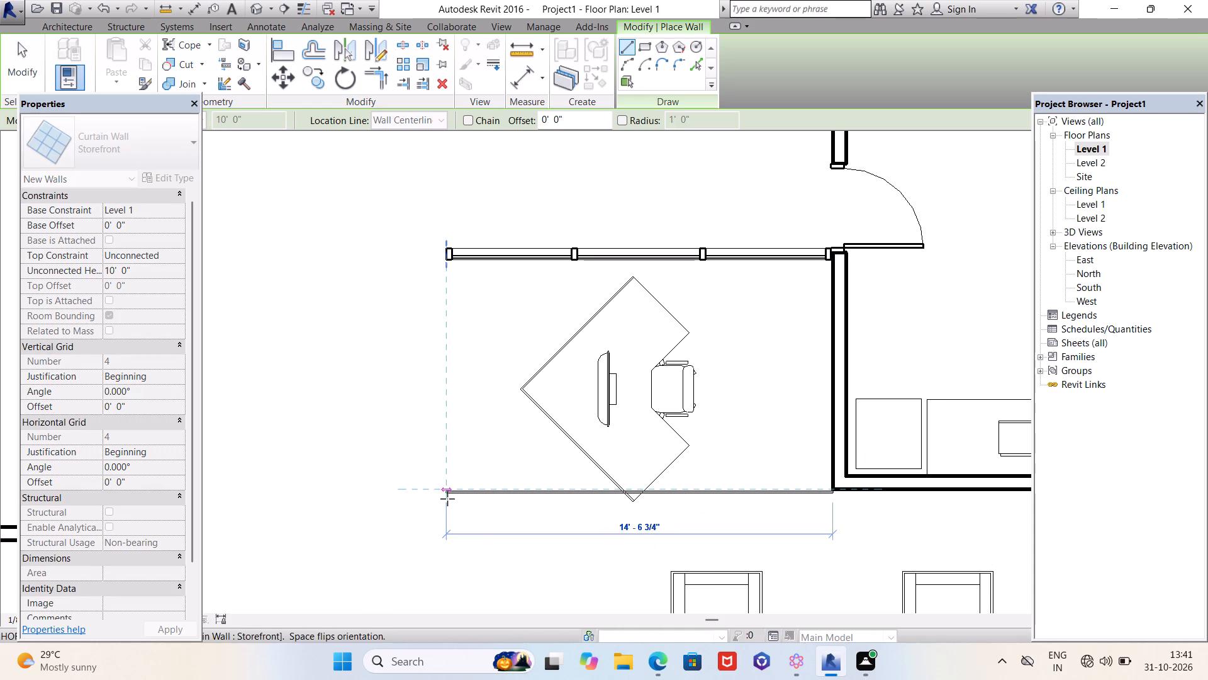
click(447, 499)
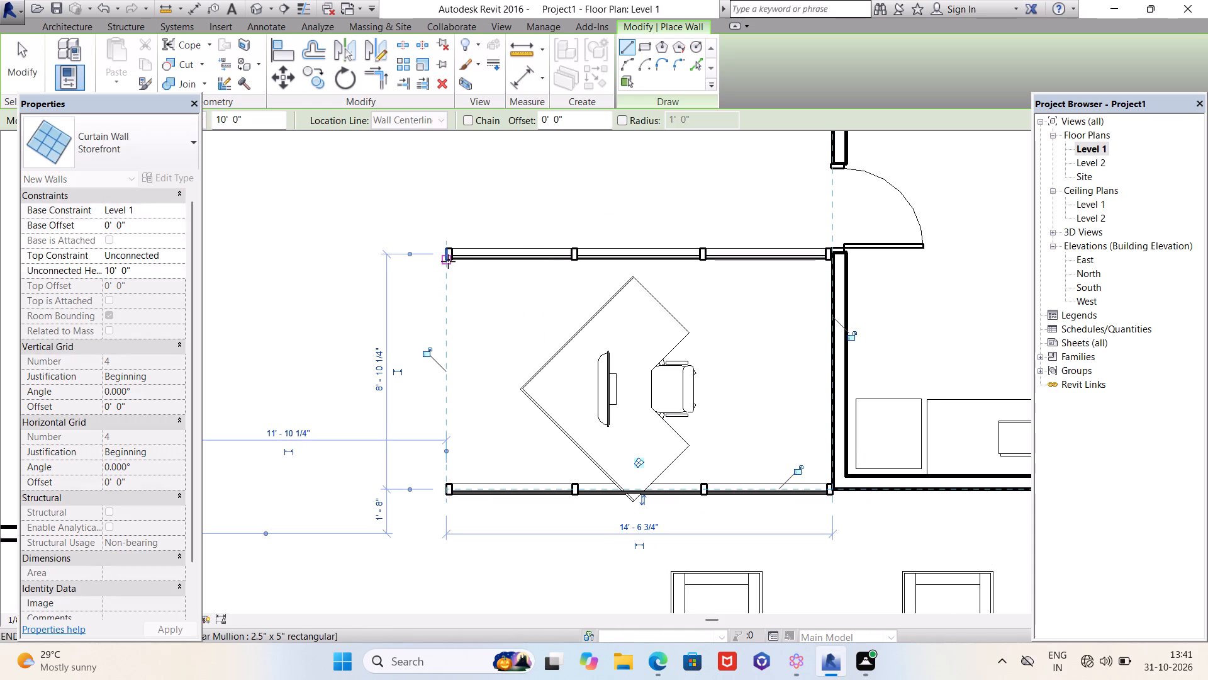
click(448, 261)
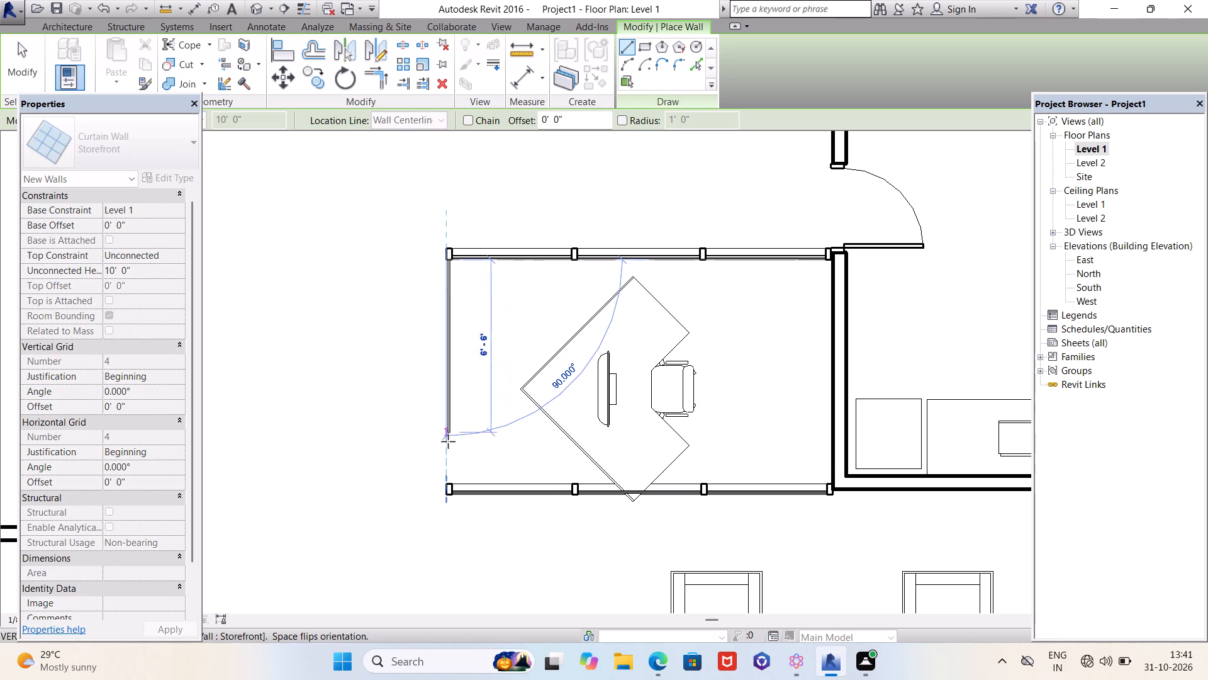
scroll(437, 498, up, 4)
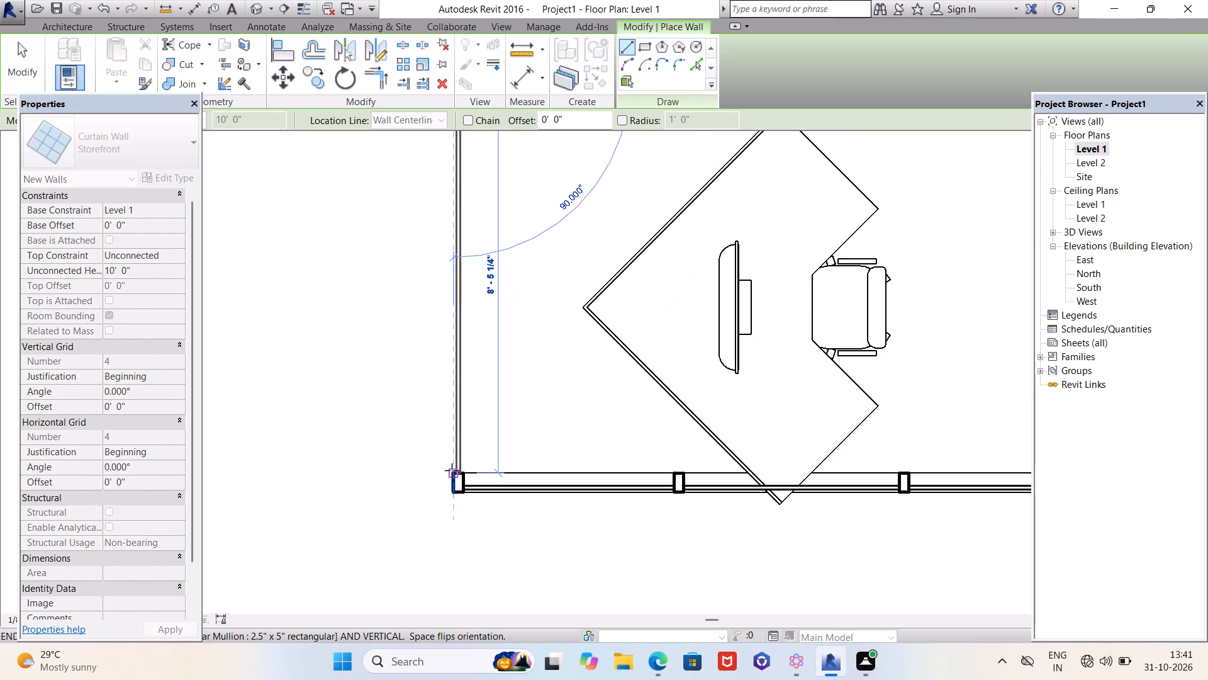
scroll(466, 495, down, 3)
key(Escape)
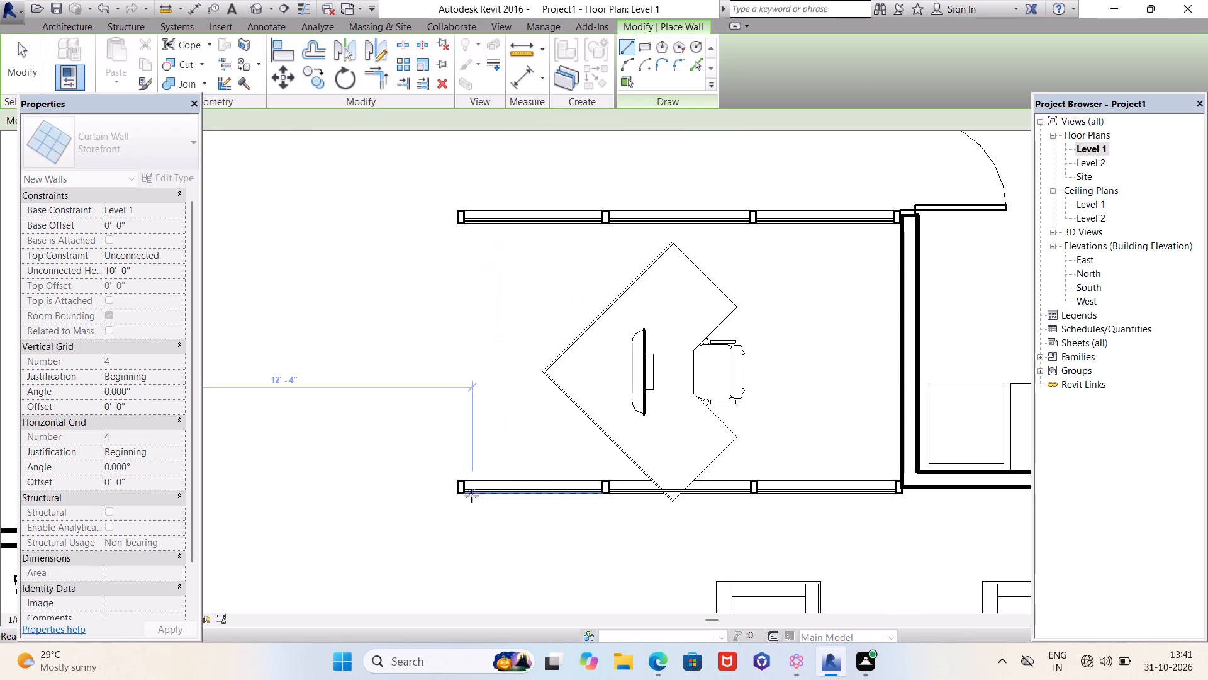
Close the reception enclosure's west side with a Storefront curtain wall about 8'-5" long between the two parallel curtain walls' ends.
scroll(455, 234, up, 2)
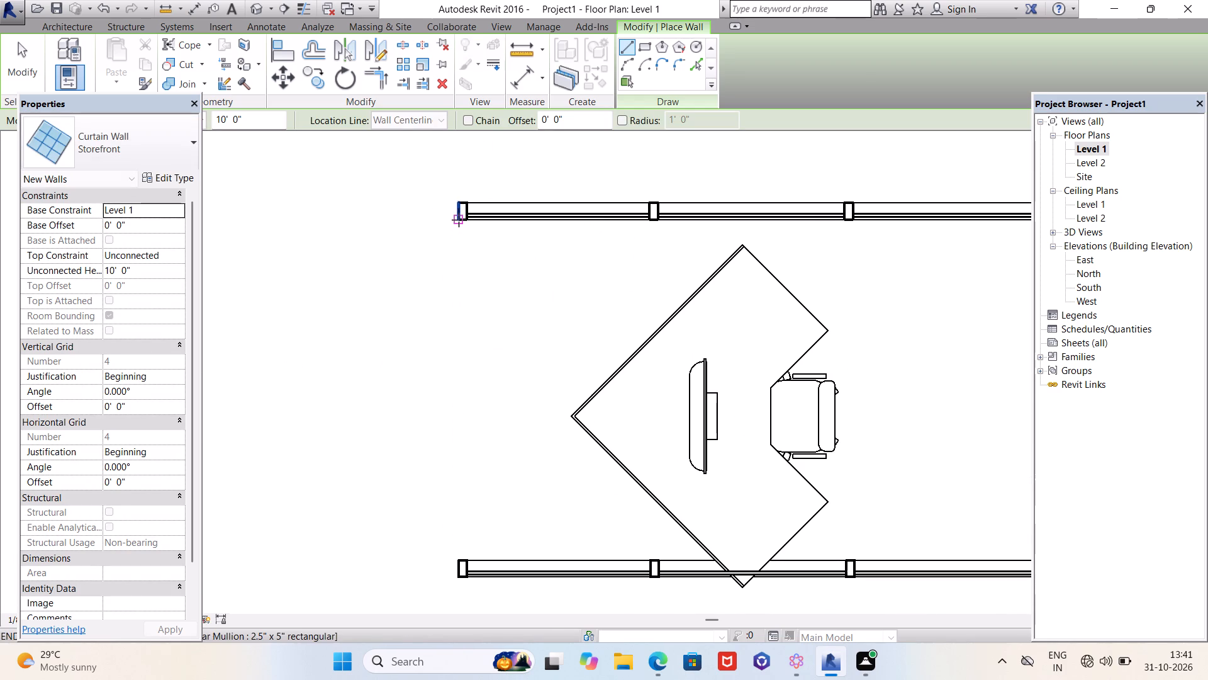
click(459, 219)
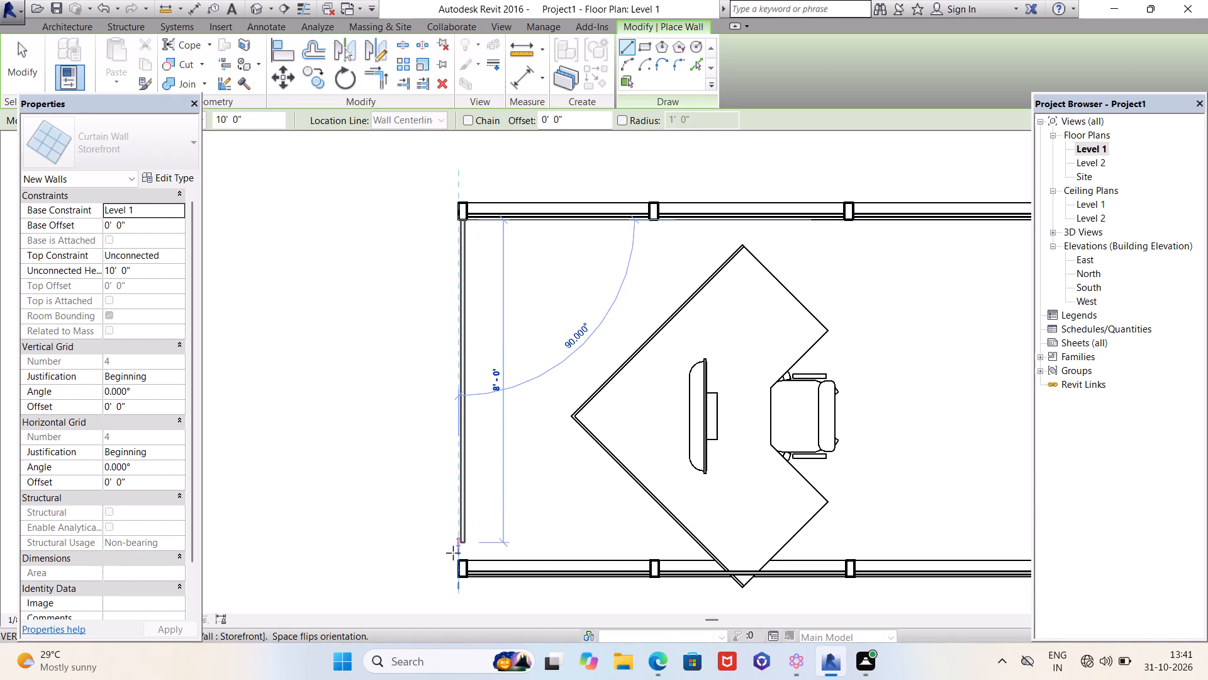
click(453, 556)
key(Escape)
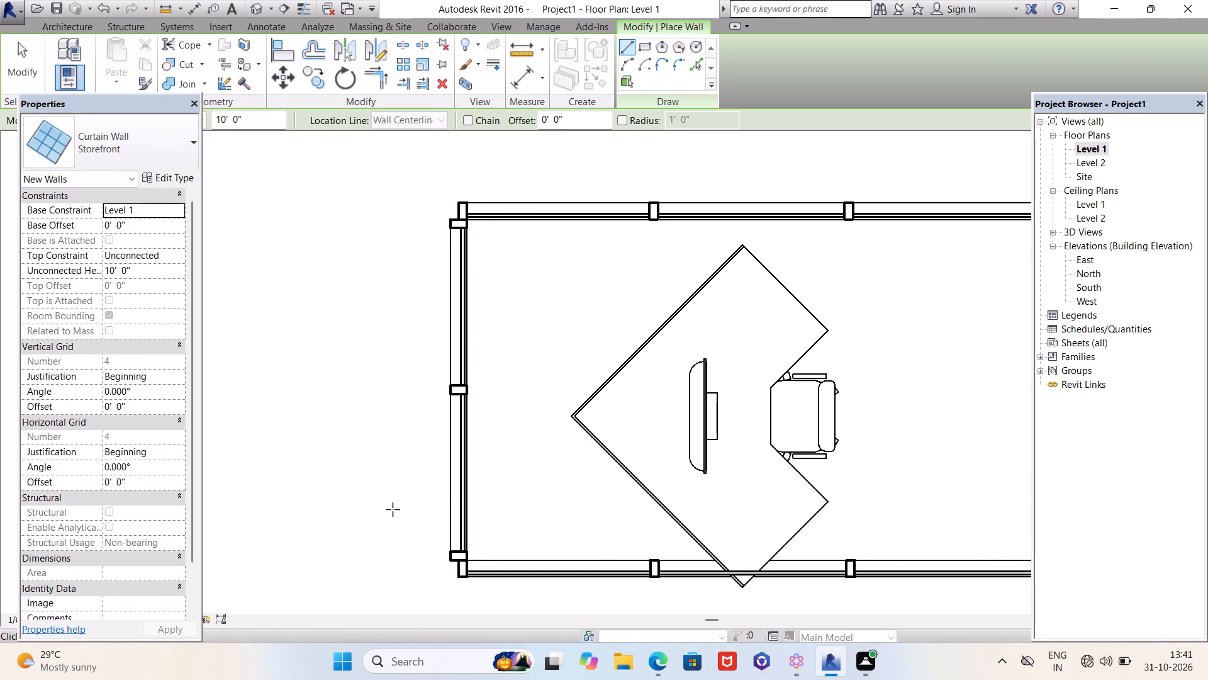
key(Escape)
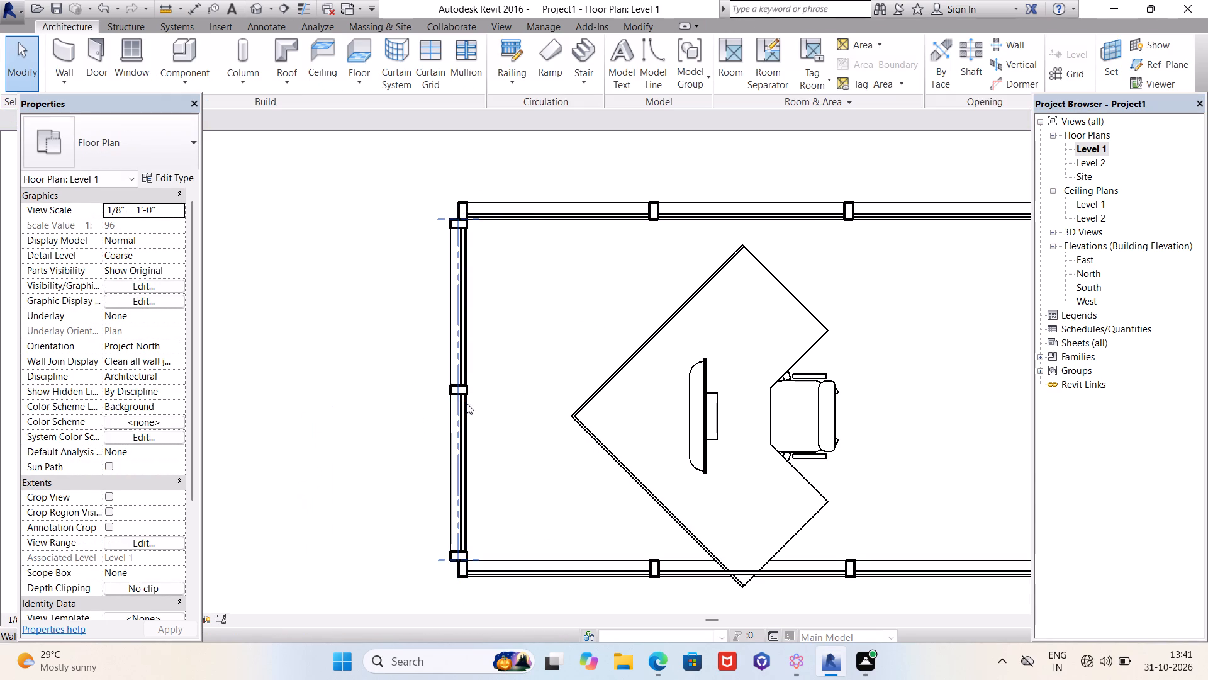
key(Escape)
key(Escape)
Nudge the enclosure's west curtain wall about 2 inches east to align it with the corner mullions.
click(465, 402)
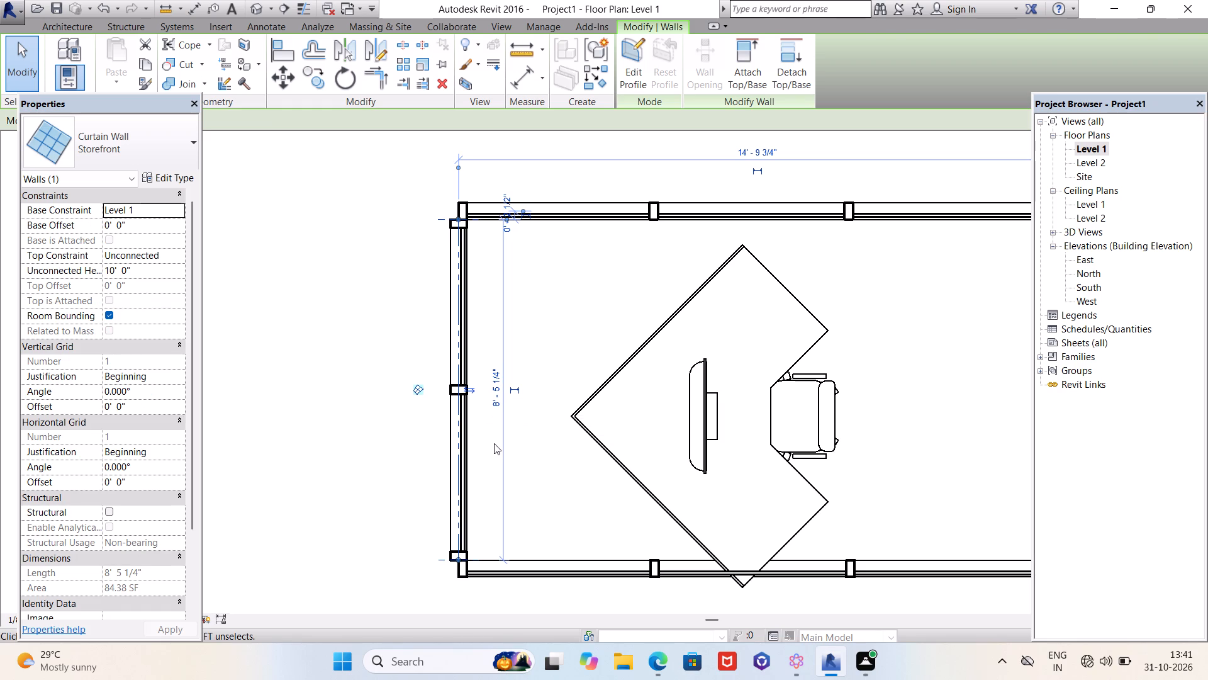
click(494, 443)
key(Right)
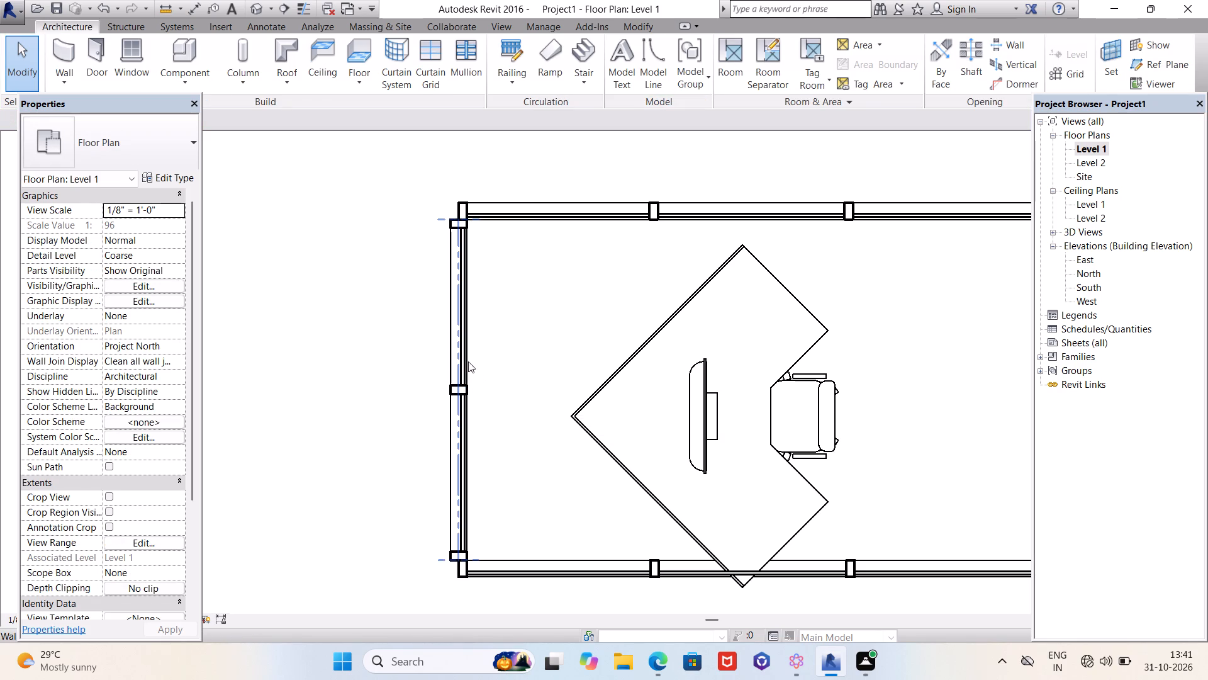
click(465, 358)
key(Right)
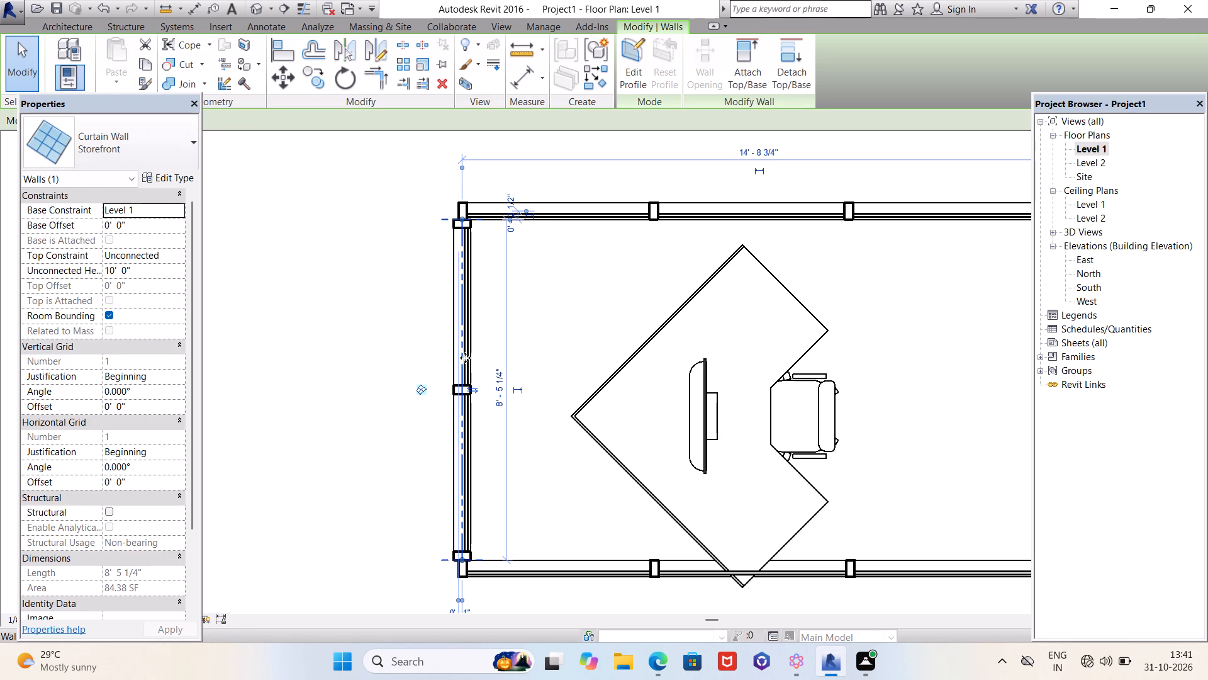
key(Right)
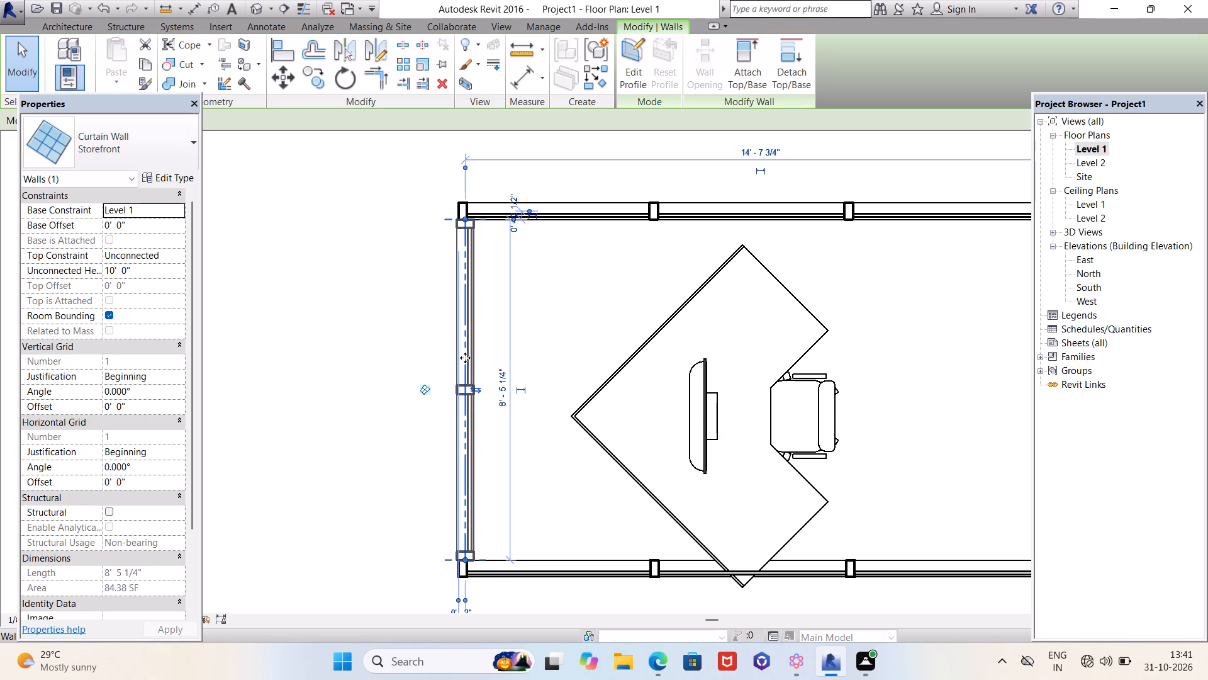
key(Right)
key(Left)
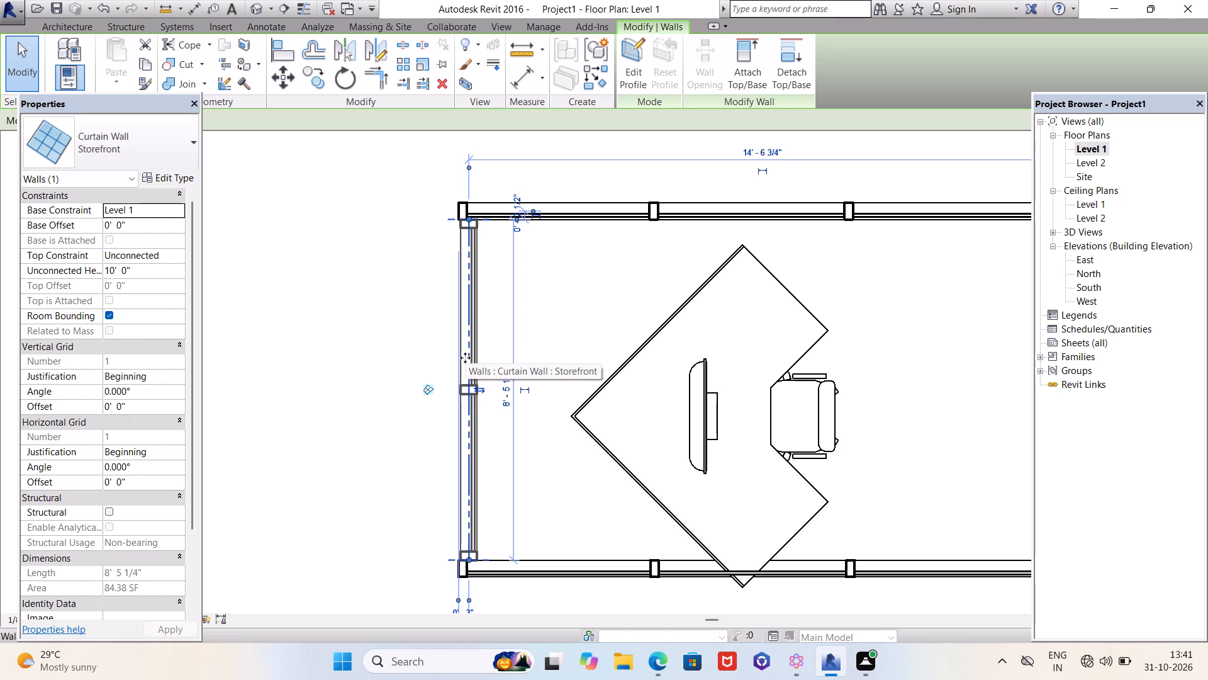
key(Escape)
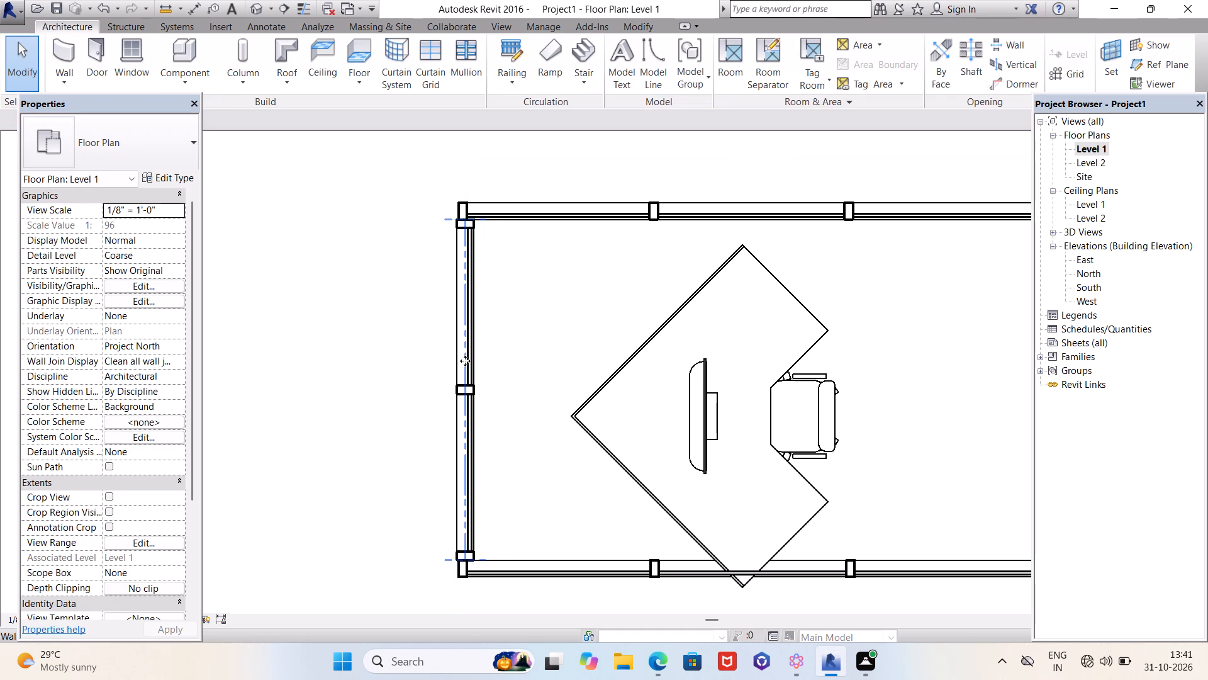
key(Escape)
key(Escape)
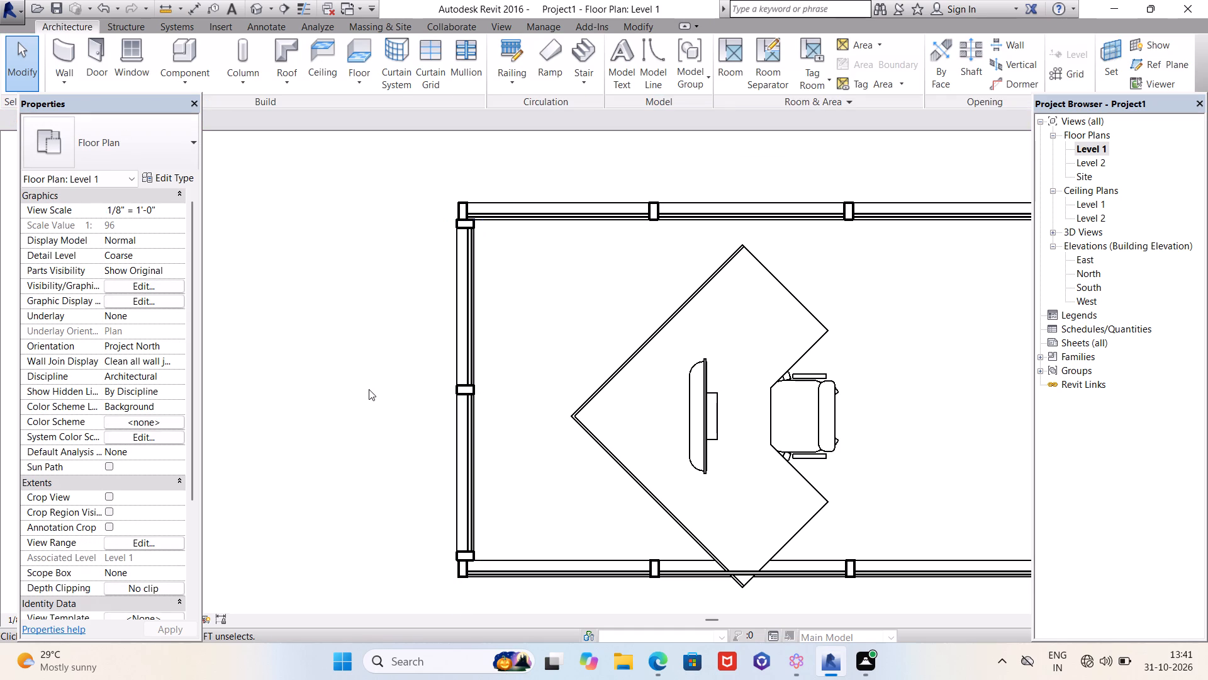
Nudge the reception L-shaped counter, its flat screen and chair together north until the counter clears the enclosure's south curtain wall.
scroll(369, 389, down, 4)
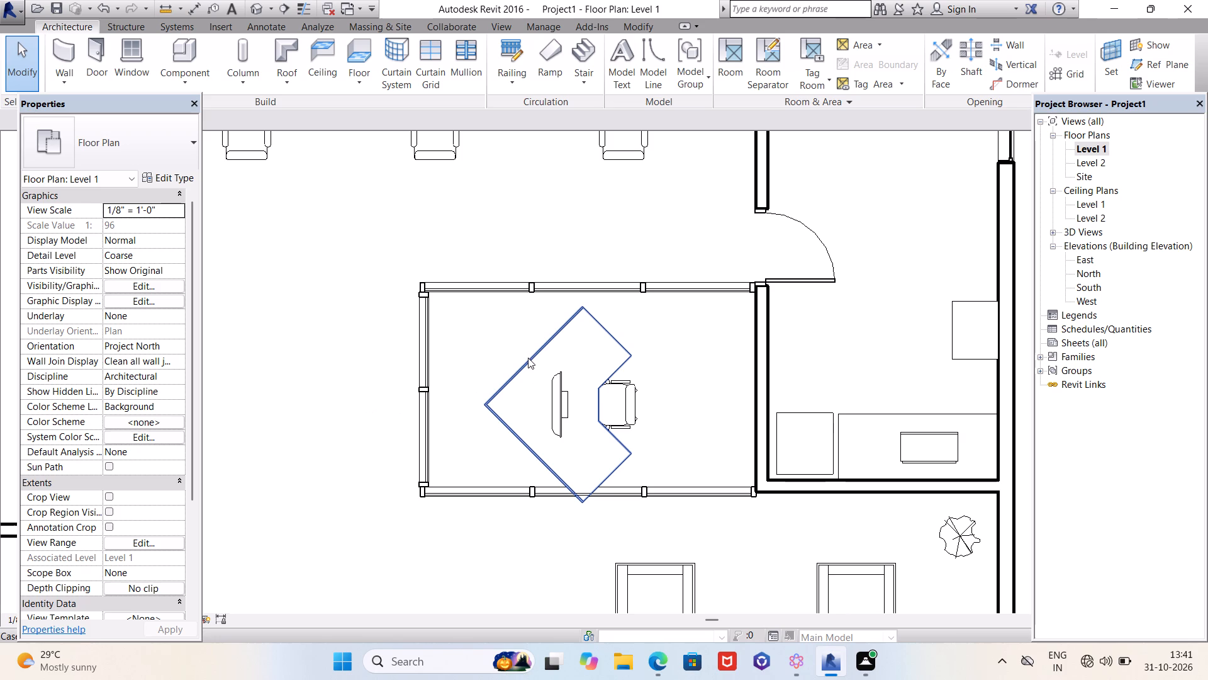
drag(471, 302, 560, 419)
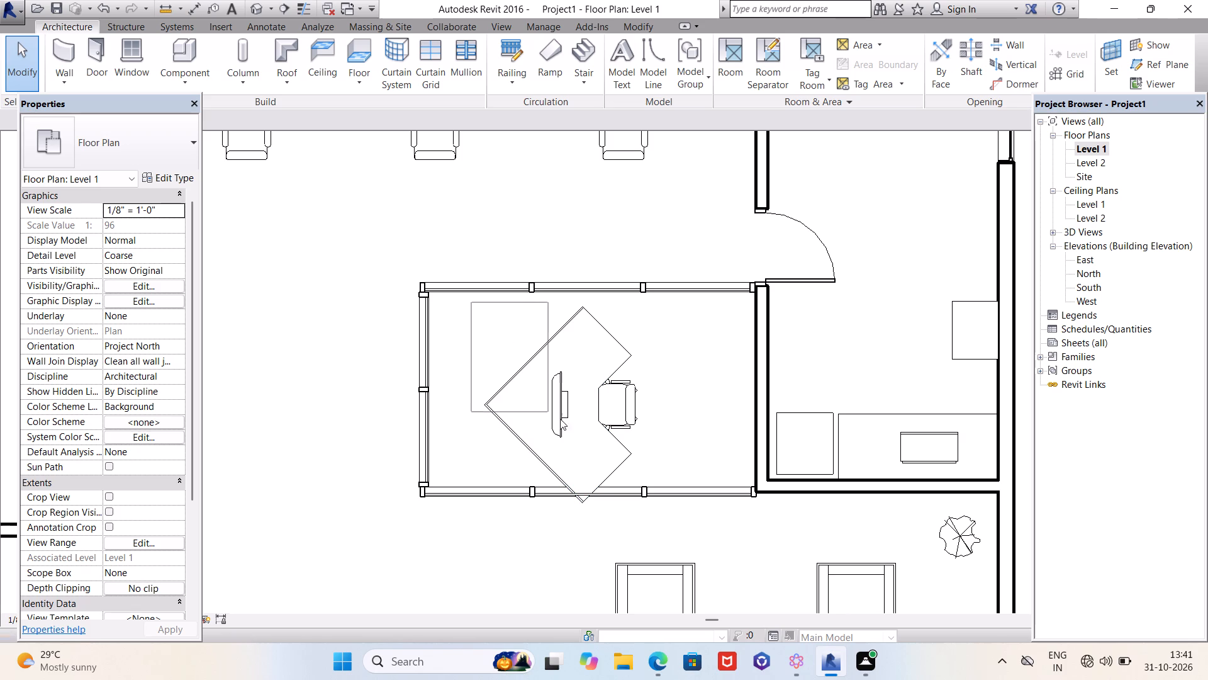
drag(560, 419, 656, 488)
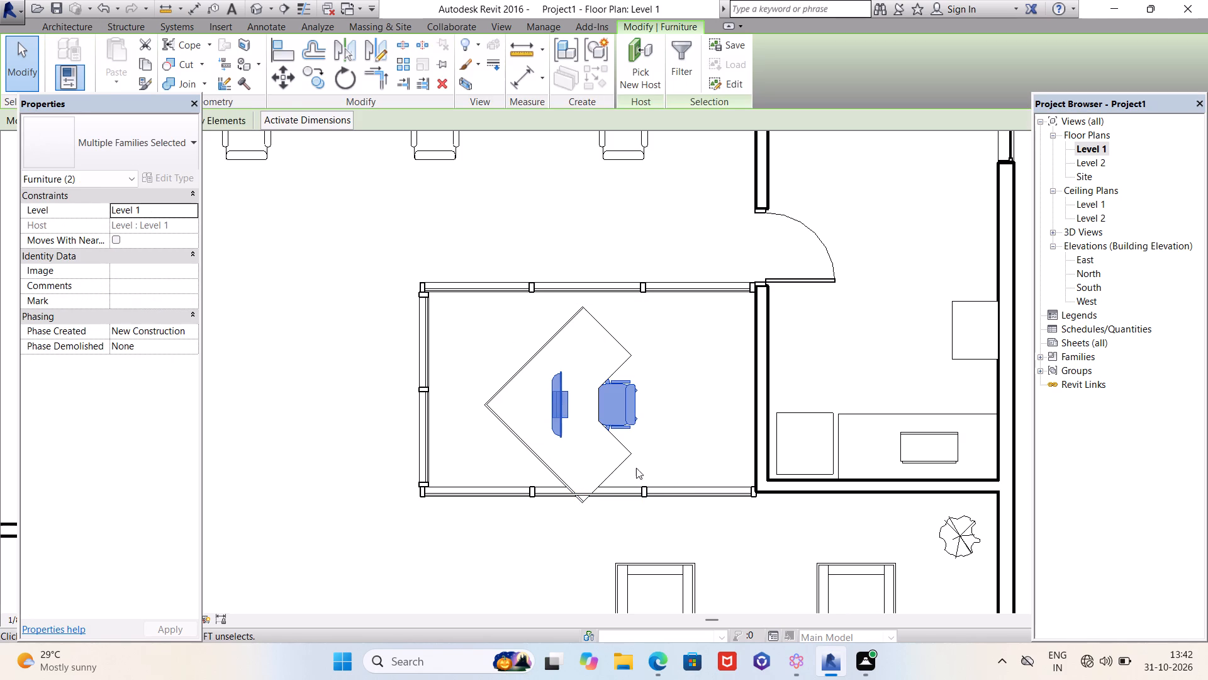
ctrl+click(622, 467)
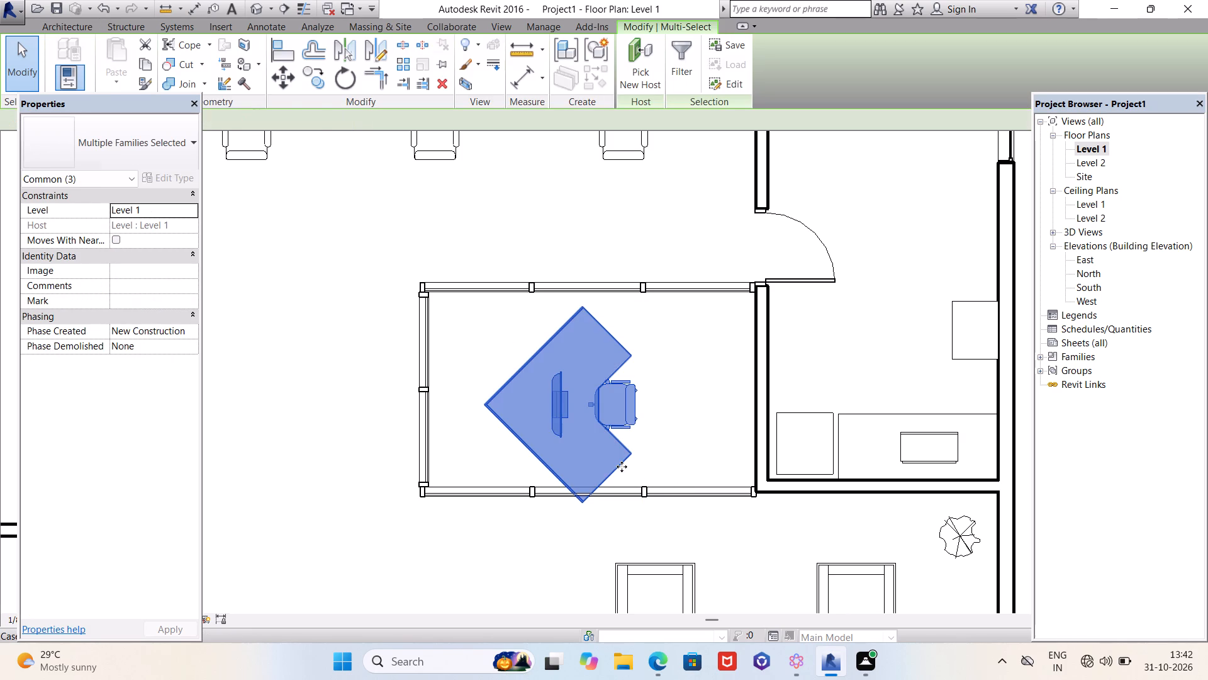
key(Up)
key(Up)
key(Up)
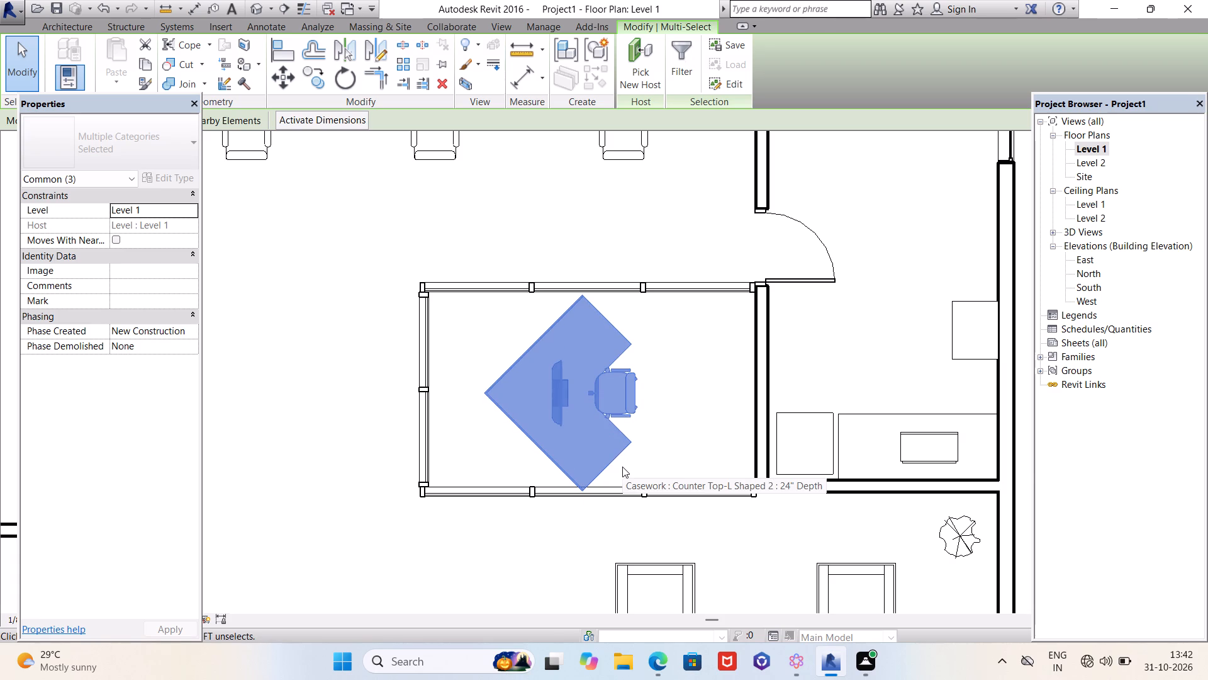
key(Up)
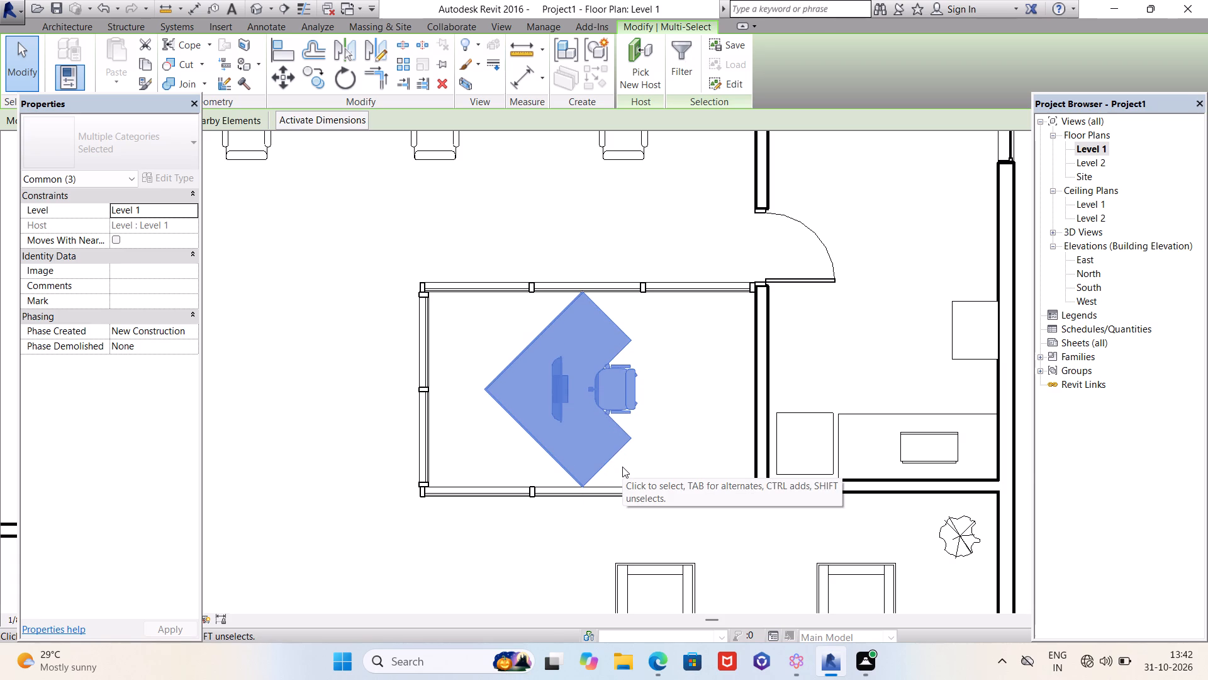
click(688, 432)
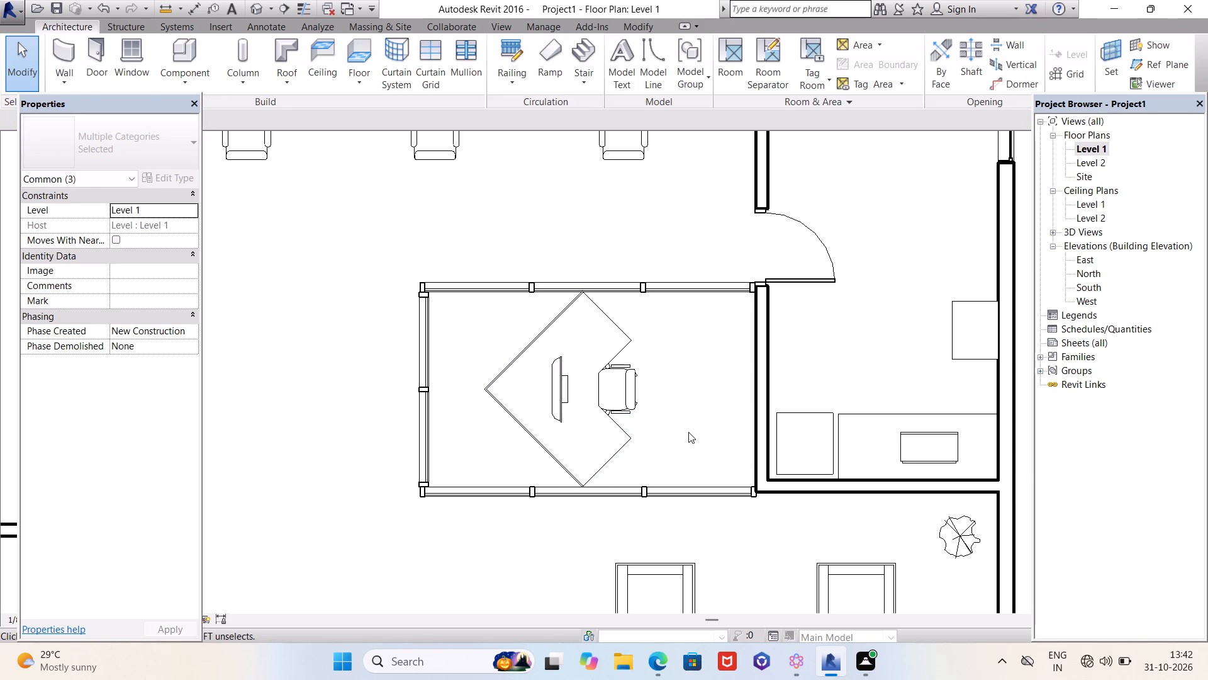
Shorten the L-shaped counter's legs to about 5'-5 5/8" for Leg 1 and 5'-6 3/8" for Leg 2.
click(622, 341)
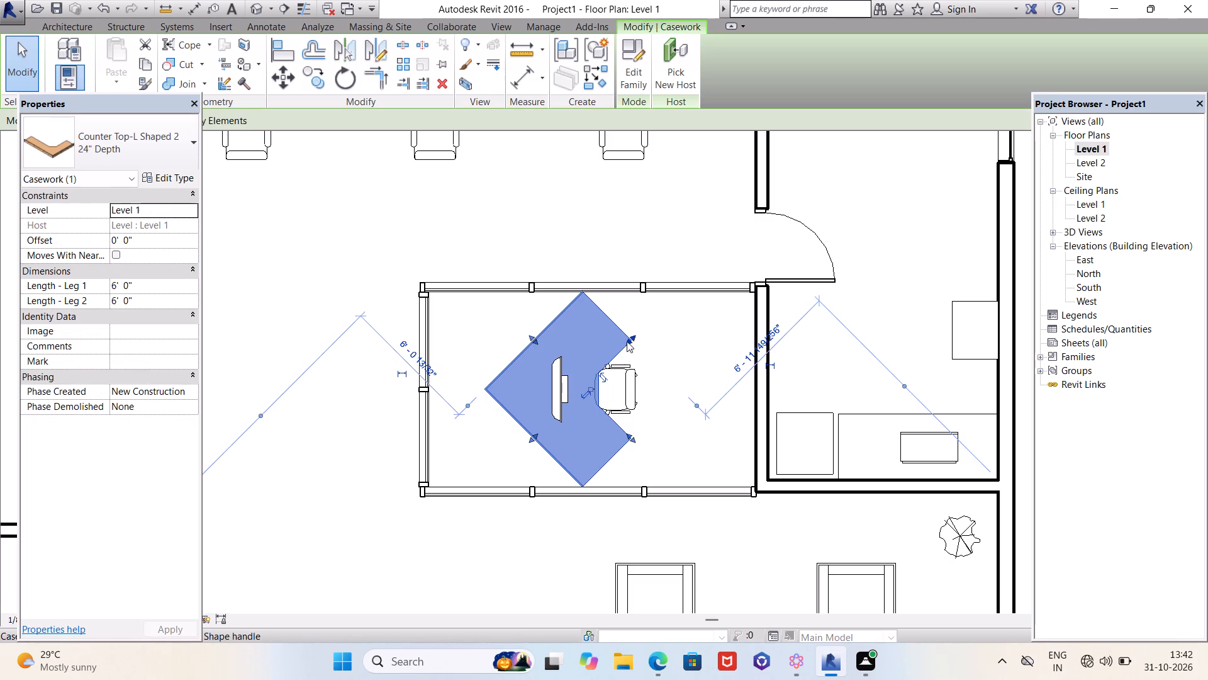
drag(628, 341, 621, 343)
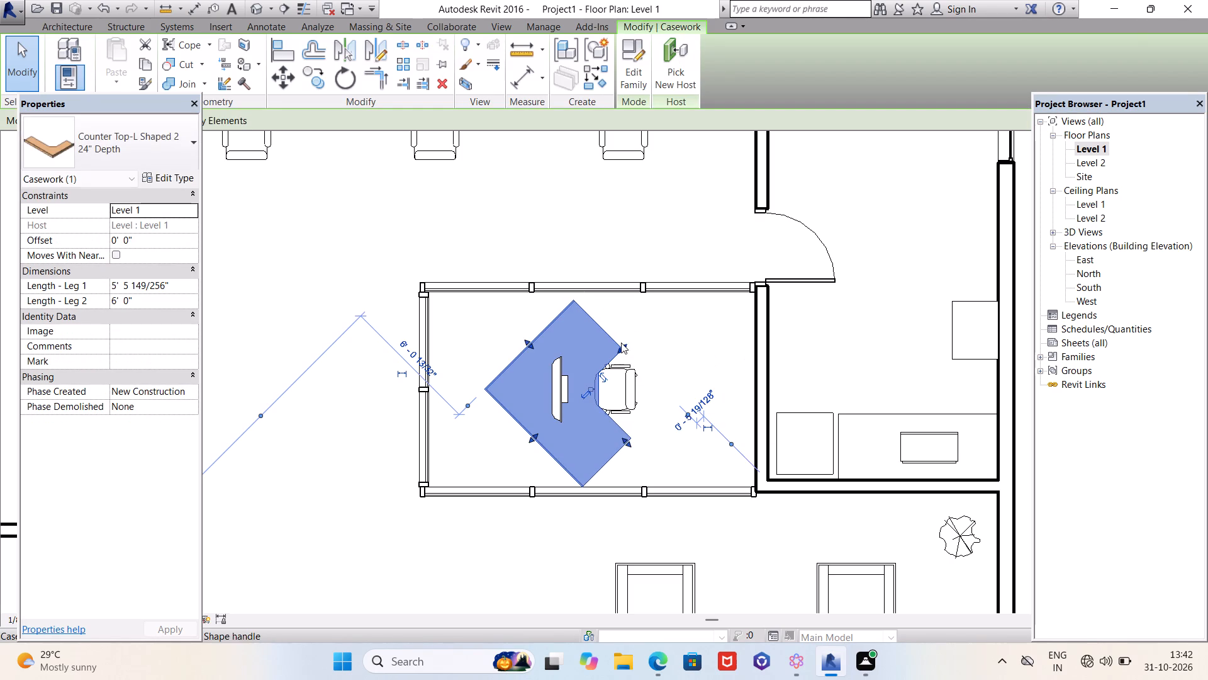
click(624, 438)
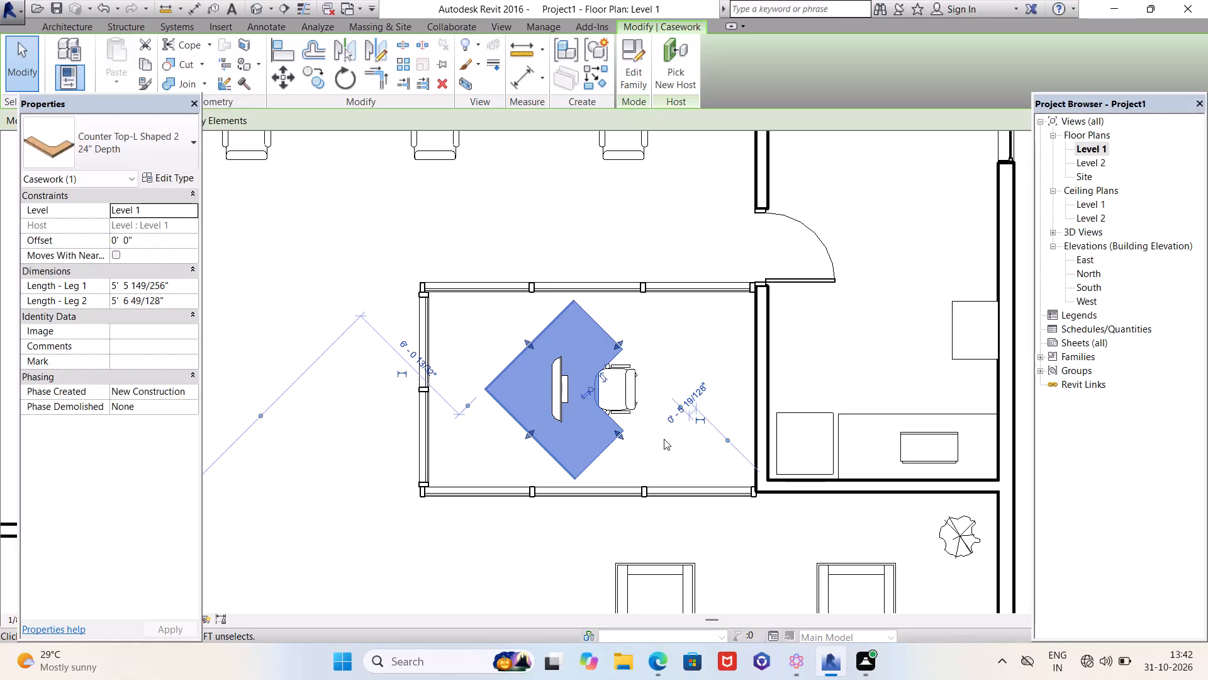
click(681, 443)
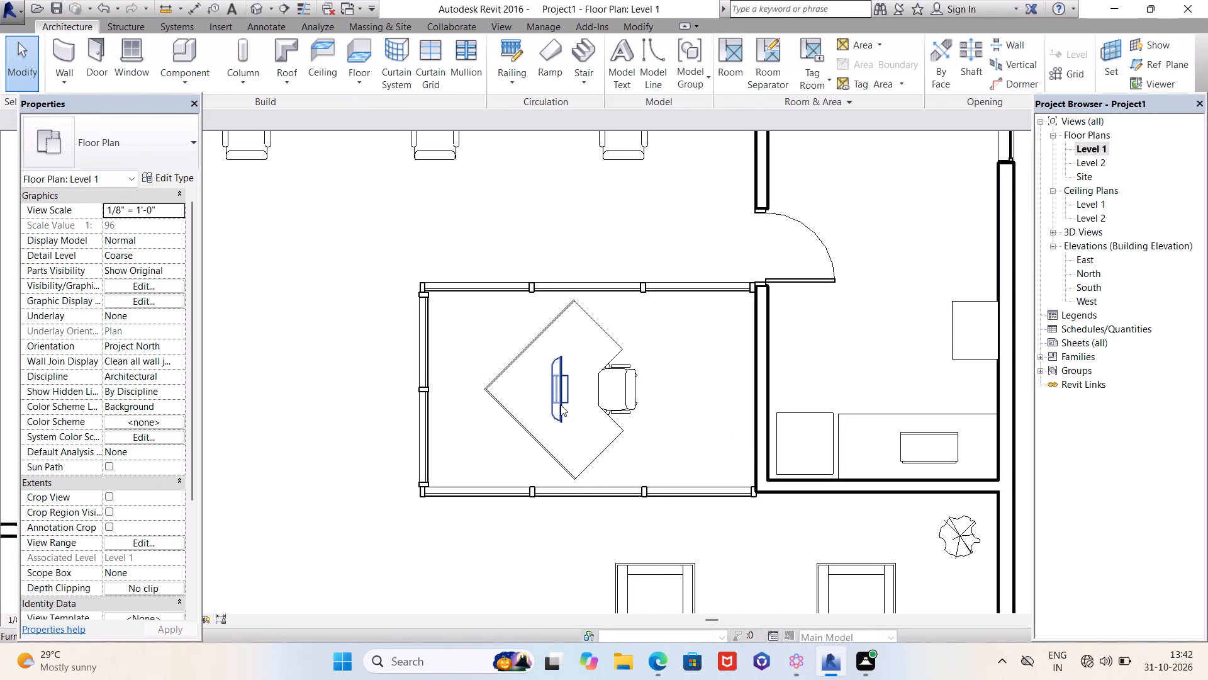
Nudge the counter, flat screen and chair together east until the chair sits just west of the kitchen wall.
click(608, 448)
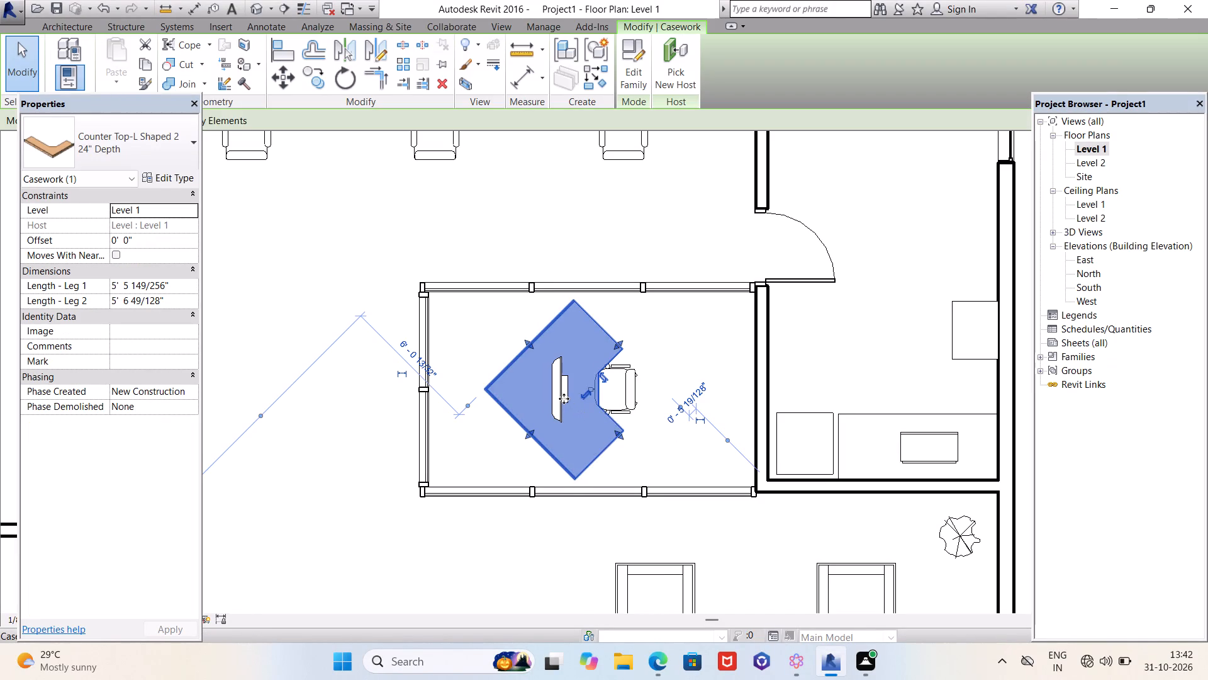
ctrl+click(552, 395)
ctrl+click(635, 395)
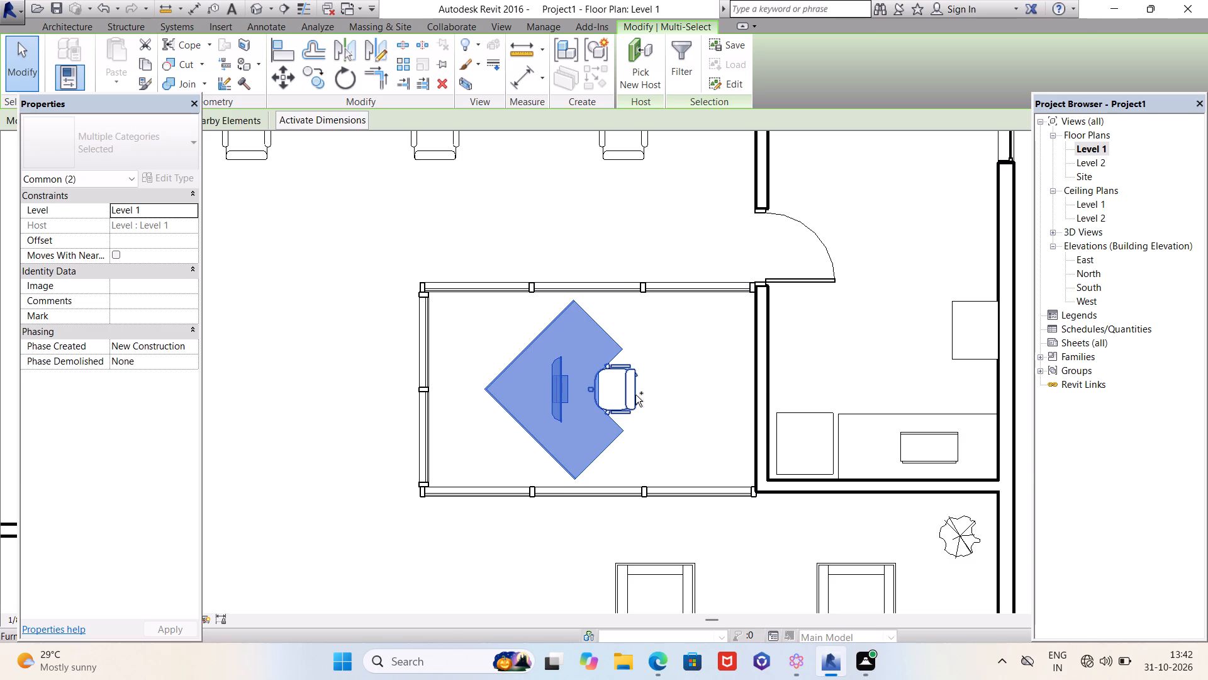
key(Right)
key(Right)
key(Right)
key(Right)
key(Right)
key(Right)
key(Right)
key(Right)
key(Right)
key(Right)
key(Right)
key(Right)
key(Right)
key(Right)
key(Right)
key(Right)
key(Right)
key(Right)
key(Right)
key(Right)
key(Right)
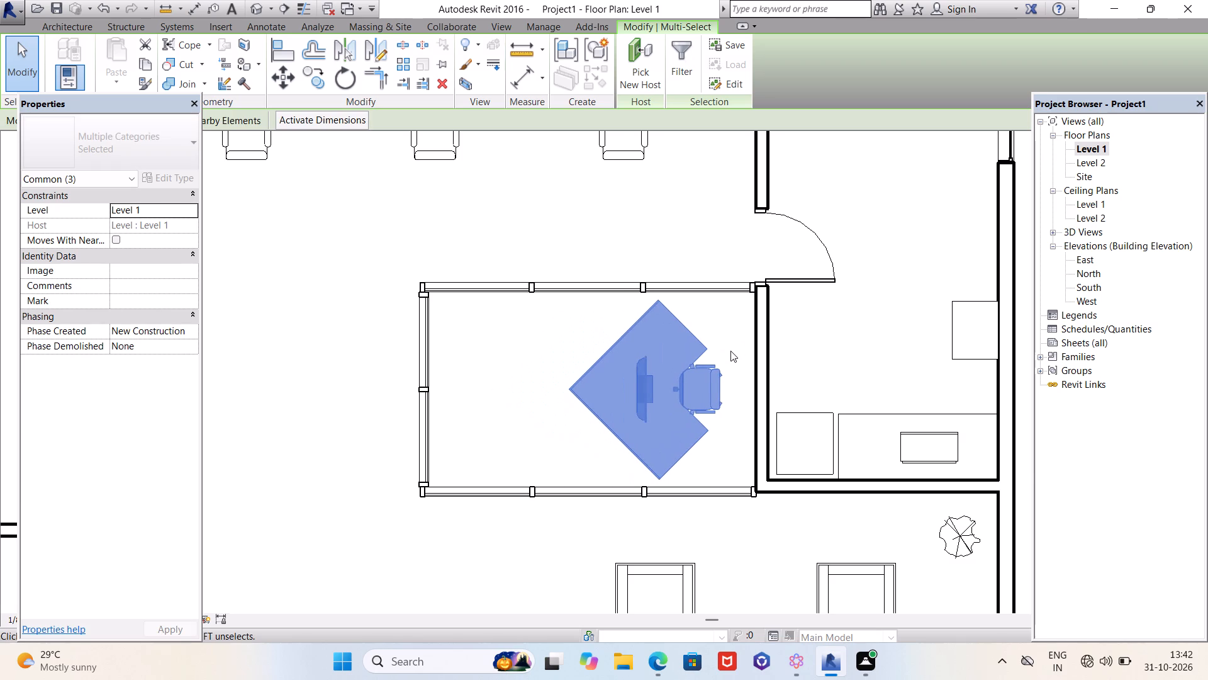
key(Escape)
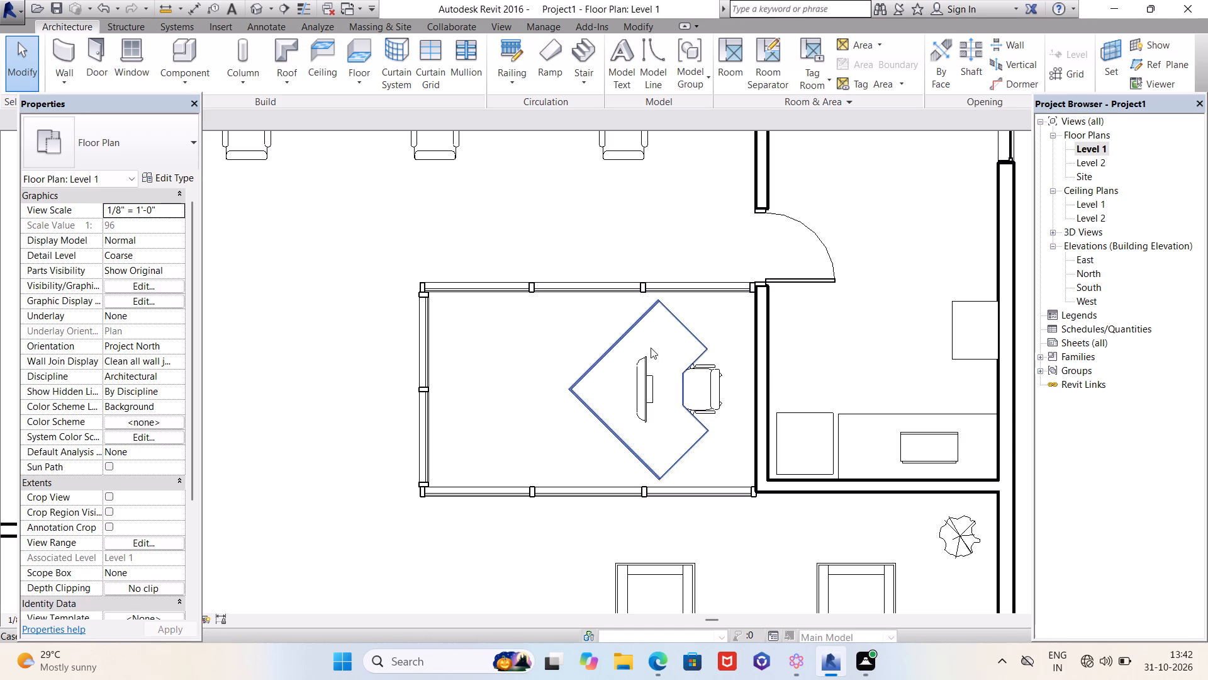
Set the L-shaped counter type's Depth to 2' 0" and Height to 2' 0".
click(628, 331)
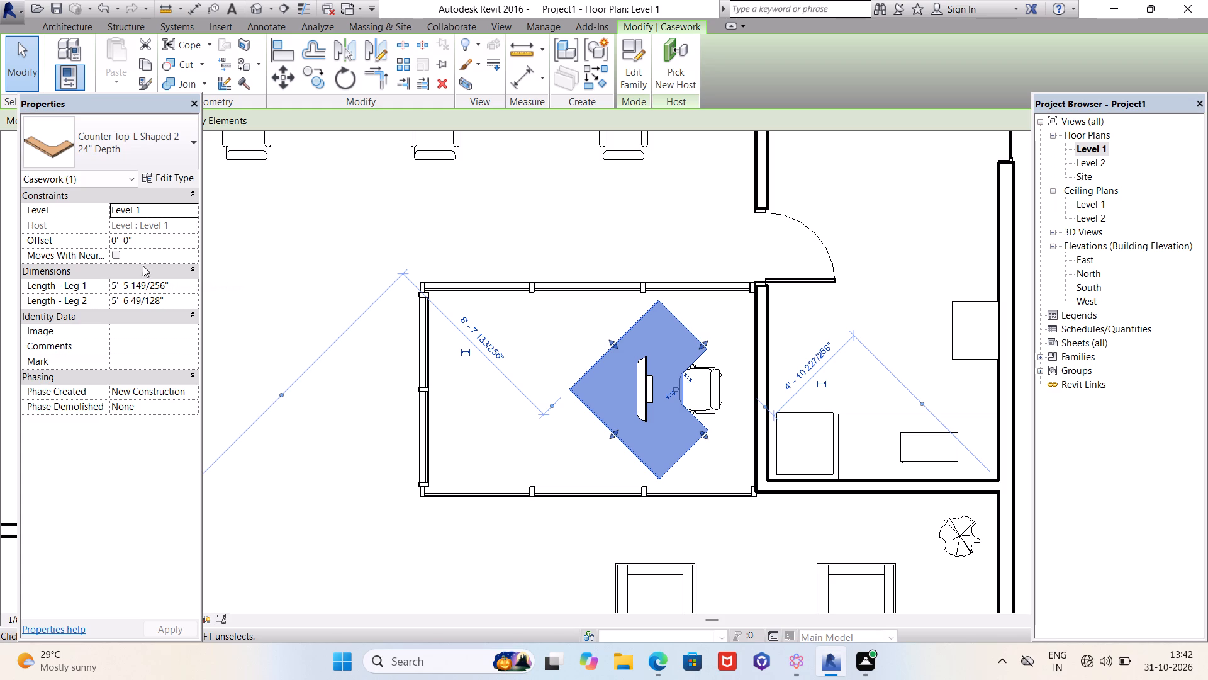
click(178, 182)
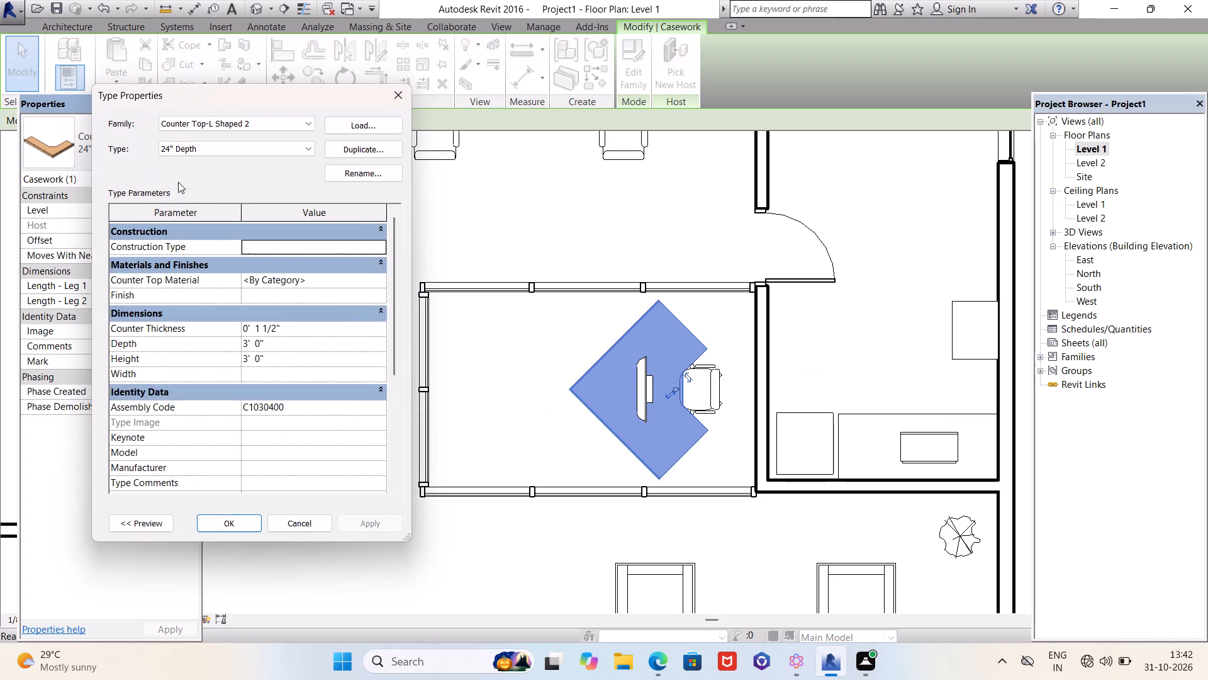
click(276, 348)
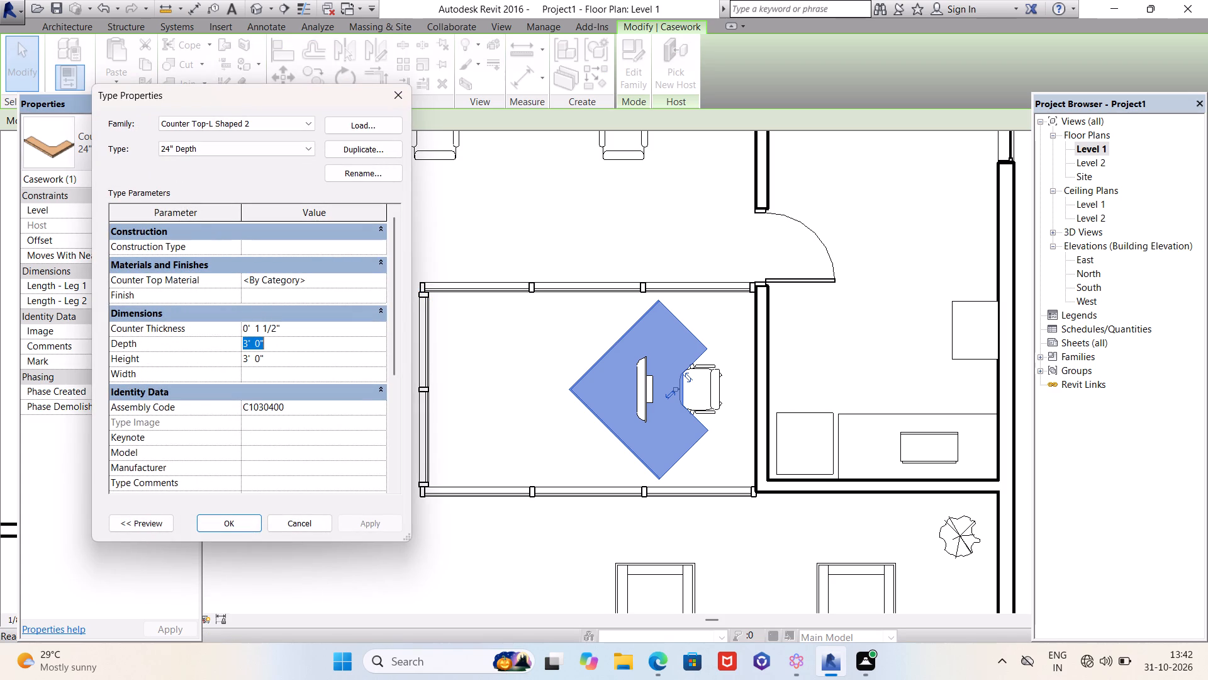
text(2;)
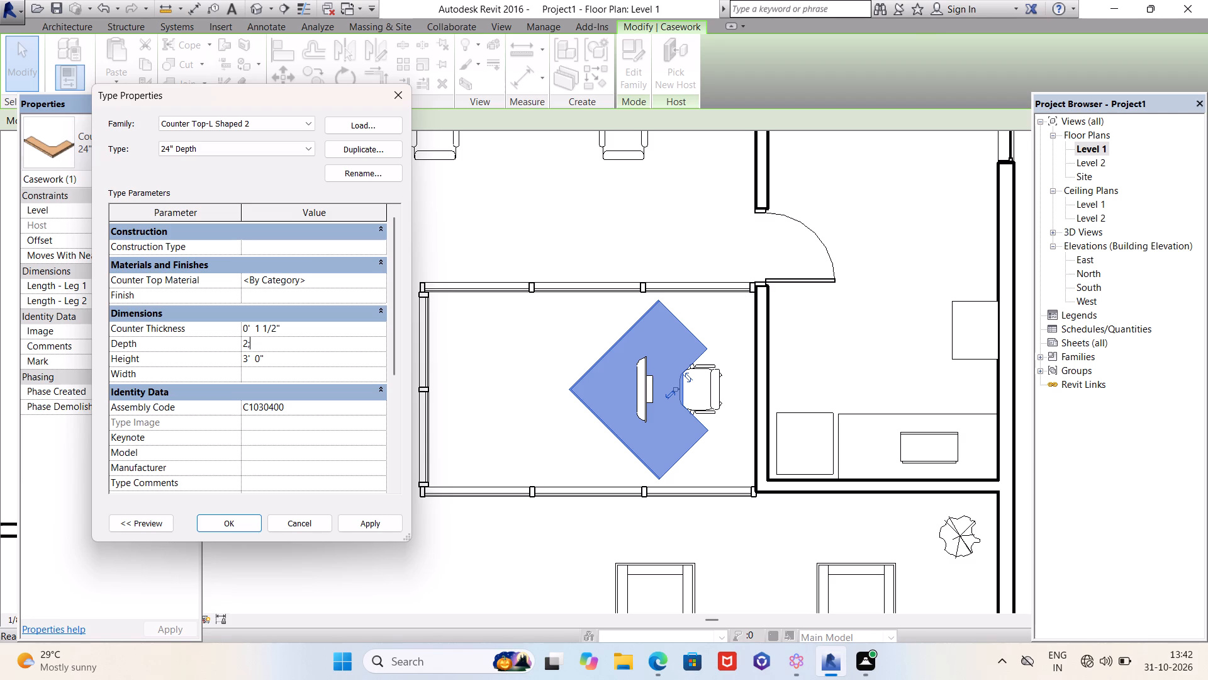
key(BackSpace)
key(apostrophe)
key(Return)
click(277, 360)
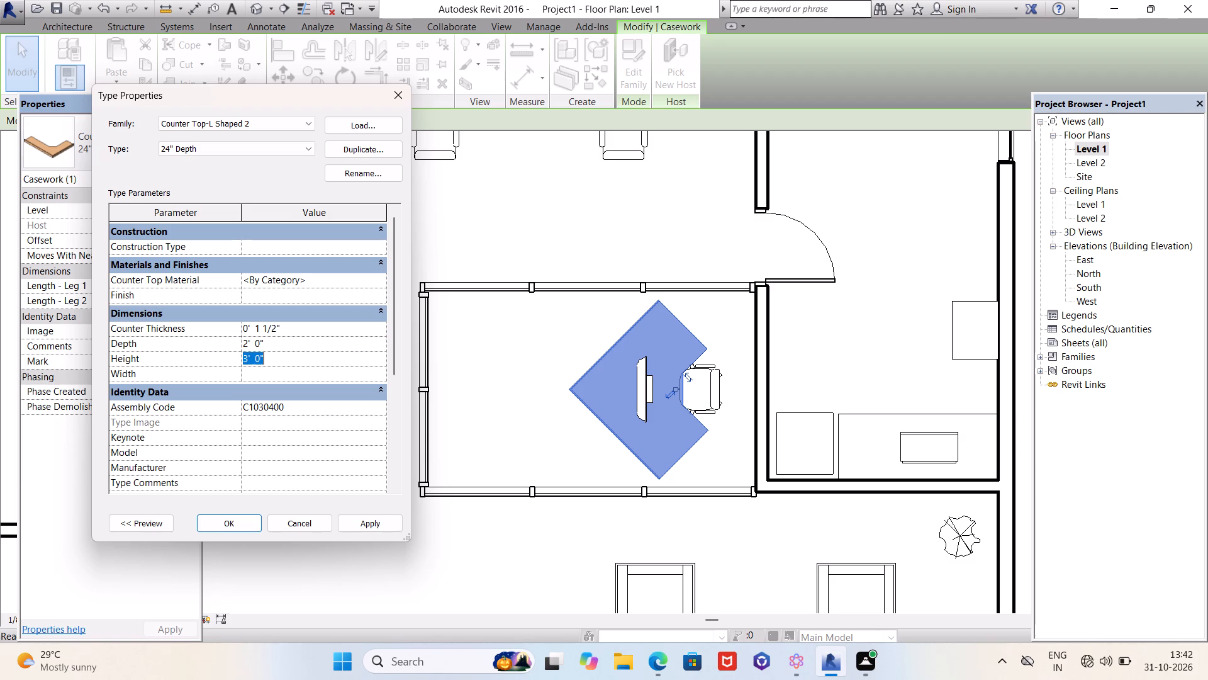
text(2')
key(Return)
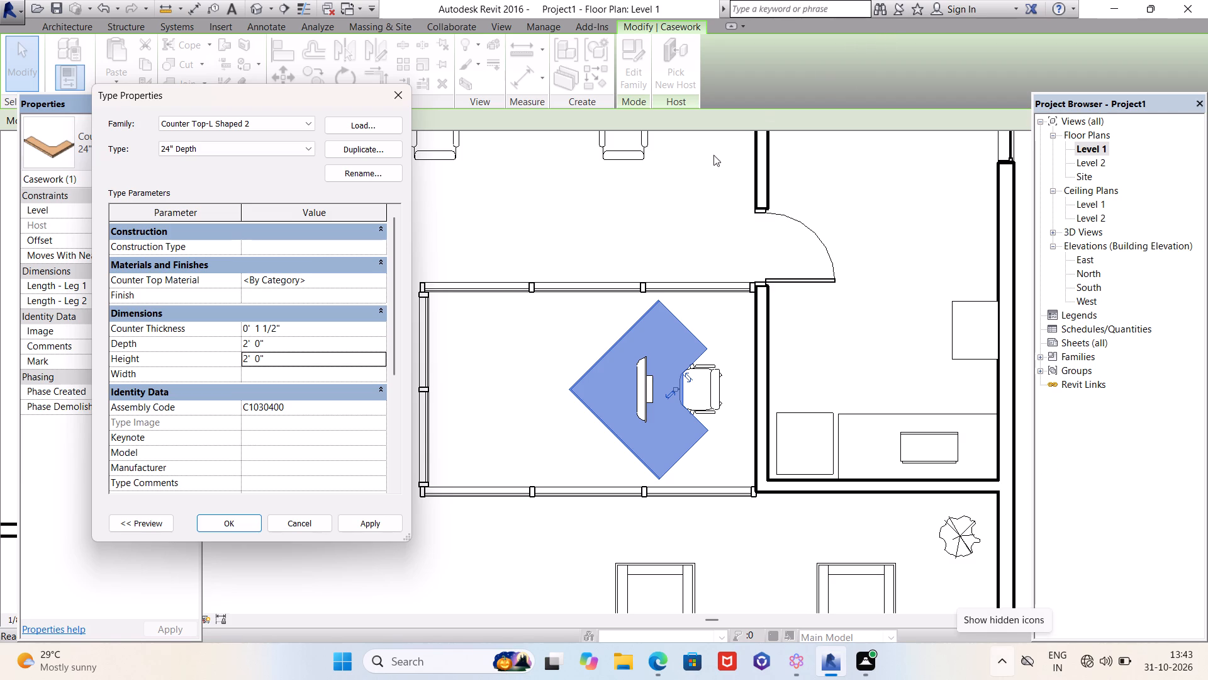
click(380, 519)
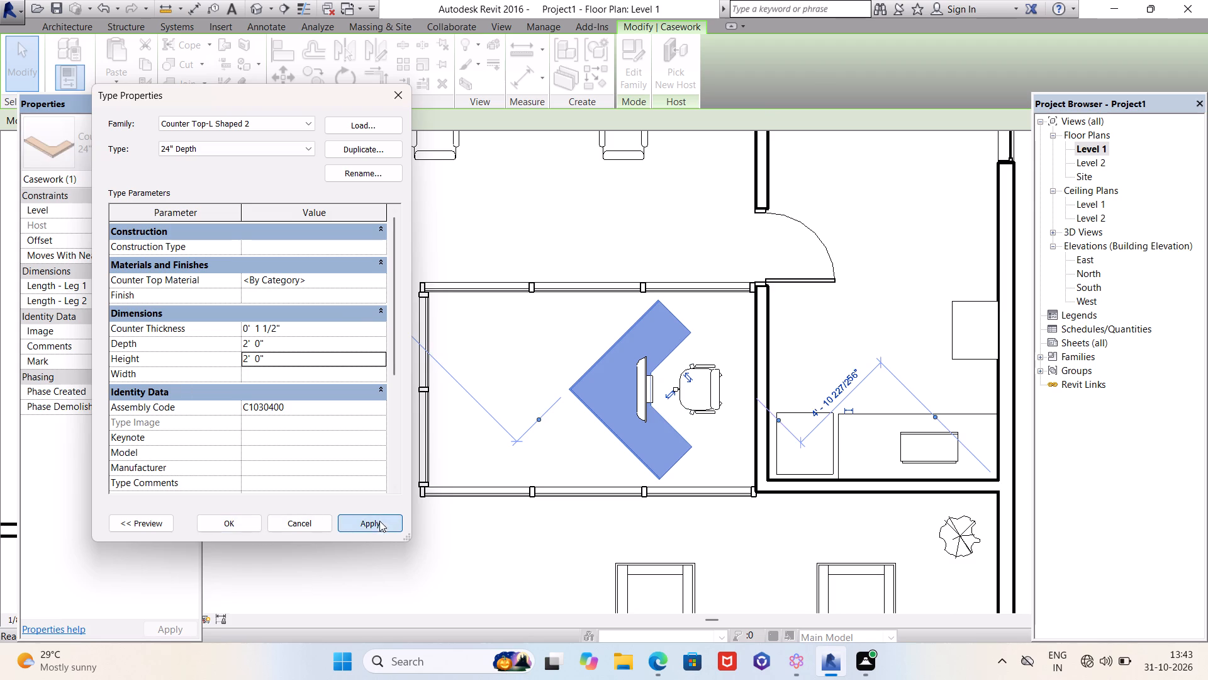
click(222, 524)
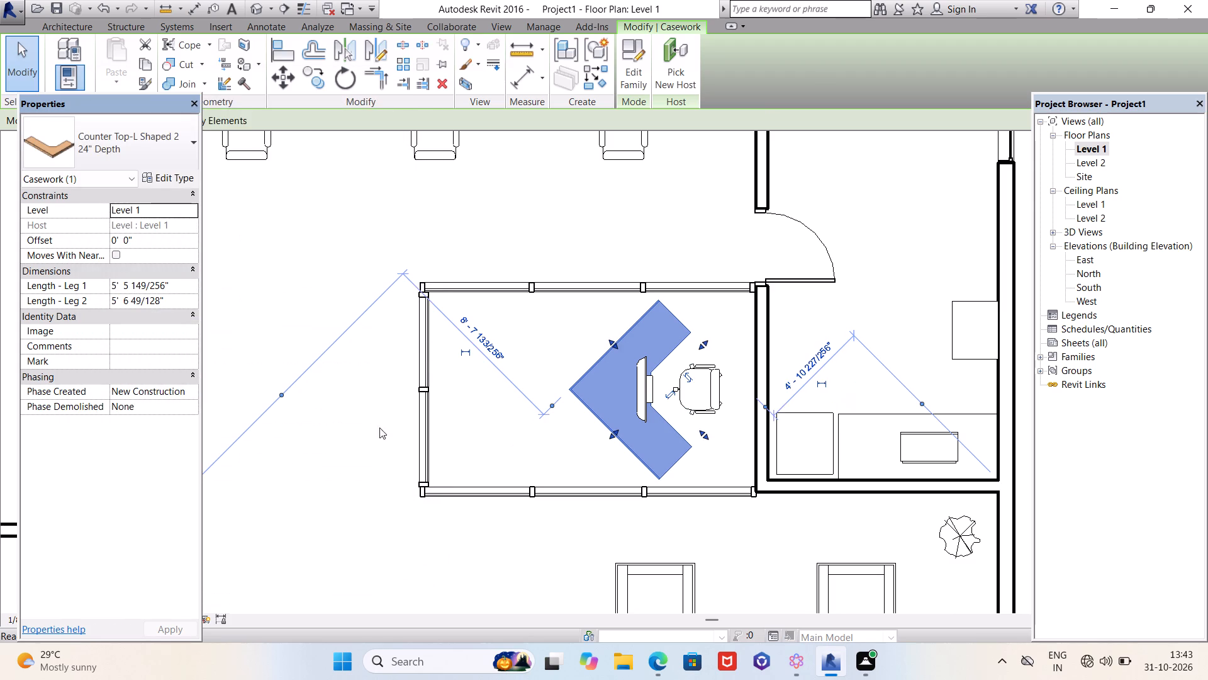
scroll(598, 421, up, 2)
key(Escape)
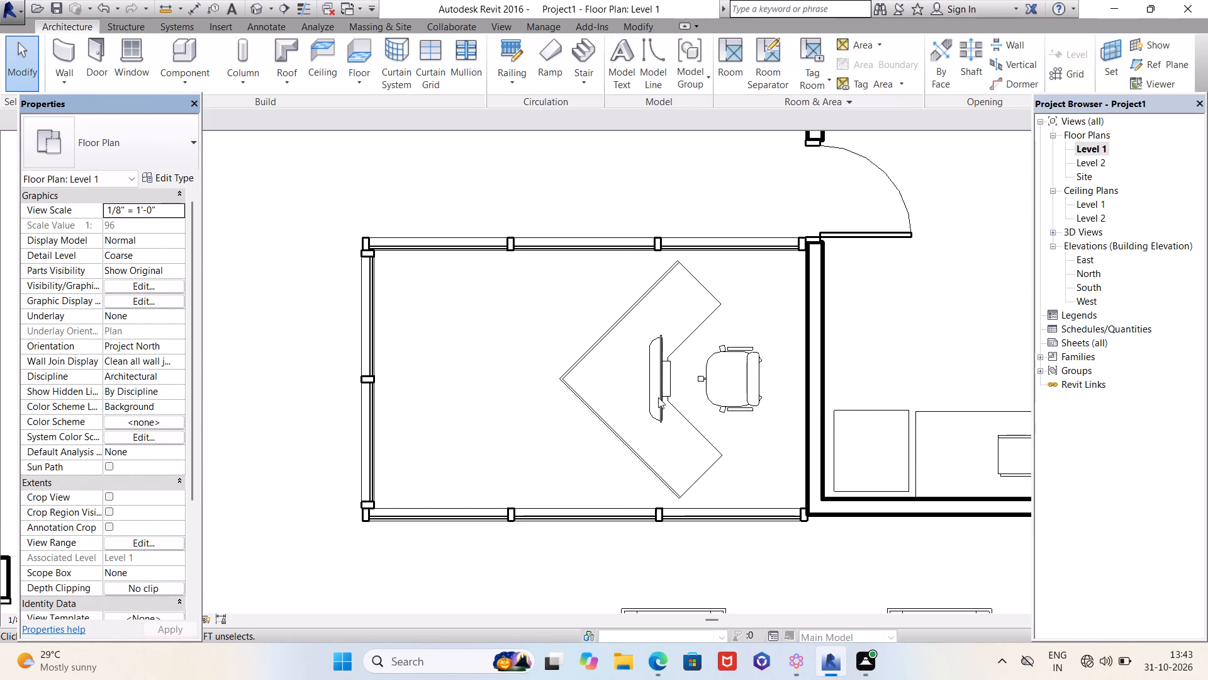
Nudge the flat screen slightly west so its stand rests fully on the counter top.
click(658, 397)
key(Left)
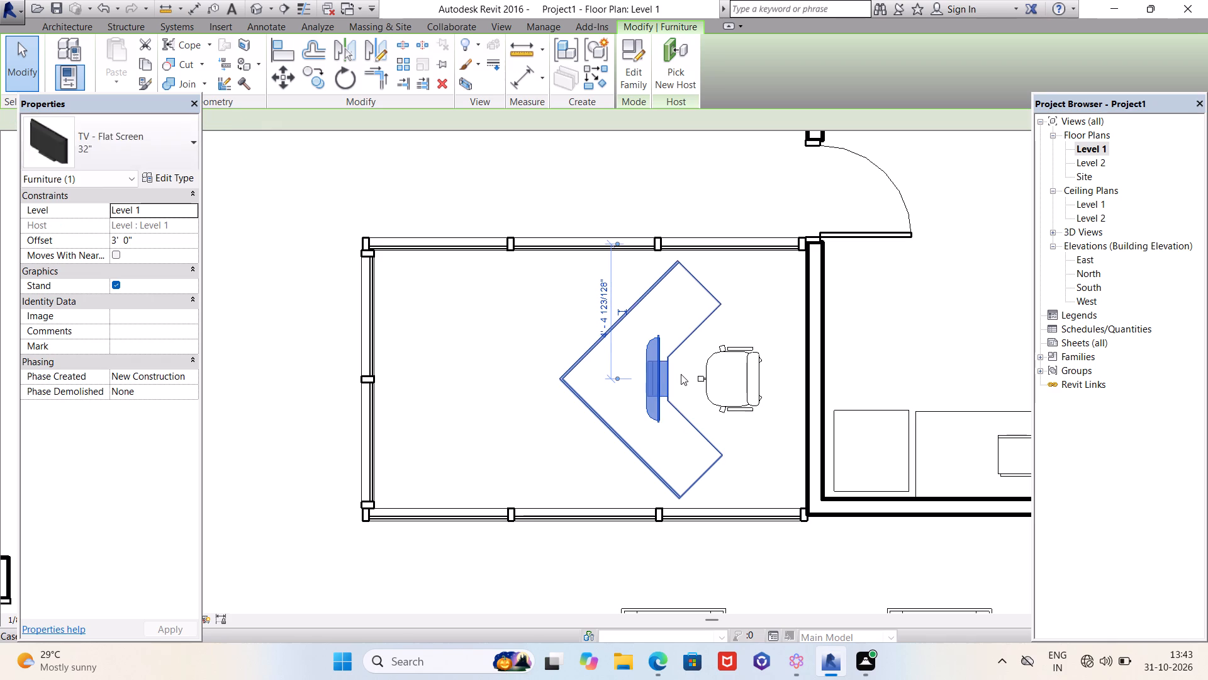
key(Left)
key(Left)
key(Left)
key(Left)
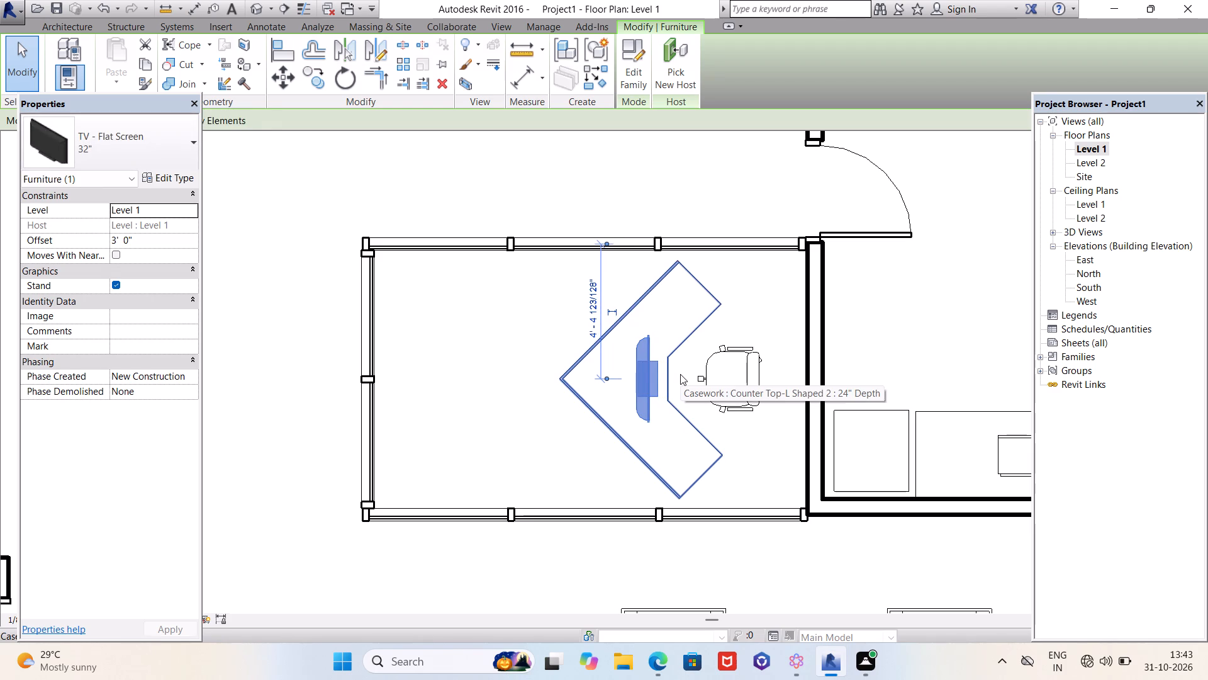
key(Left)
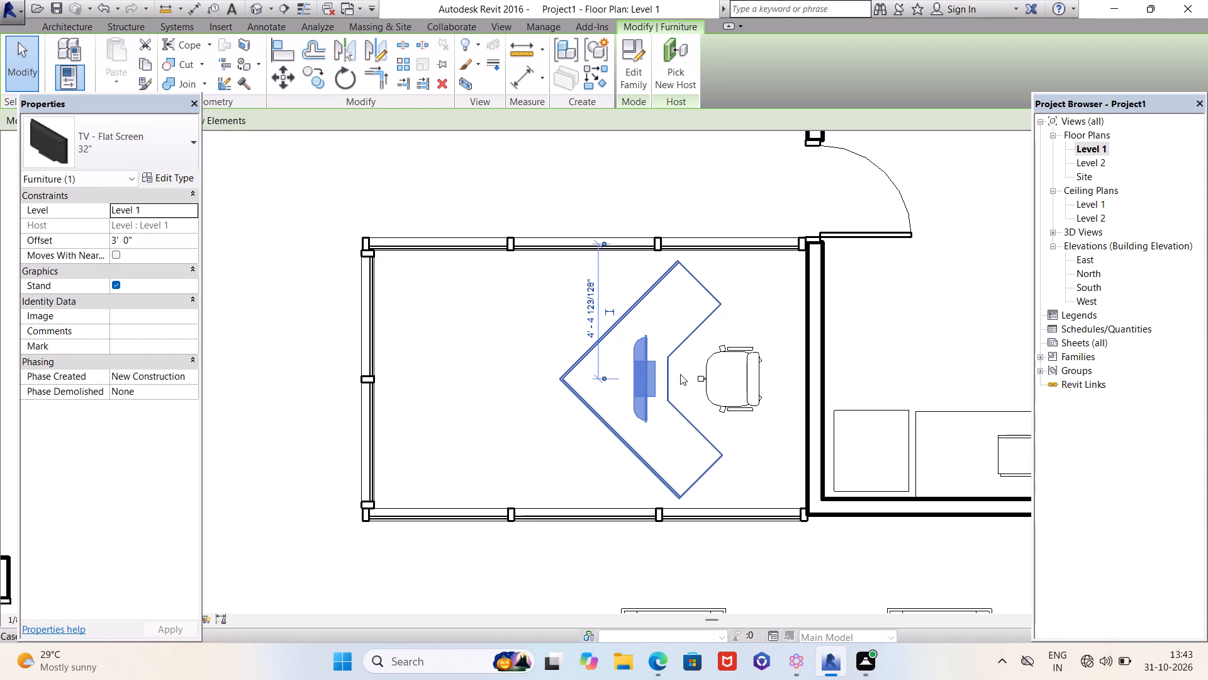
key(Right)
key(Escape)
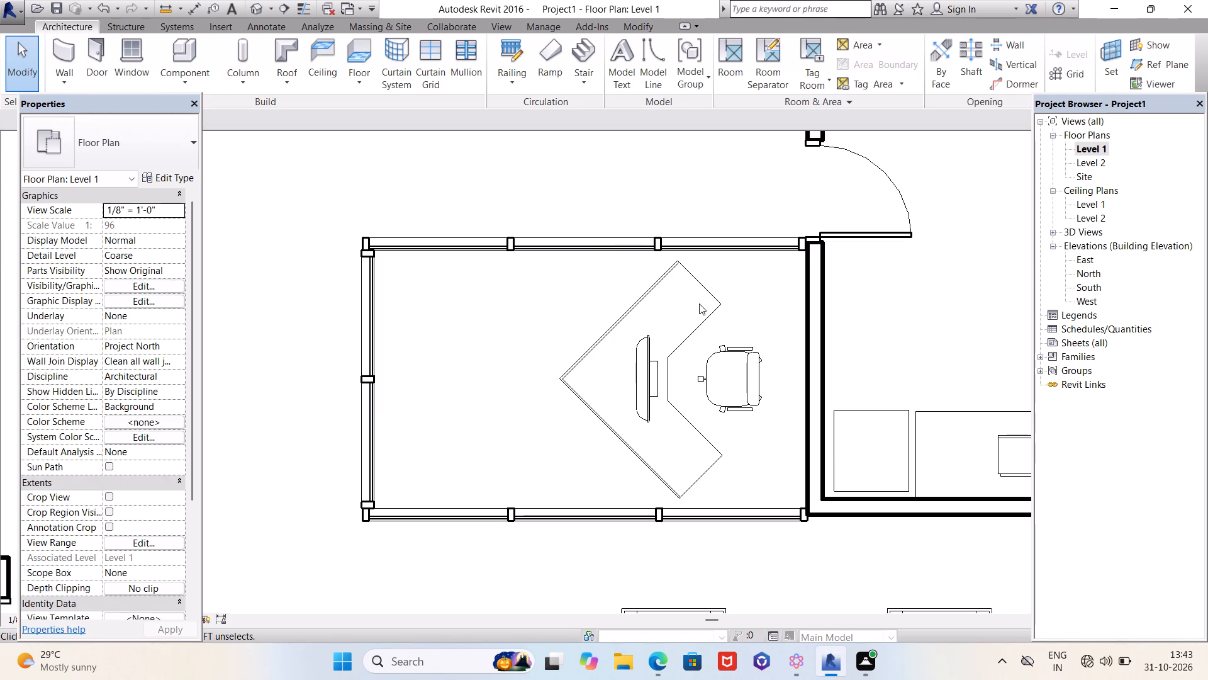
Resize the L-shaped counter's legs to about 5'-4 1/2" for Leg 1 and 4'-0 3/8" for Leg 2.
click(710, 297)
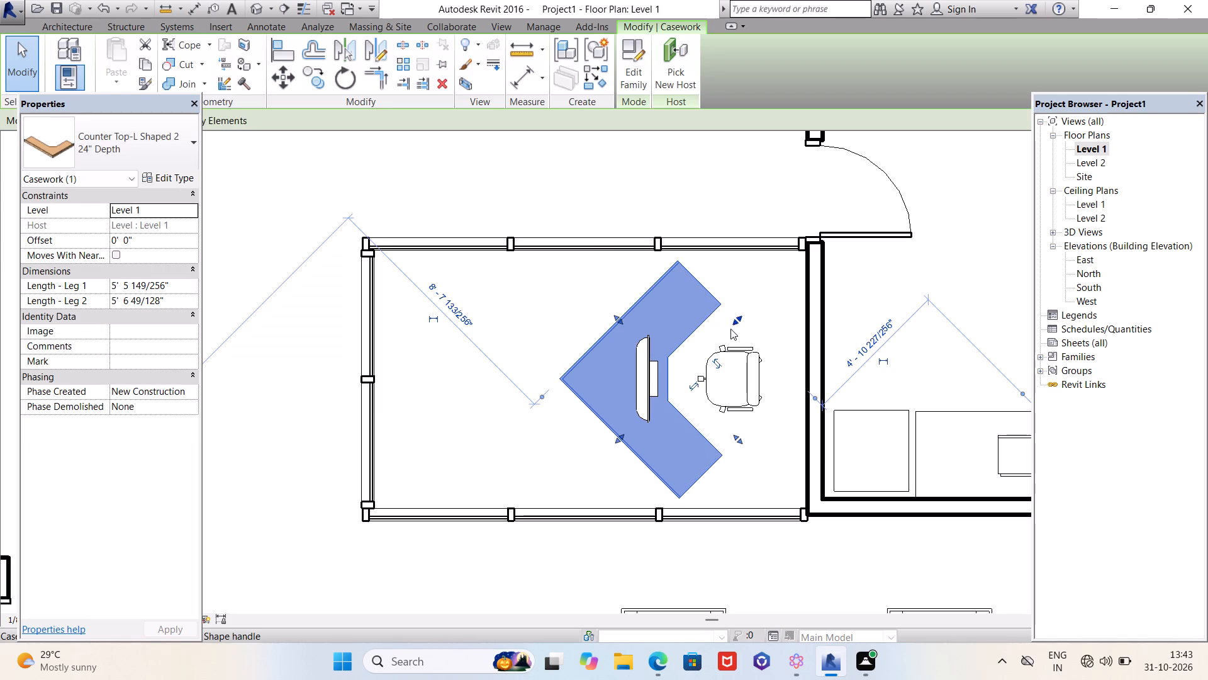
drag(734, 325, 719, 340)
drag(725, 448, 722, 445)
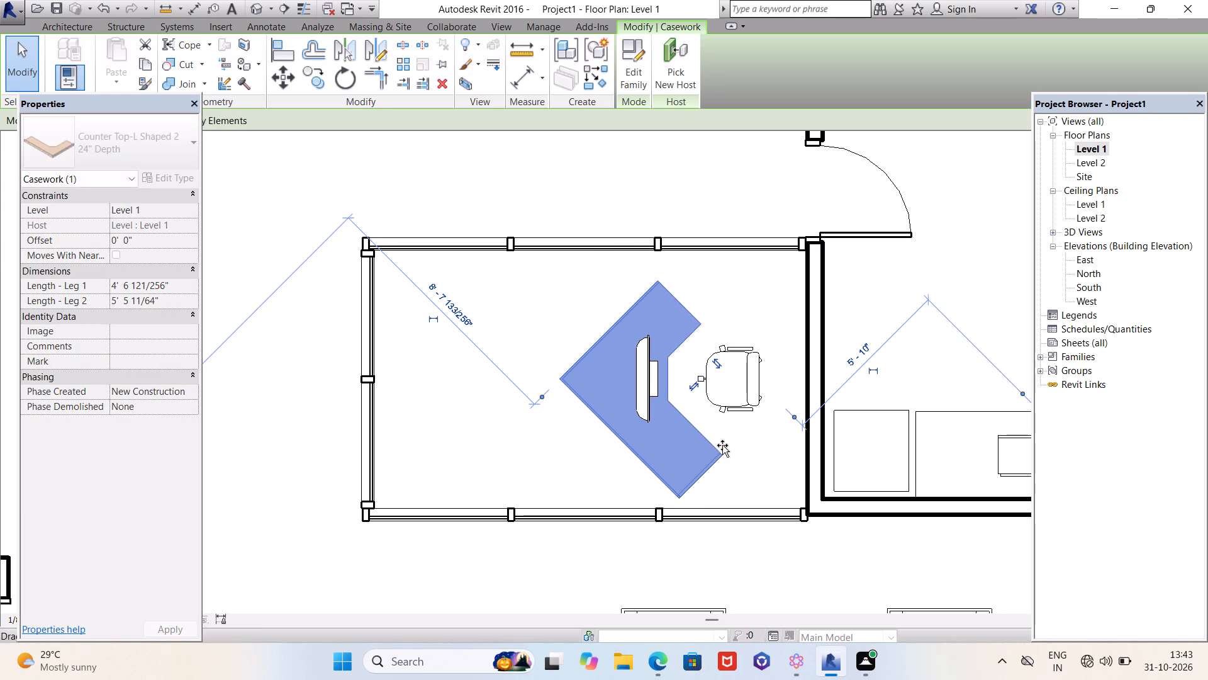
drag(722, 445, 703, 434)
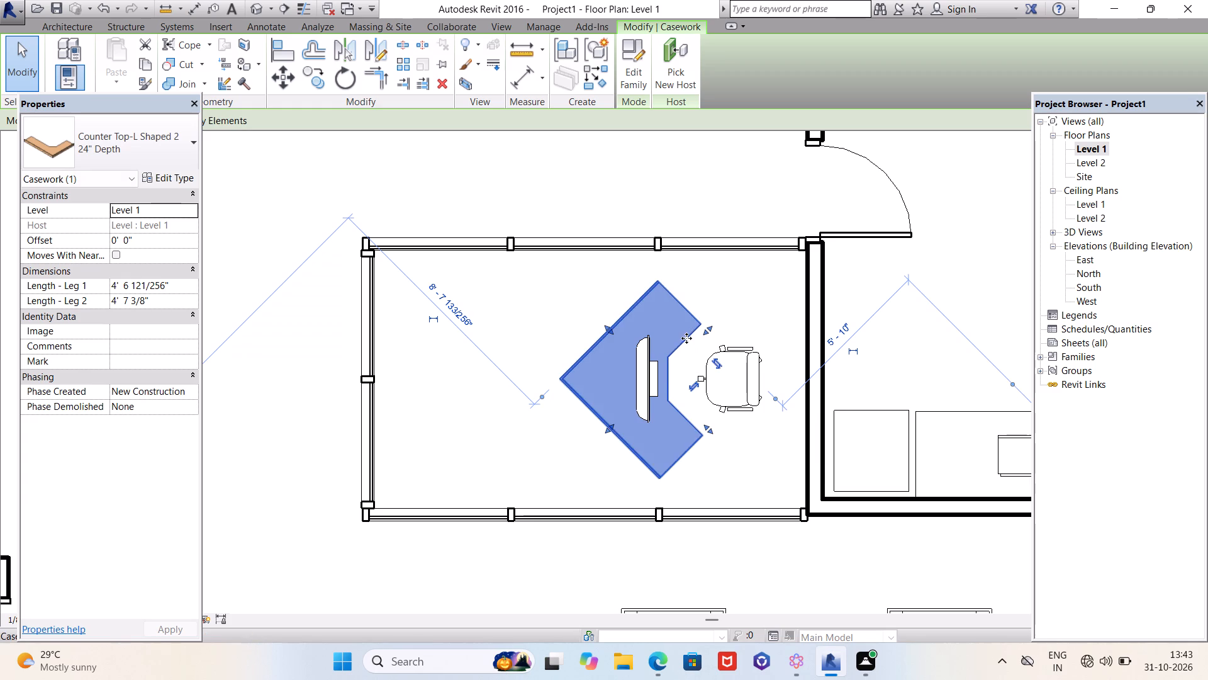
drag(711, 329, 732, 314)
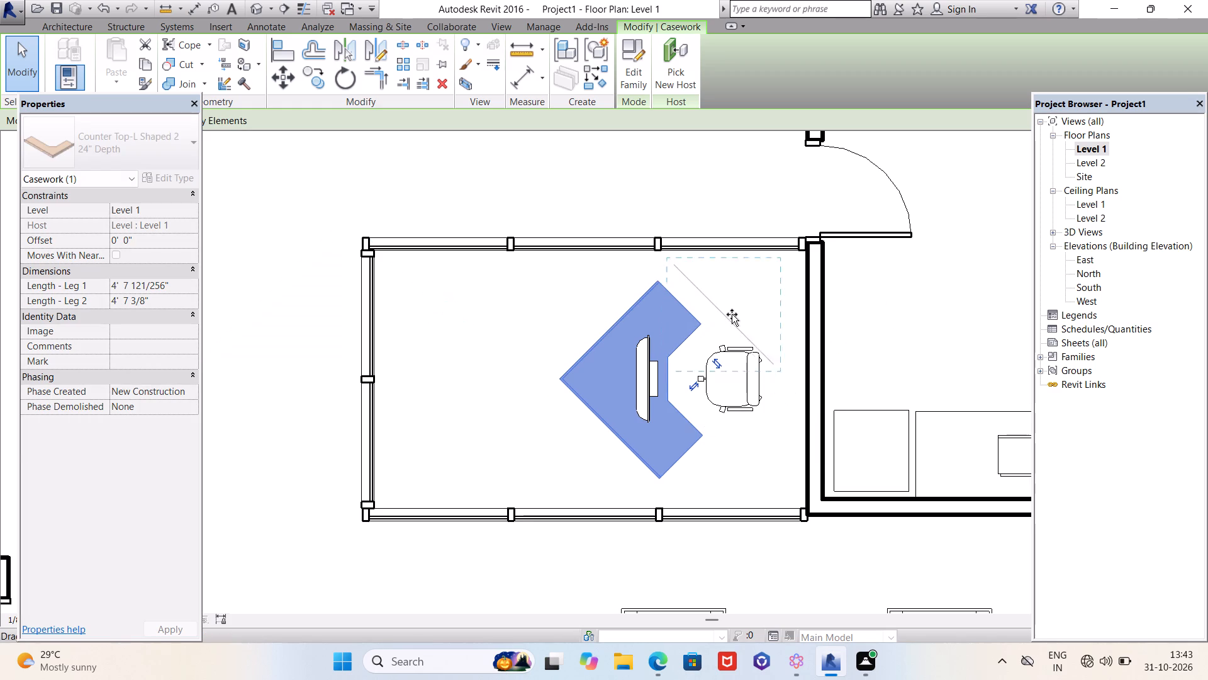
drag(732, 314, 738, 310)
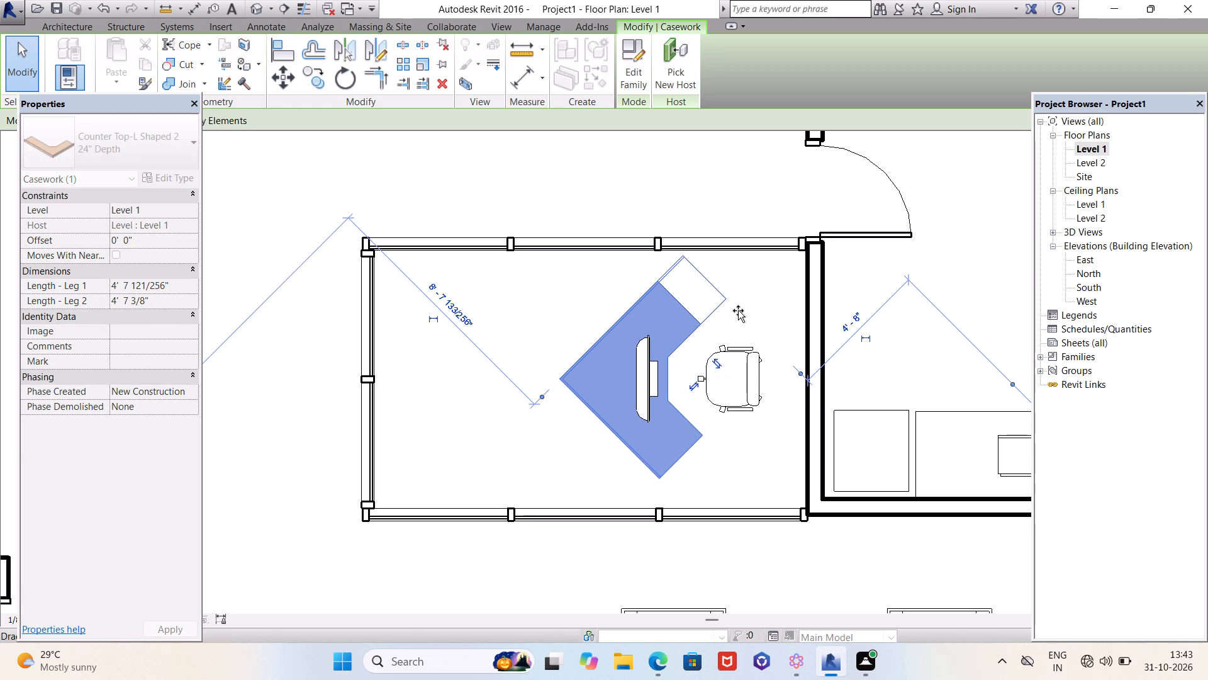
drag(738, 310, 730, 318)
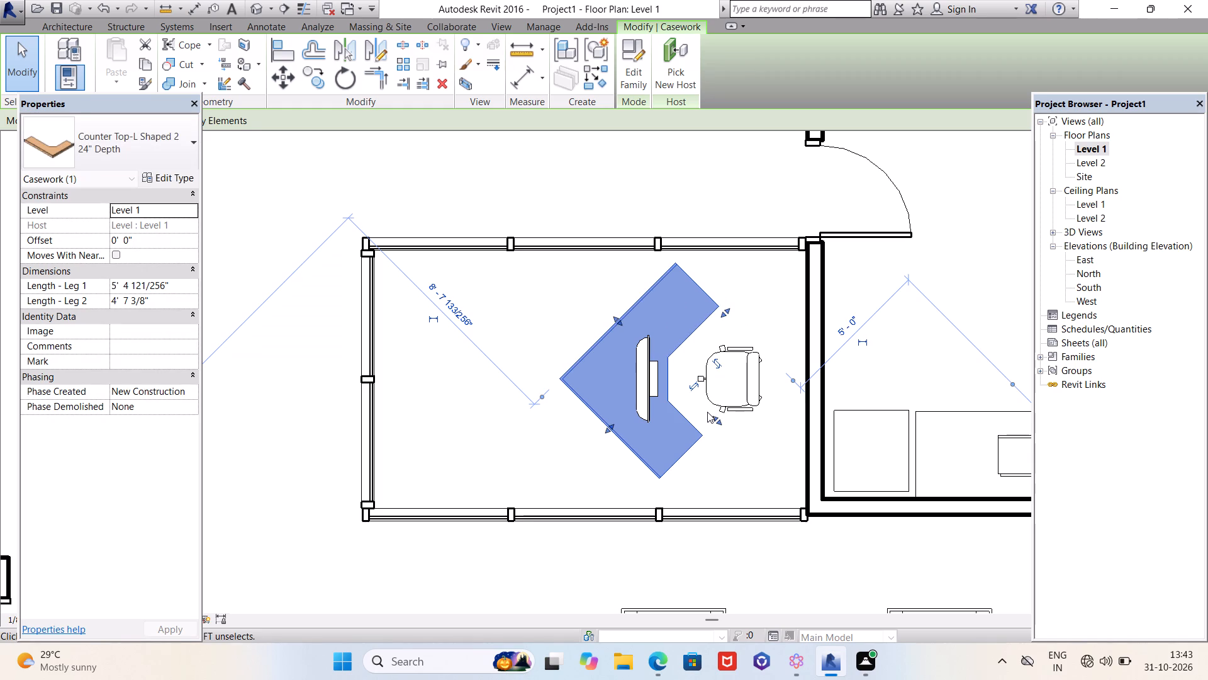
drag(712, 416, 704, 409)
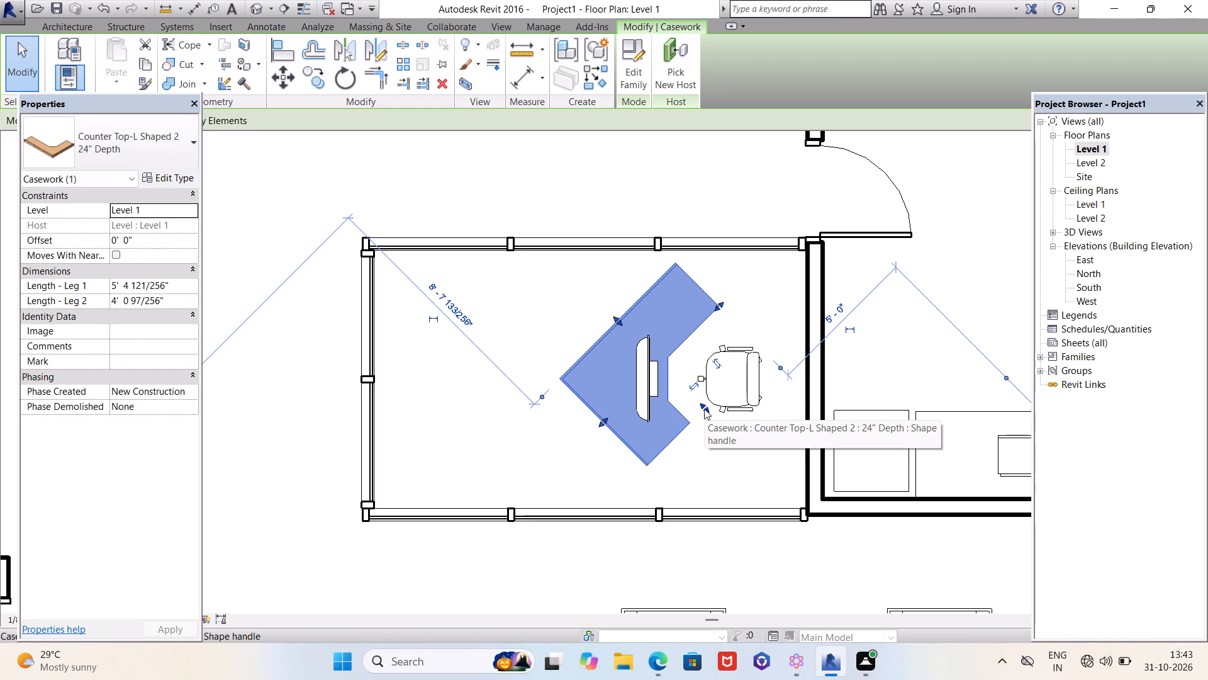
Nudge the flat screen slightly north and west on the L-shaped counter top.
key(Escape)
click(651, 383)
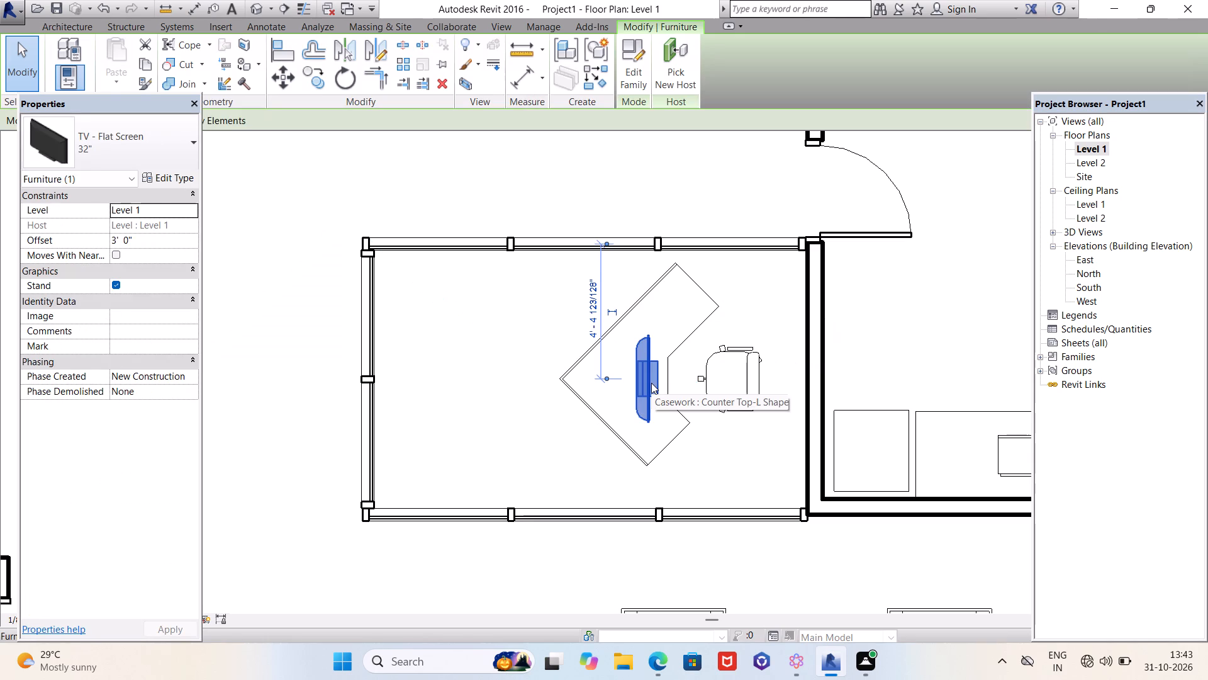
key(Up)
key(Up)
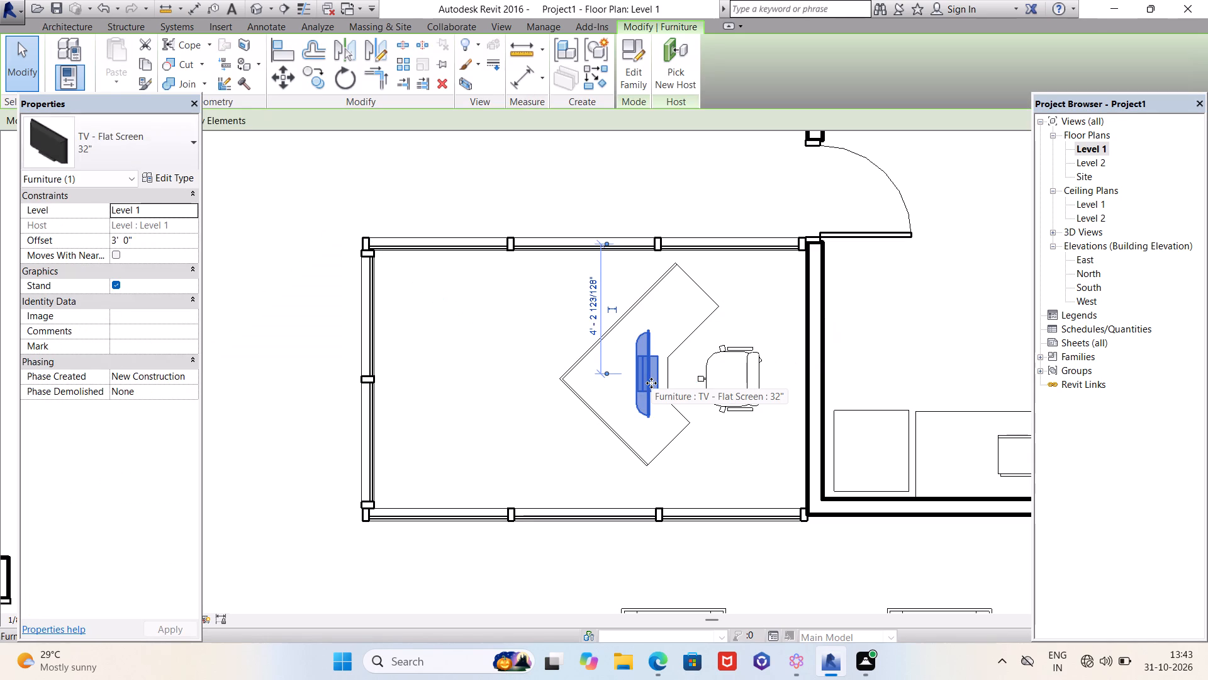
key(Up)
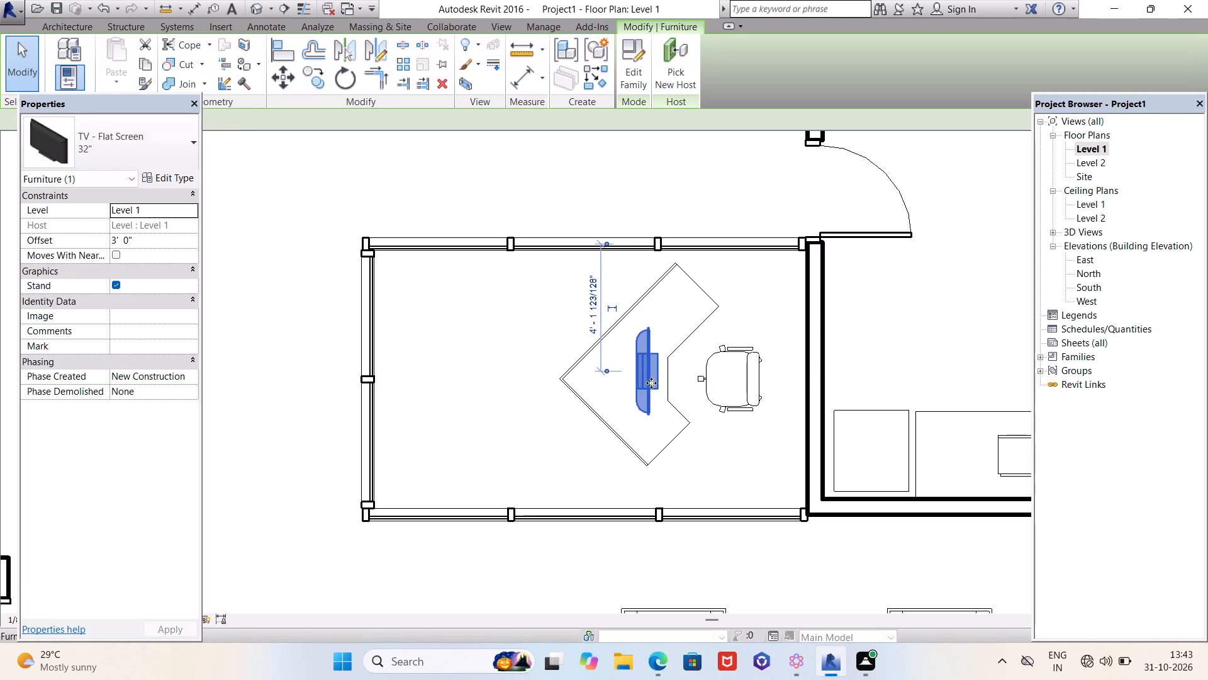
key(Right)
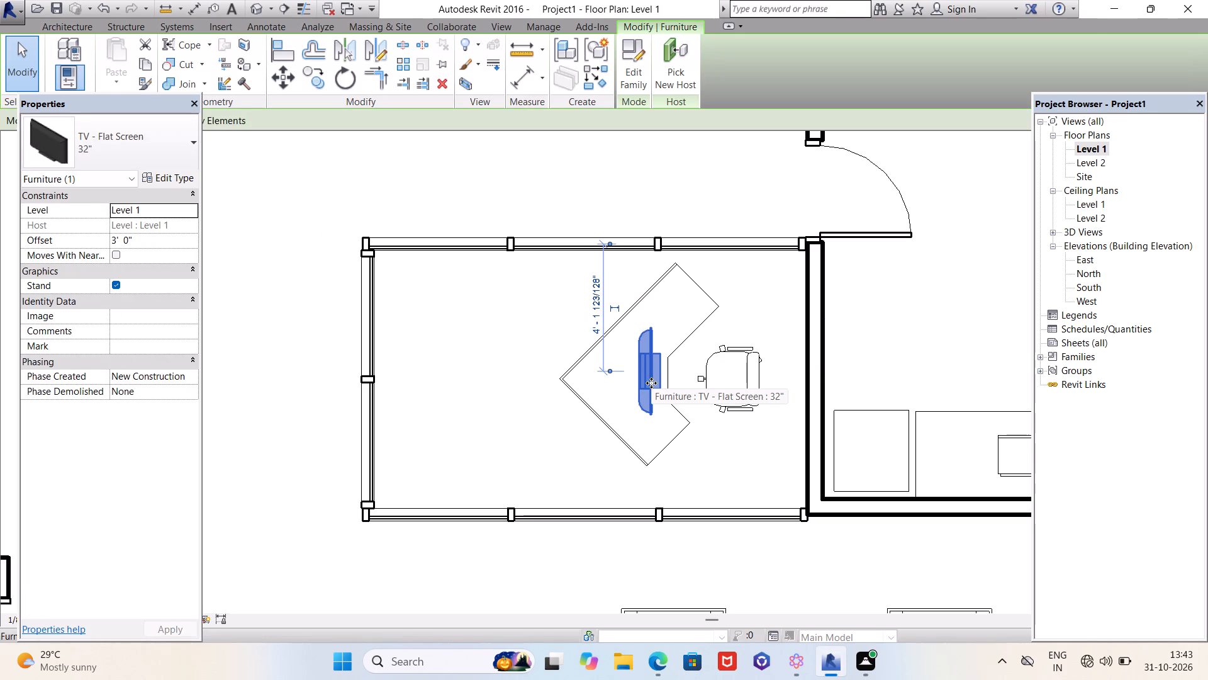
key(Left)
key(Left)
key(Left)
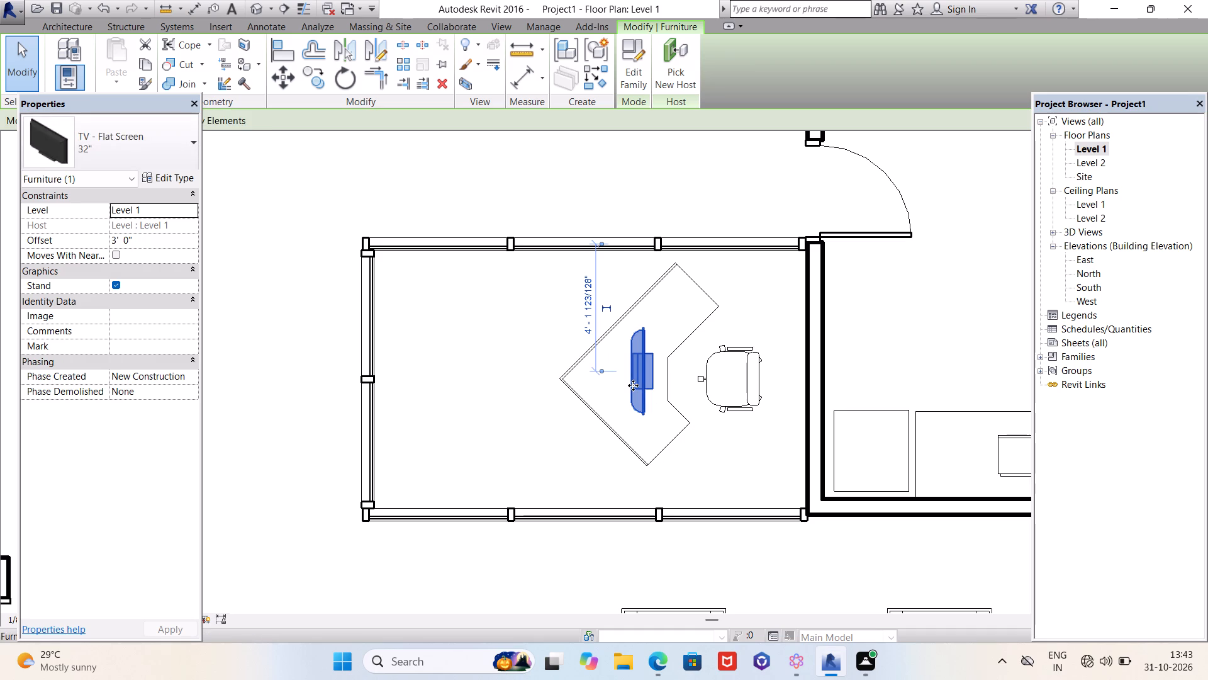
key(Escape)
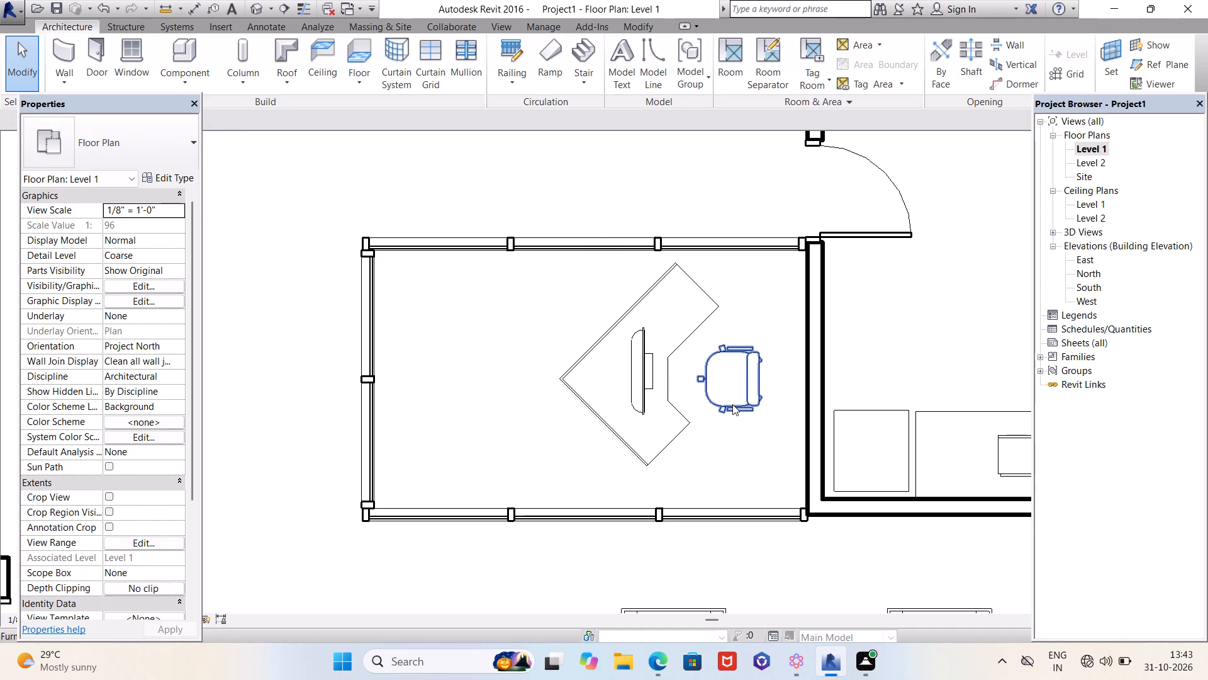
Nudge the executive chair west so it sits closer to the counter's inner corner.
click(732, 404)
key(Left)
key(Left)
key(Left)
key(Left)
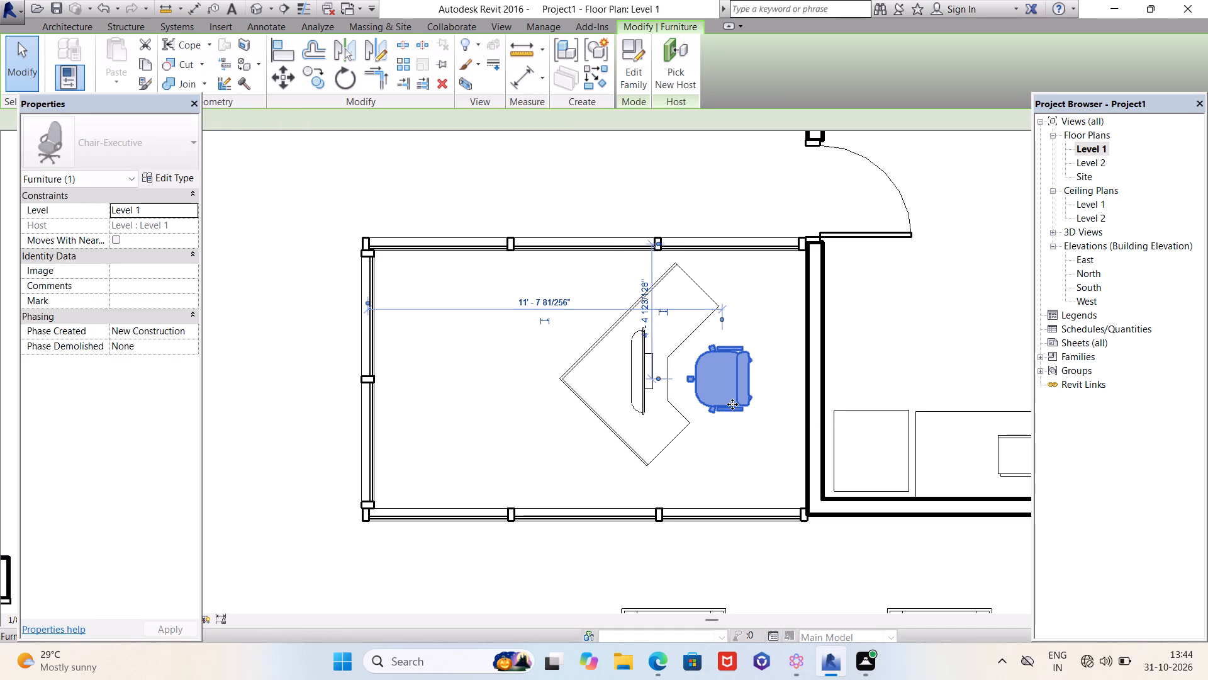
key(Left)
key(Left)
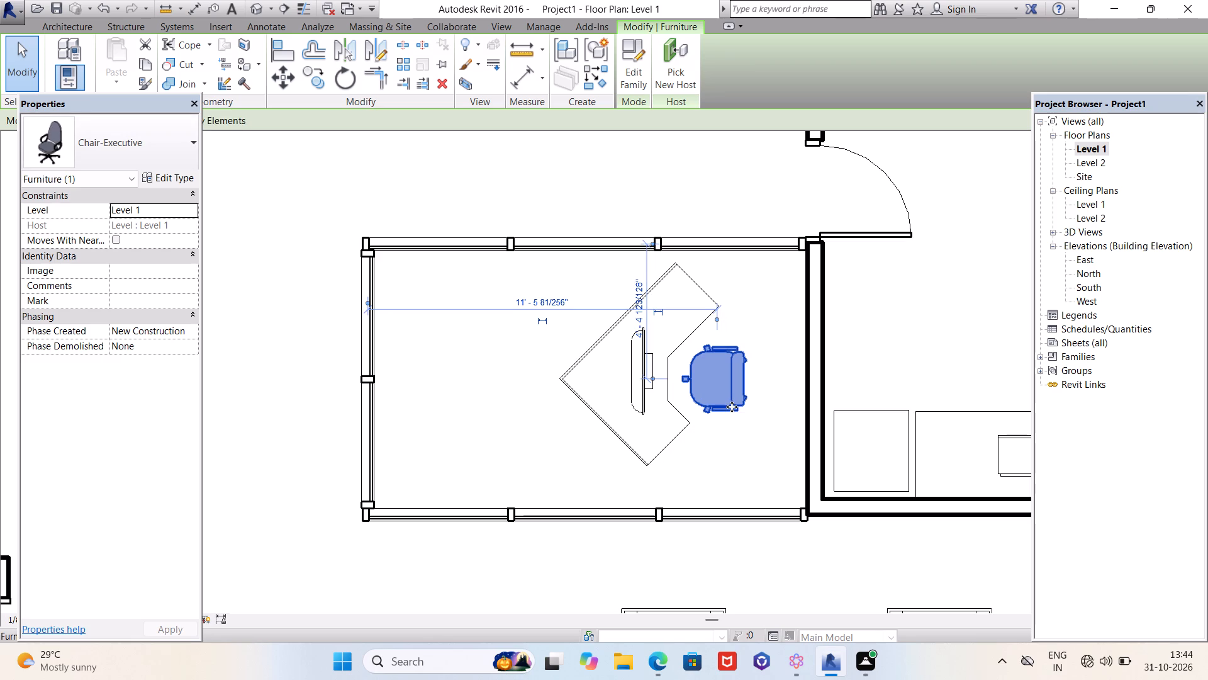
key(Escape)
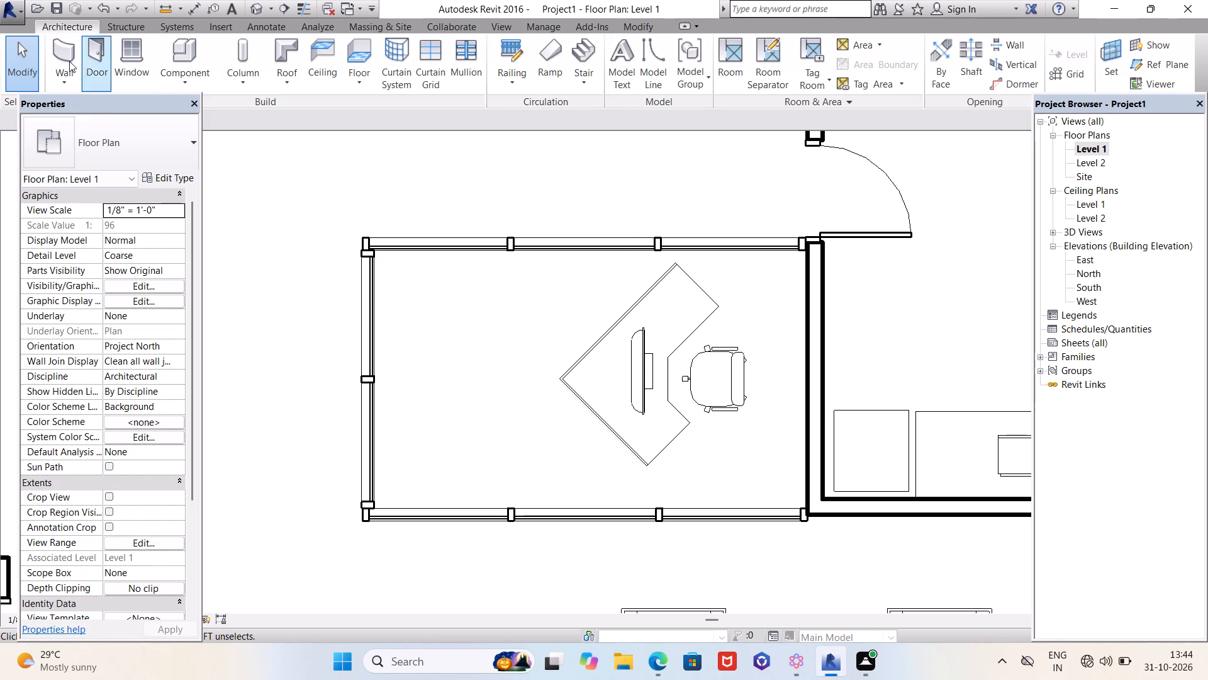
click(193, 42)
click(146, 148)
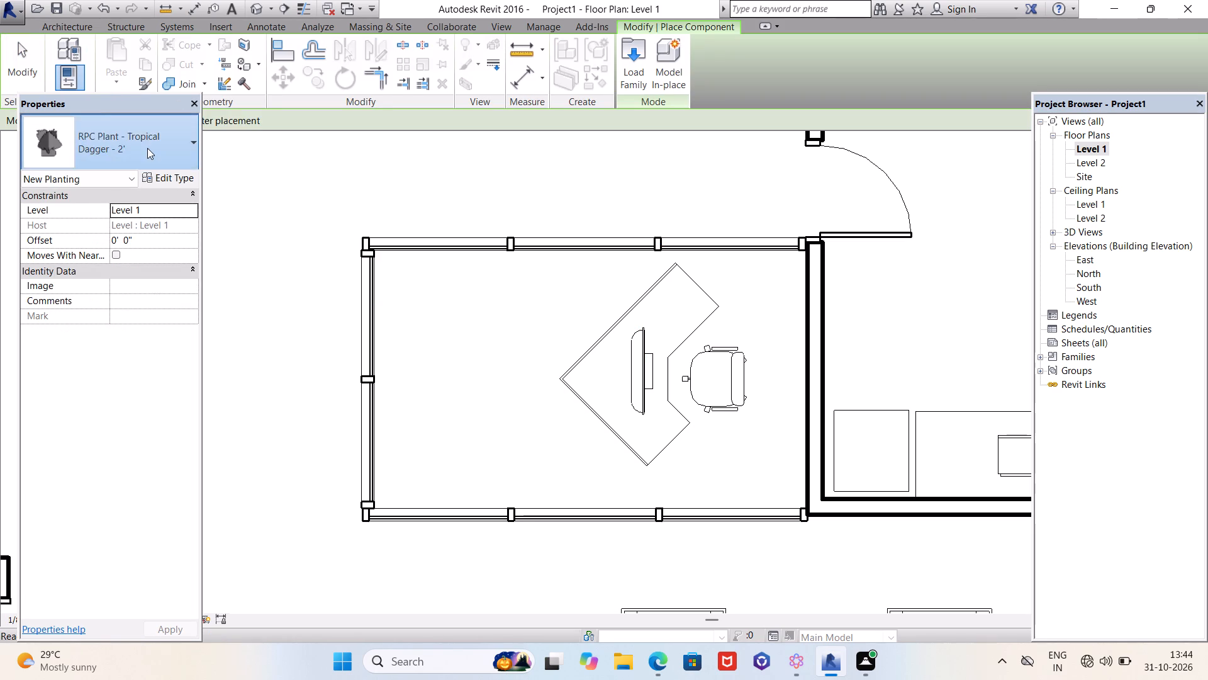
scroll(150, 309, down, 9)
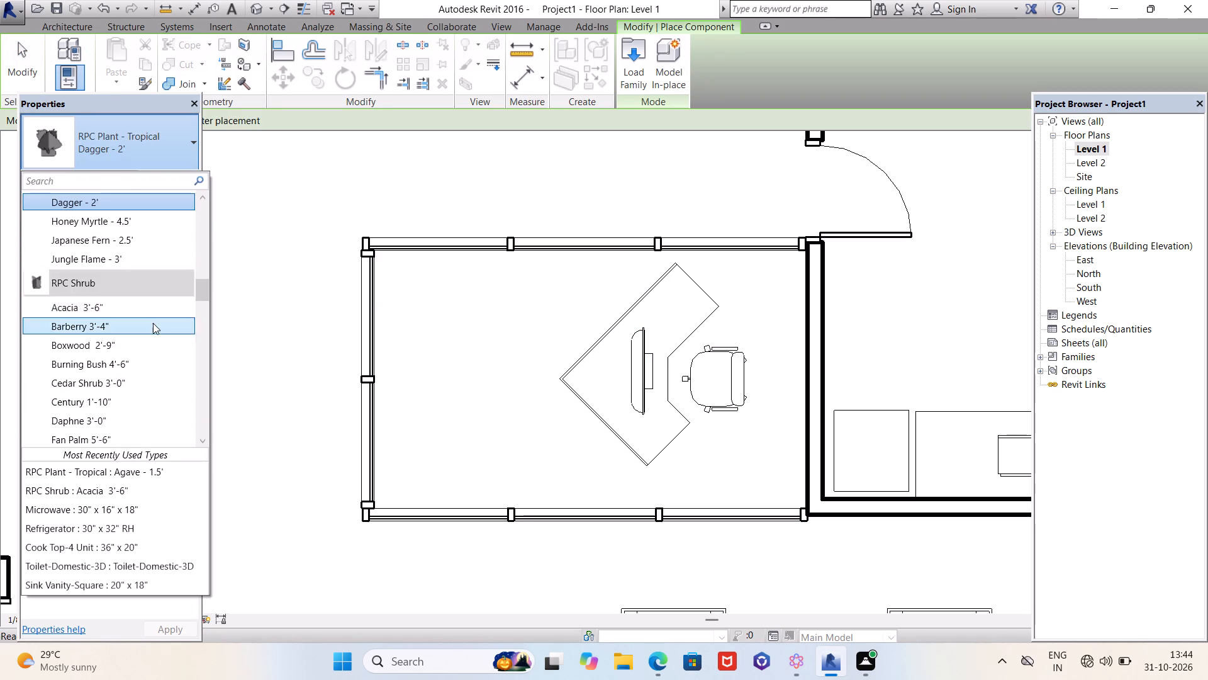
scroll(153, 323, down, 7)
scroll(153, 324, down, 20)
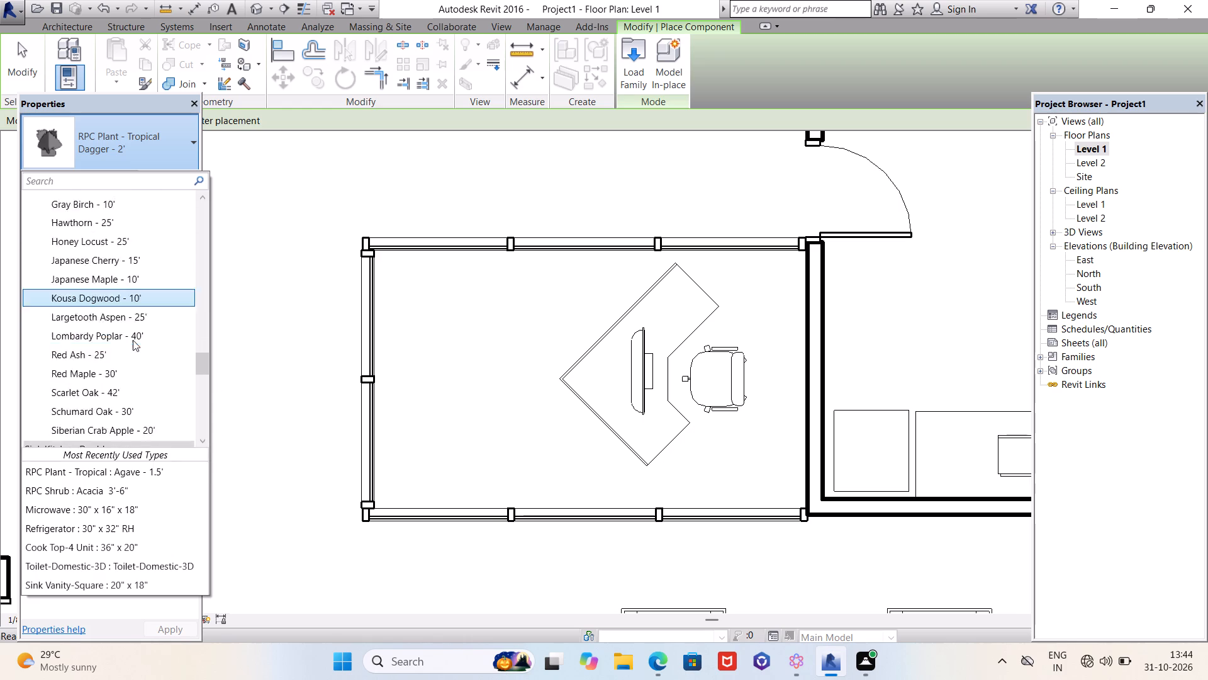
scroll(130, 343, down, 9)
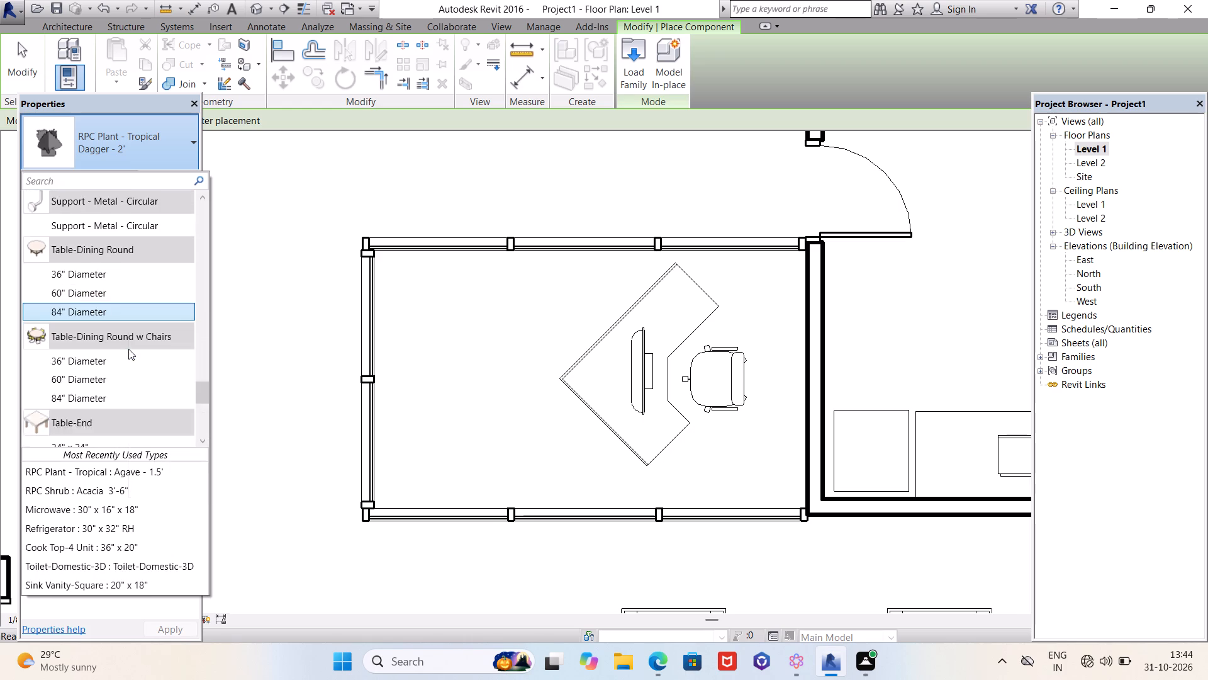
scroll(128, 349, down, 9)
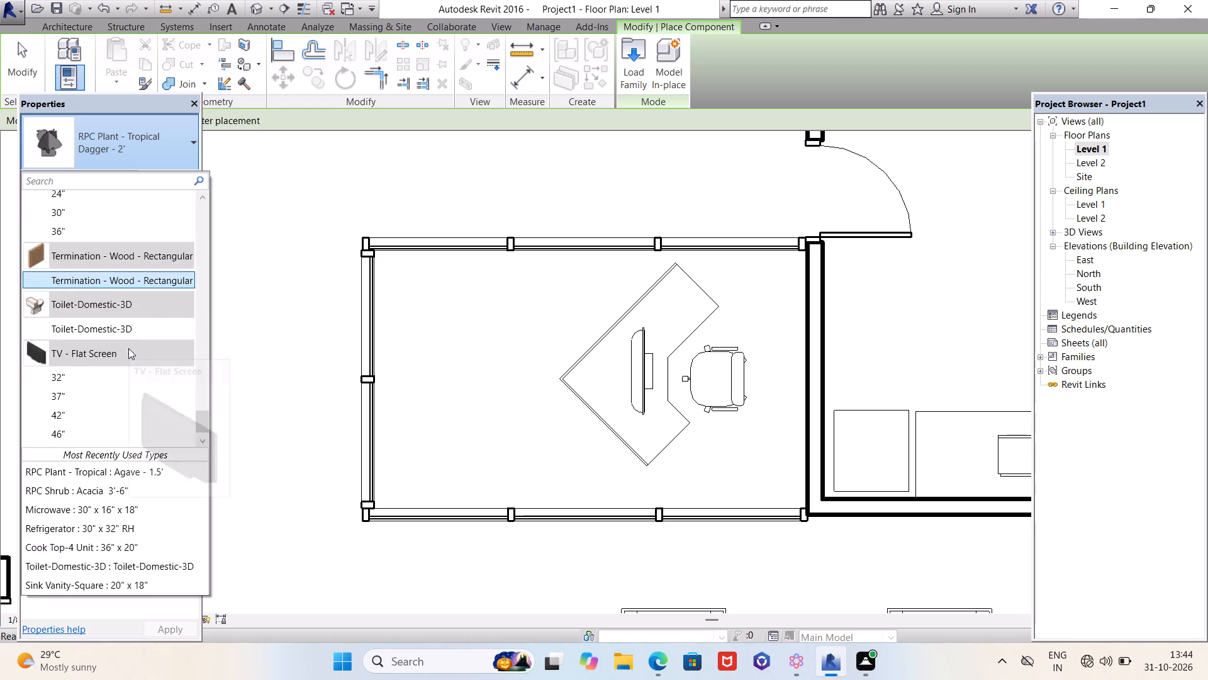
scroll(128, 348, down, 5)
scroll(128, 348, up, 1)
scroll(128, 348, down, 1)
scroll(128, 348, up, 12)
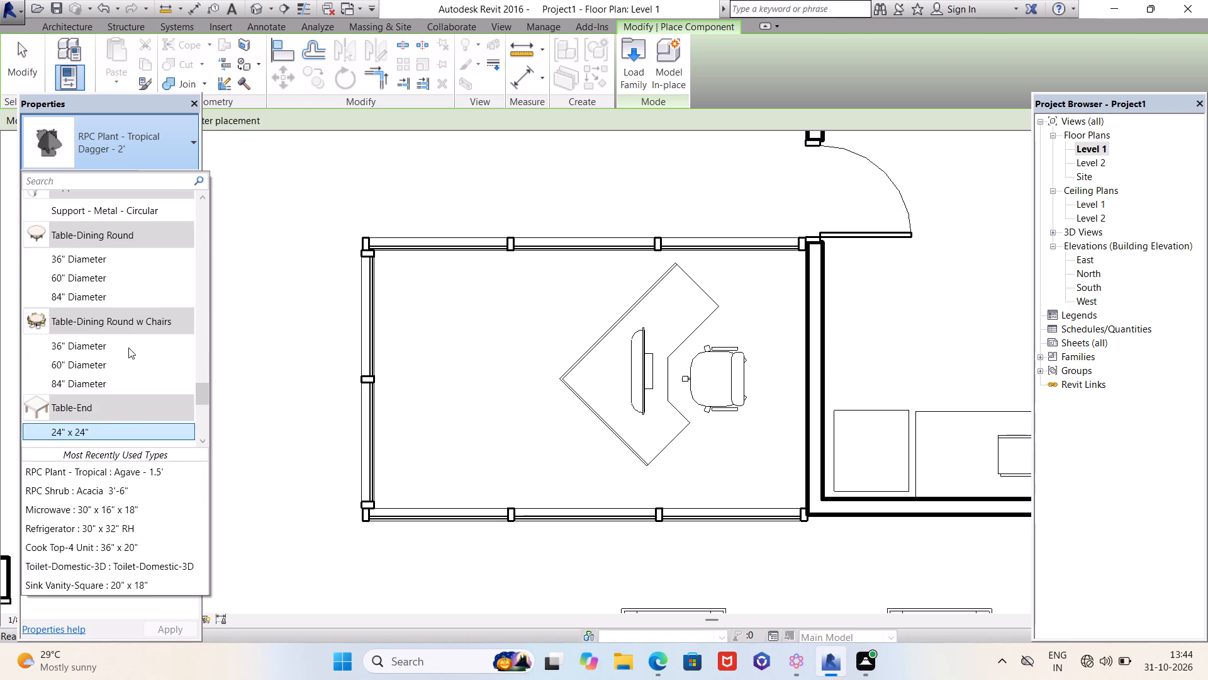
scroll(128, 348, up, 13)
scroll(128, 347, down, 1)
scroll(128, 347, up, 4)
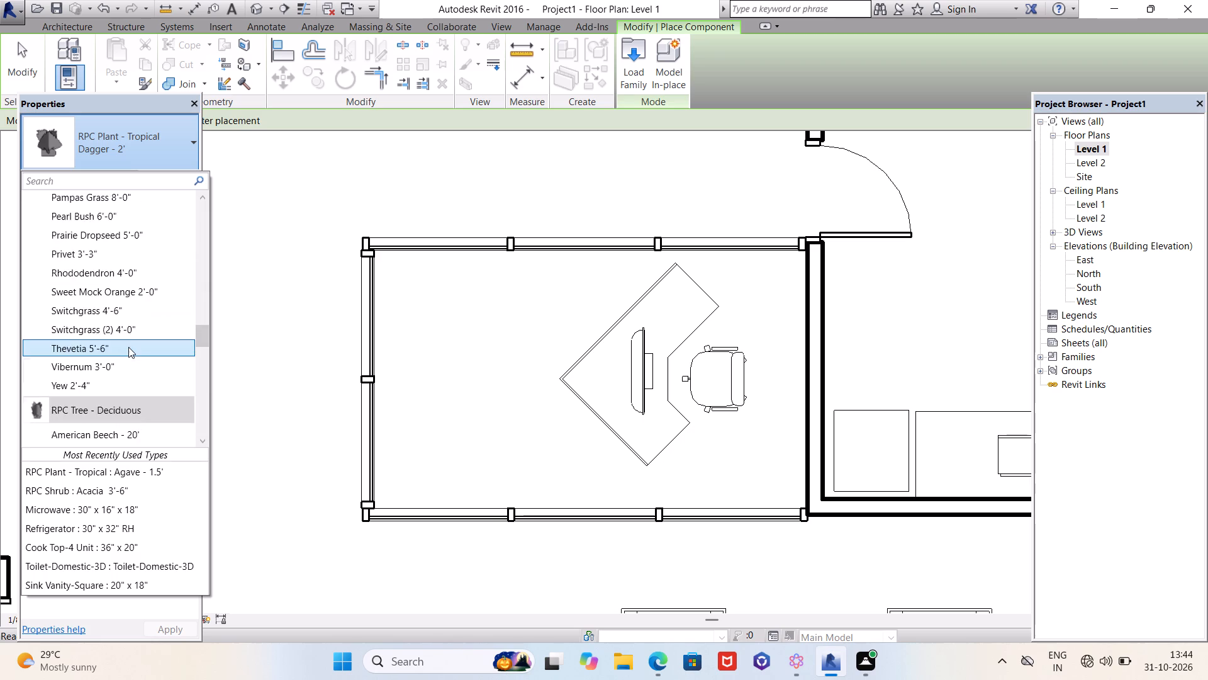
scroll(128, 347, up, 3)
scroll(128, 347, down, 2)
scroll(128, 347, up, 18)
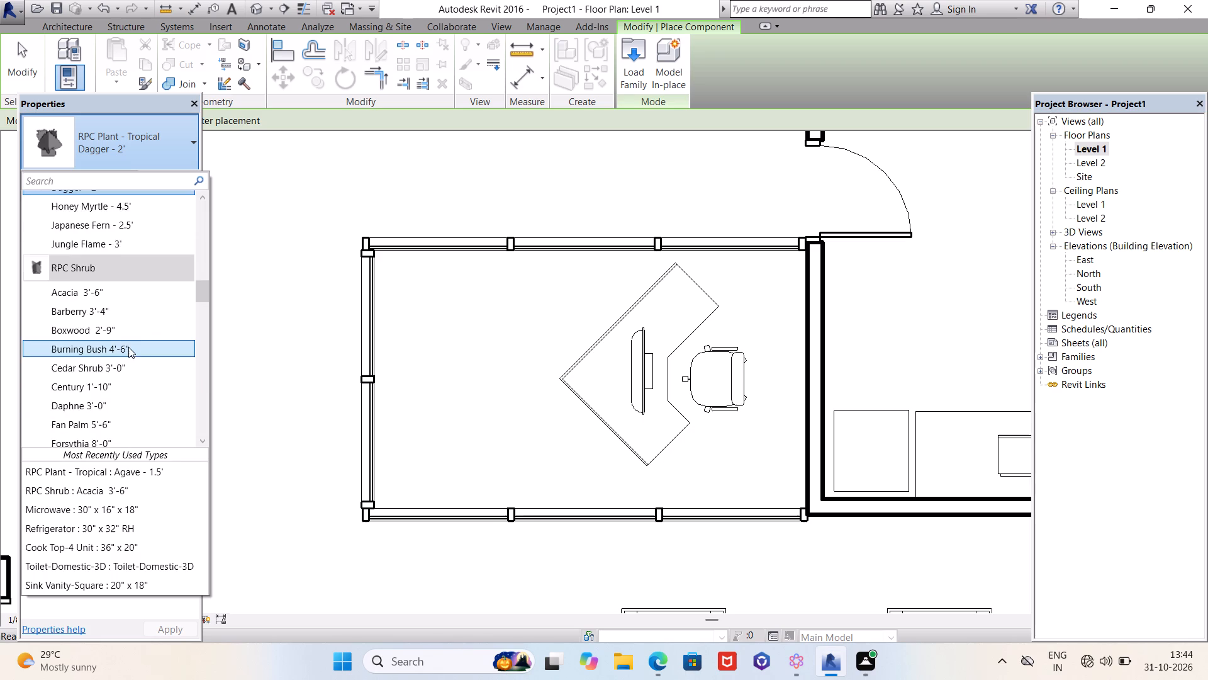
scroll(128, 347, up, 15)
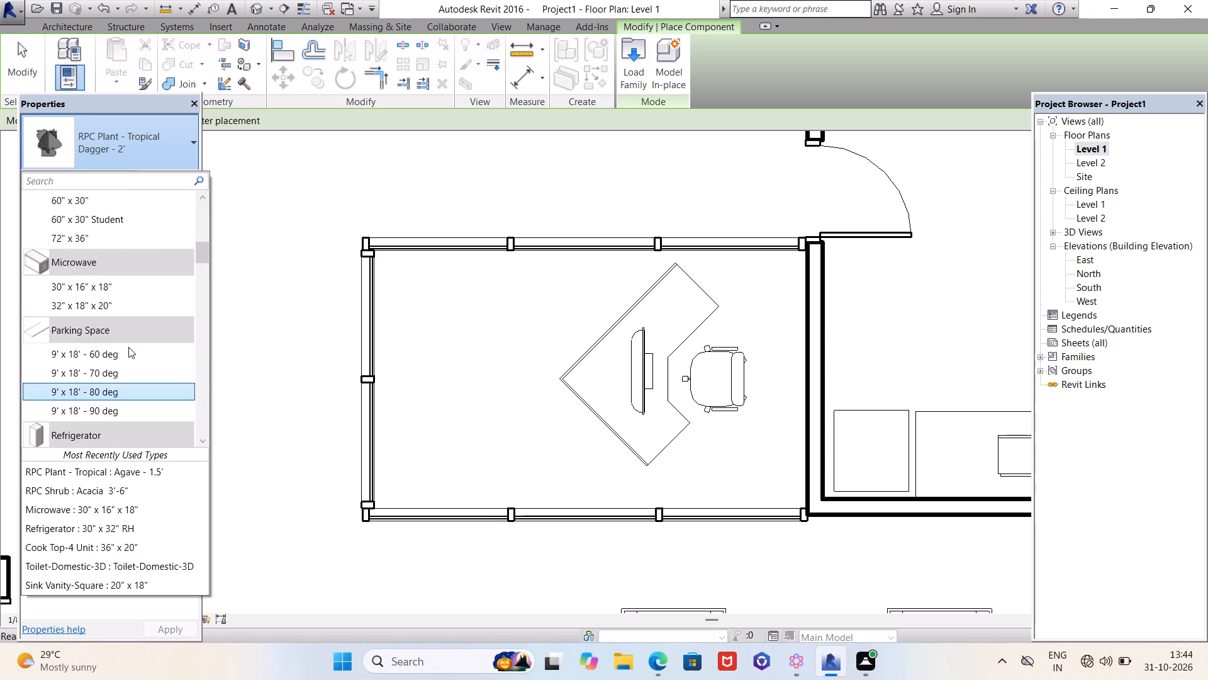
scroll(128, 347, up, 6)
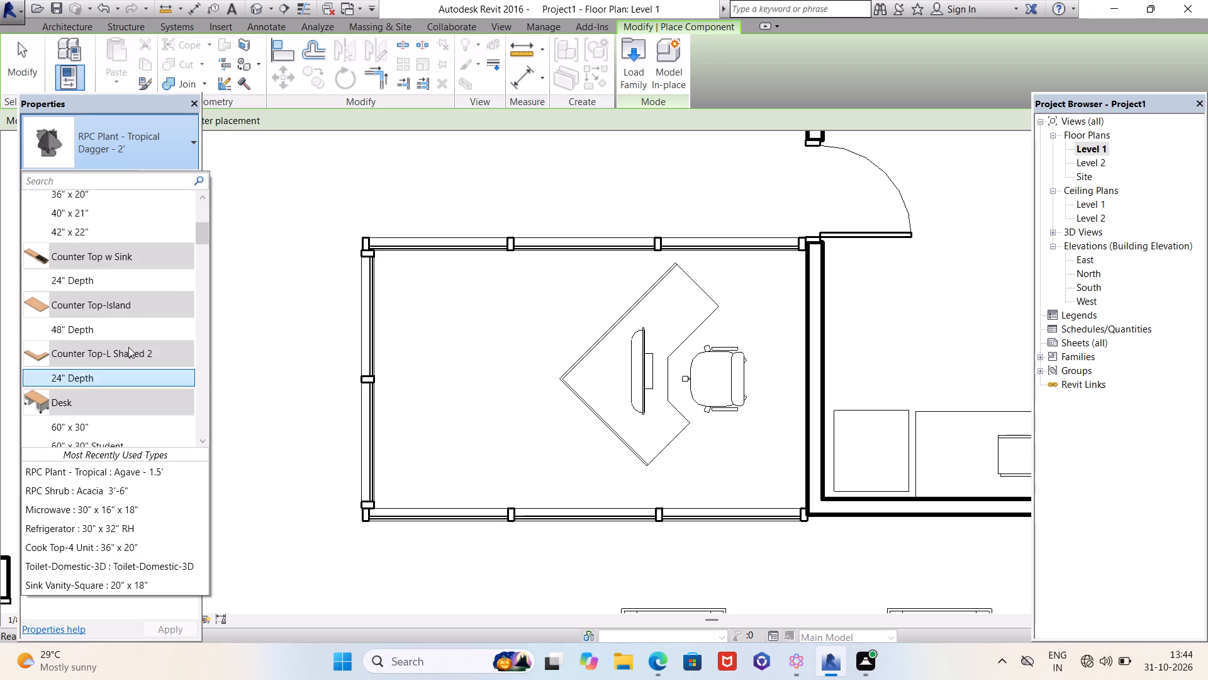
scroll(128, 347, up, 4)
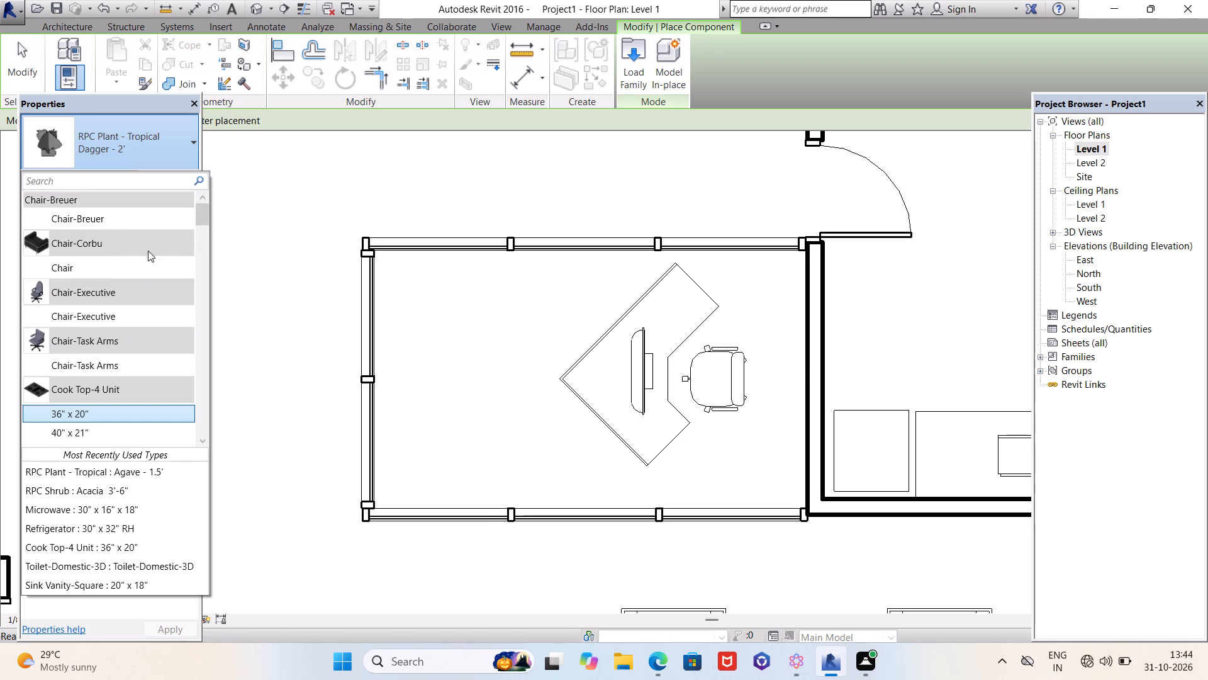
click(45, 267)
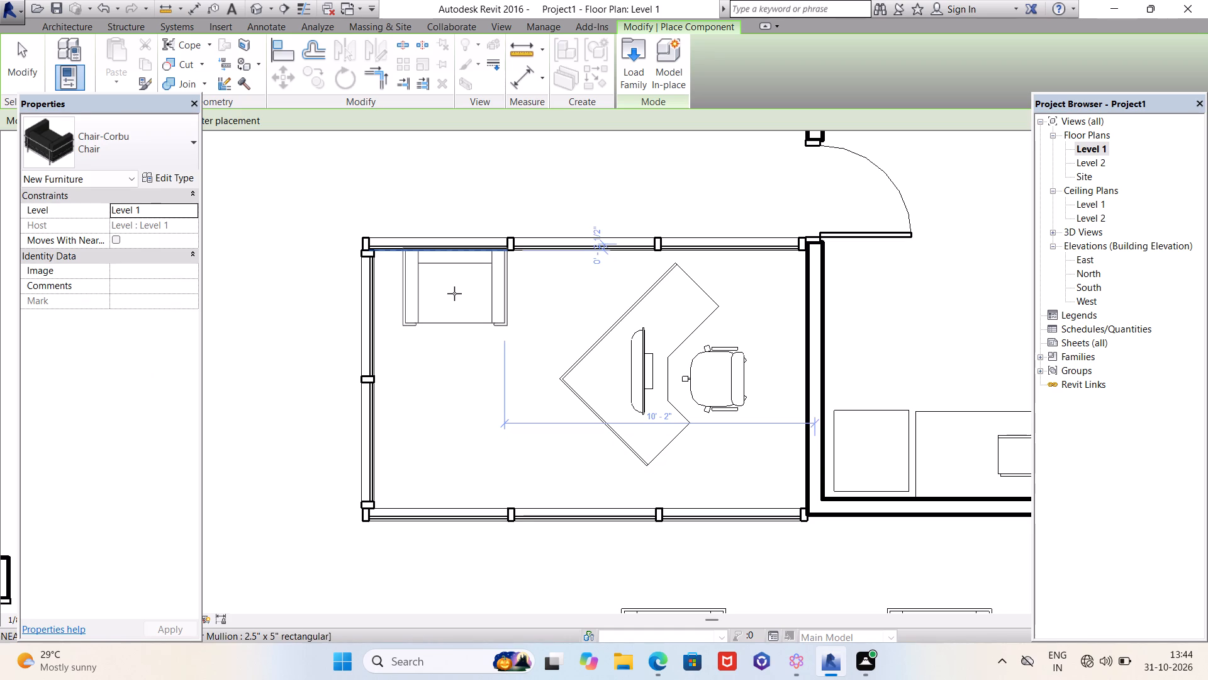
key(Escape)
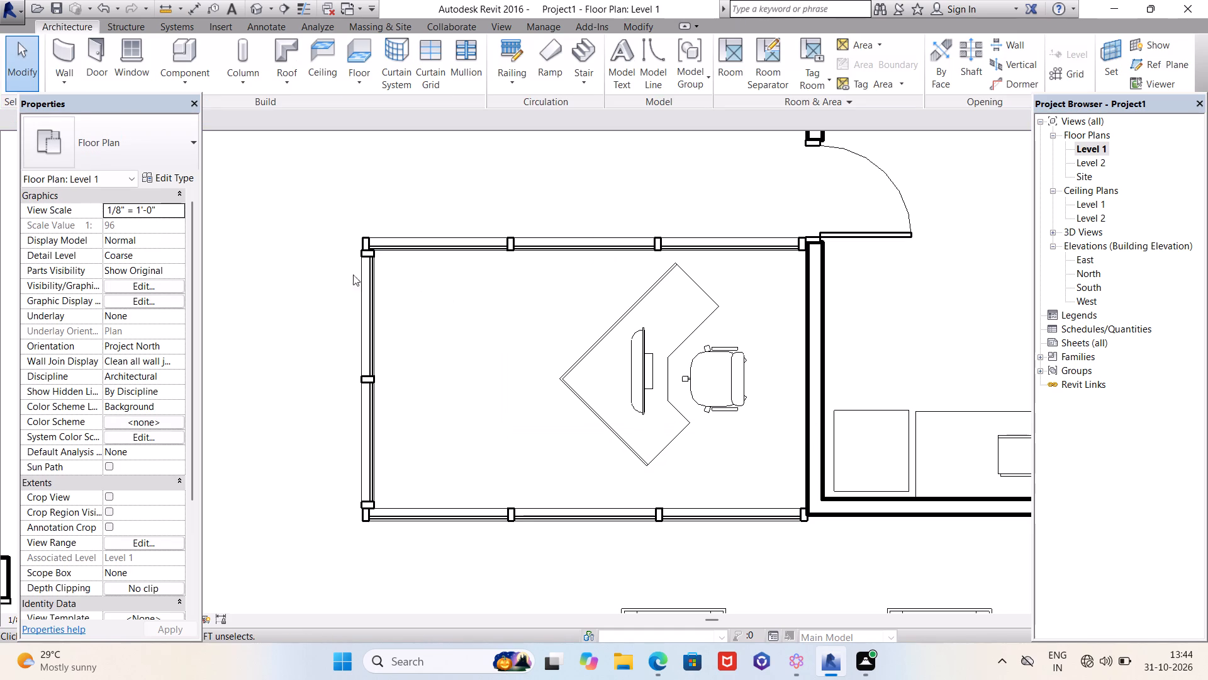
Load the Sofa family from the Seating folder of the Furniture library for component placement.
click(182, 45)
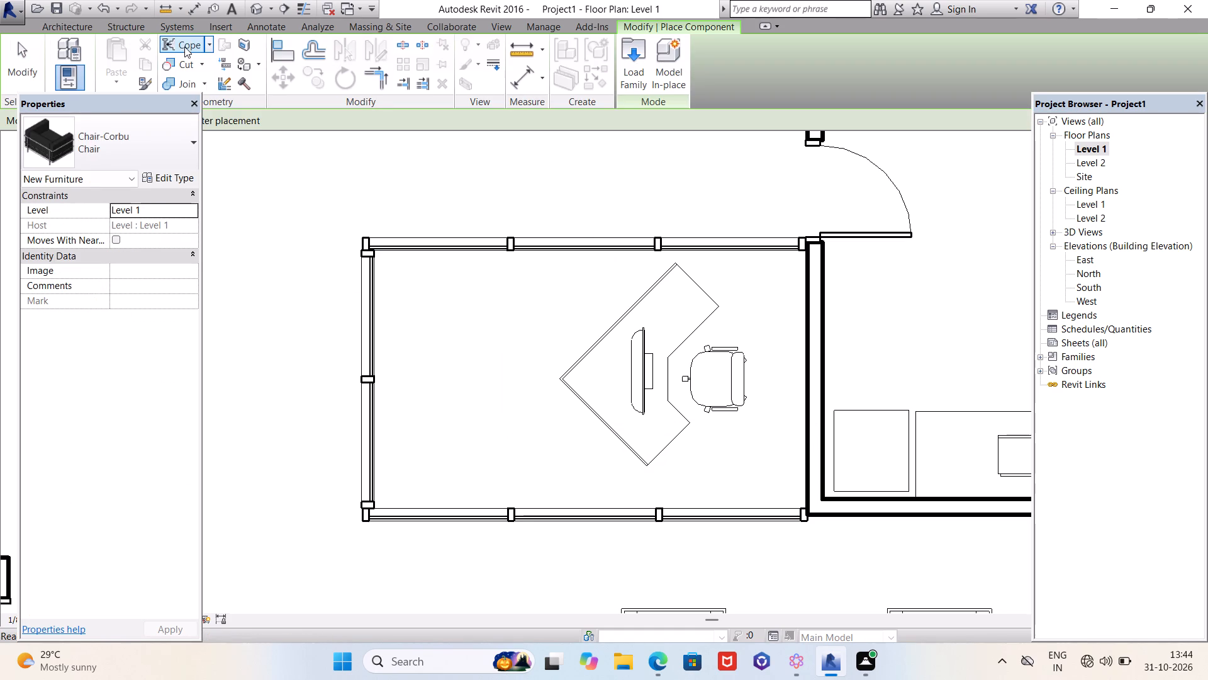
click(633, 55)
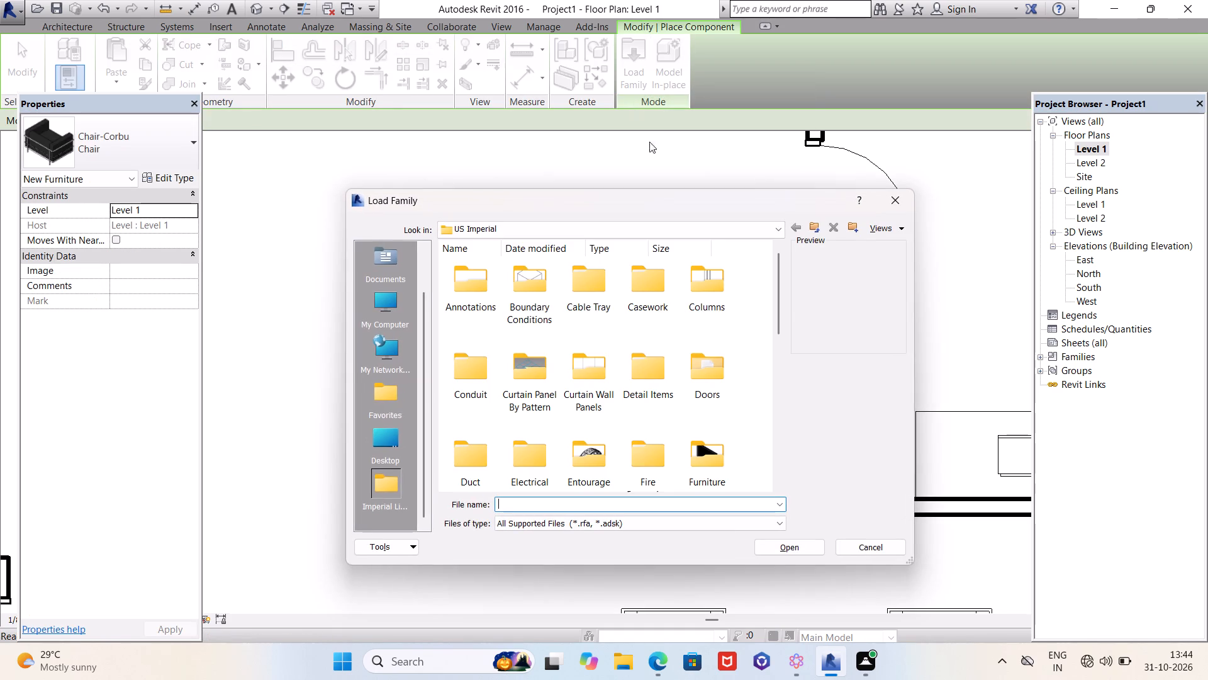
double_click(705, 436)
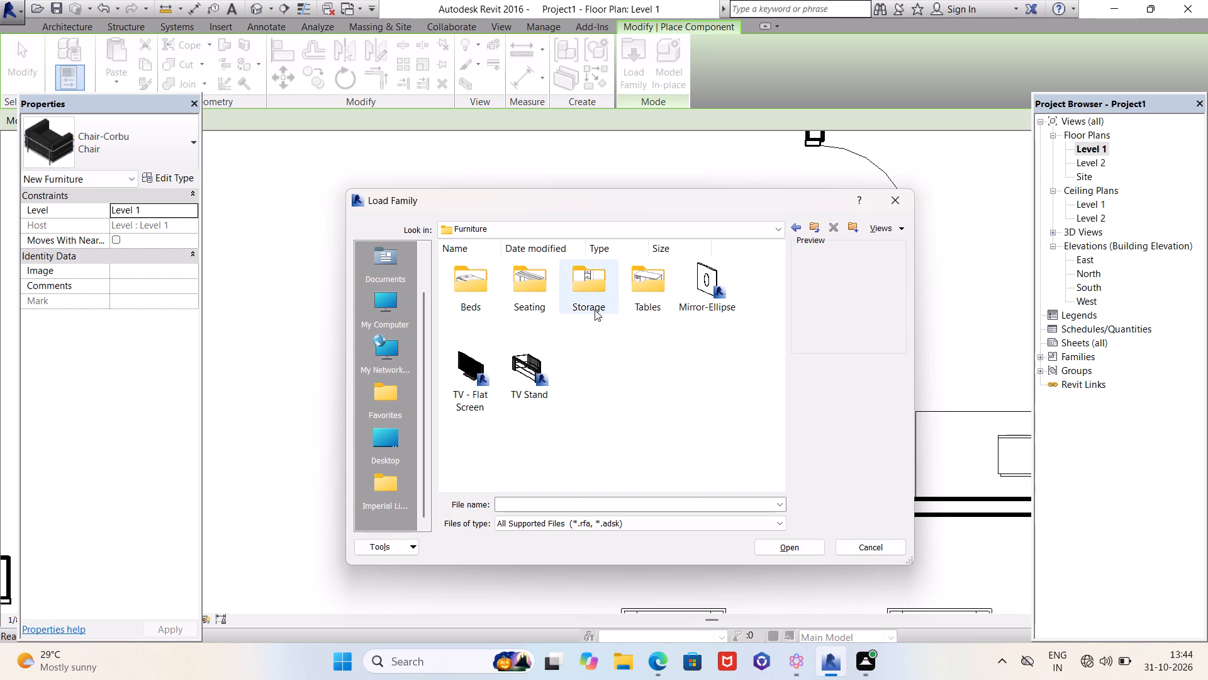
double_click(523, 276)
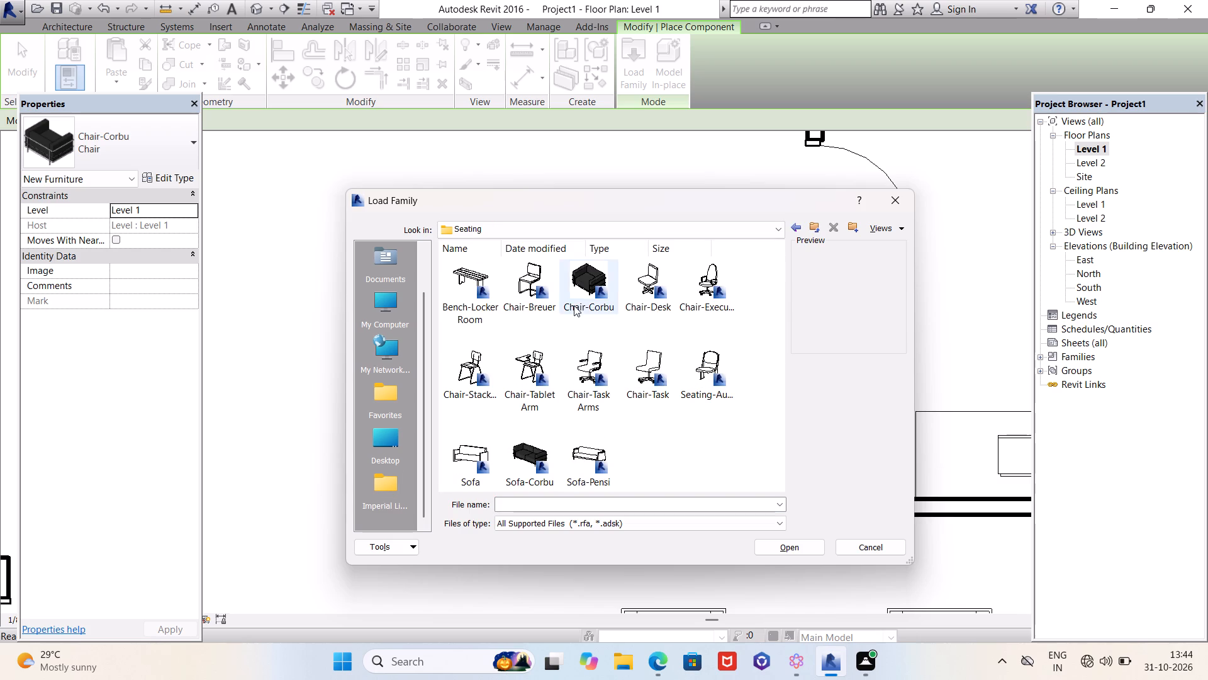
click(542, 450)
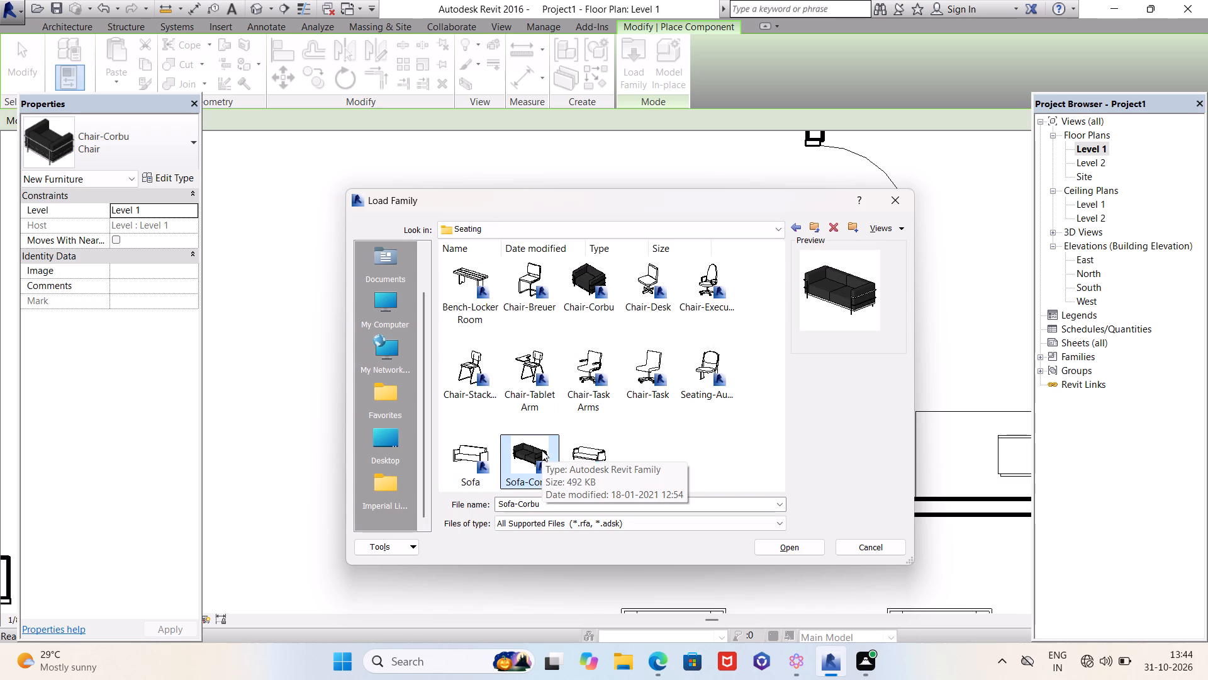
click(496, 455)
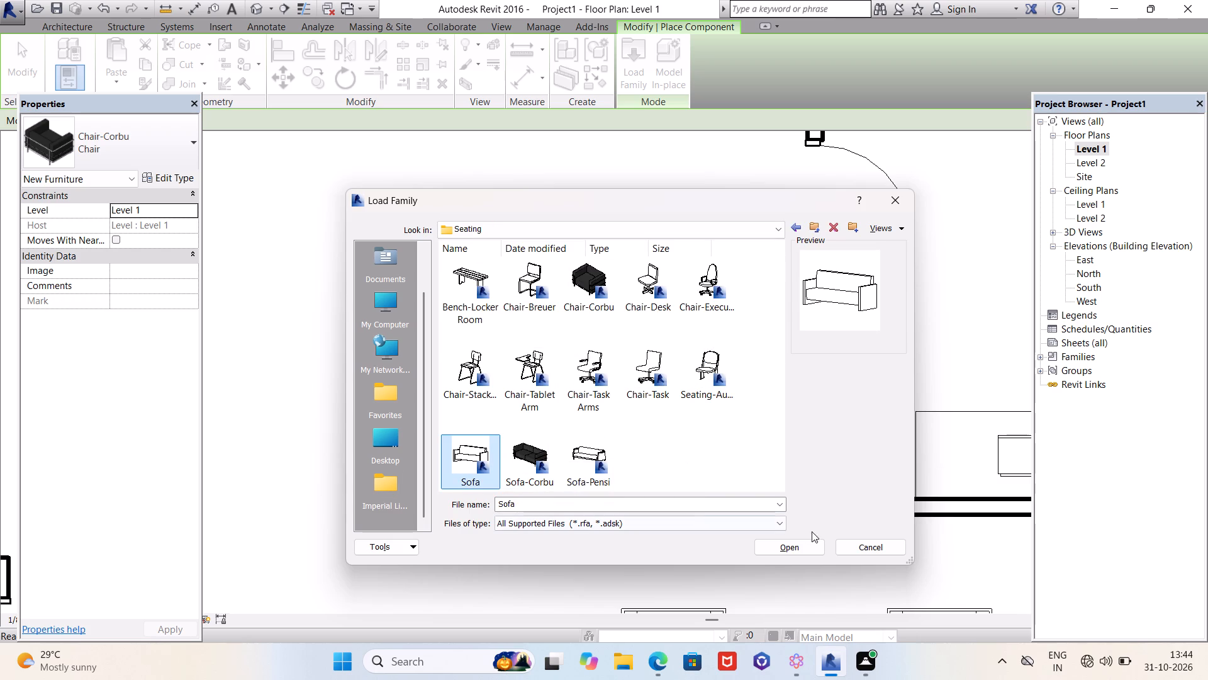
click(806, 547)
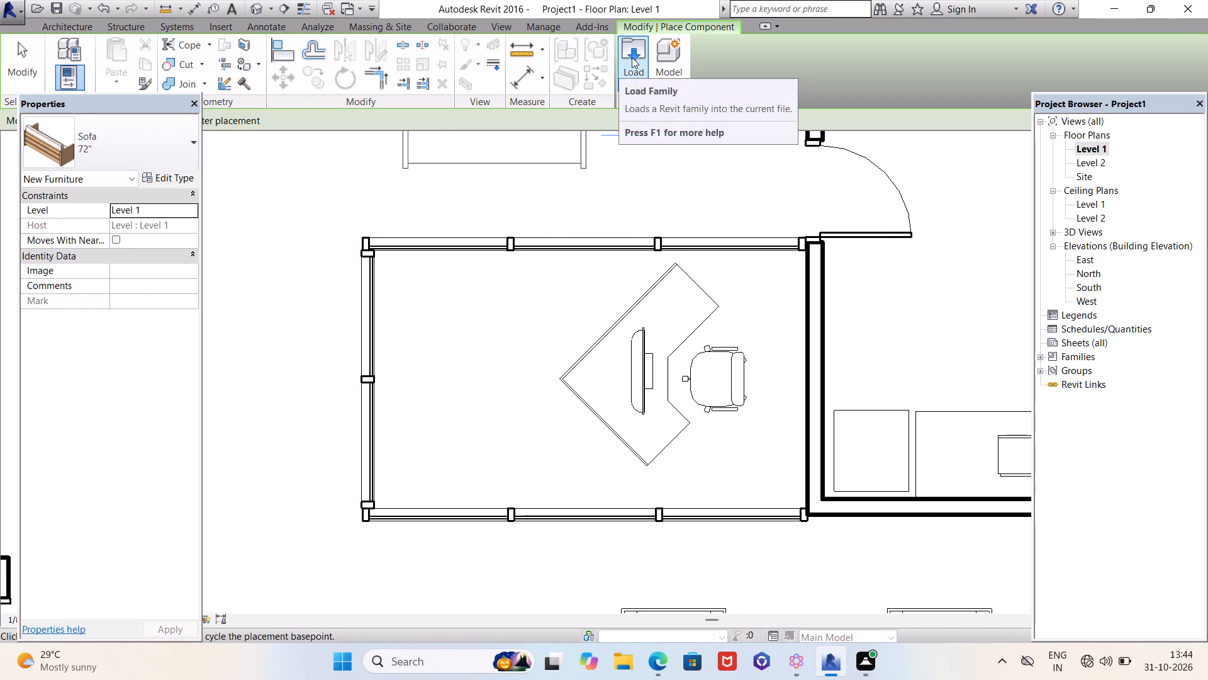
Load the Sofa-Pensi family from the Seating folder of the Furniture library.
click(632, 57)
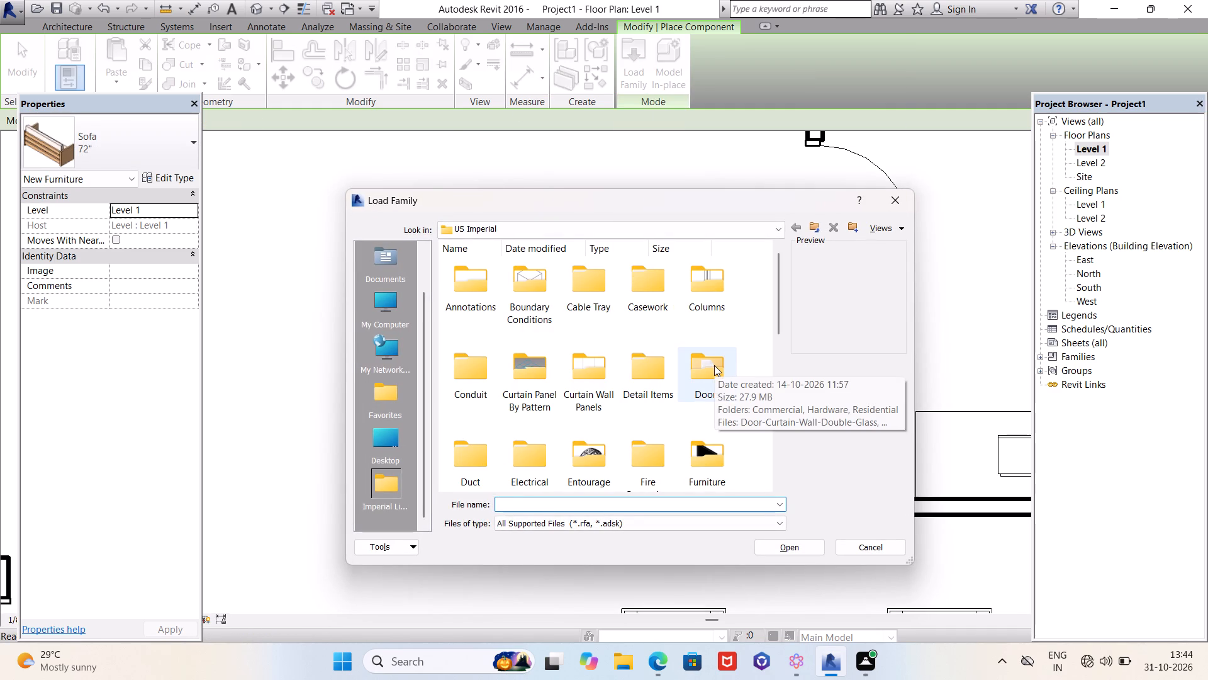
double_click(708, 452)
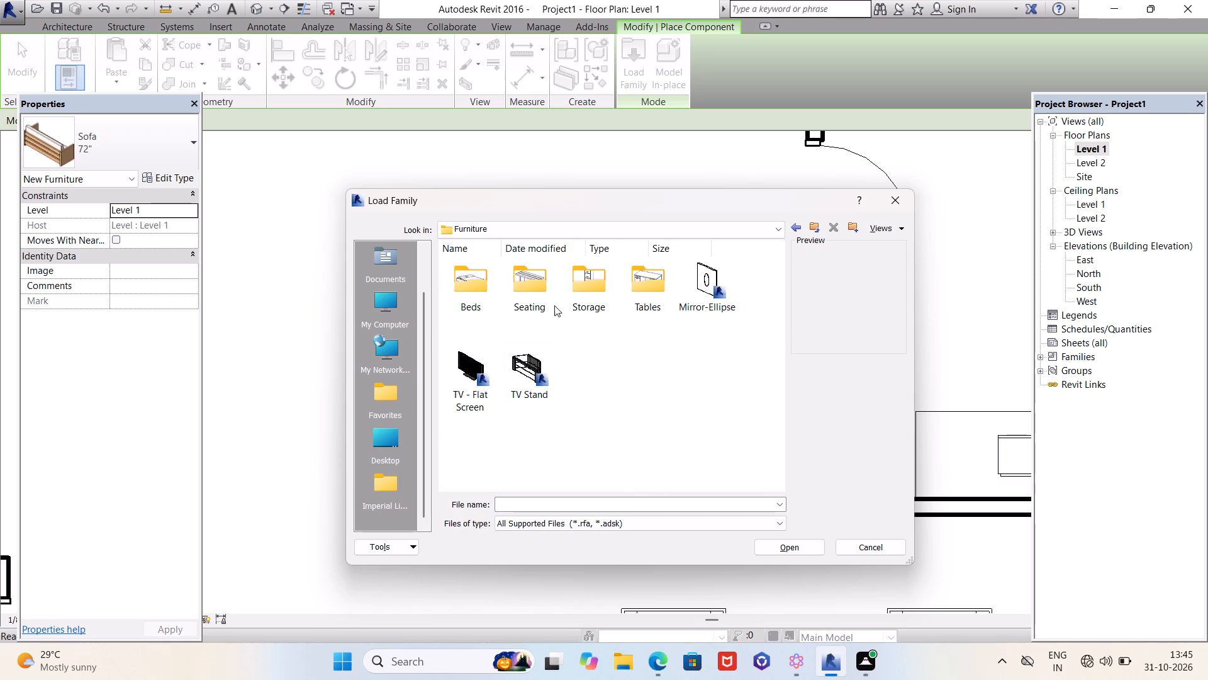
double_click(534, 272)
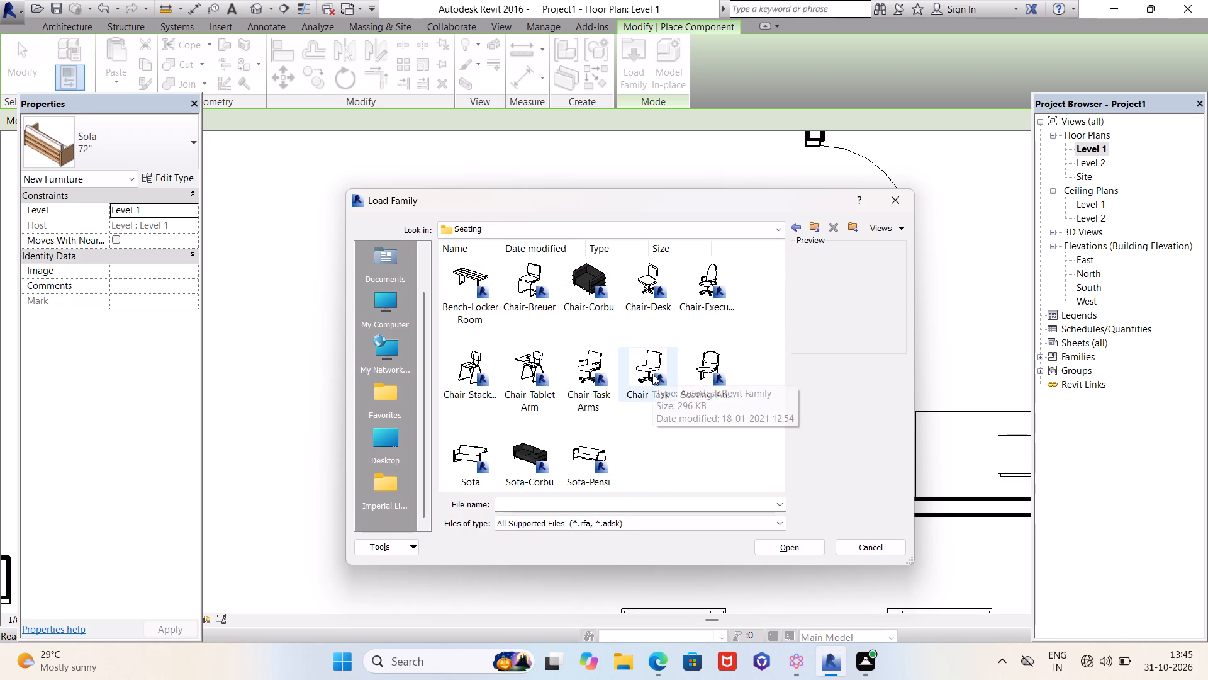
click(605, 449)
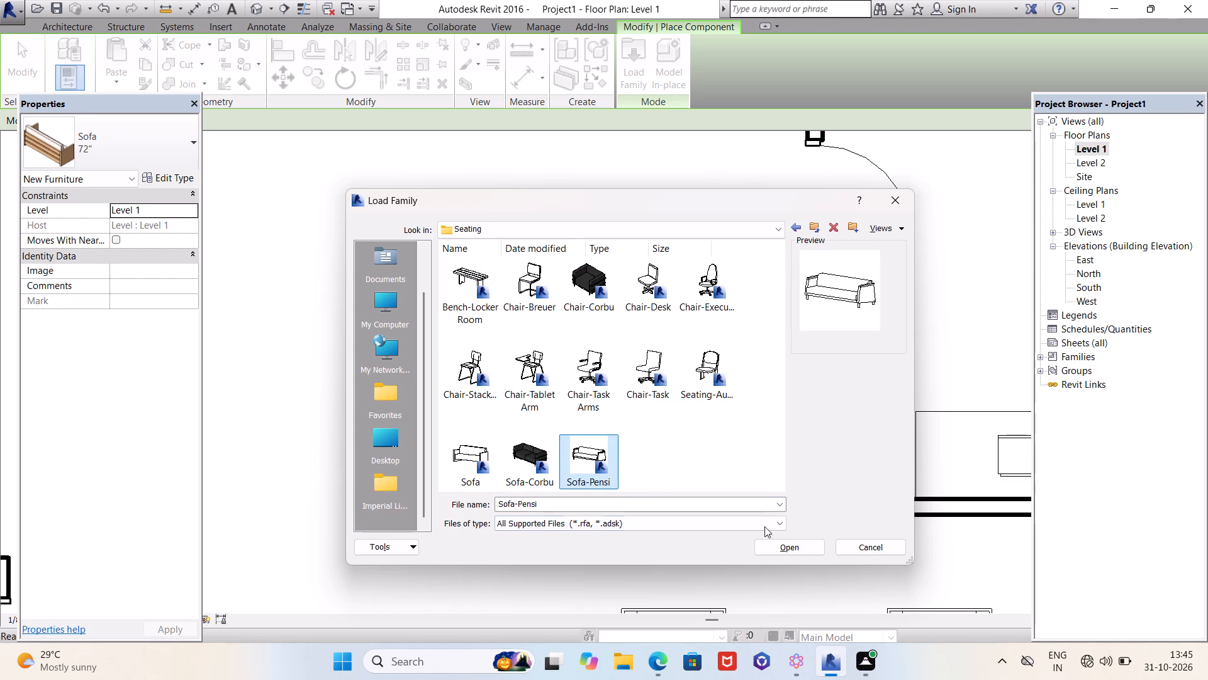
click(790, 544)
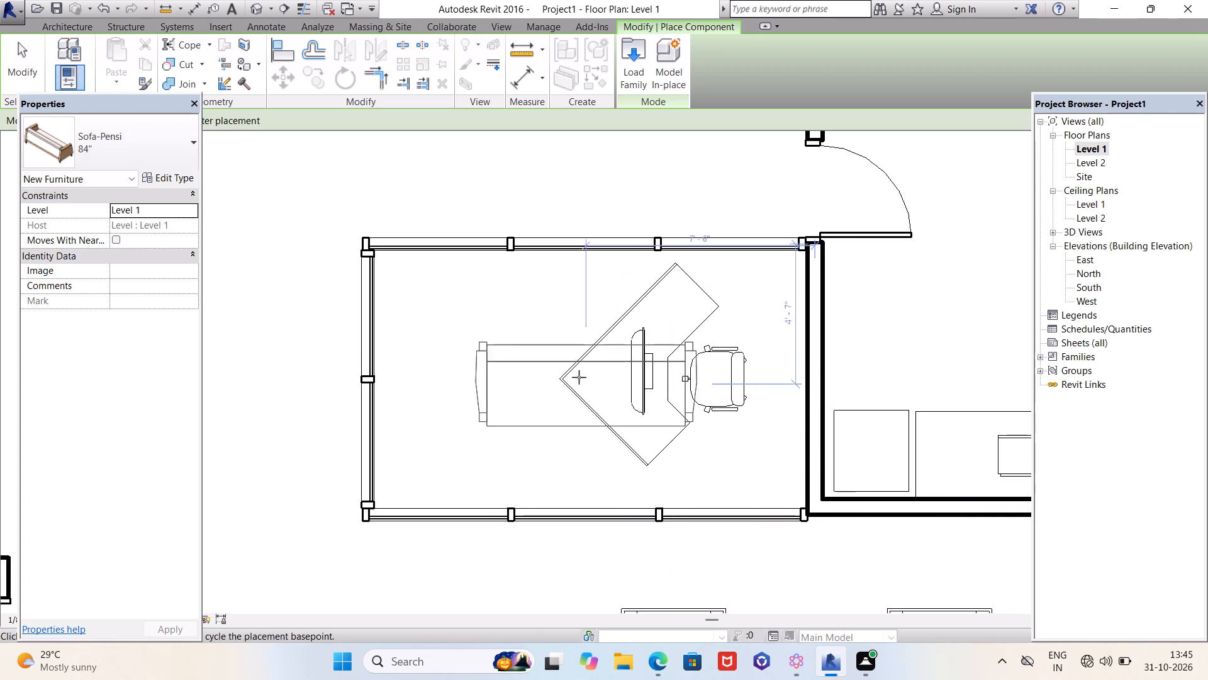
Place a 65" Sofa-Pensi in the enclosure's northwest corner, back facing north, centred about 1'-9" from the north glazing and 11'-4" from the east wall.
key(space)
key(space)
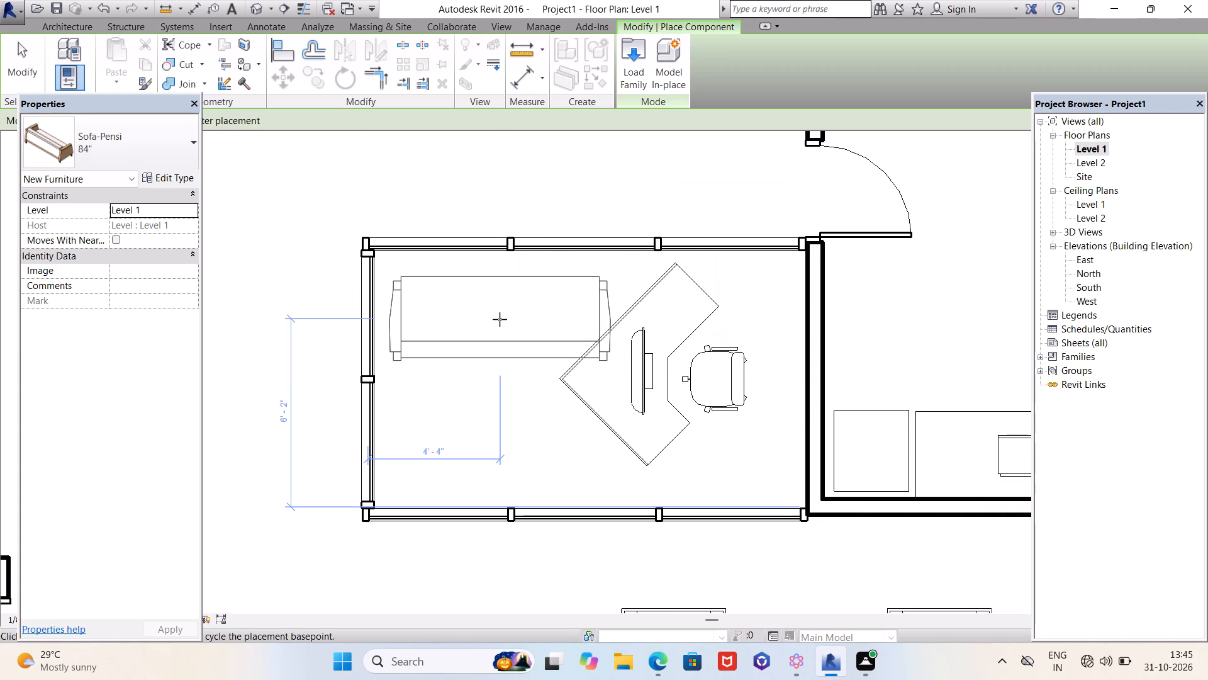
key(space)
key(space)
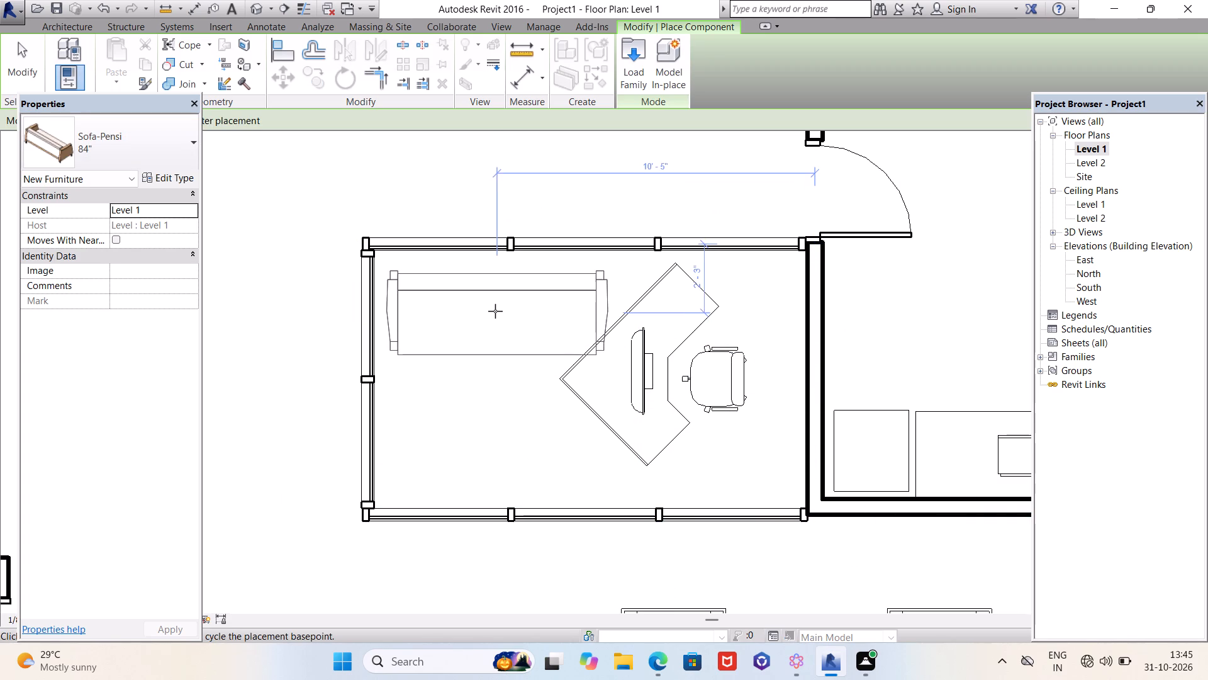
click(147, 160)
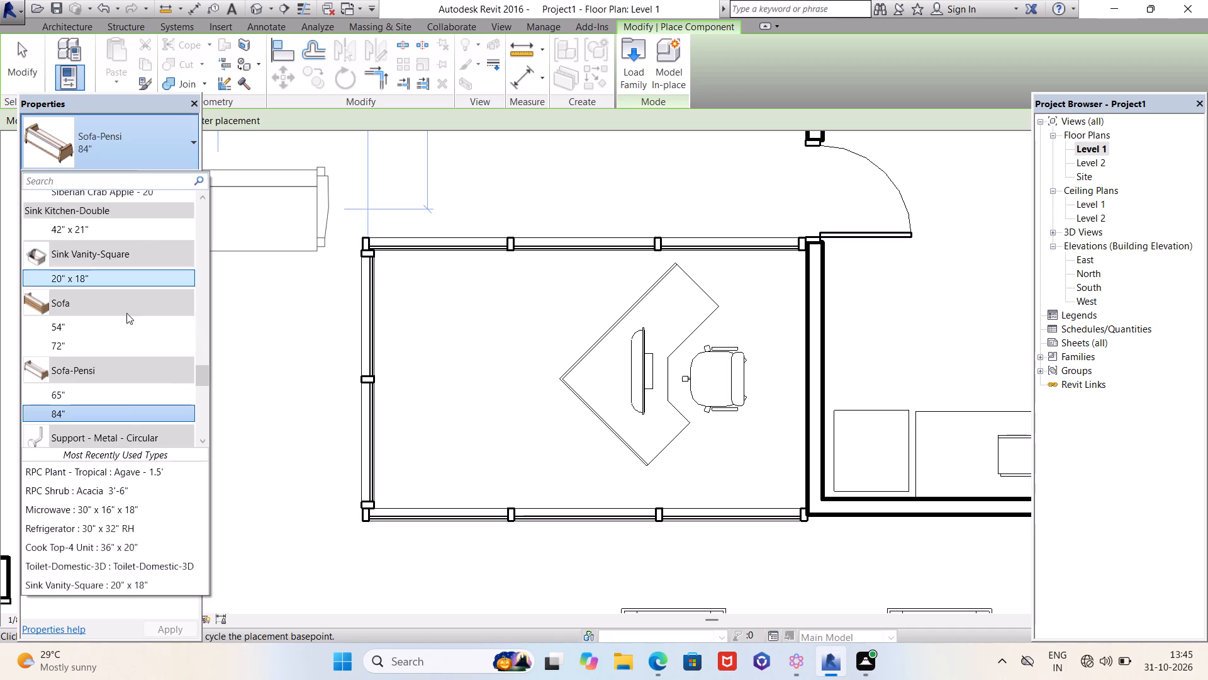
scroll(142, 395, down, 2)
click(133, 321)
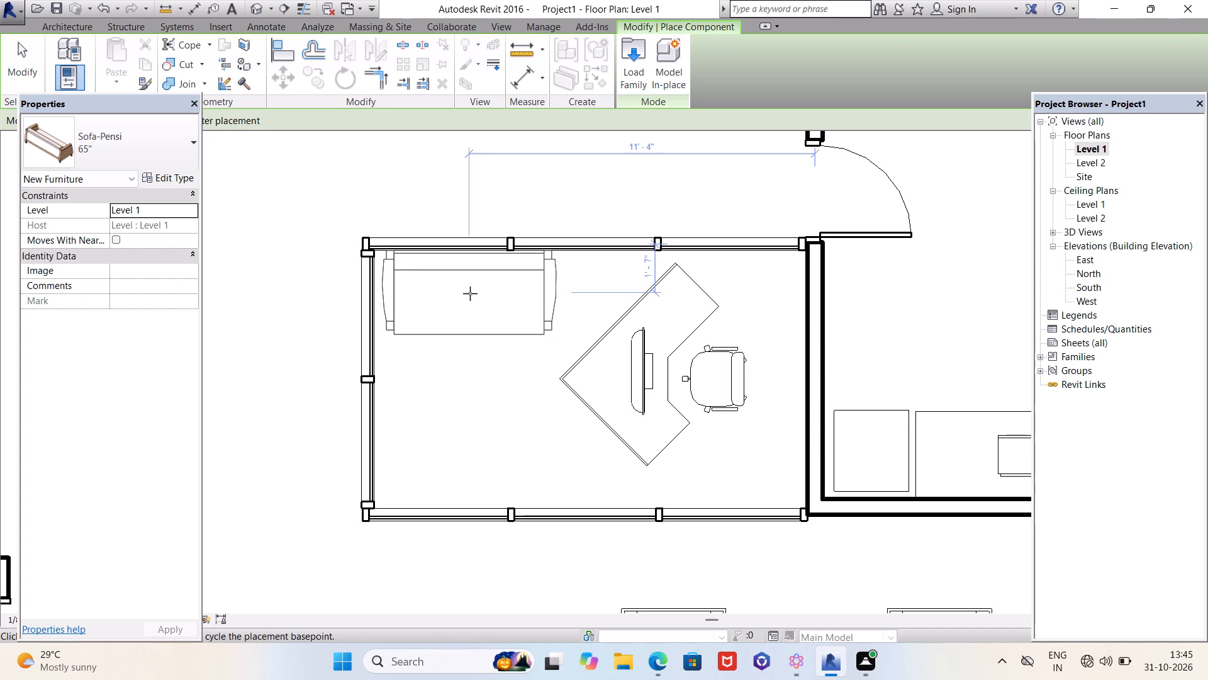
click(469, 297)
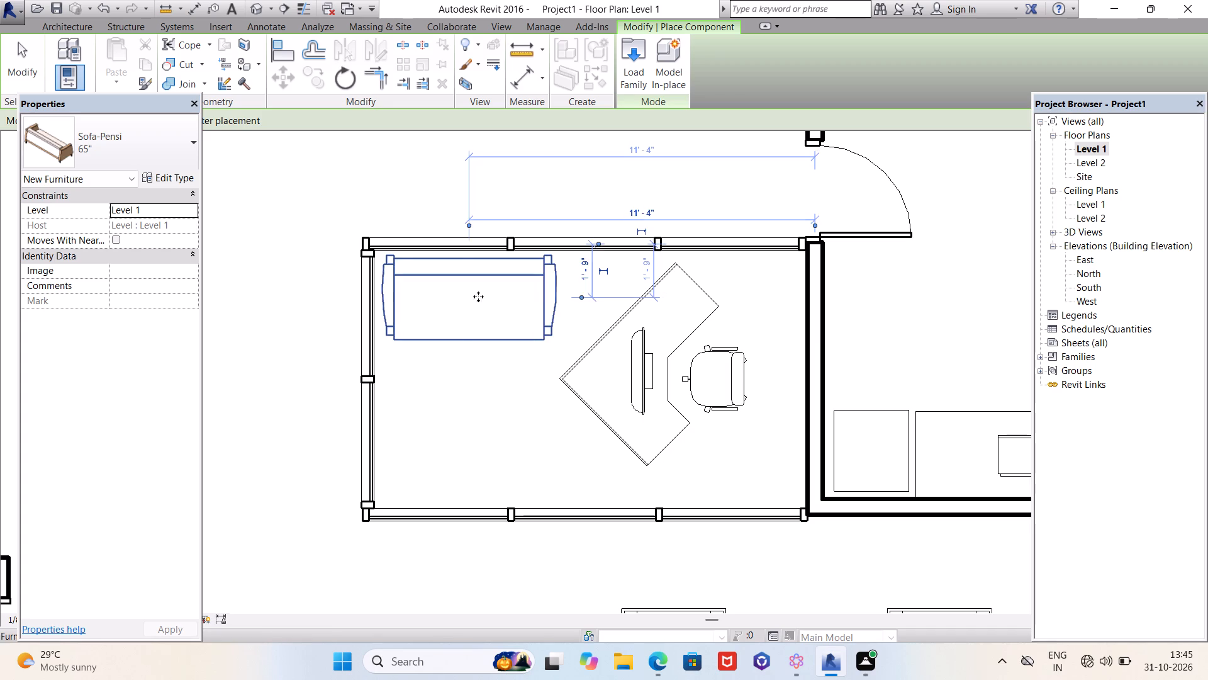
scroll(646, 297, down, 6)
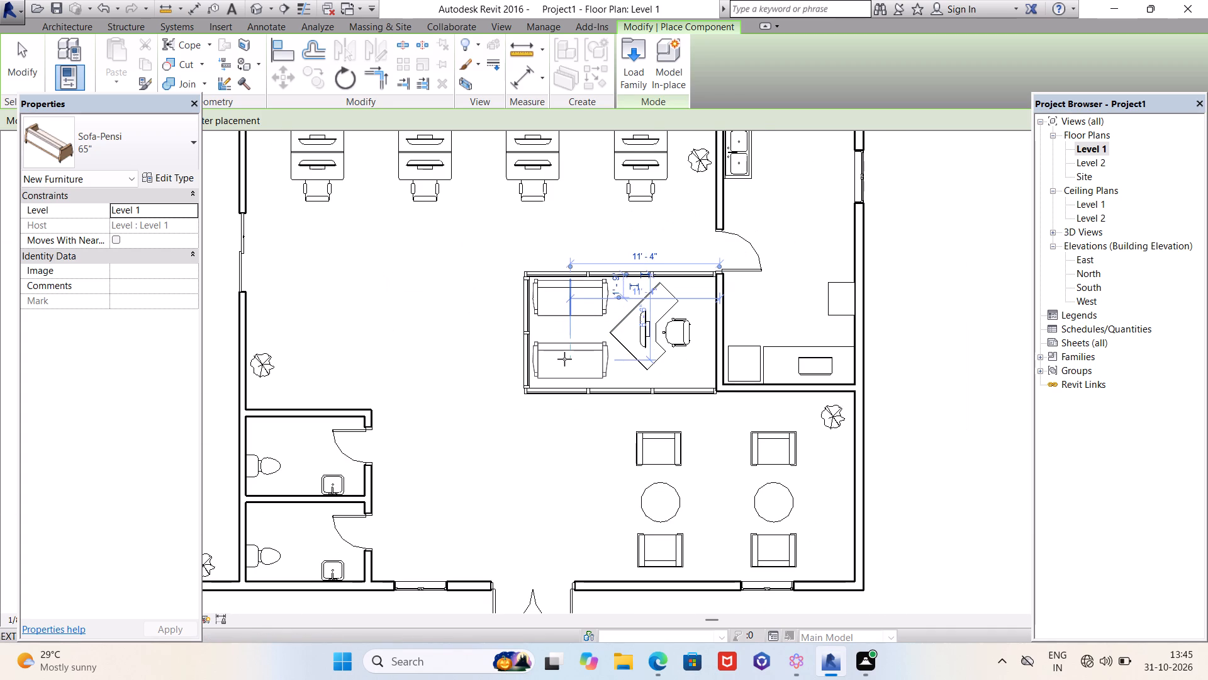
key(Escape)
key(Escape)
Examine the furnished Storefront enclosure in the Level 1 plan and the whole office layout in the default 3D view, without saving.
middle_drag(564, 359, 613, 351)
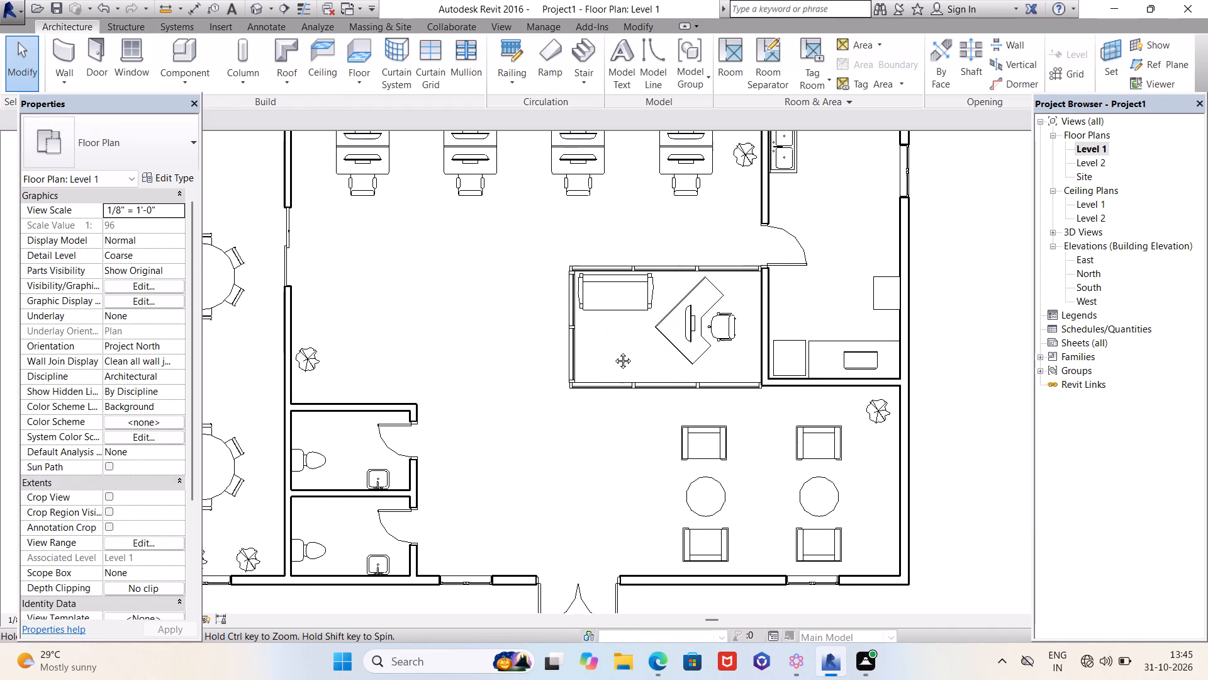
middle_drag(613, 351, 592, 360)
scroll(592, 360, up, 1)
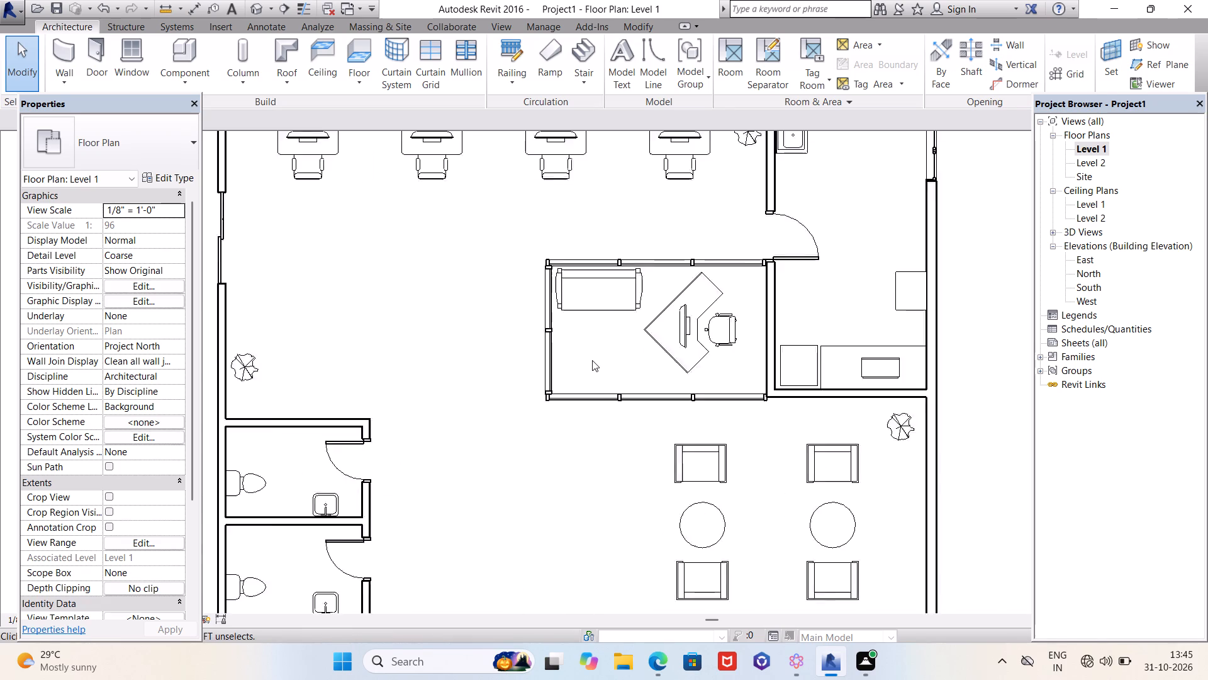
scroll(592, 360, up, 2)
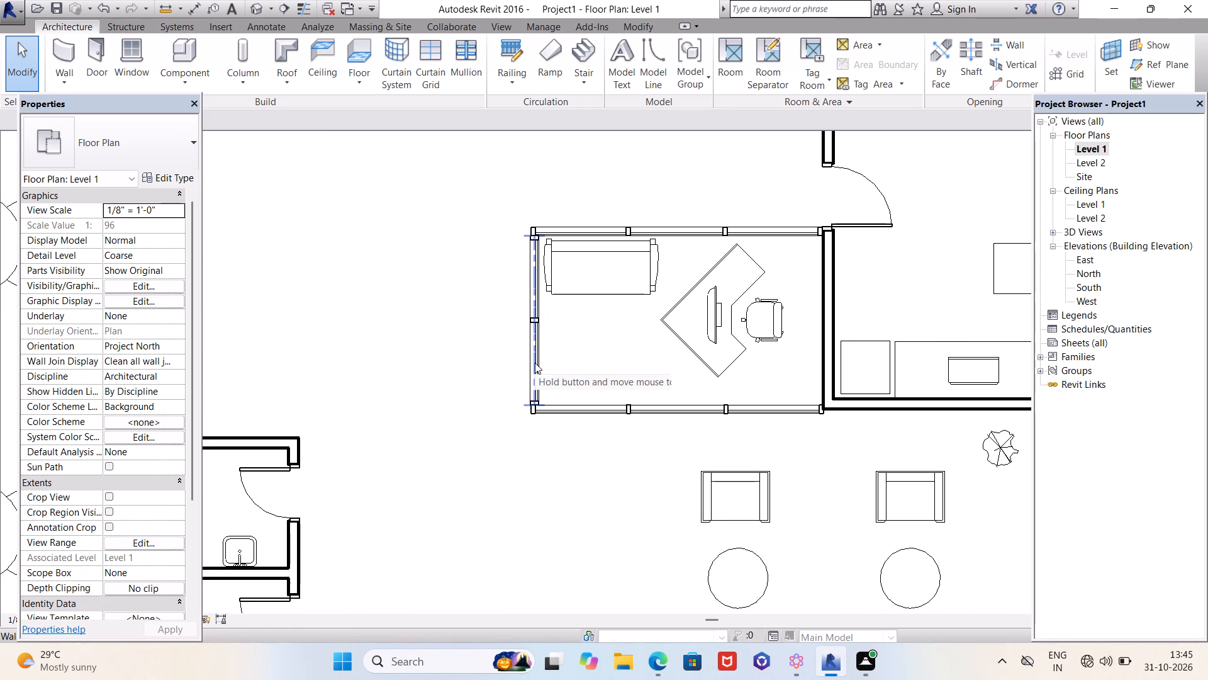
click(260, 8)
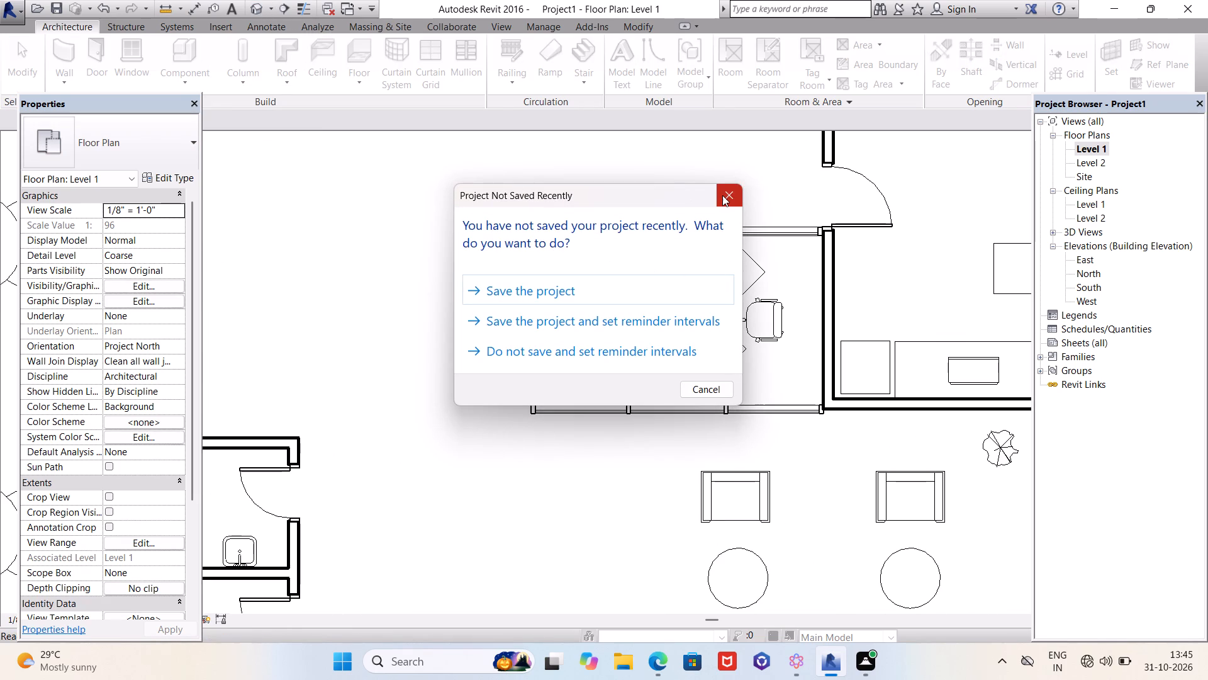
click(722, 195)
scroll(634, 364, down, 5)
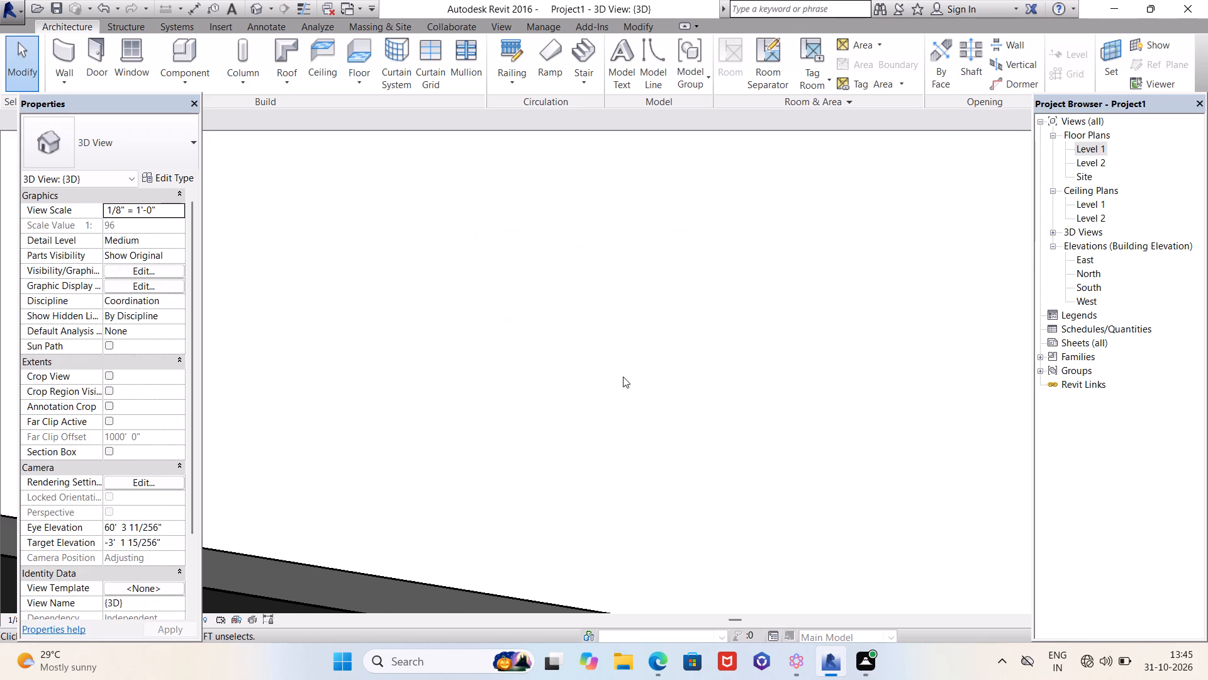
scroll(620, 381, down, 8)
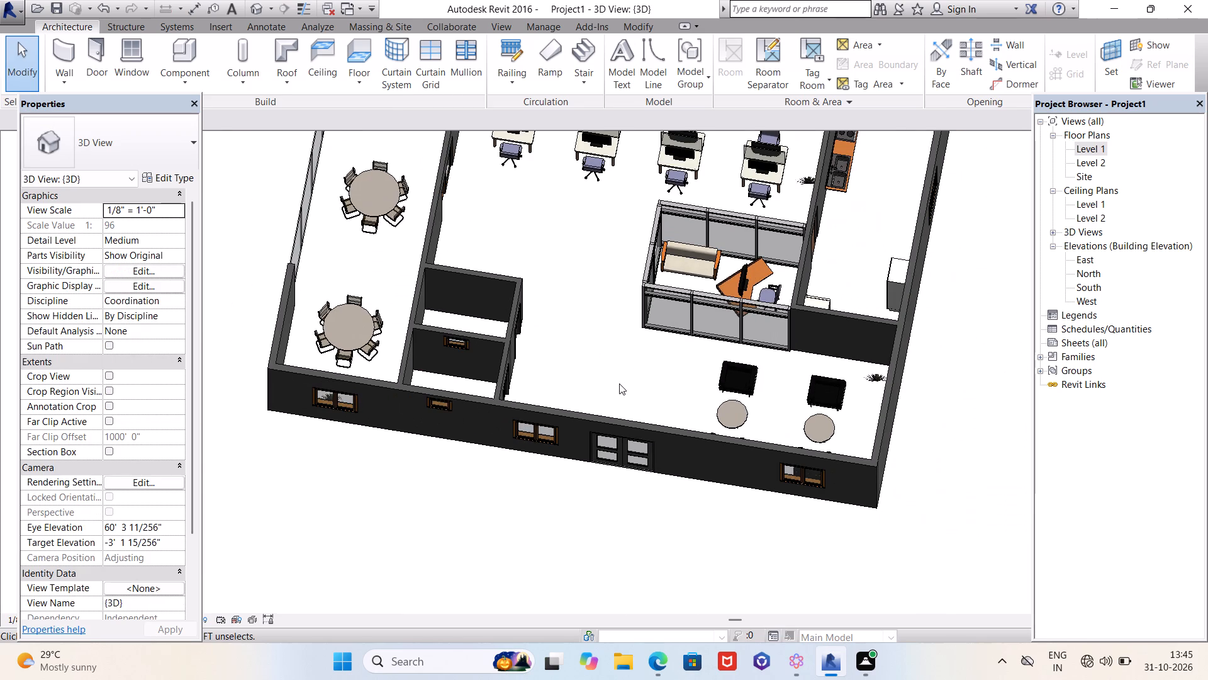
shift+middle_drag(618, 383, 809, 334)
scroll(983, 225, up, 4)
scroll(689, 353, down, 4)
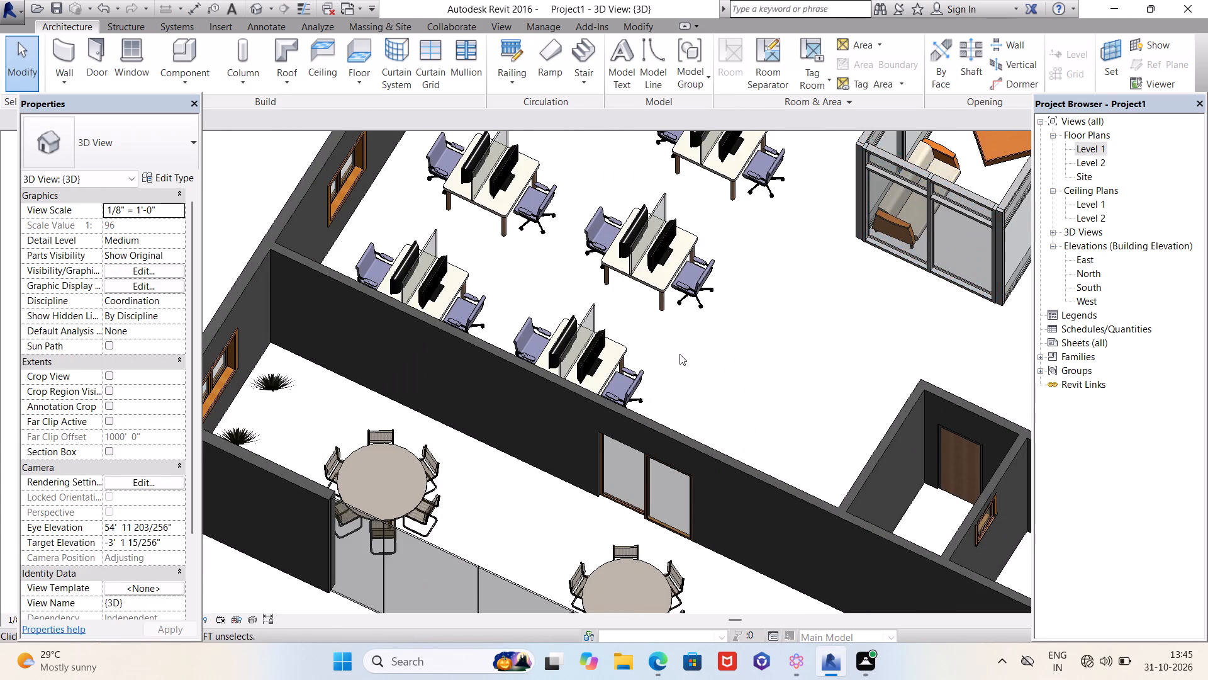
scroll(679, 352, down, 4)
shift+middle_drag(709, 336, 807, 252)
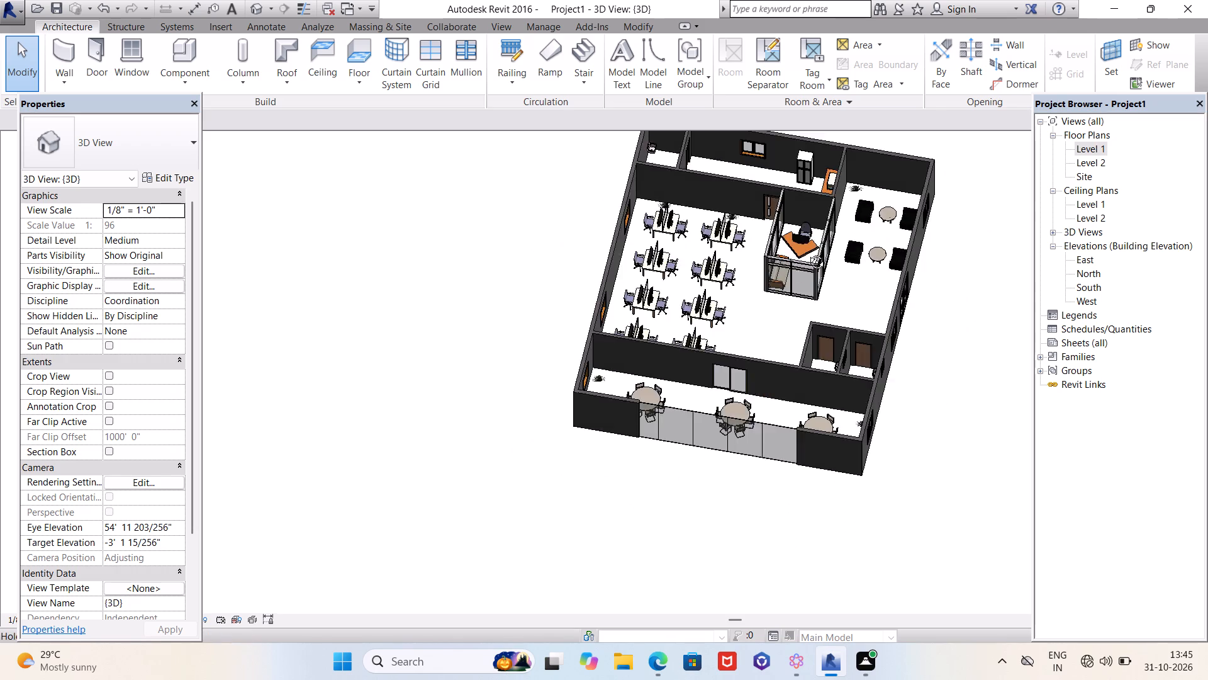
shift+middle_drag(807, 252, 728, 228)
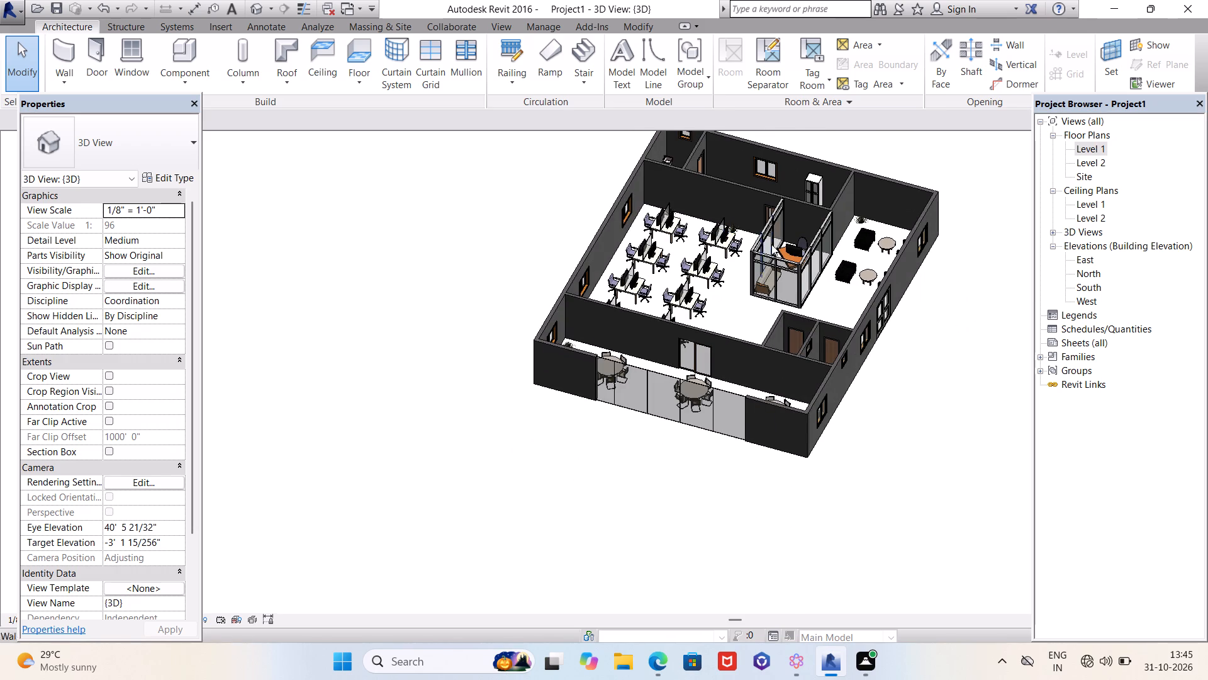
Unpin and delete the intermediate horizontal mullion in the south bay of the Storefront enclosure's west side.
scroll(783, 247, up, 13)
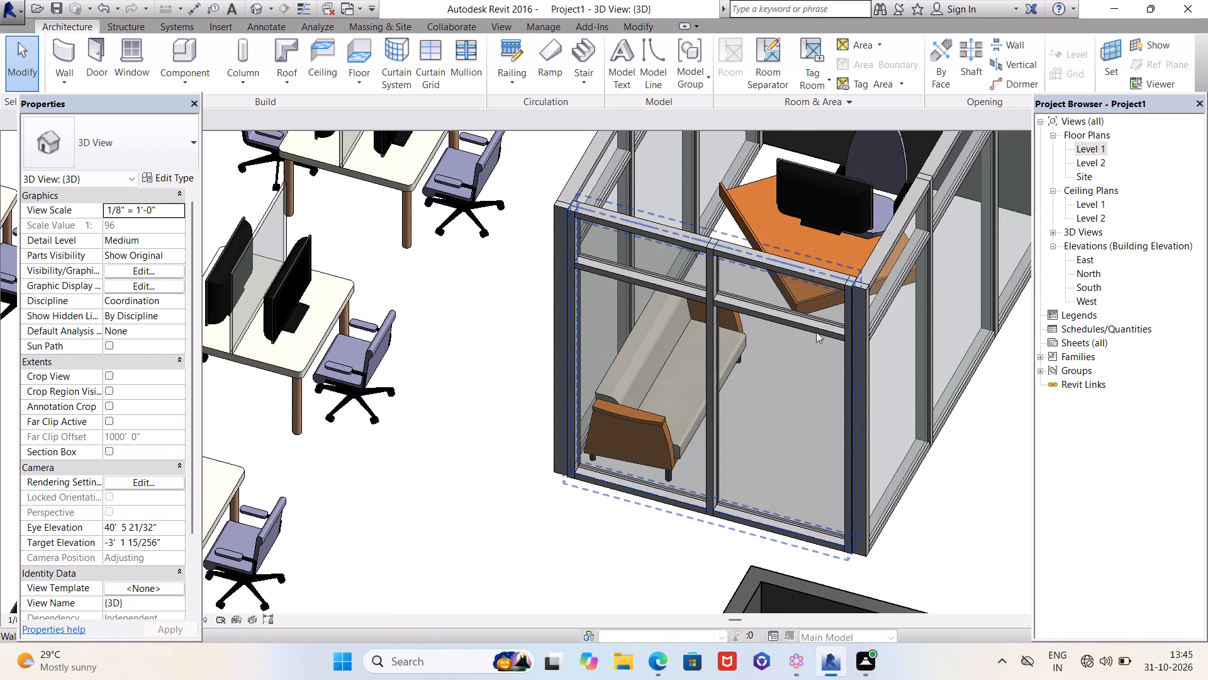
scroll(816, 332, up, 4)
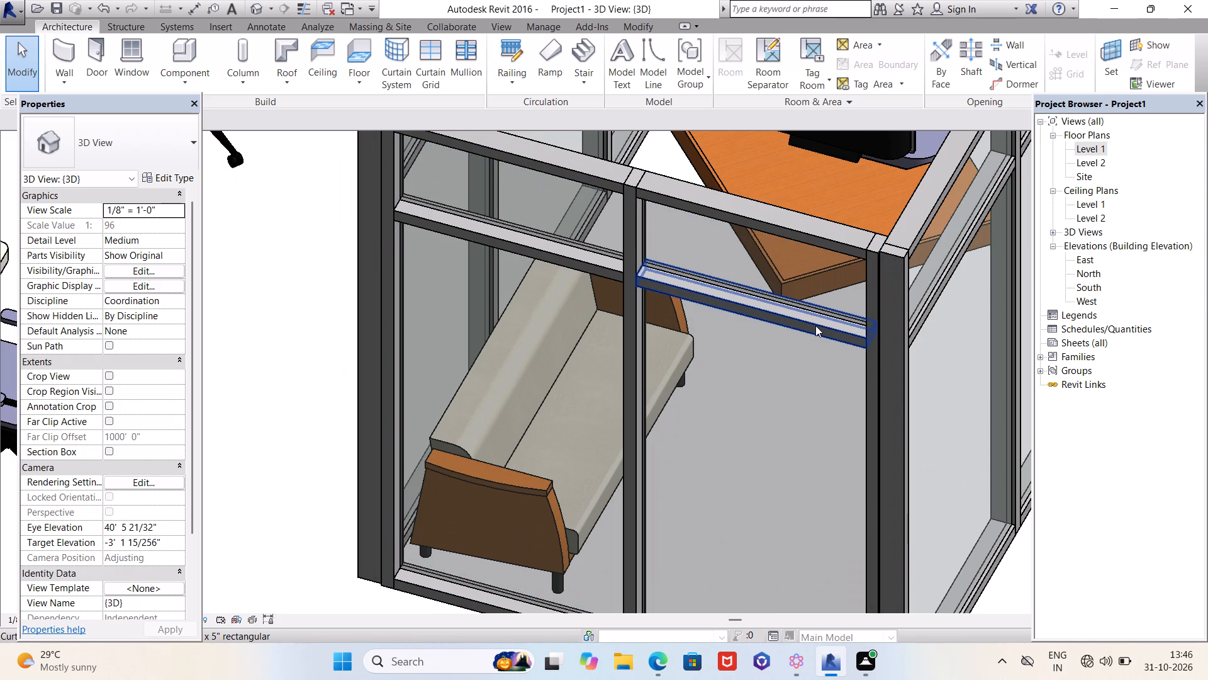
click(815, 326)
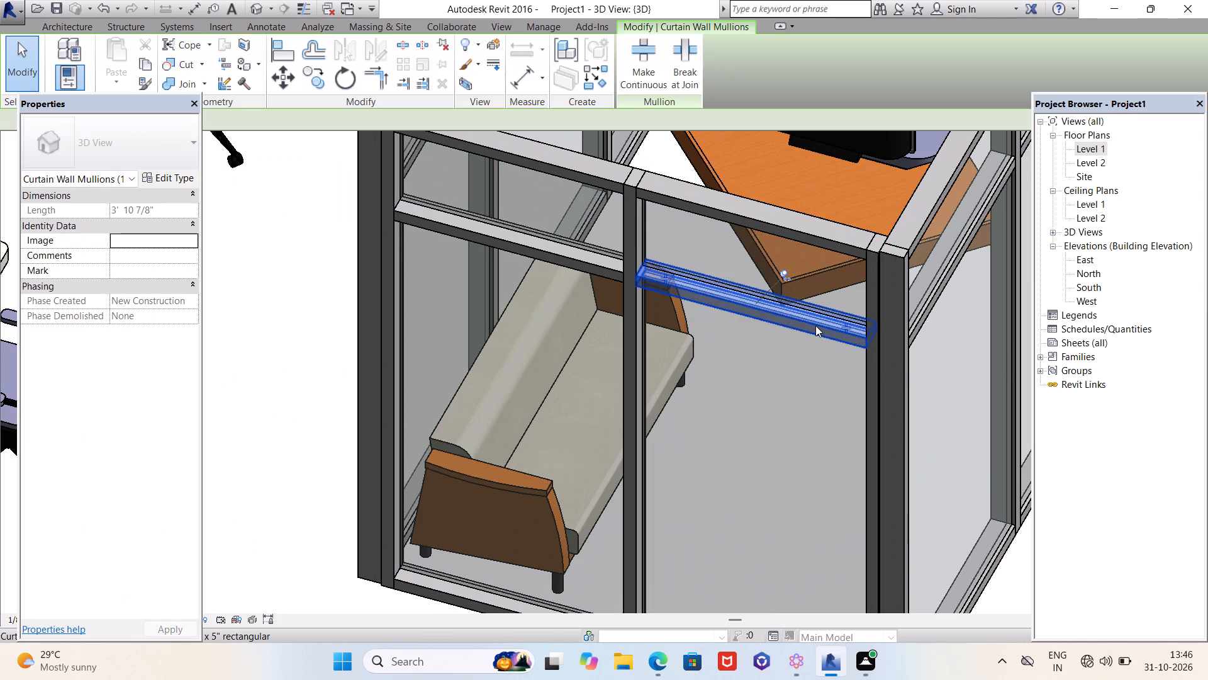
key(Escape)
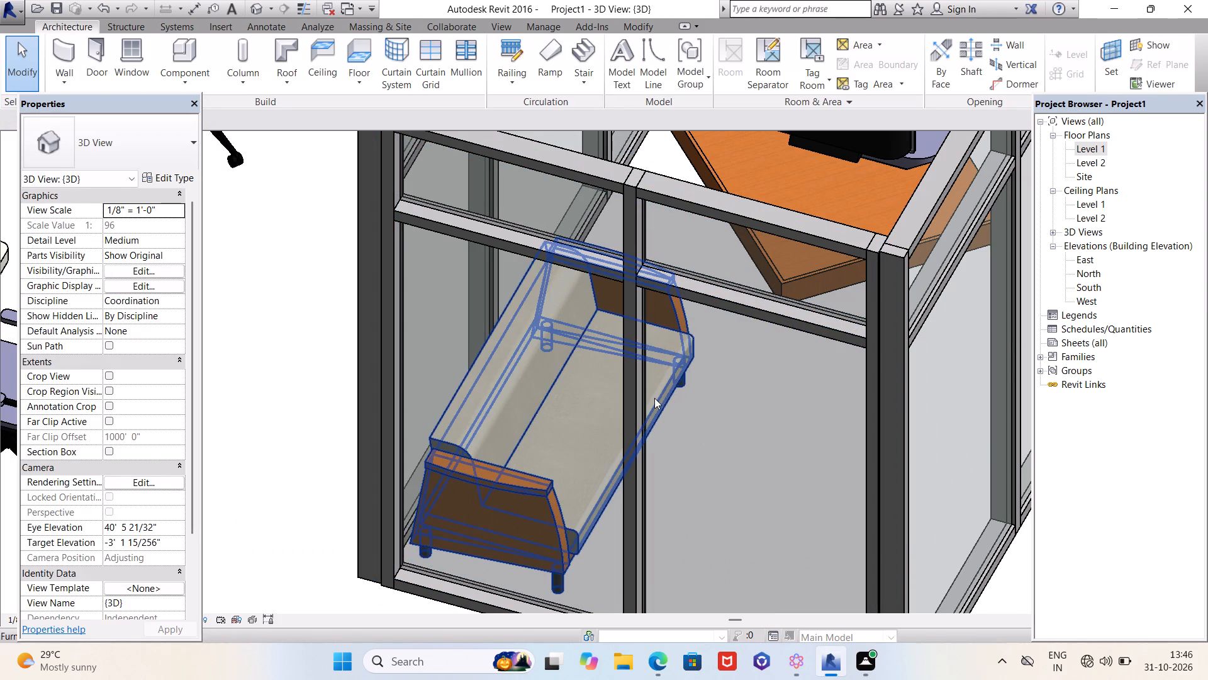
click(819, 326)
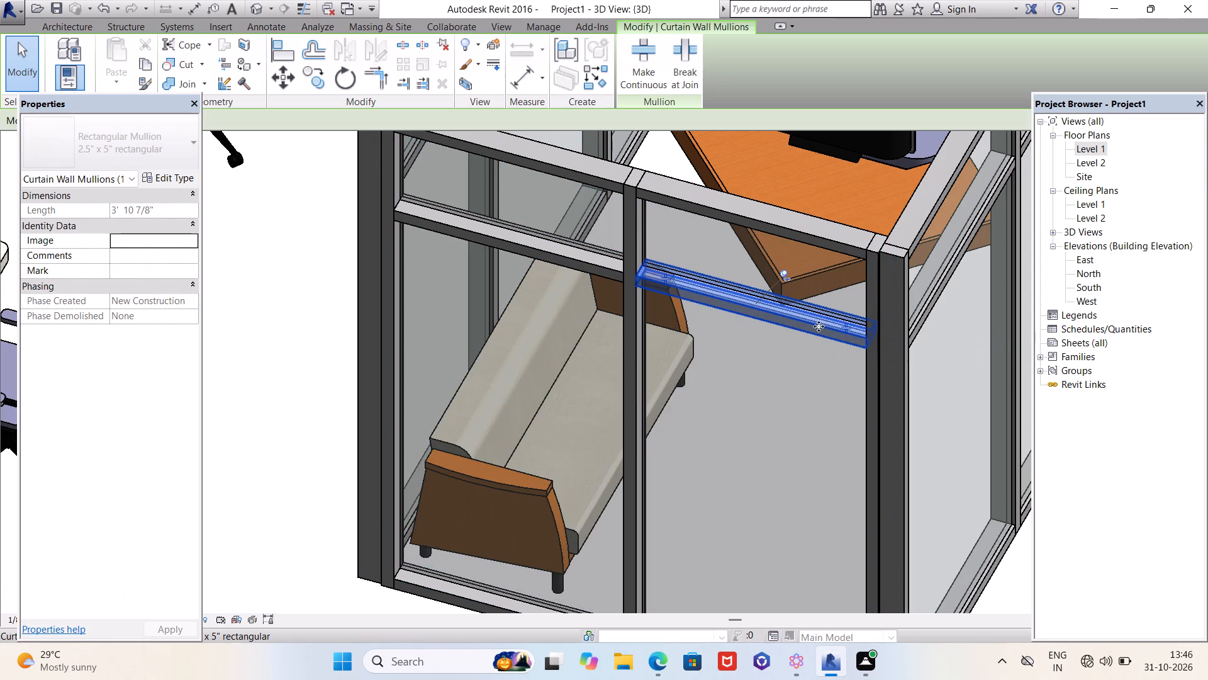
click(786, 280)
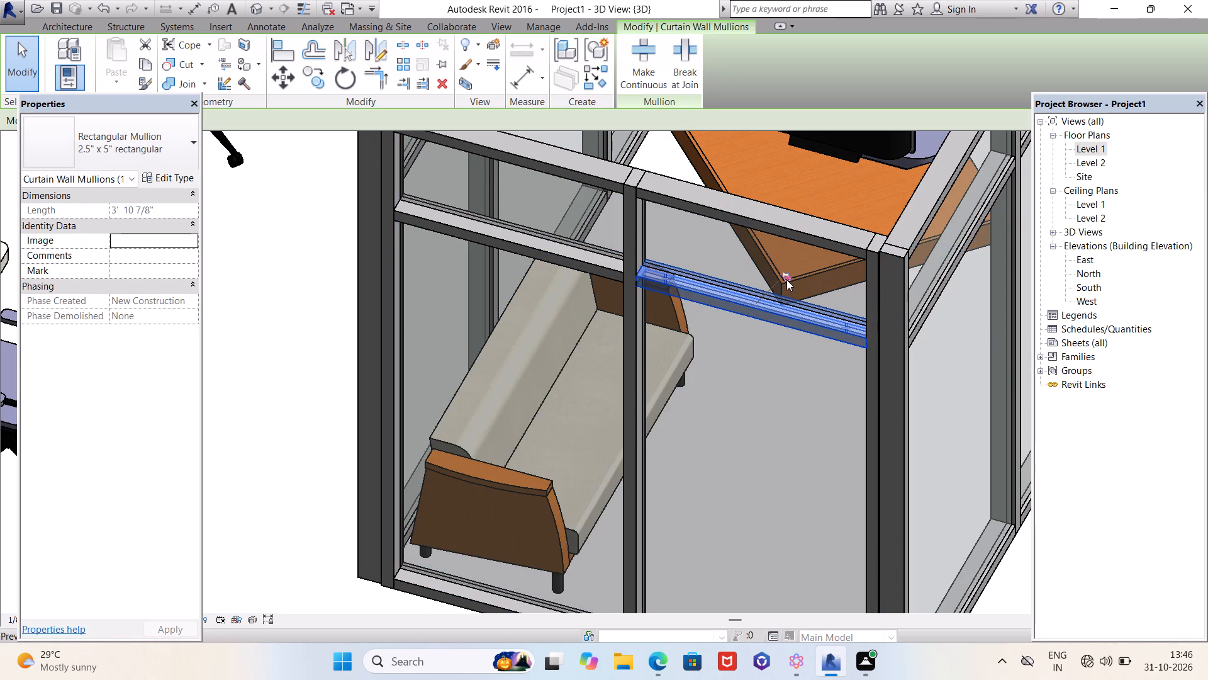
key(Delete)
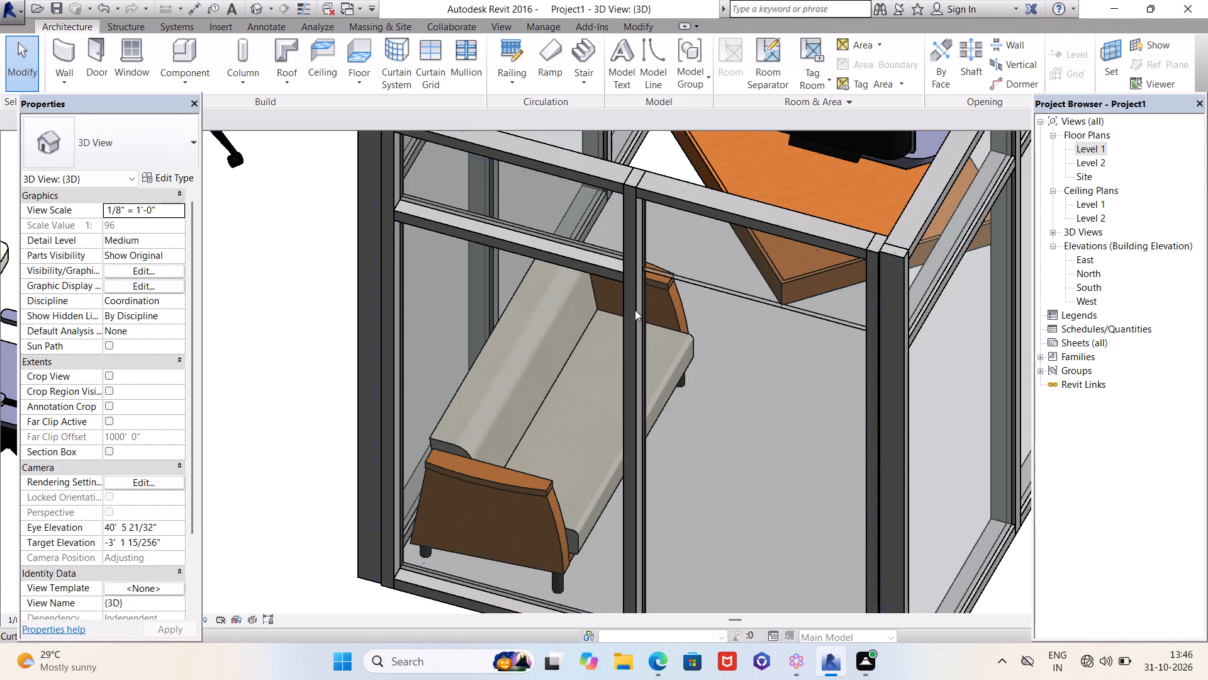
Unpin and delete the bottom mullion in the south bay of the Storefront enclosure's west side.
scroll(622, 307, down, 2)
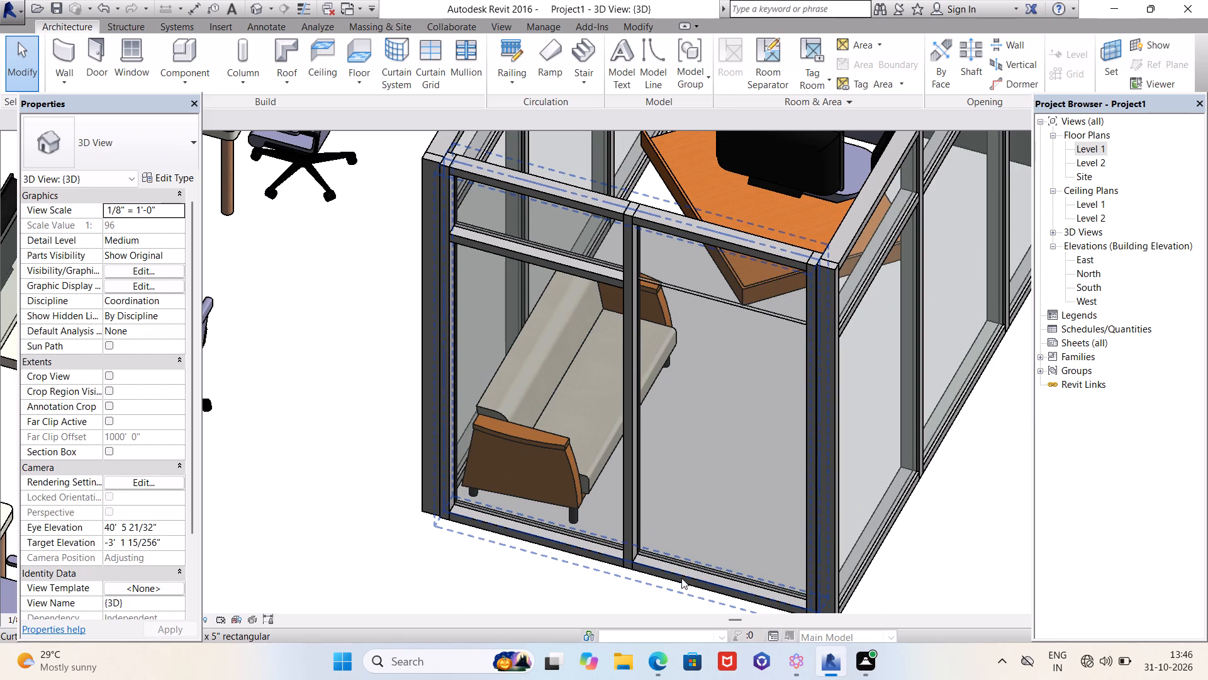
click(688, 576)
click(755, 562)
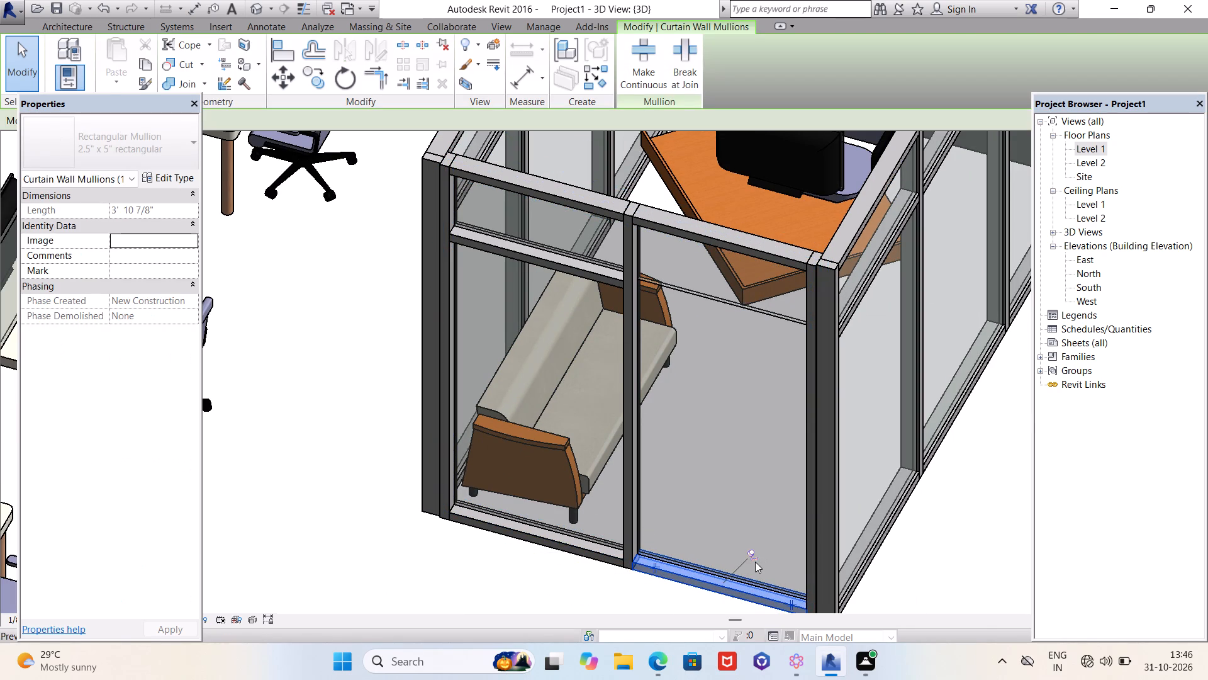
key(Delete)
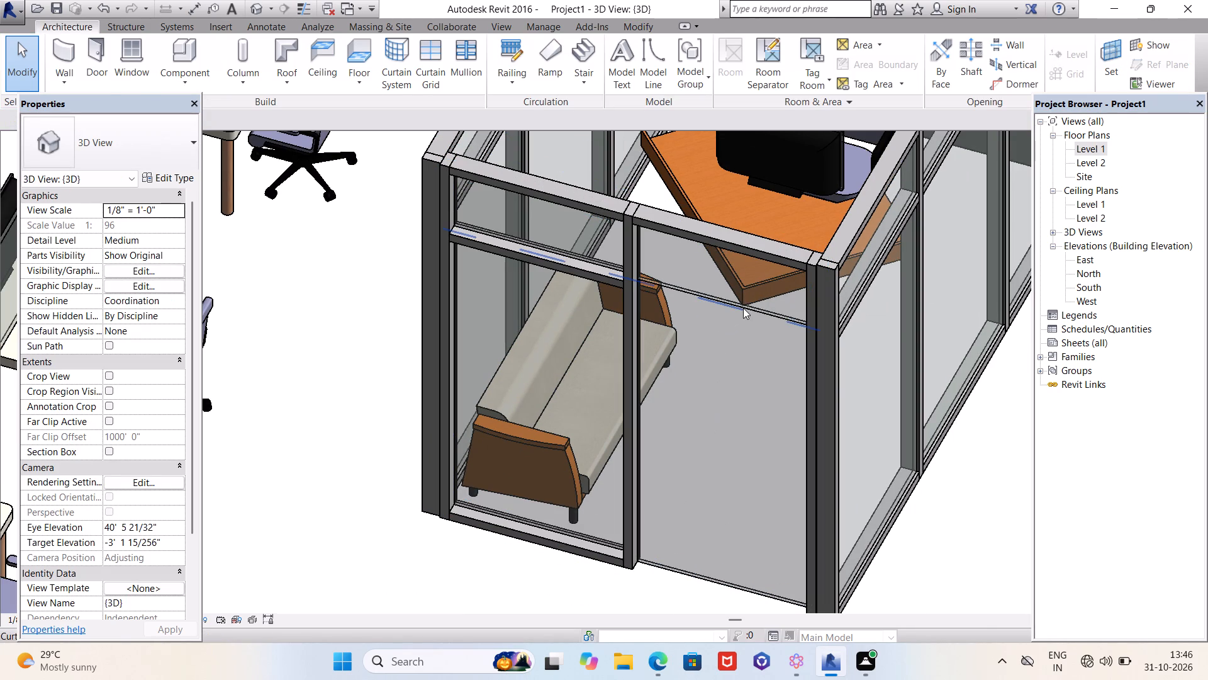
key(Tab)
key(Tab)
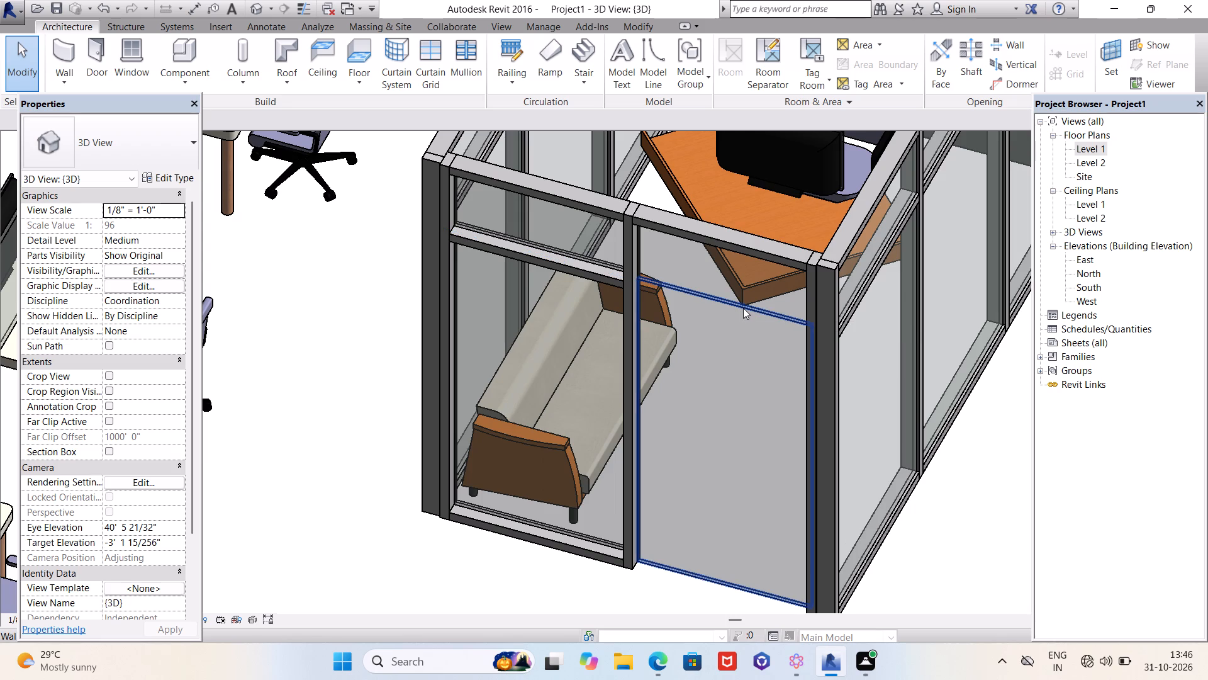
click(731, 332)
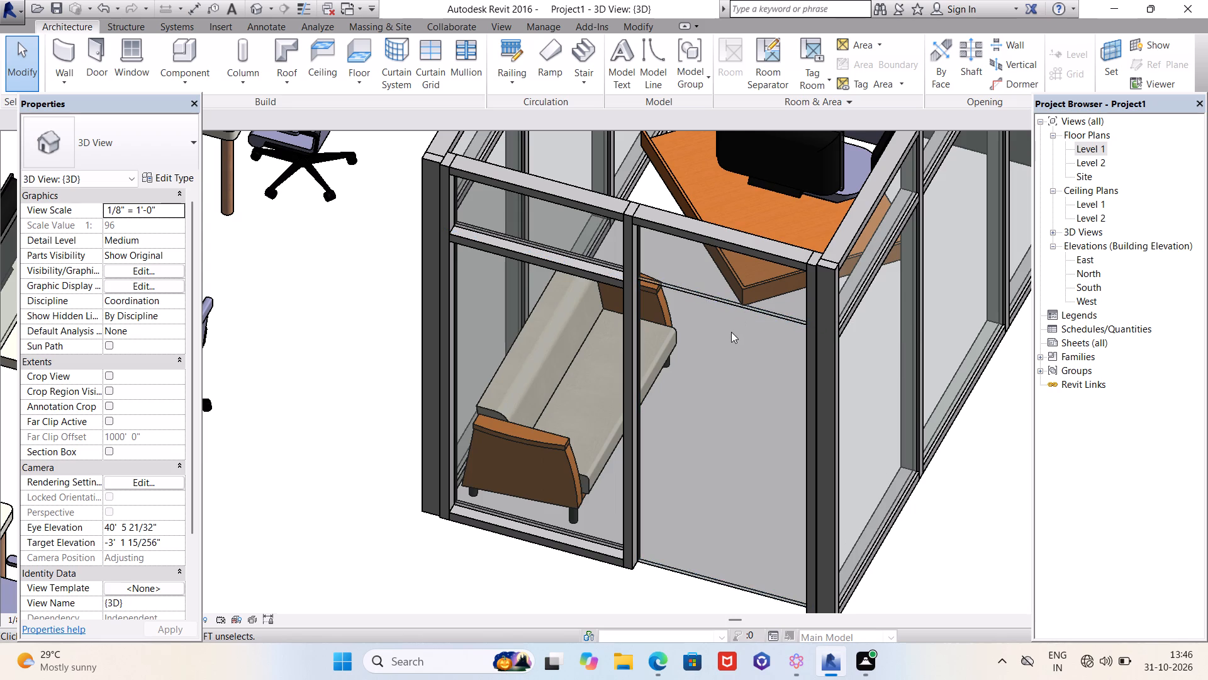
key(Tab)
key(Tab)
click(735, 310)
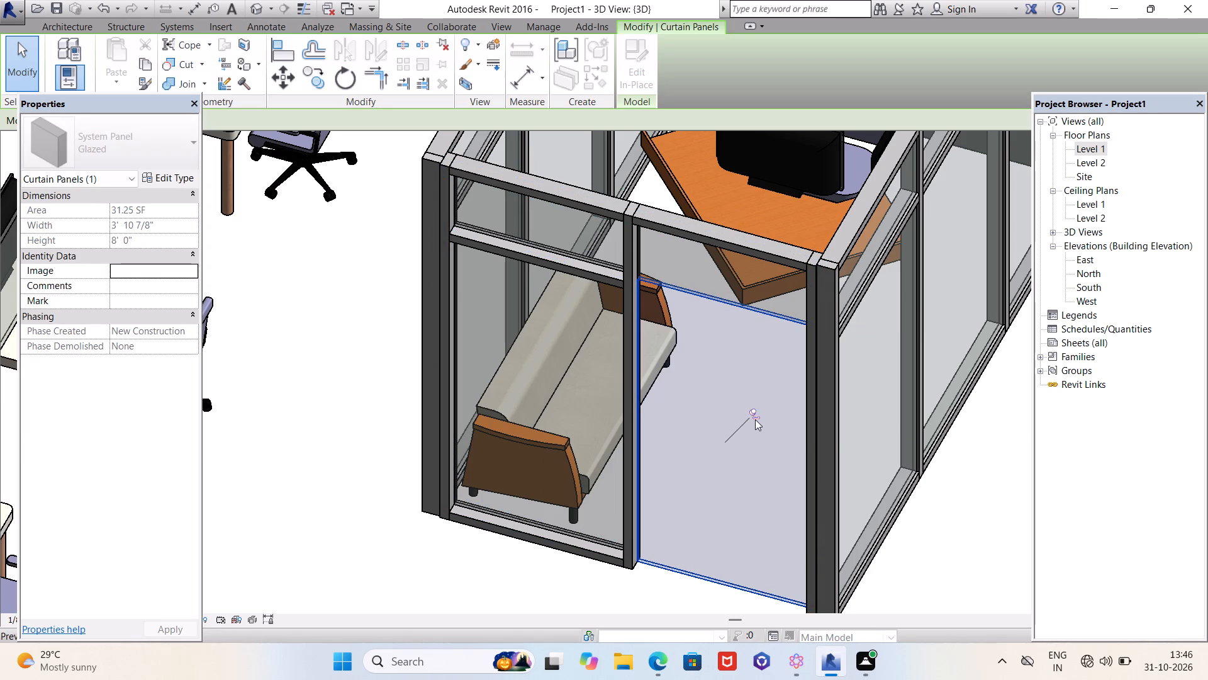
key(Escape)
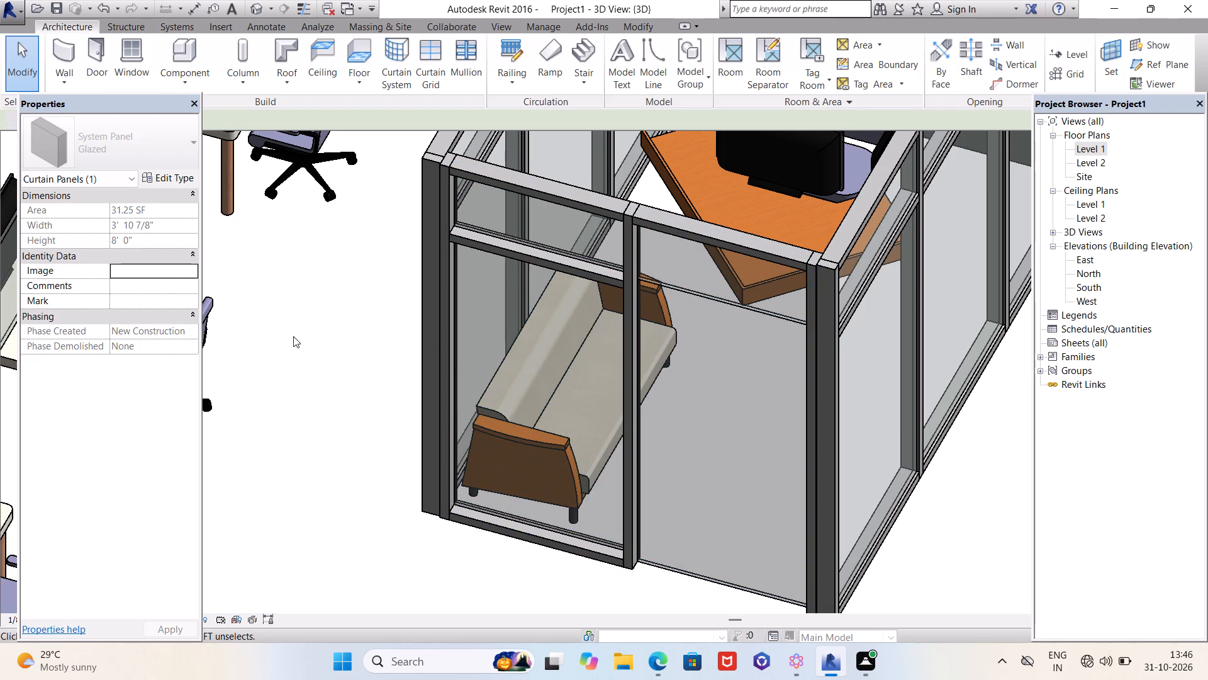
Load the Door-Curtain-Wall-Single-Glass family from the US Imperial Doors folder into the project.
click(187, 52)
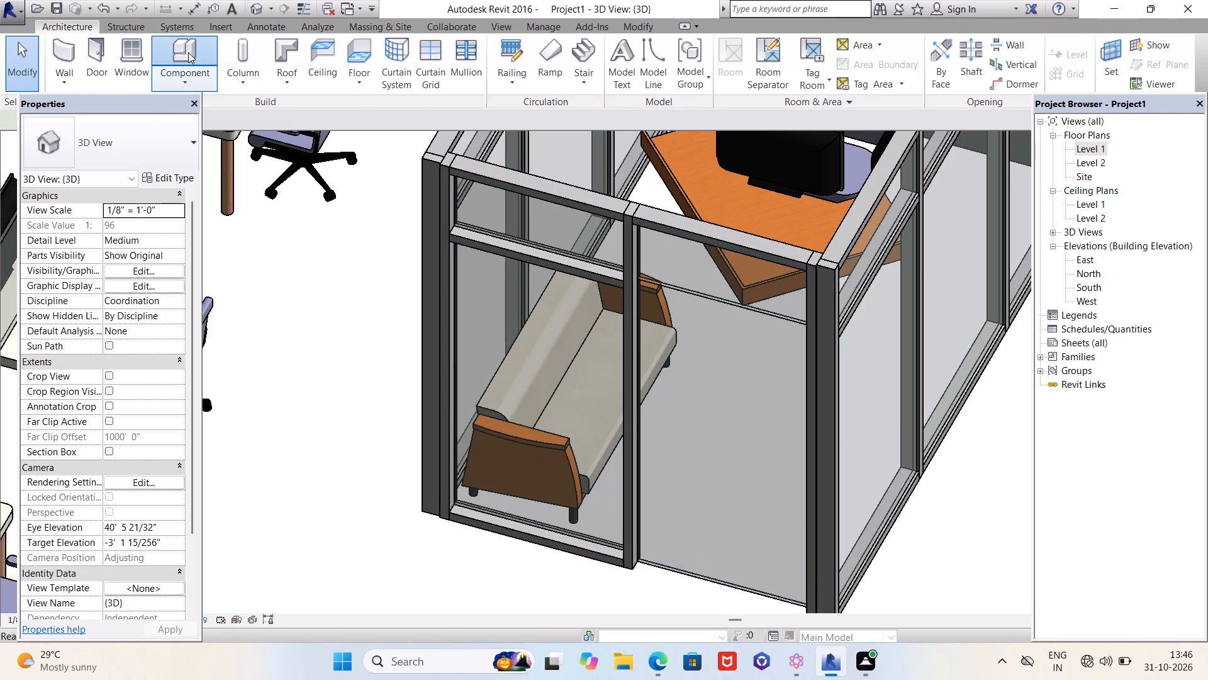
click(75, 24)
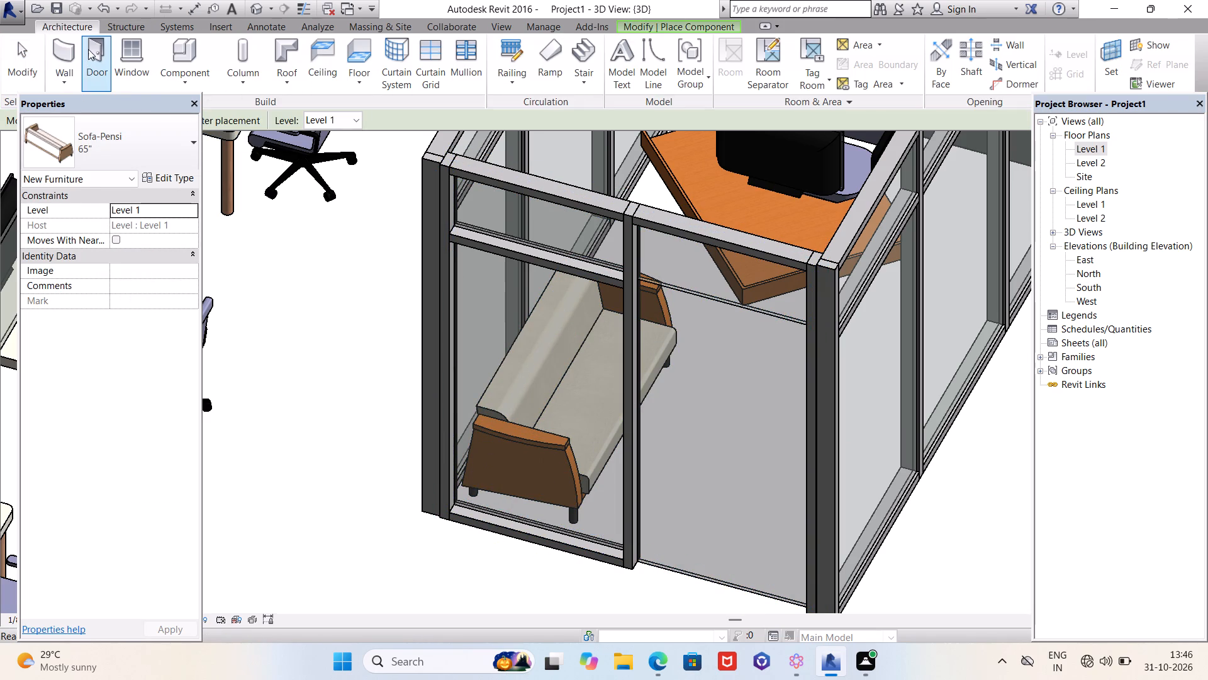
click(88, 49)
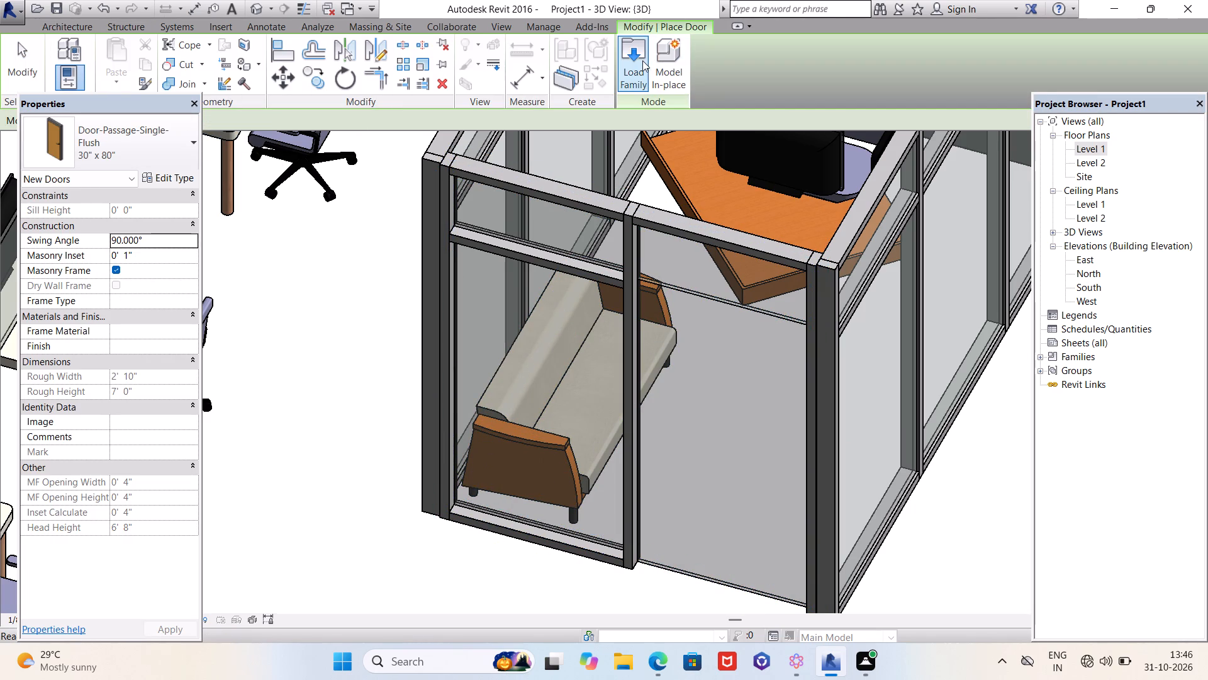
click(638, 59)
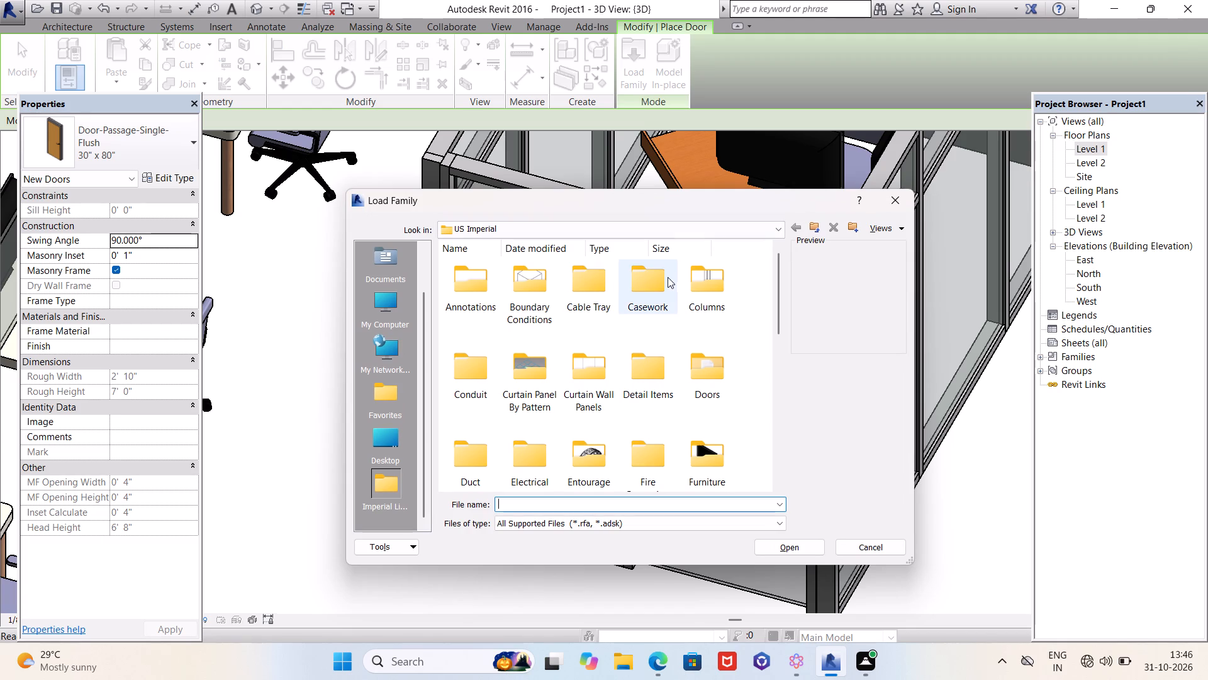
scroll(676, 320, down, 5)
scroll(676, 330, up, 5)
double_click(704, 366)
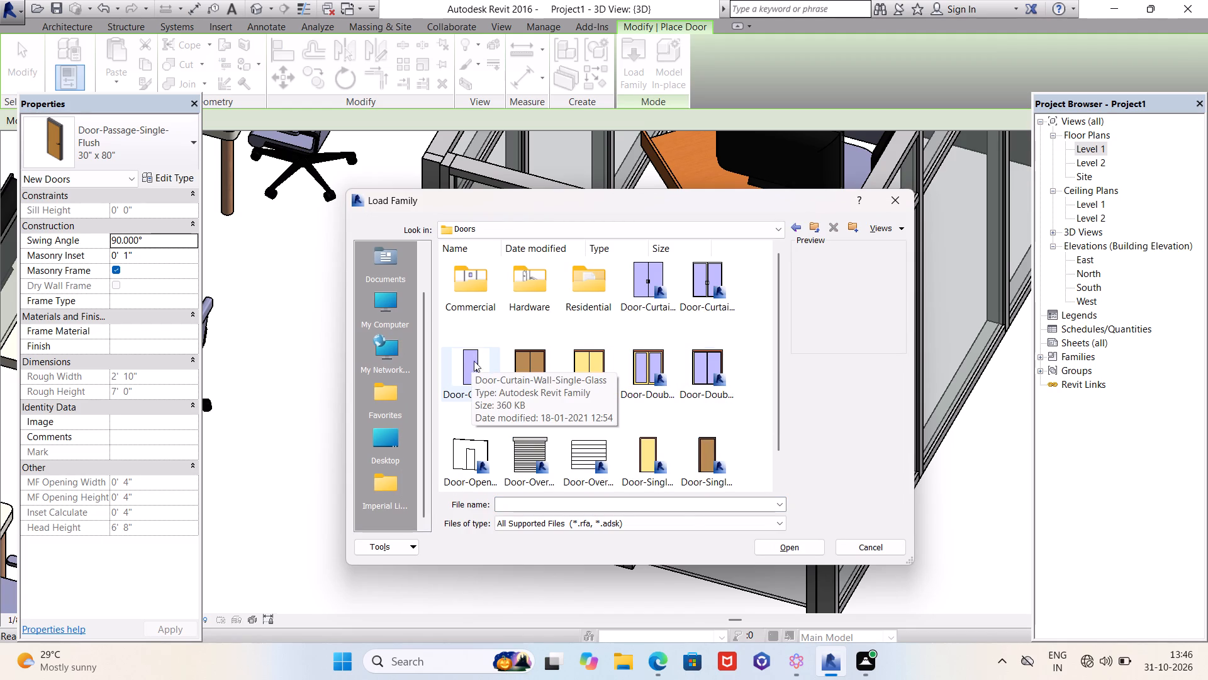
scroll(564, 347, down, 2)
scroll(564, 347, up, 1)
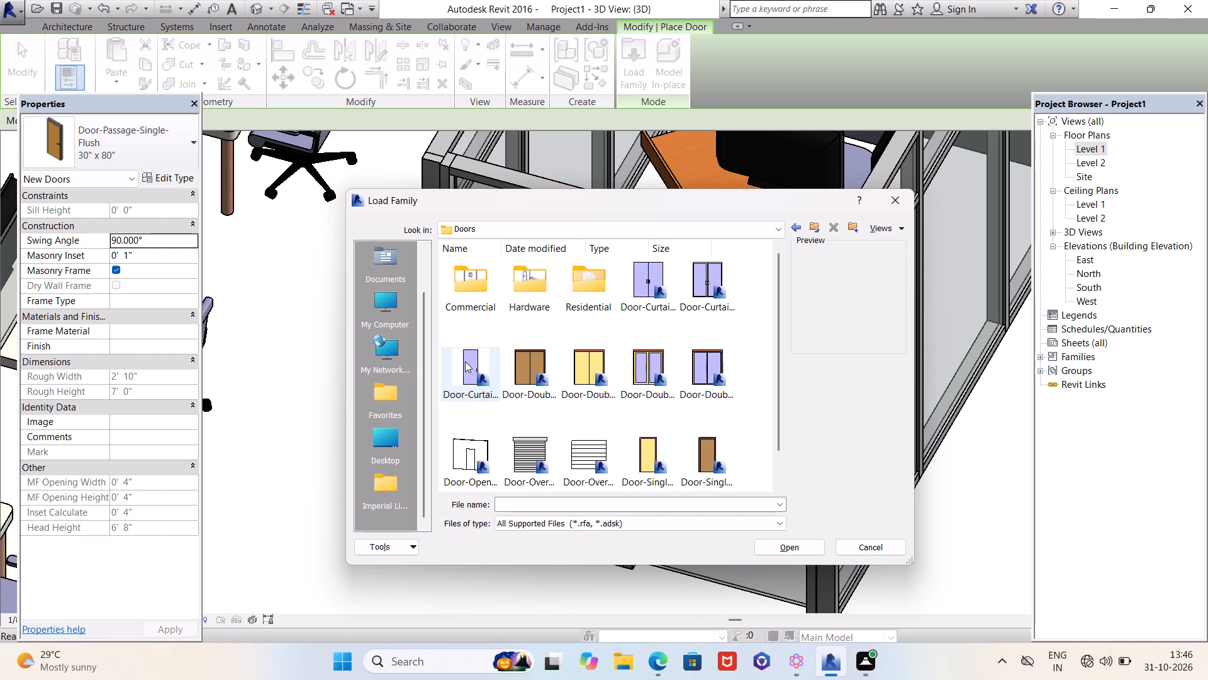
click(465, 361)
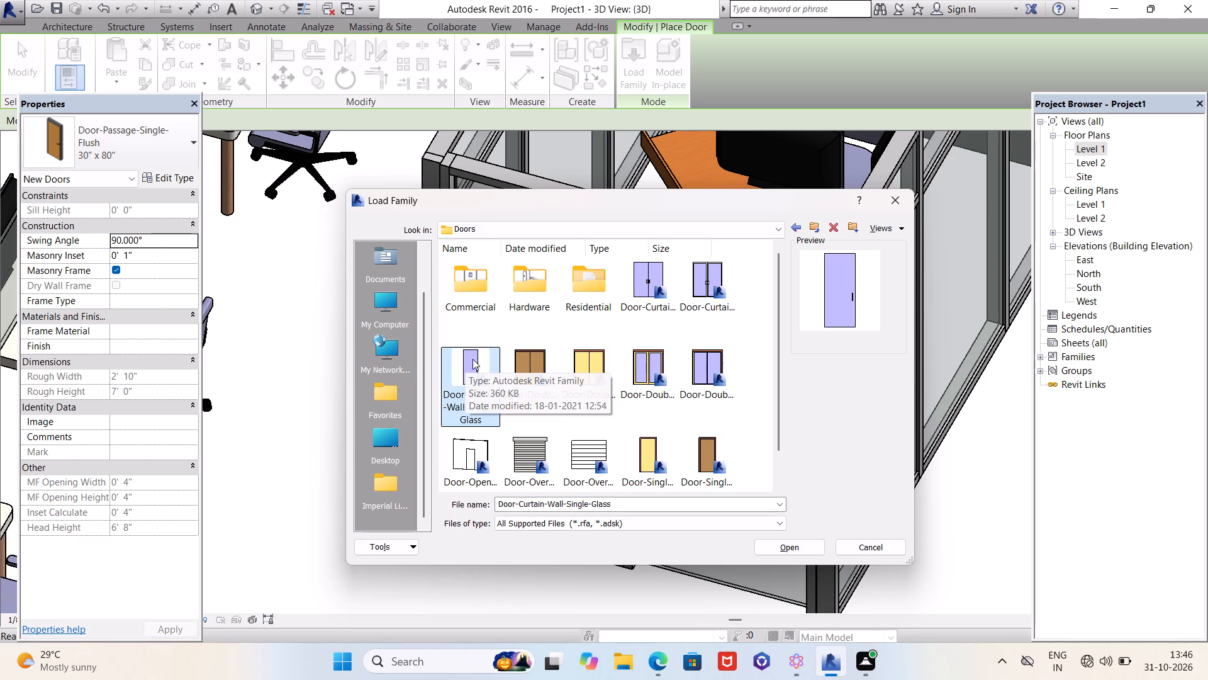
click(786, 543)
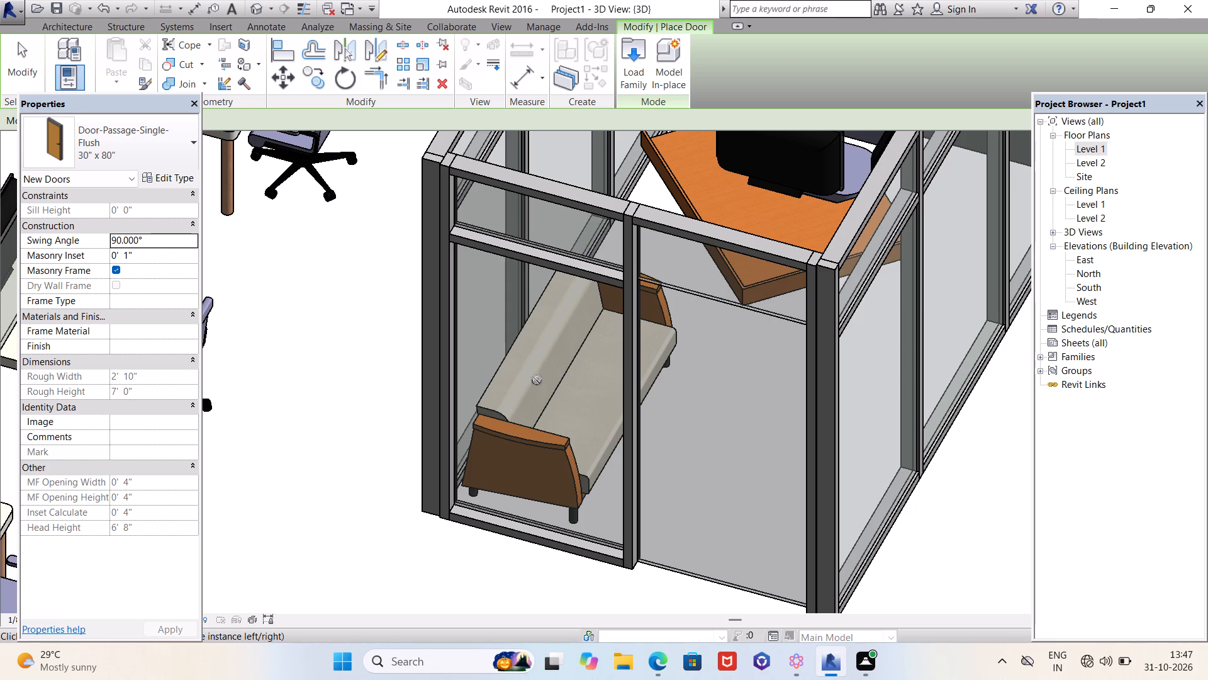
key(Escape)
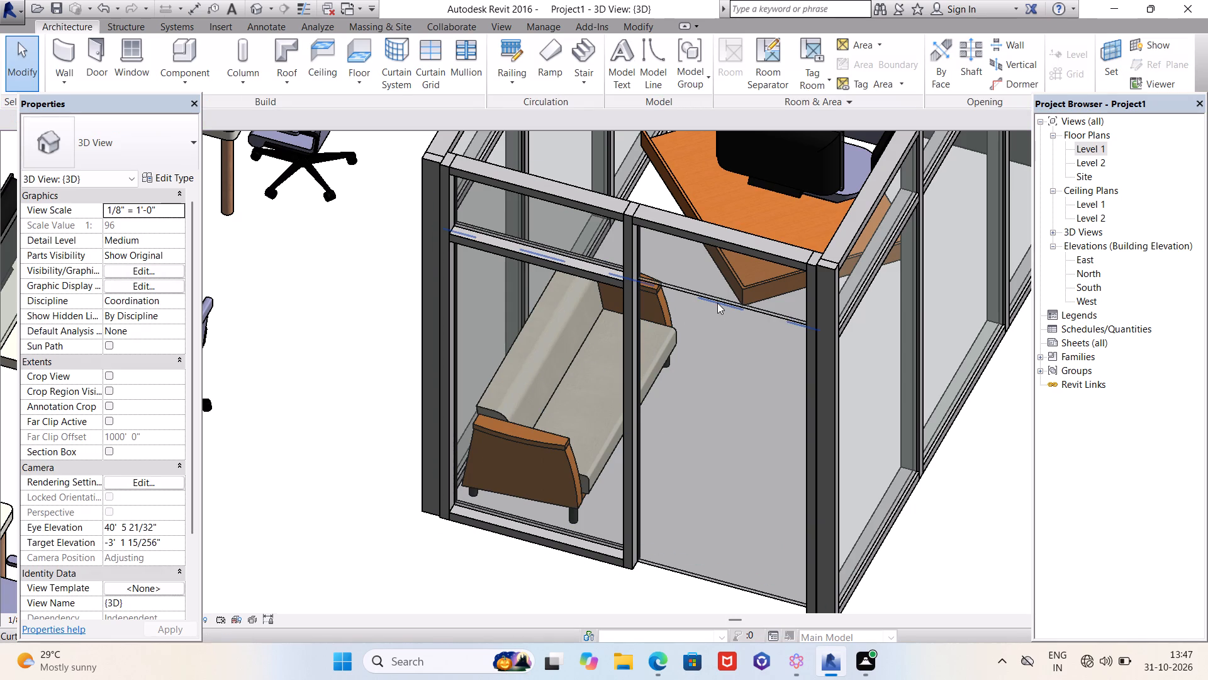
Select the large glazed panel in the south bay of the Storefront enclosure's west side and examine the panel and door types available for it.
key(Tab)
key(Tab)
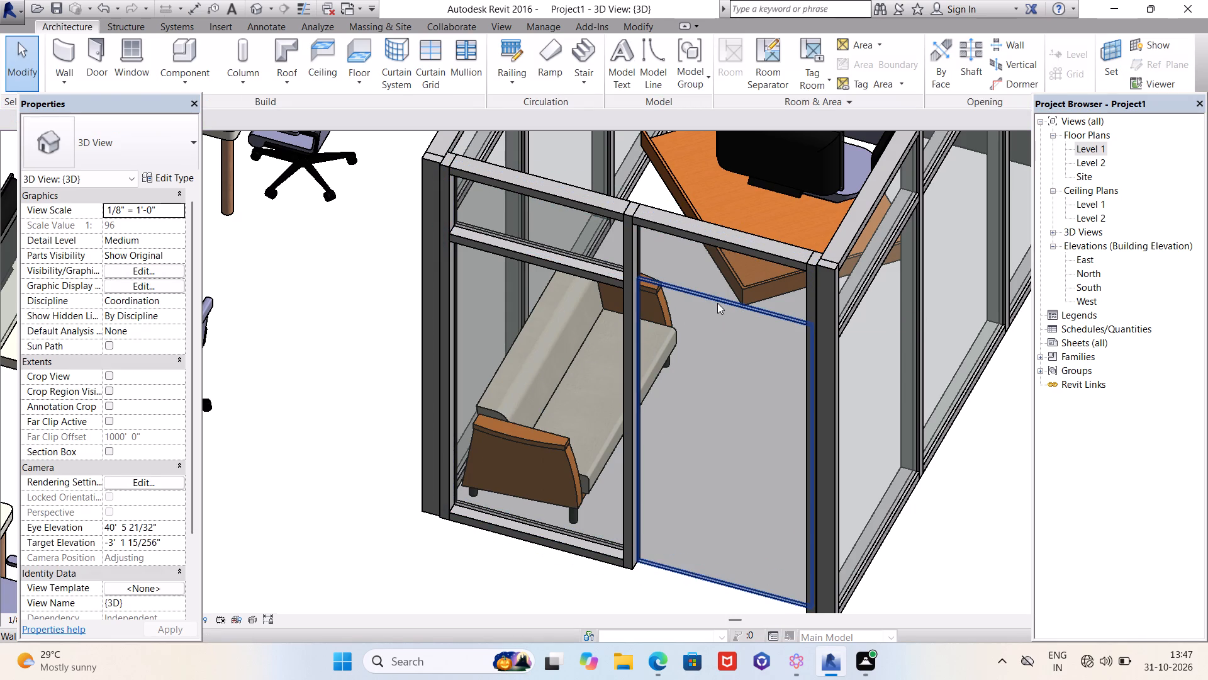
click(717, 303)
click(754, 419)
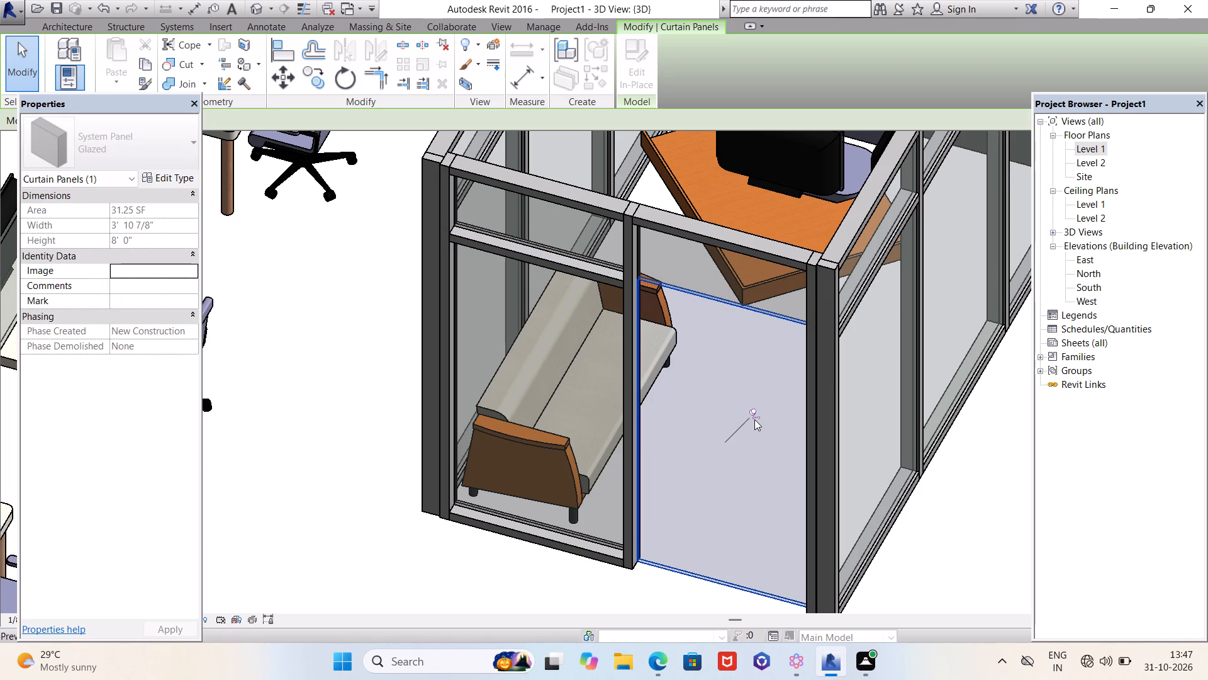
click(124, 142)
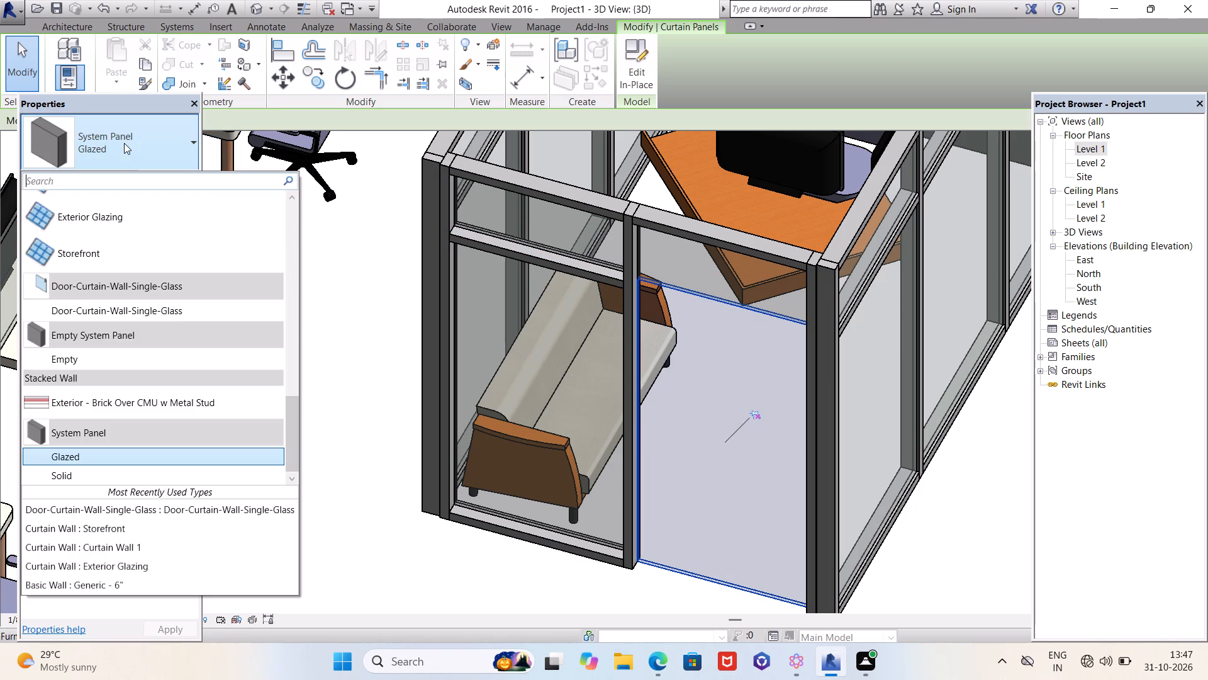
scroll(140, 342, down, 4)
scroll(195, 362, down, 4)
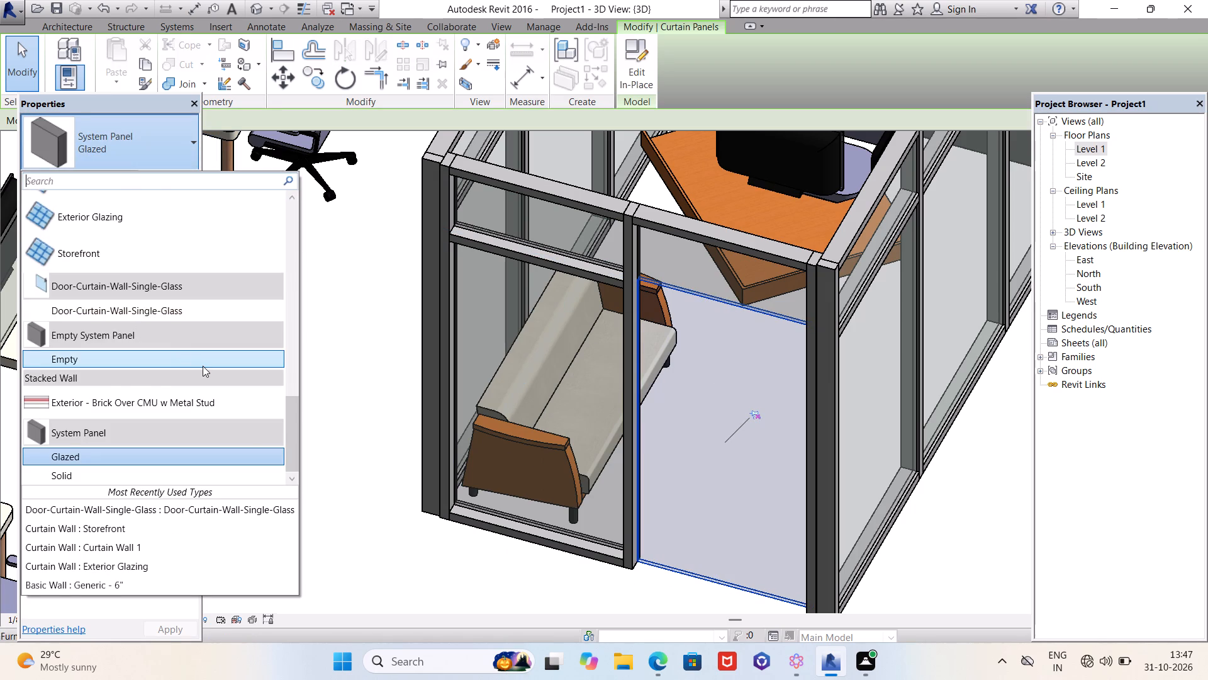
scroll(203, 366, up, 14)
scroll(204, 365, down, 1)
scroll(204, 364, up, 12)
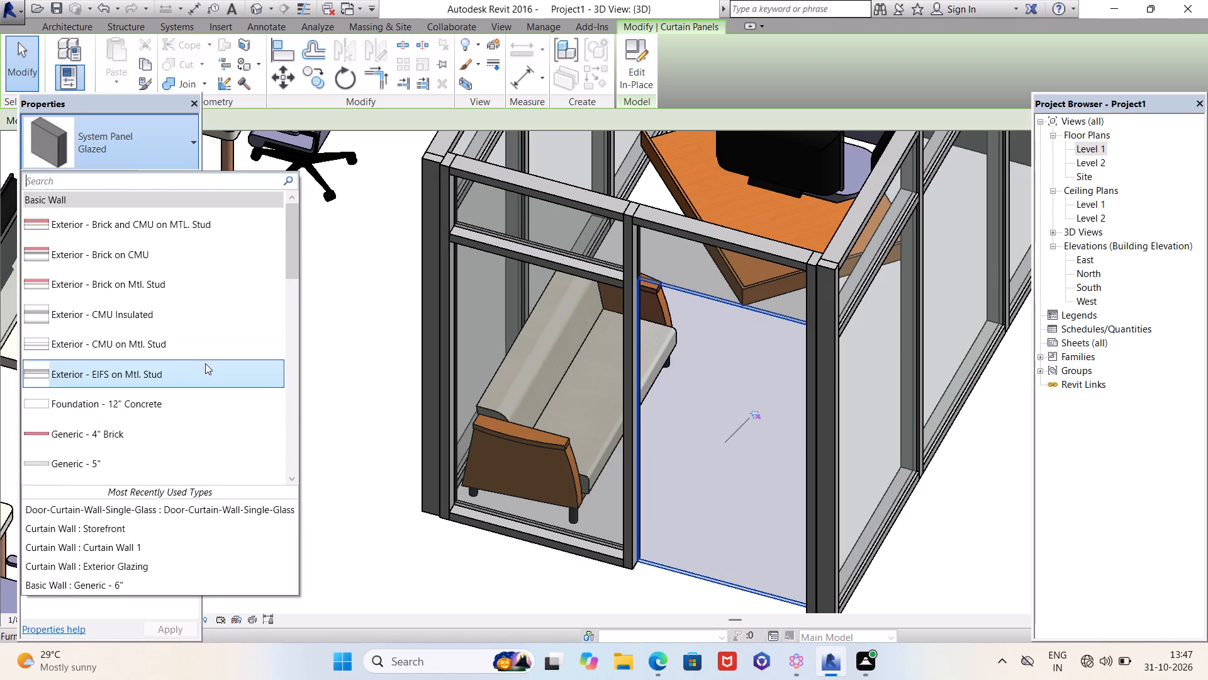
scroll(205, 361, down, 19)
scroll(205, 361, down, 6)
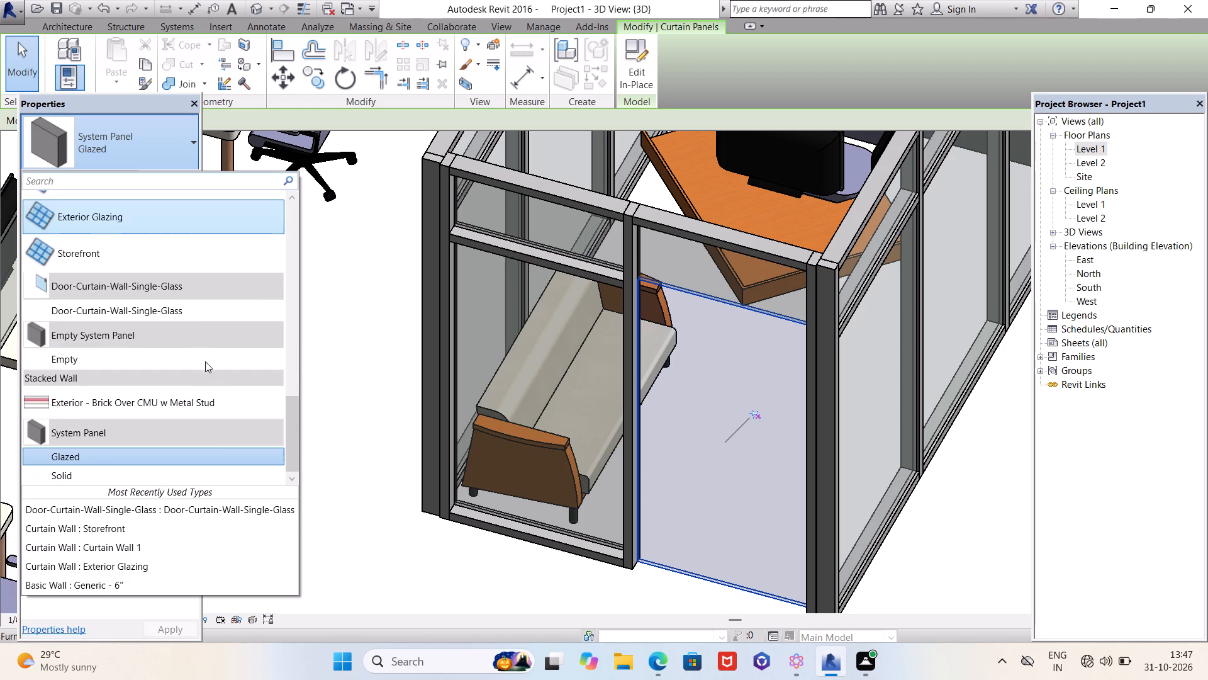
scroll(205, 361, down, 5)
scroll(205, 361, up, 4)
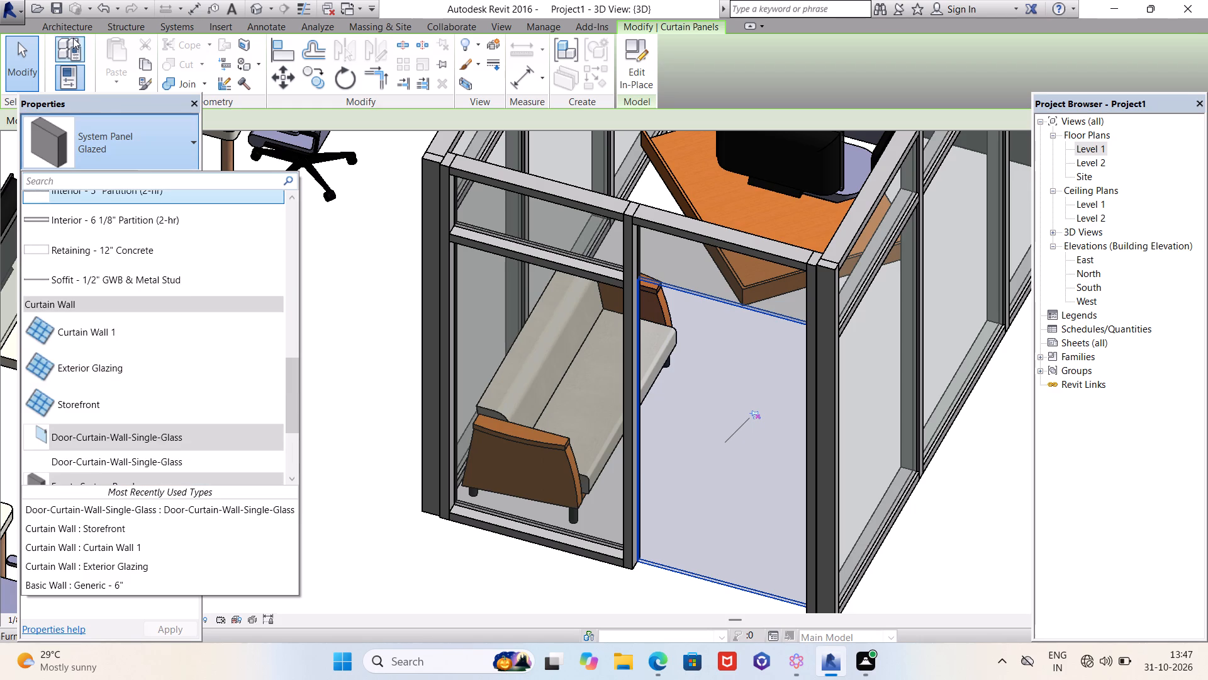
Restart the Door command for the south bay of the Storefront enclosure's west side.
click(69, 30)
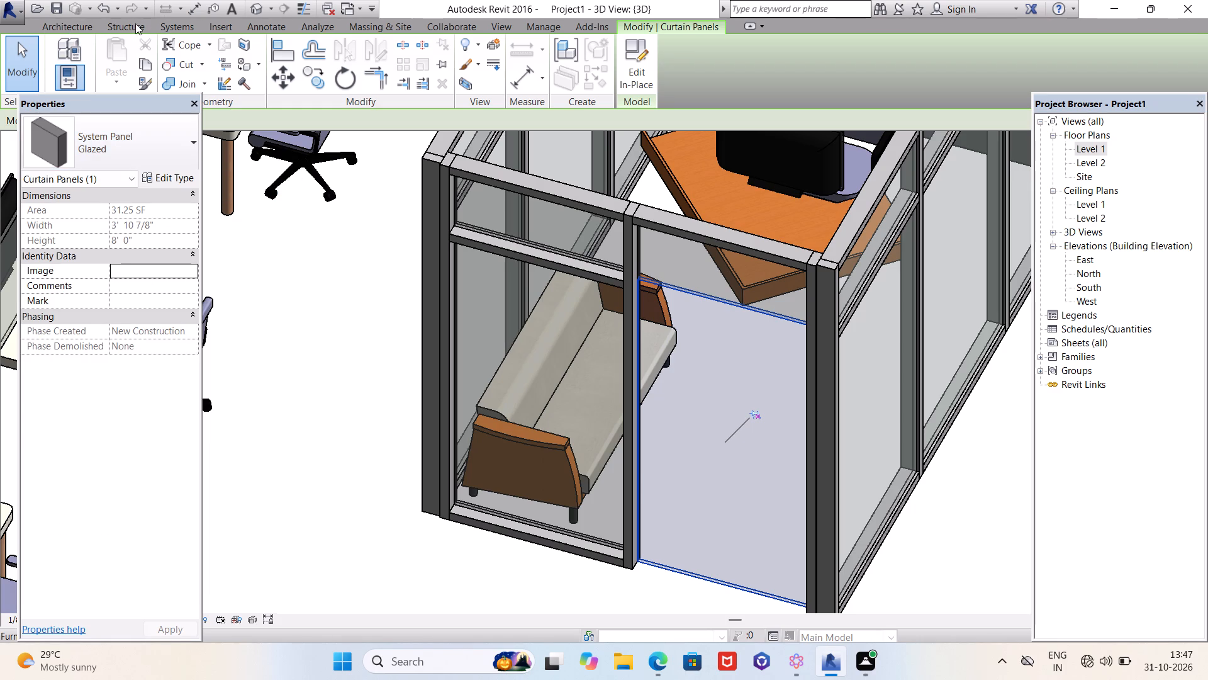
click(63, 26)
click(91, 46)
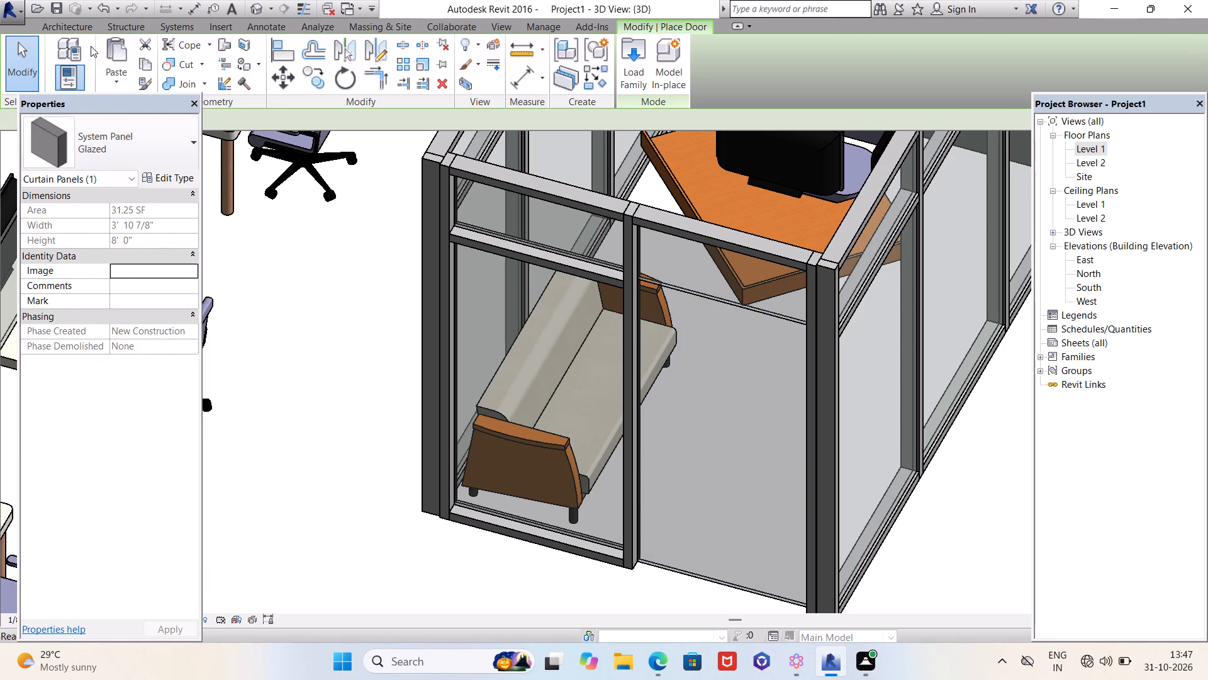
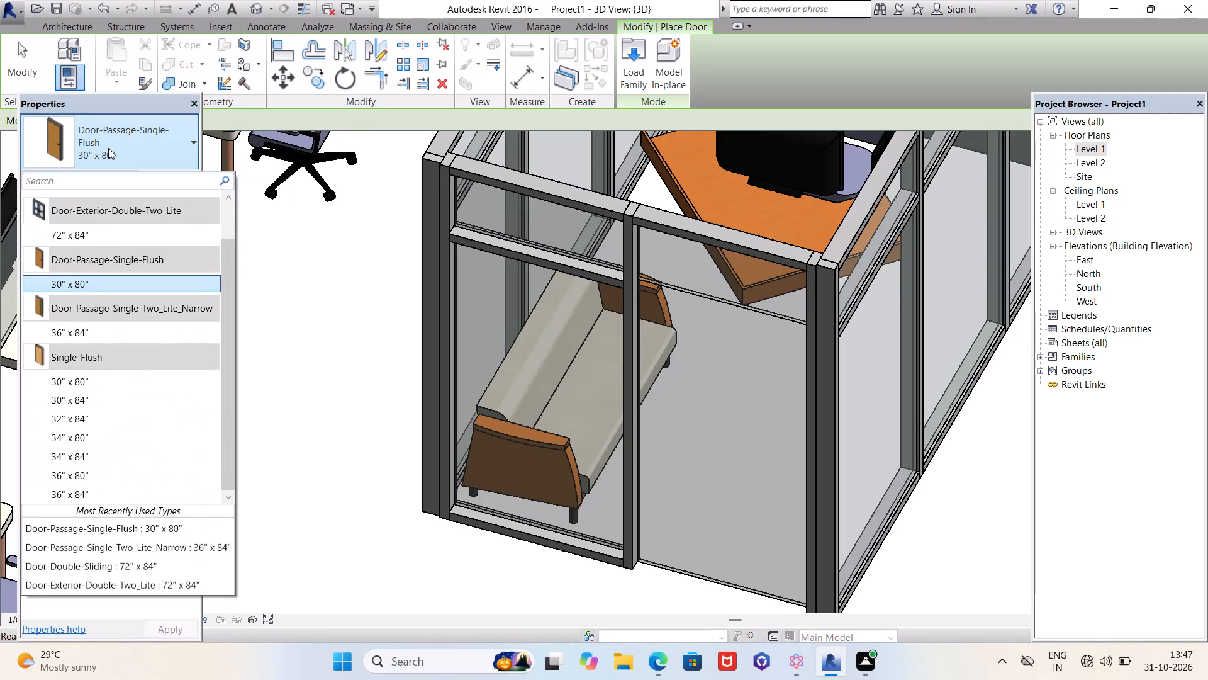
Leave the Door command, select the large glazed panel in the south bay of the Storefront enclosure's west side, and examine its available types.
click(290, 252)
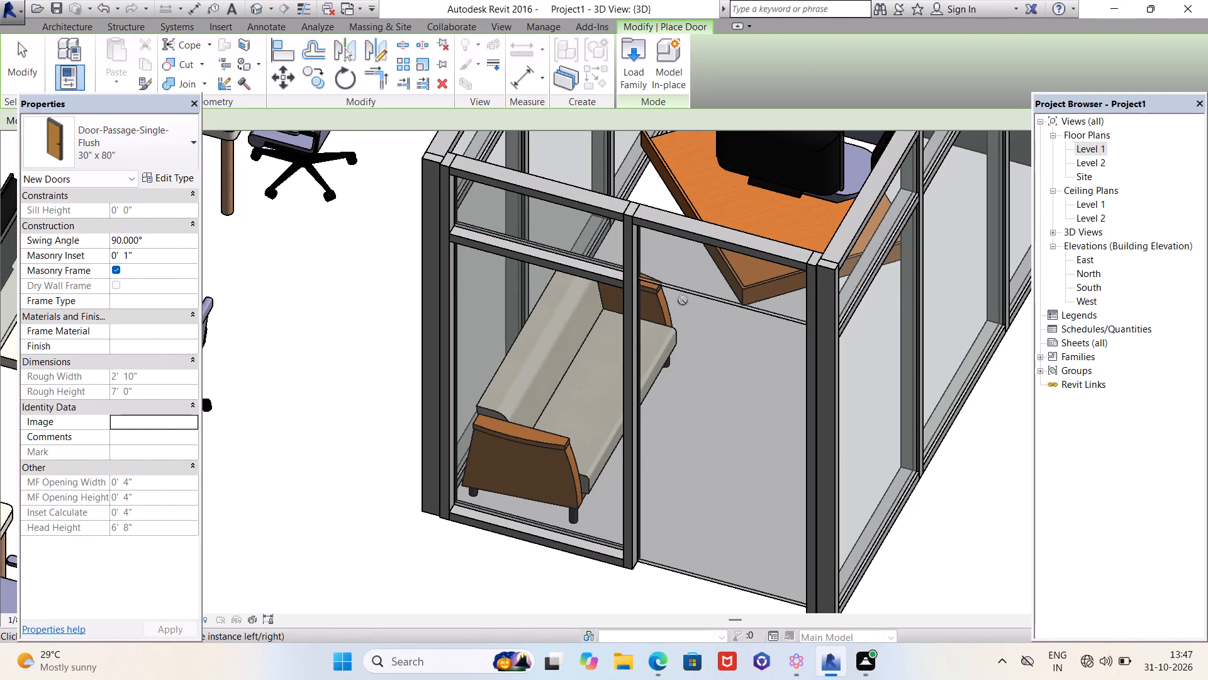
key(Escape)
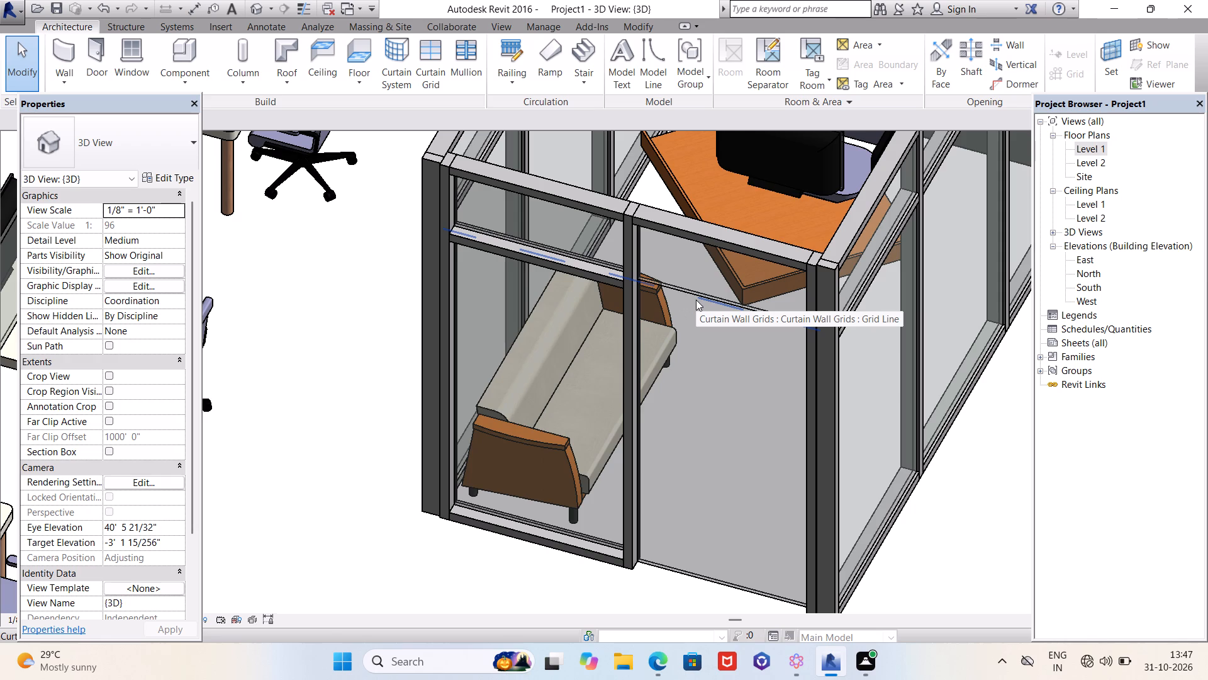
key(Tab)
key(Tab)
click(696, 300)
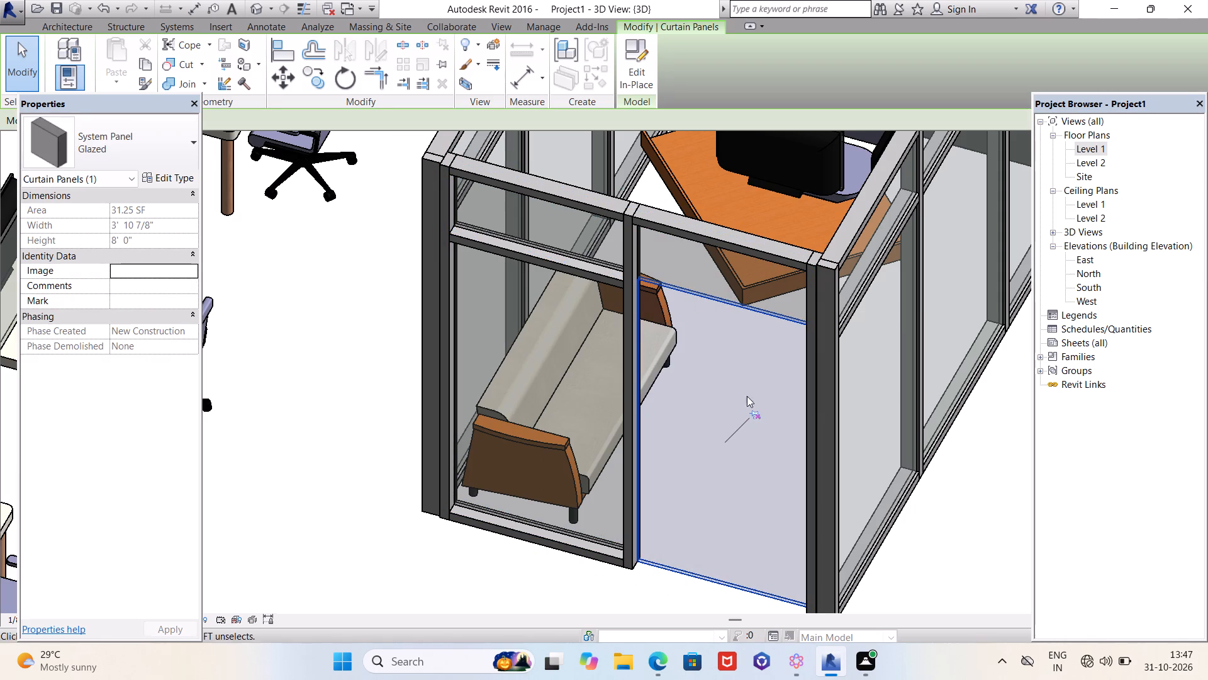
click(150, 139)
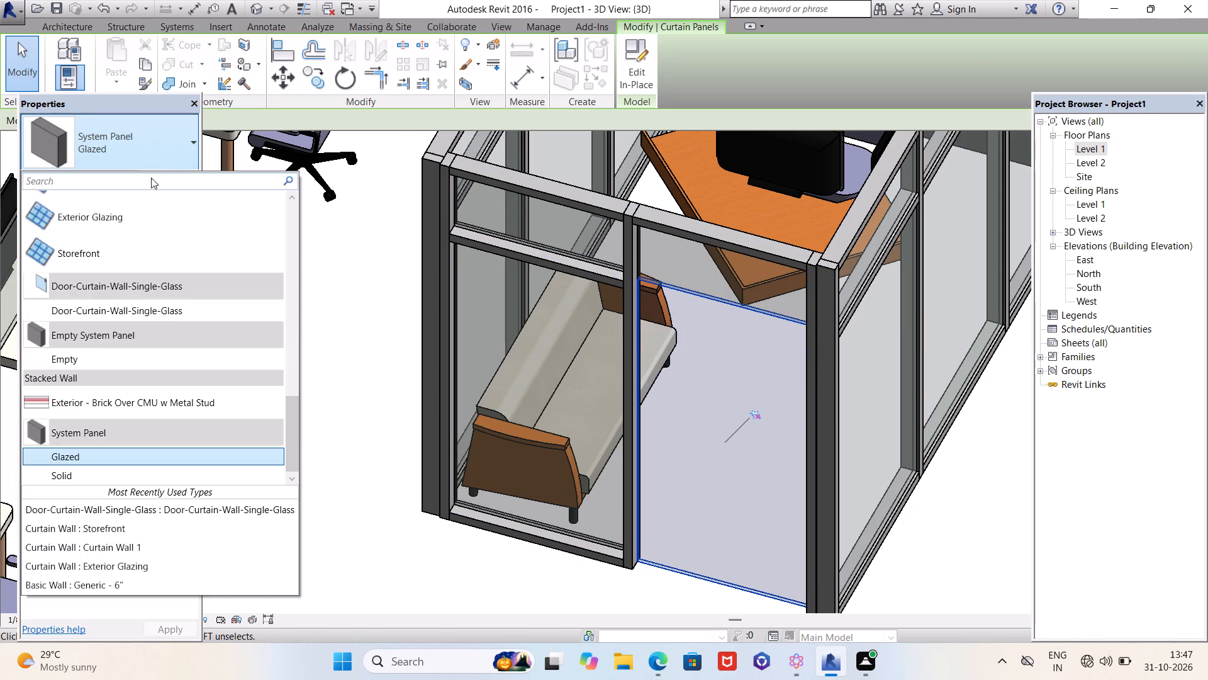
scroll(168, 407, down, 2)
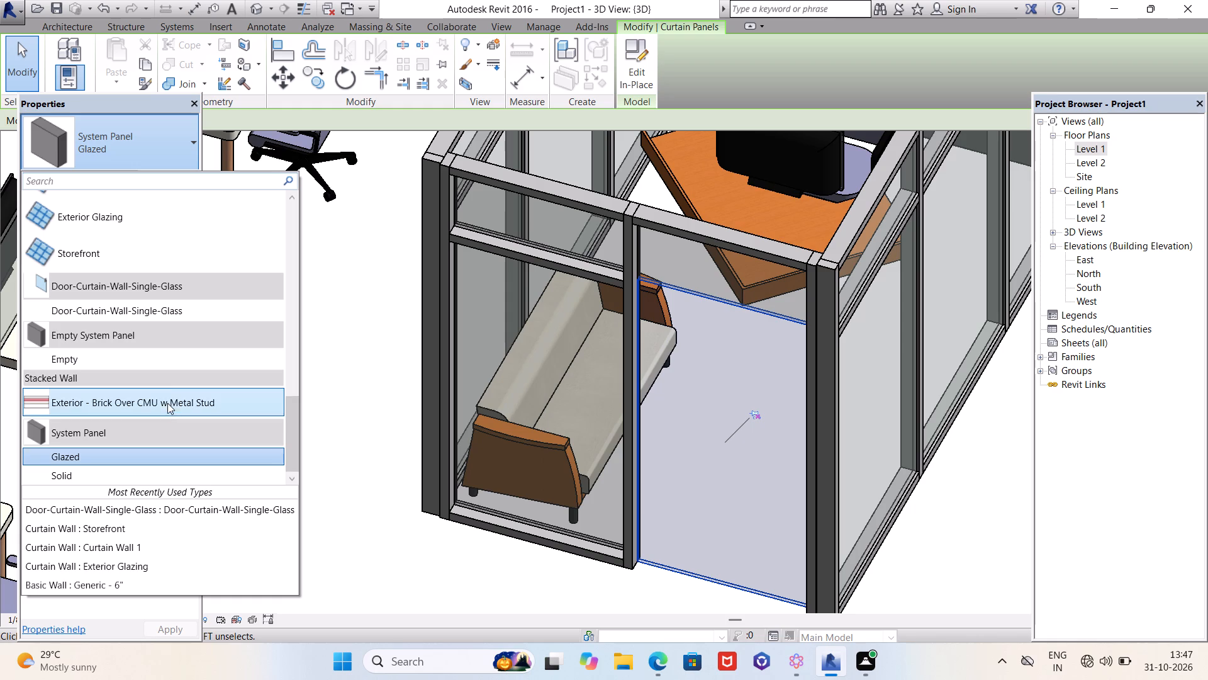
scroll(167, 403, down, 3)
scroll(164, 384, up, 9)
scroll(156, 361, up, 14)
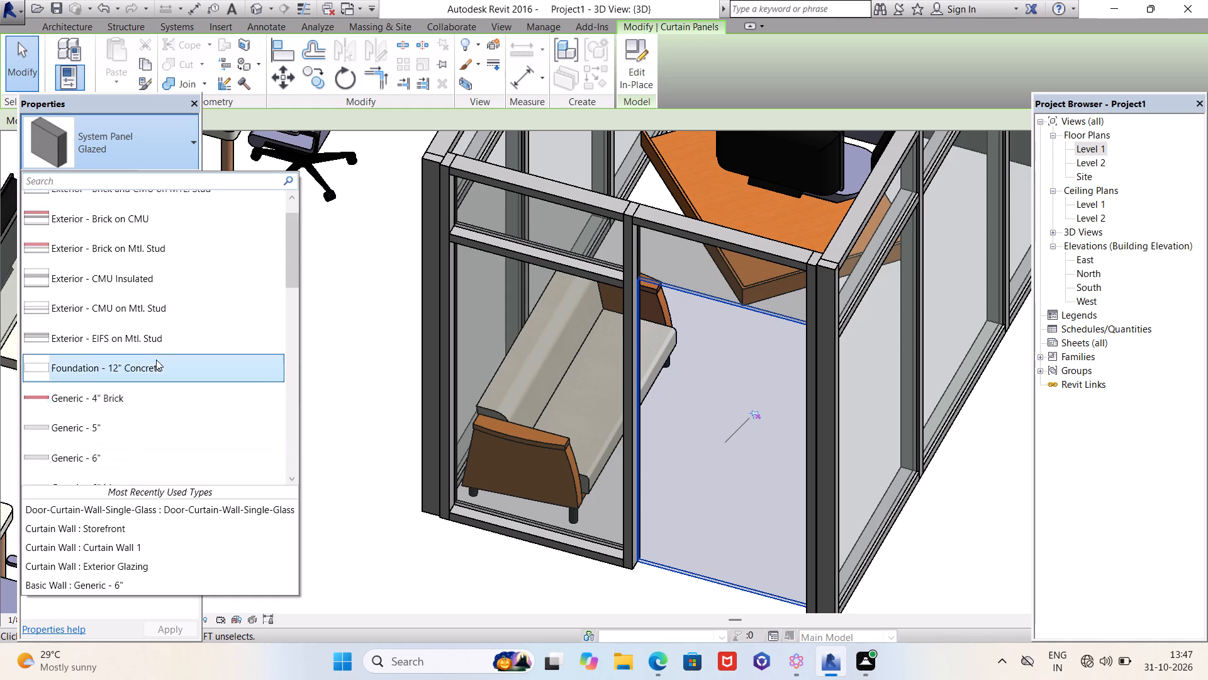
scroll(156, 360, up, 9)
scroll(156, 358, down, 6)
scroll(156, 358, up, 1)
scroll(156, 358, down, 17)
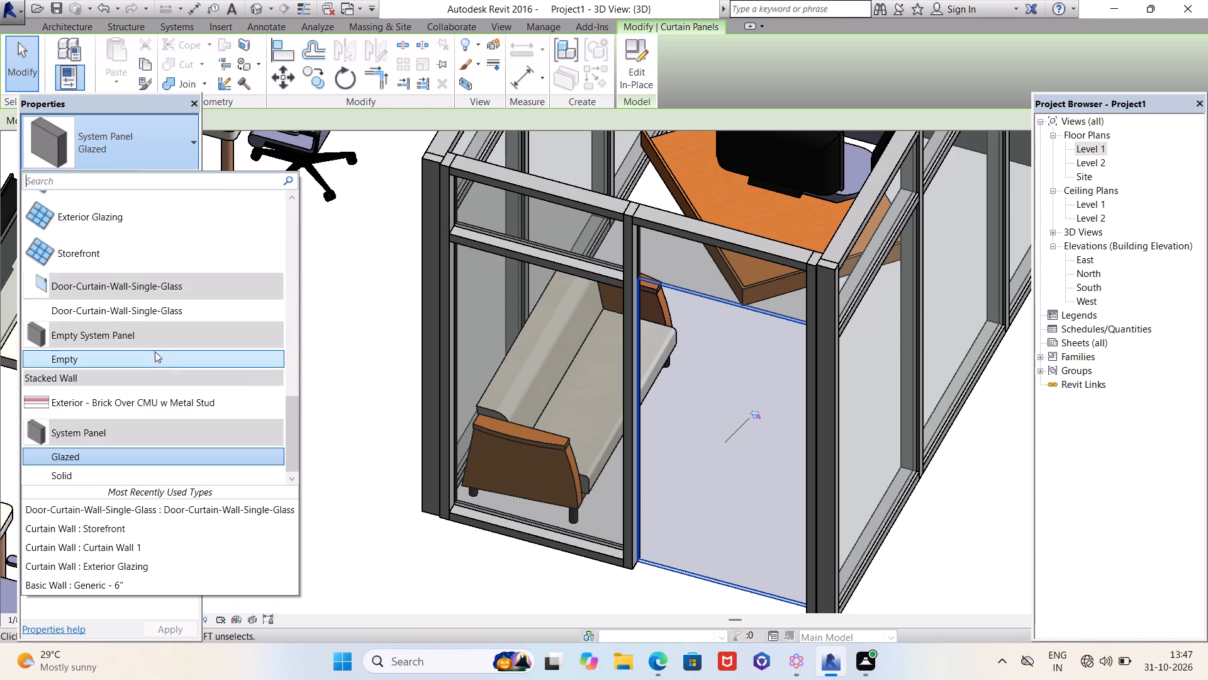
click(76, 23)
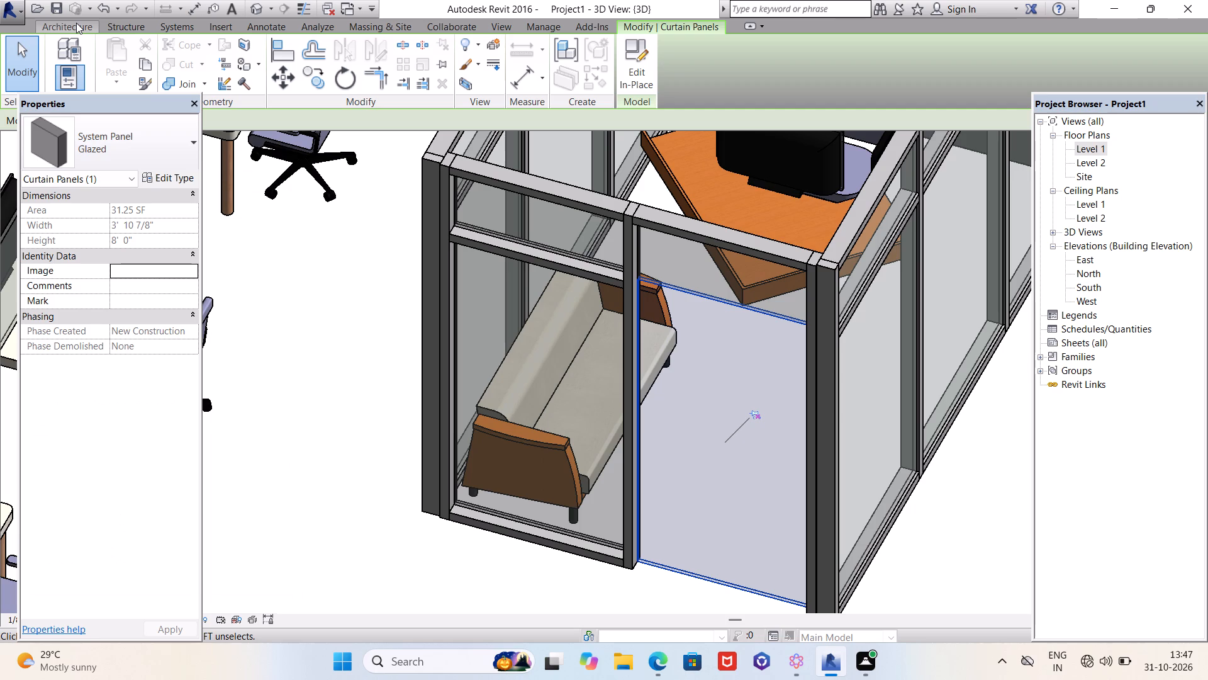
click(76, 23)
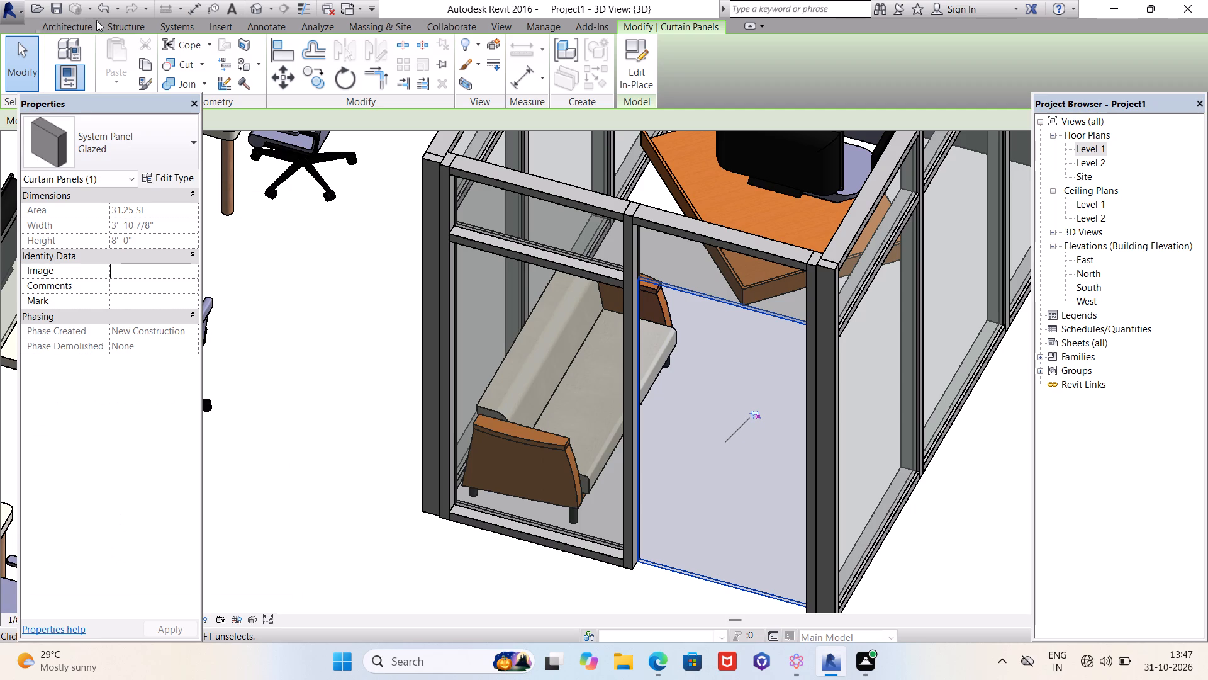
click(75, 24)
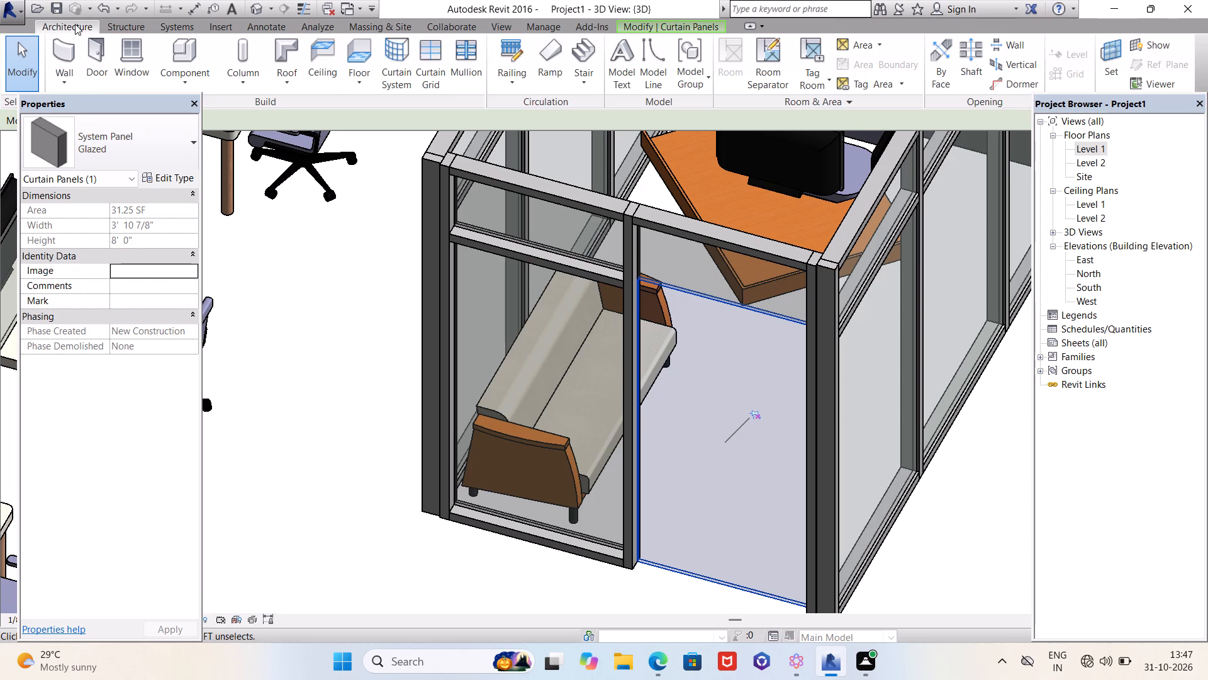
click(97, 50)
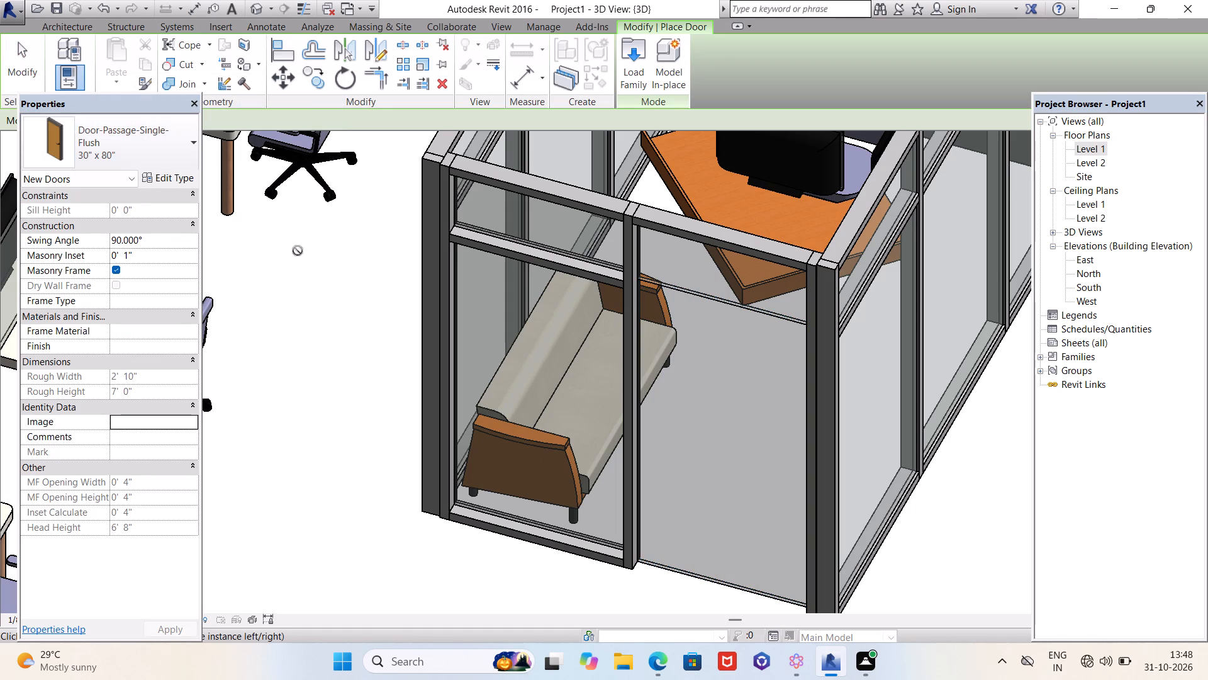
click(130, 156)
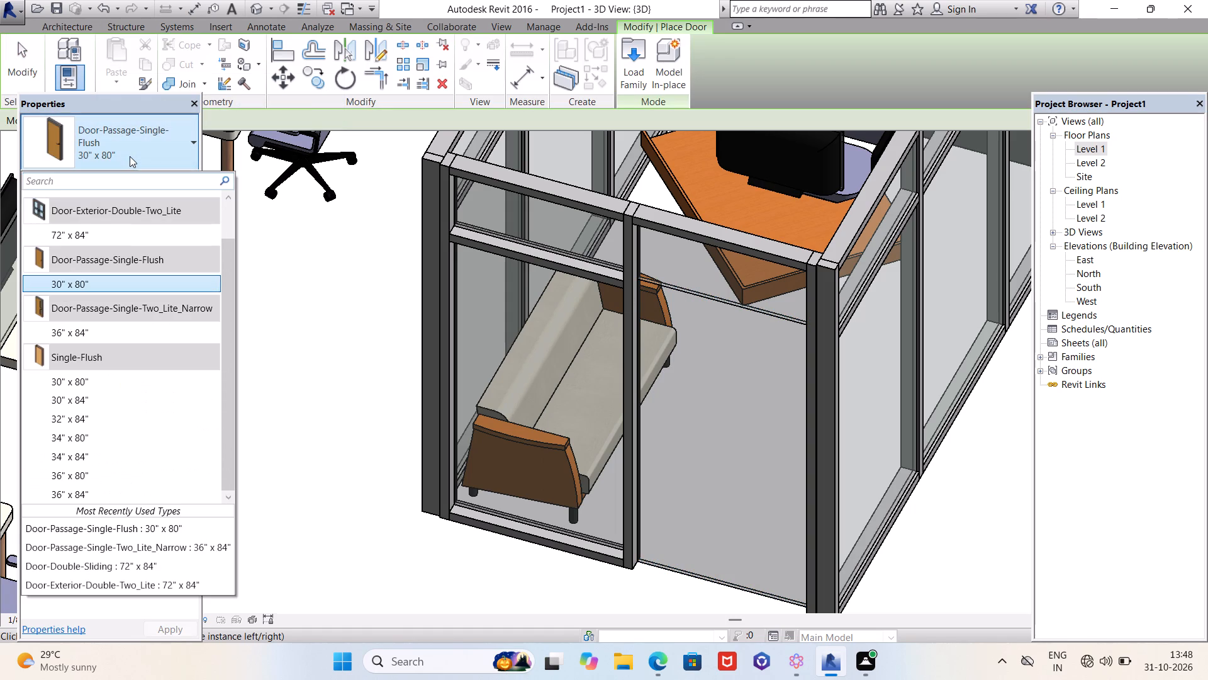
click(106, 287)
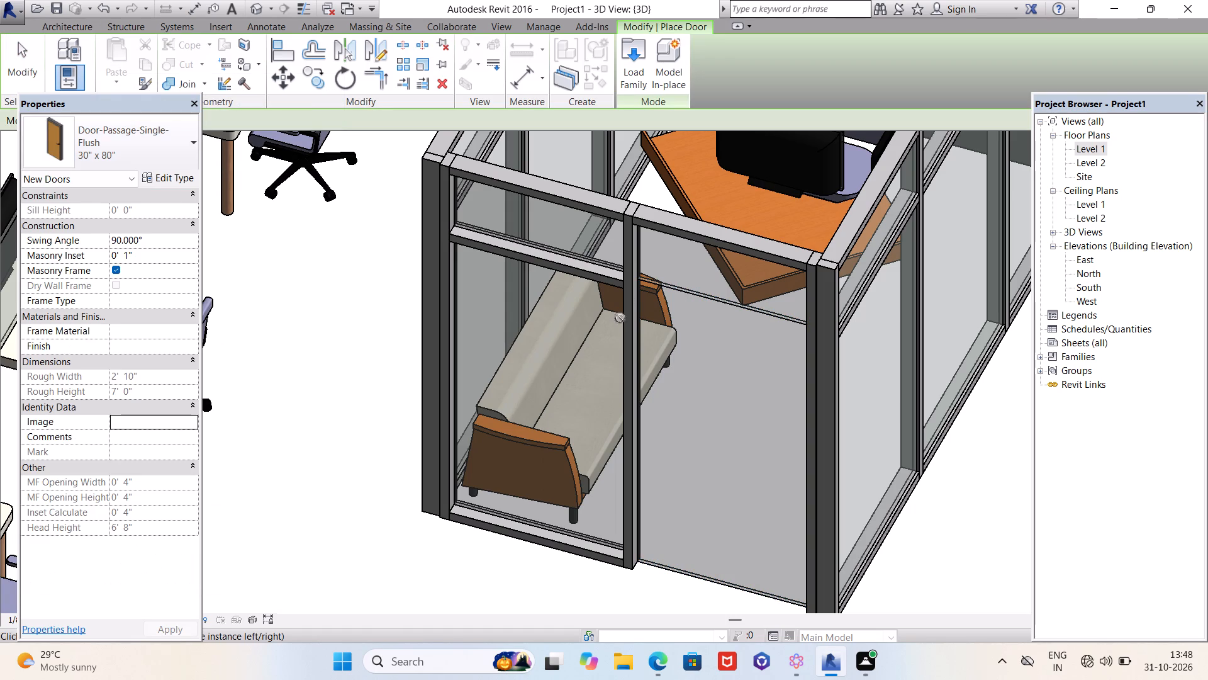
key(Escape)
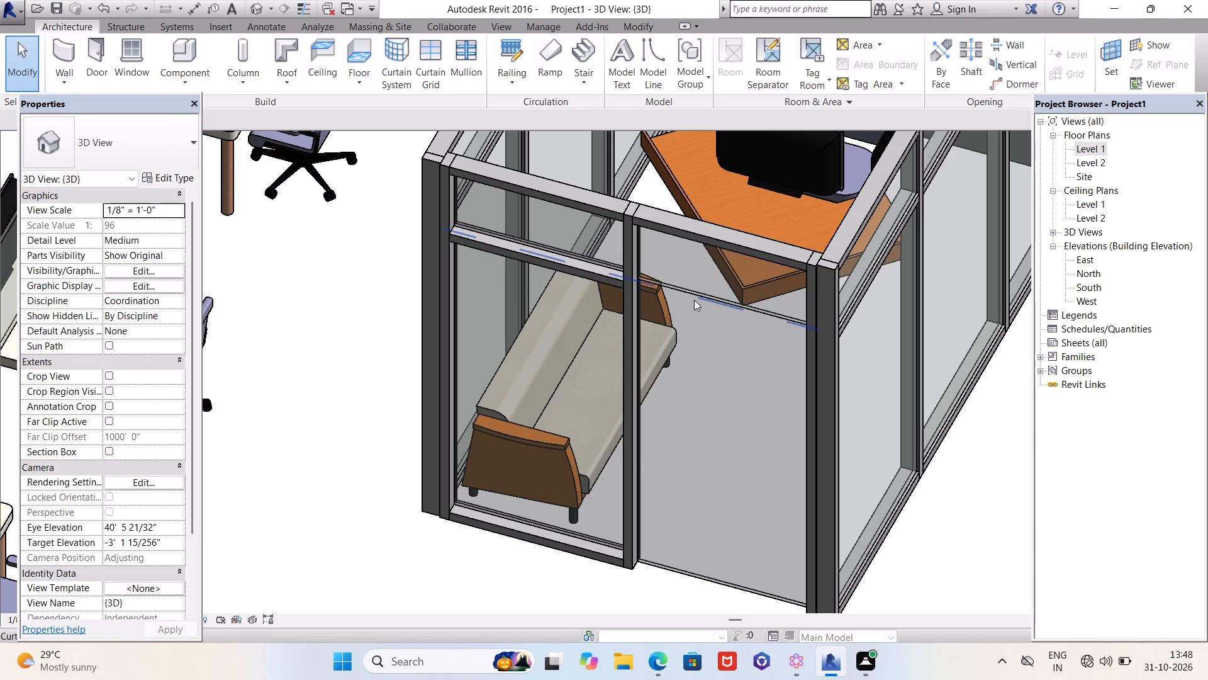
Reselect the large glazed panel in the west side's south bay and look through the wall, panel and door types offered for it.
click(688, 298)
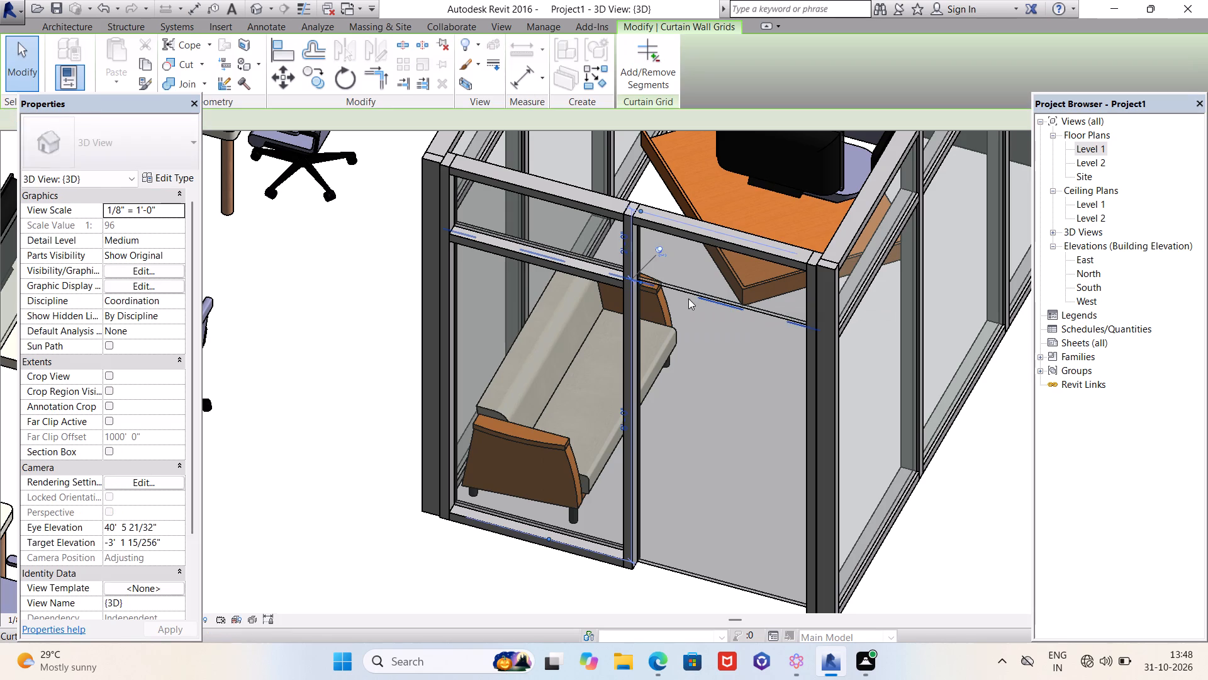
key(Escape)
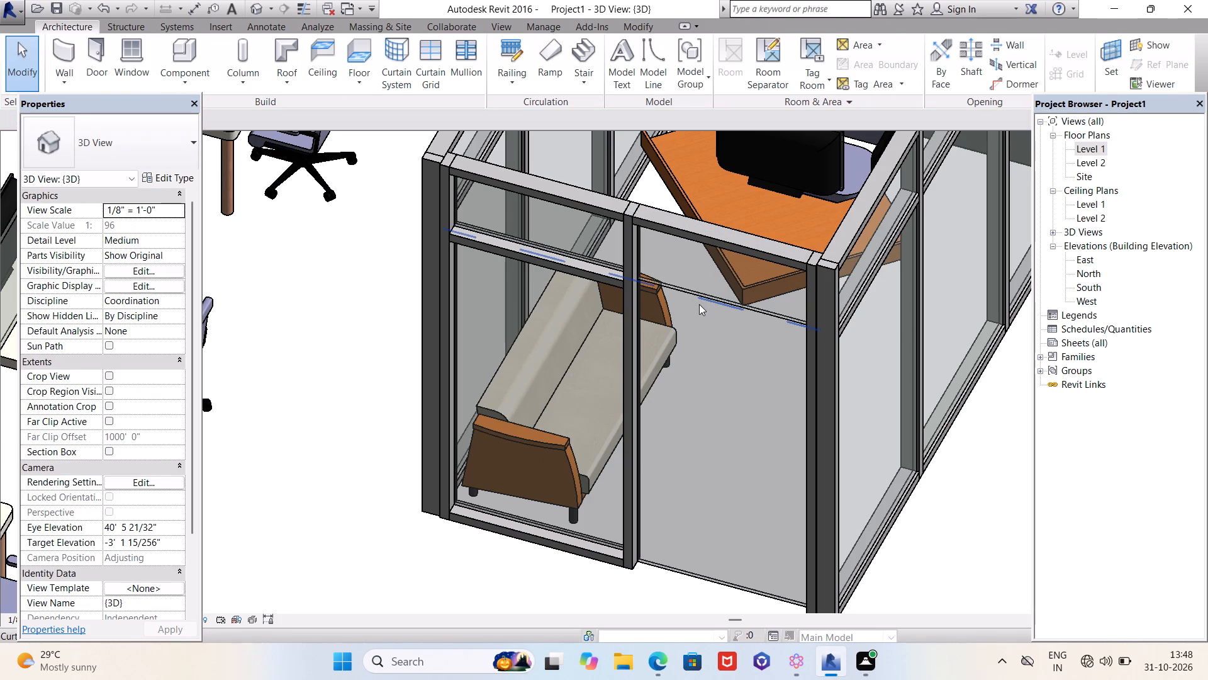
key(Tab)
key(Tab)
key(Tab)
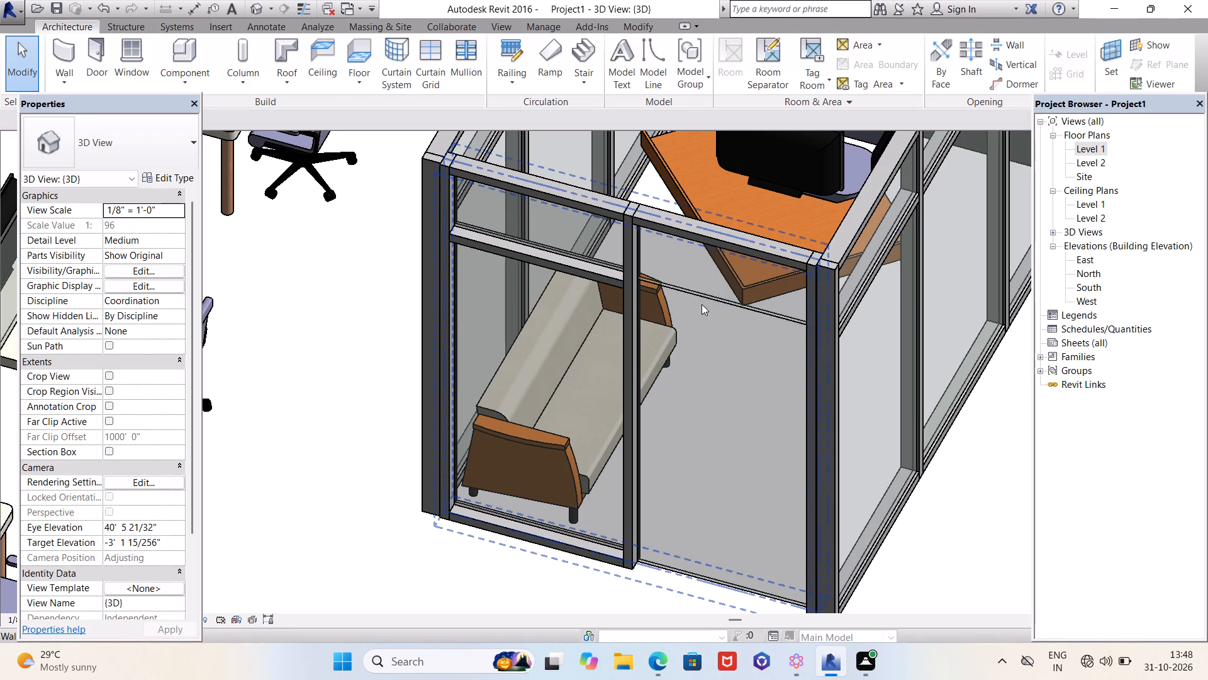
key(Tab)
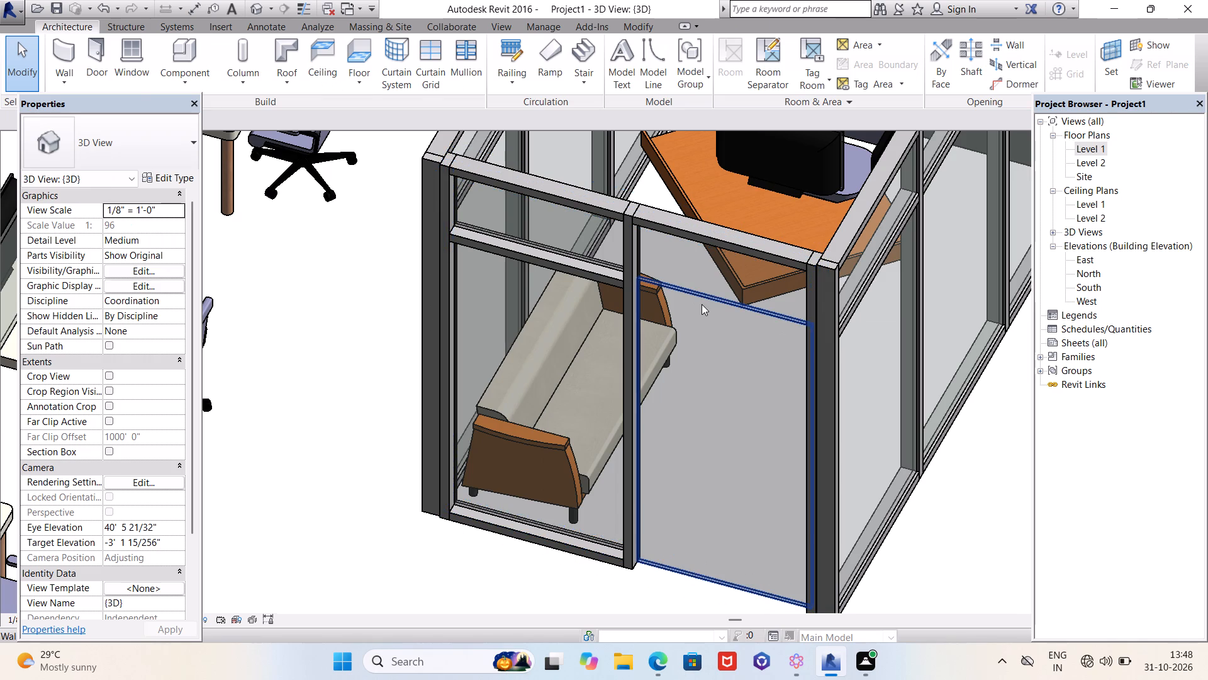
click(702, 304)
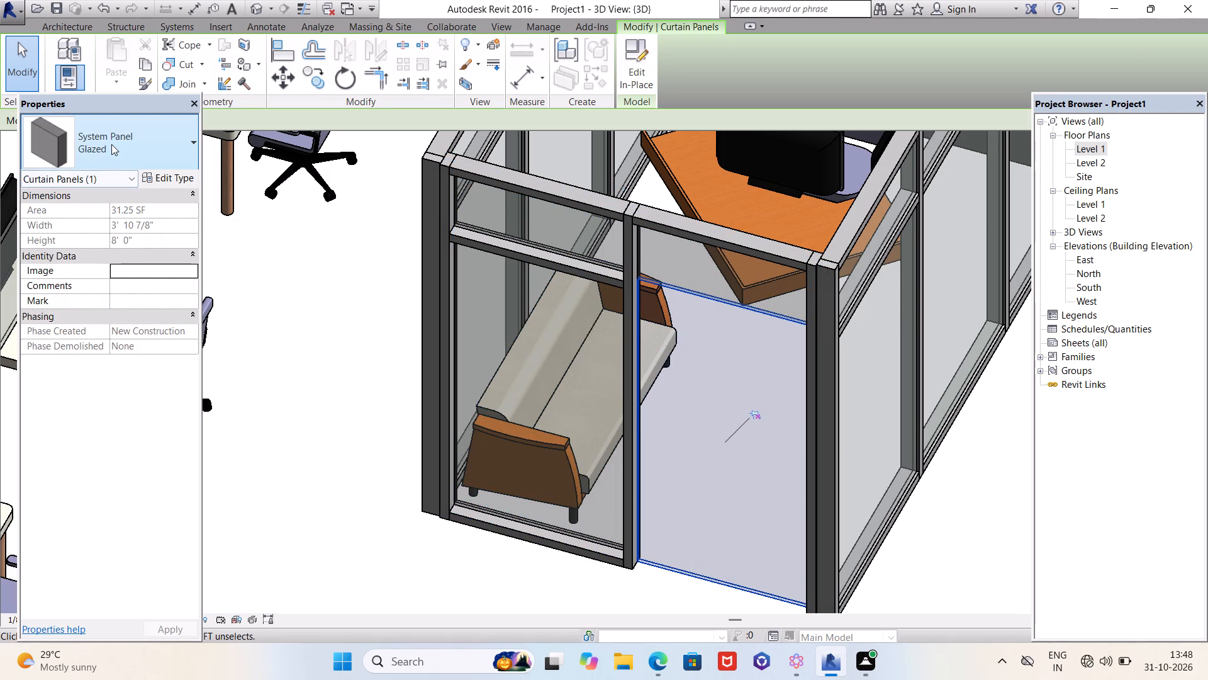
click(112, 144)
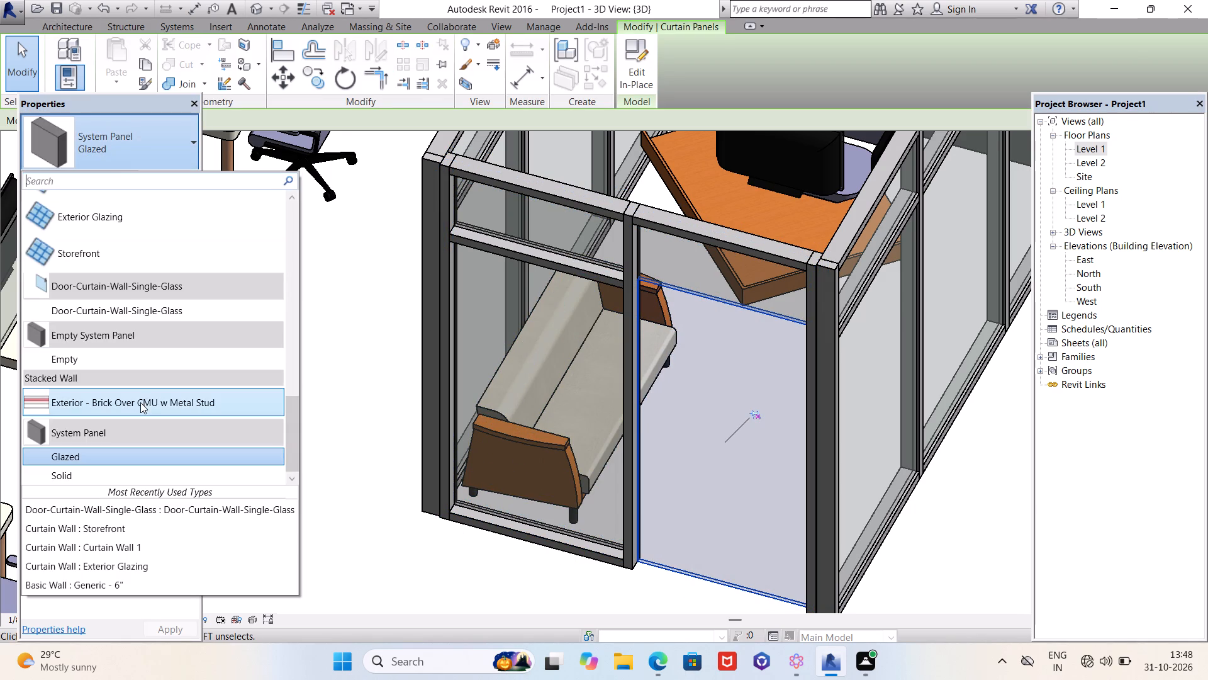
scroll(145, 390, down, 5)
scroll(146, 388, up, 4)
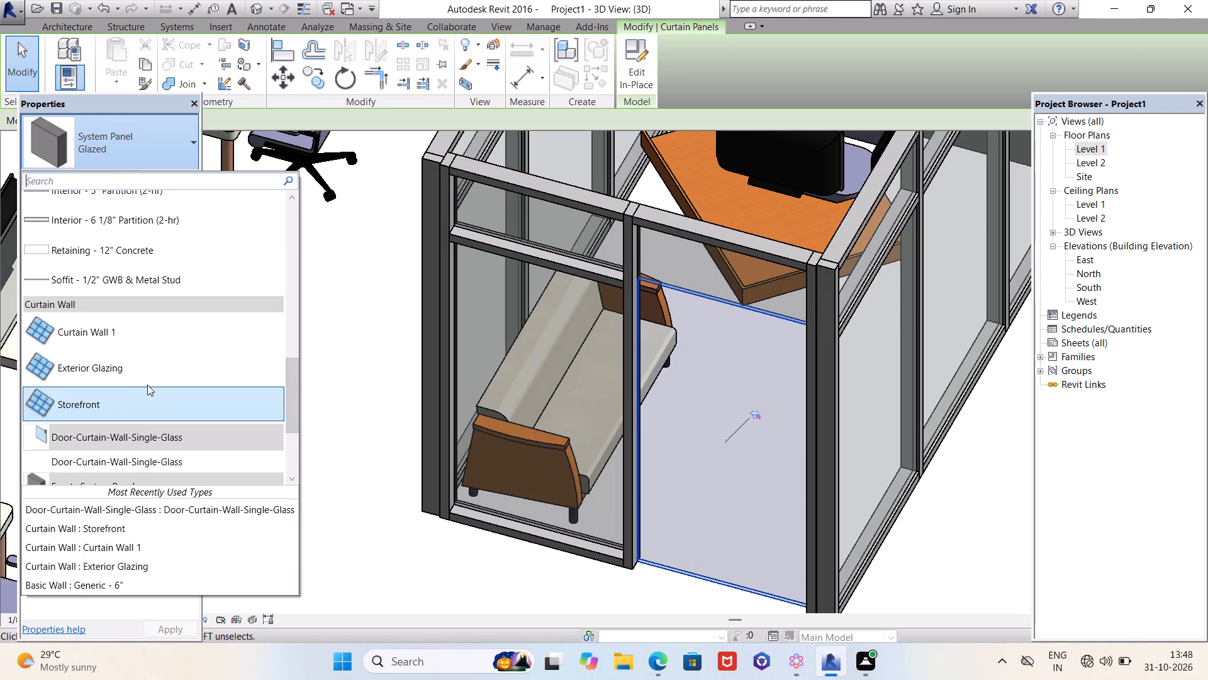
scroll(147, 385, down, 6)
scroll(147, 385, up, 6)
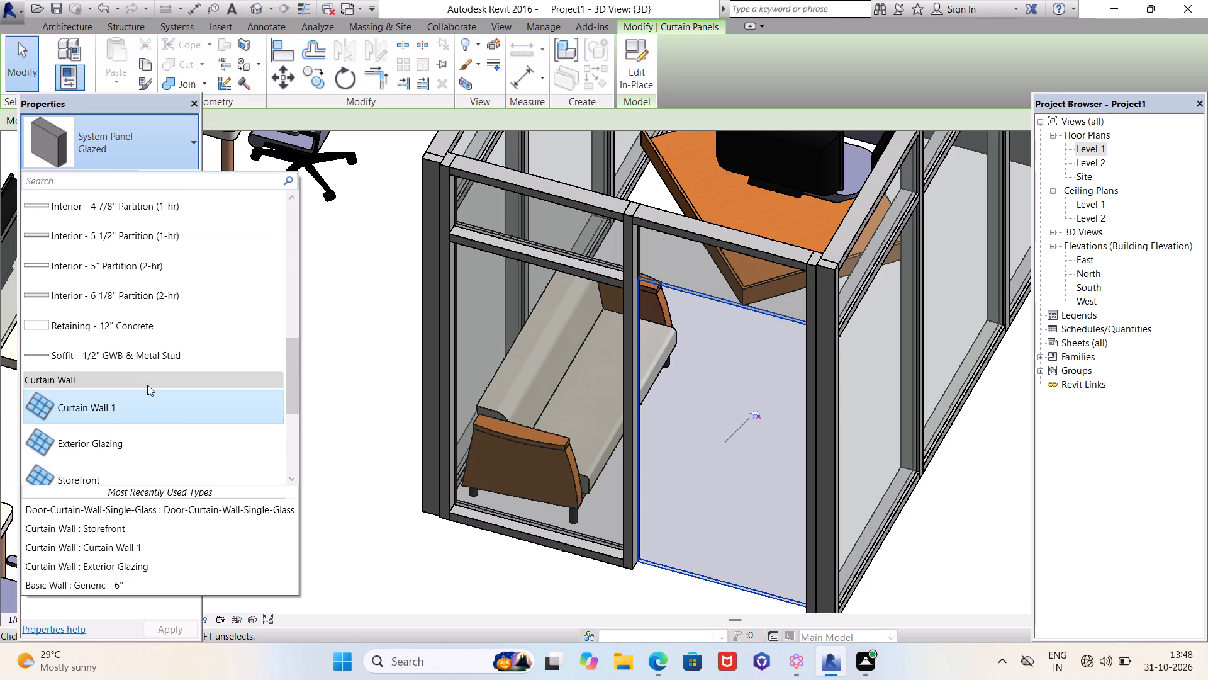
scroll(147, 385, up, 14)
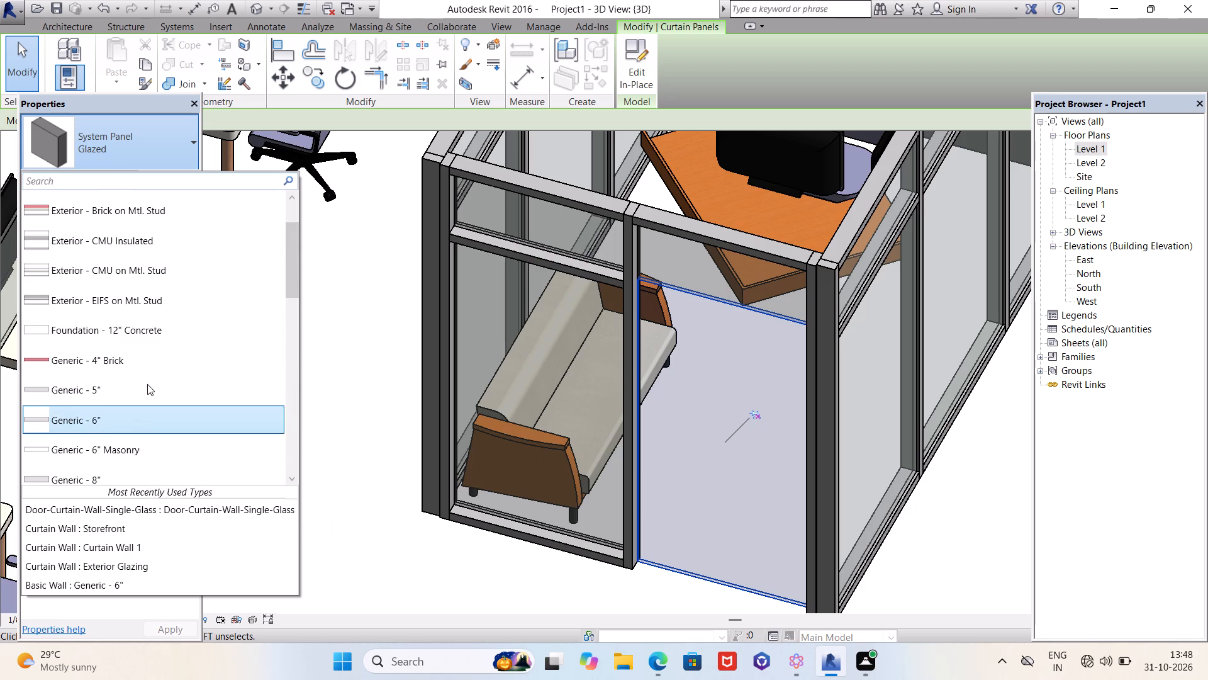
scroll(147, 383, up, 10)
click(351, 343)
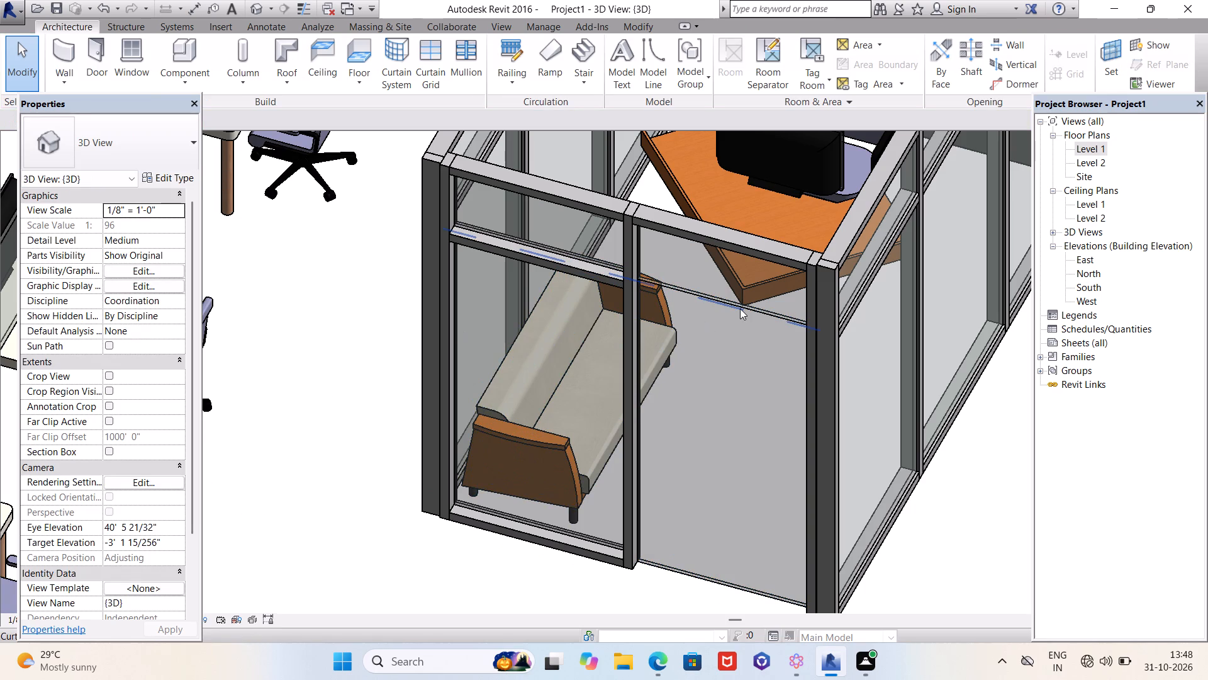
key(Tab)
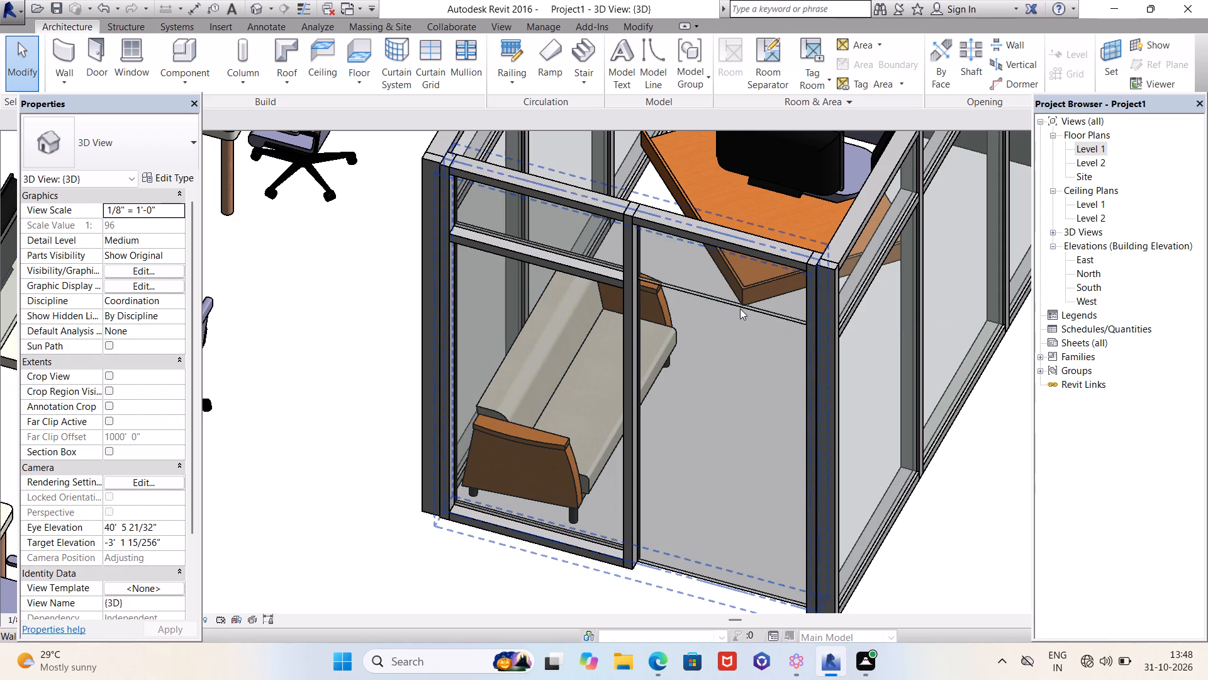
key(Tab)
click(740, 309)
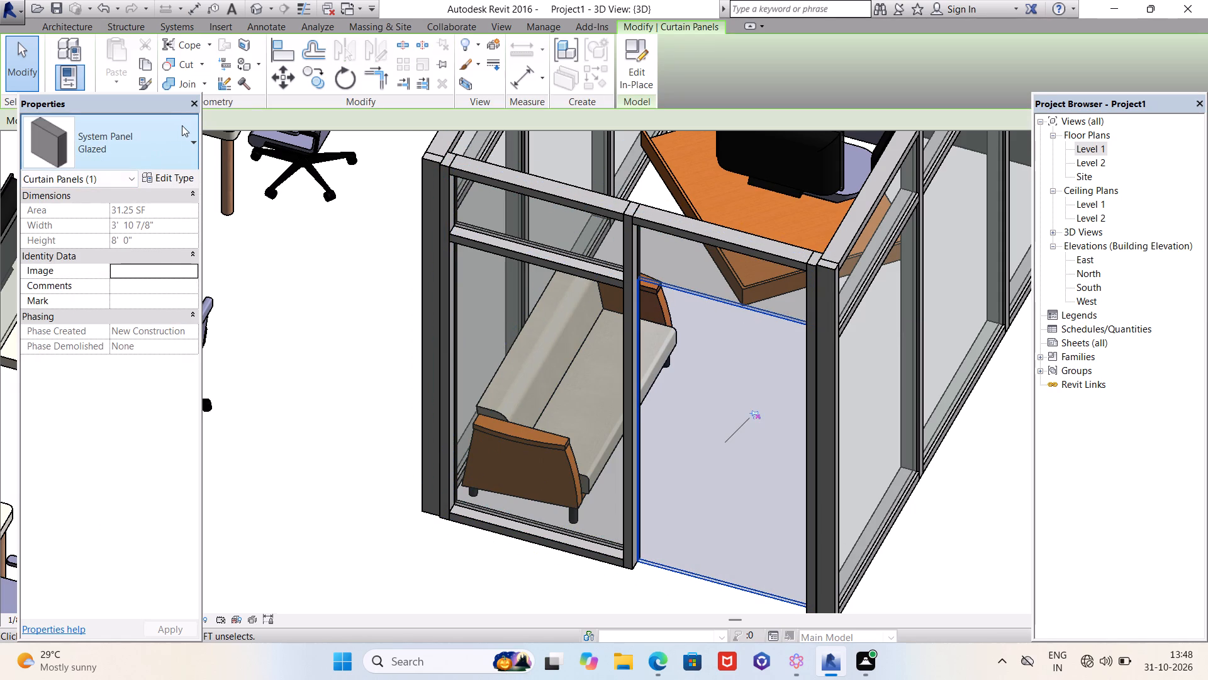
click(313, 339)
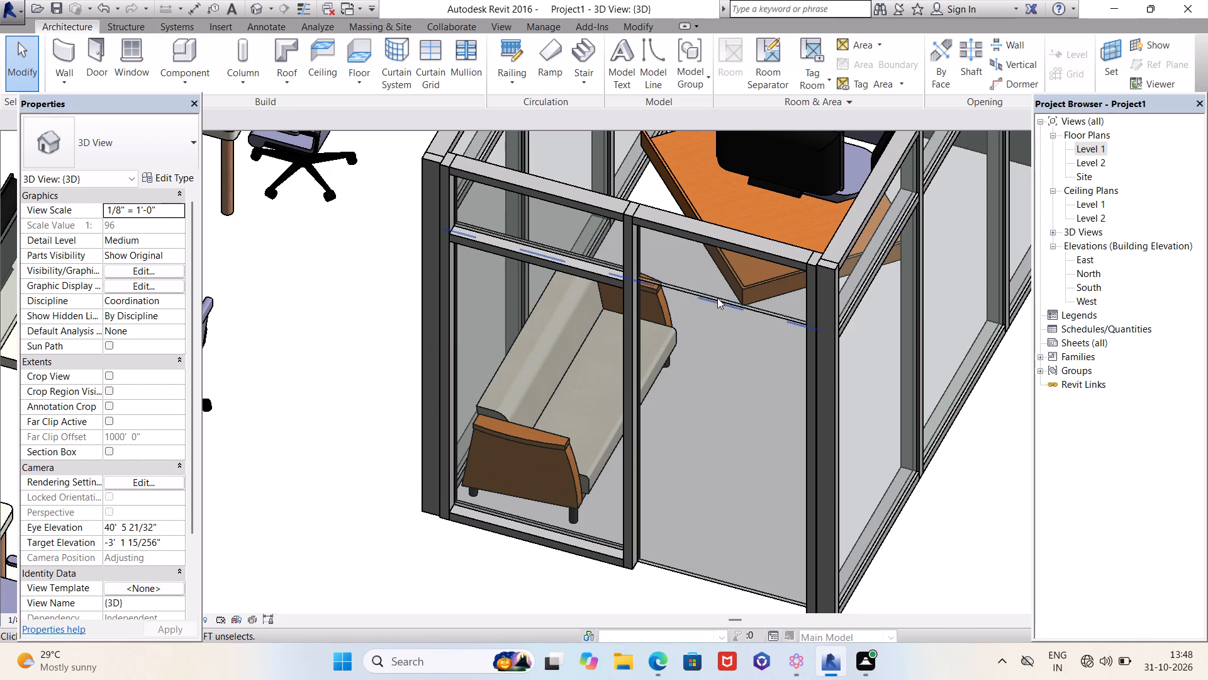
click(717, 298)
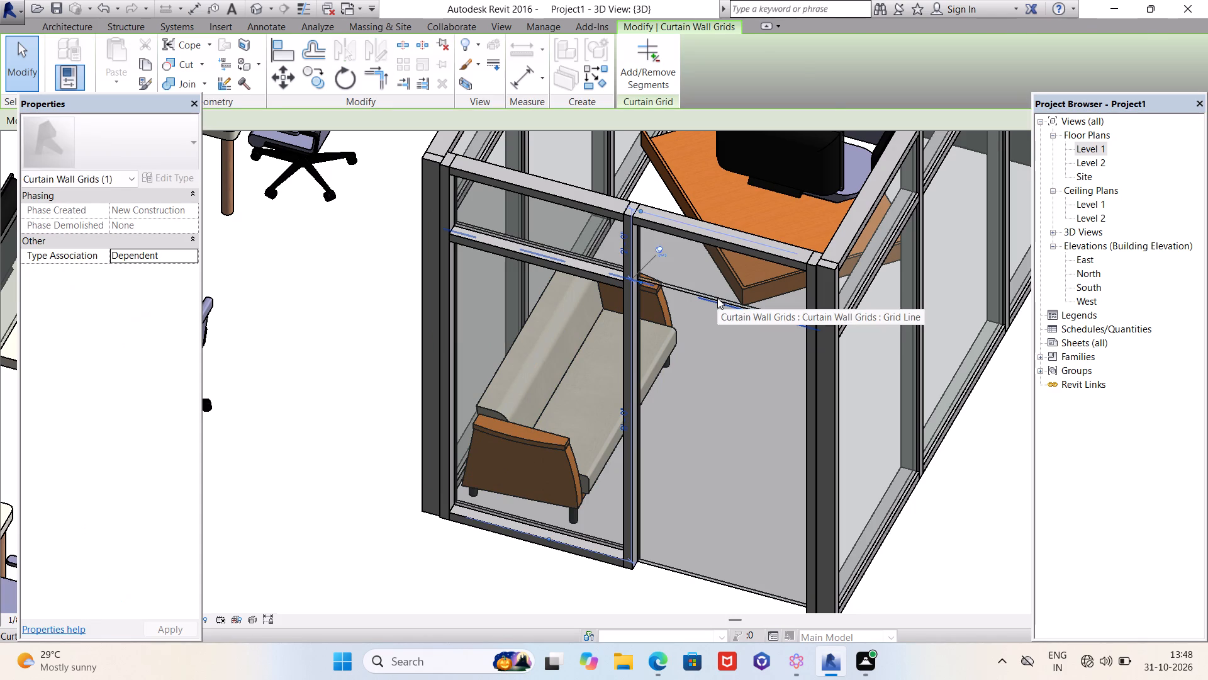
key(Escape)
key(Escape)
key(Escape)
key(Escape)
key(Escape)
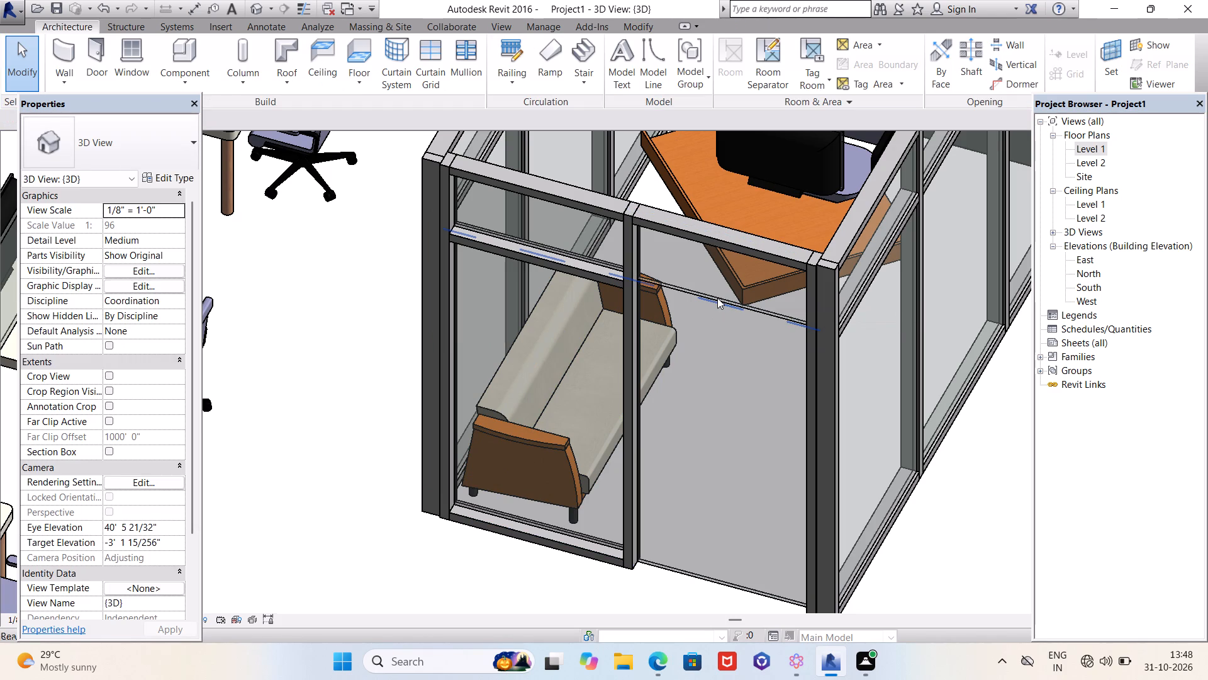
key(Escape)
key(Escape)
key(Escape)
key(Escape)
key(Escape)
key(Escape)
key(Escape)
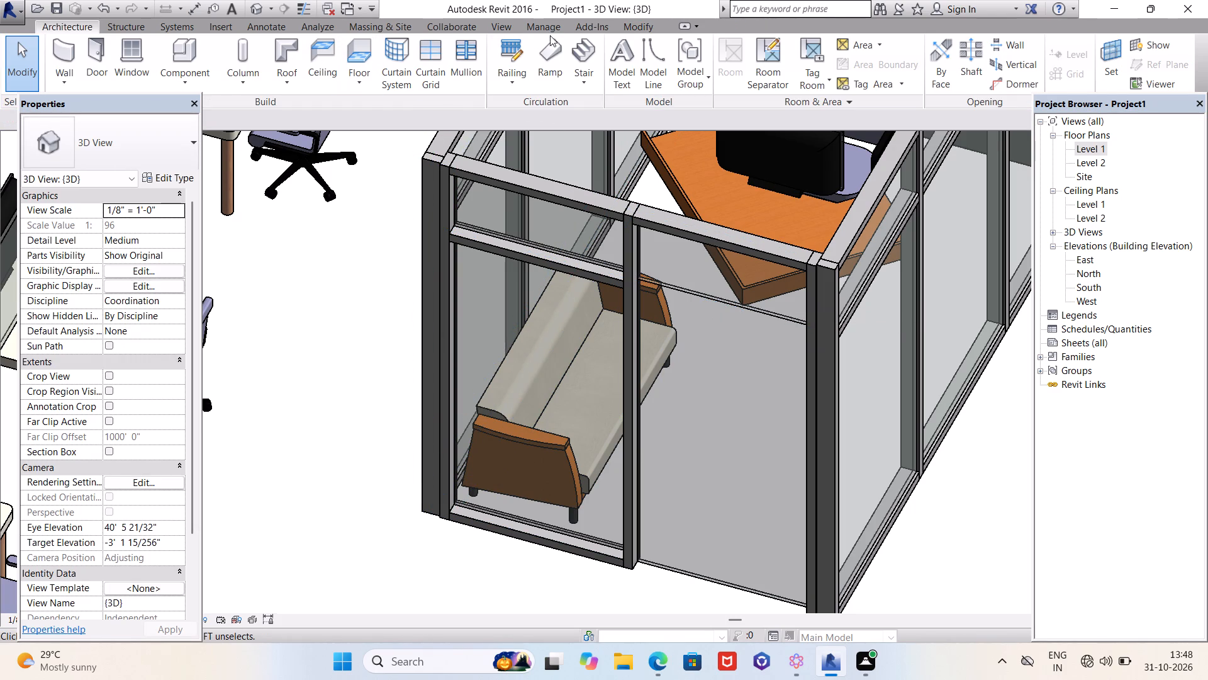
Measure the width of the south bay opening in the Storefront enclosure's west side on the Level 1 floor plan.
click(627, 21)
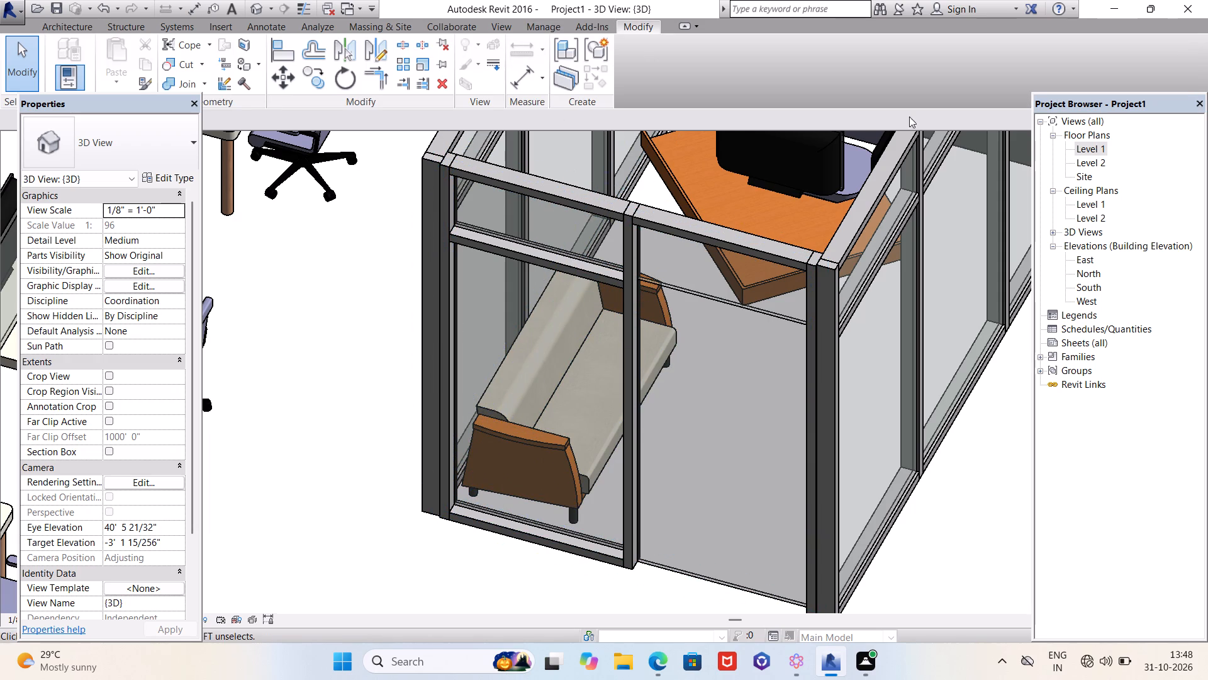
double_click(1081, 150)
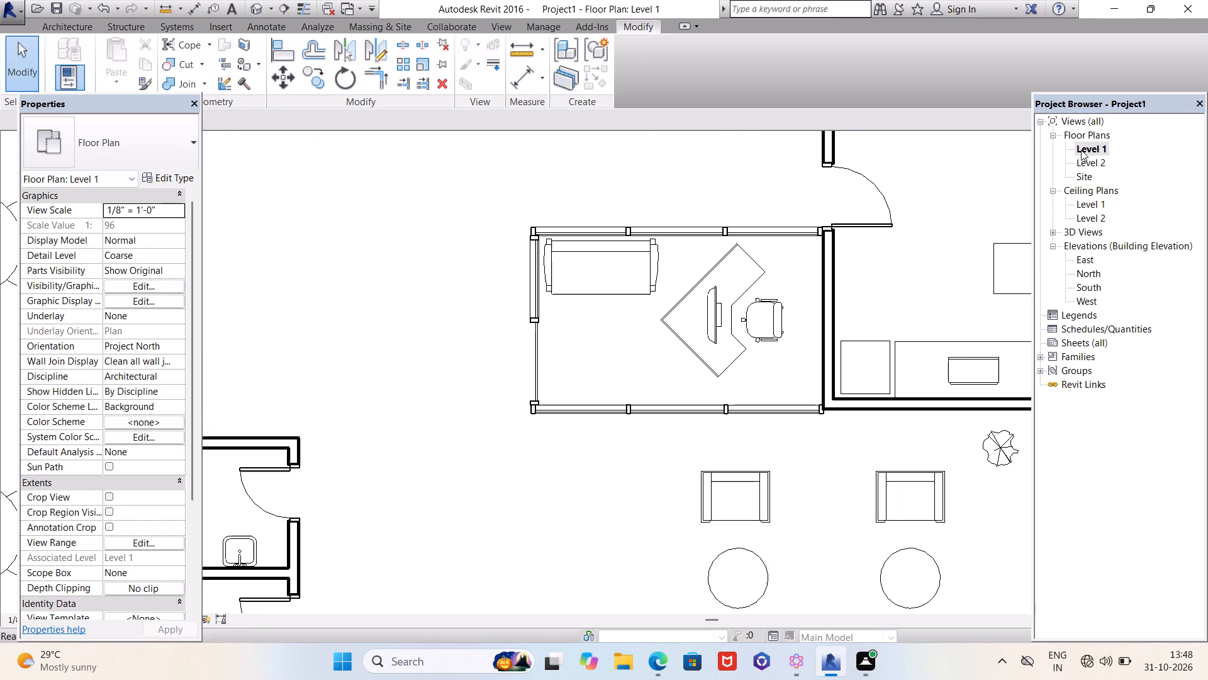
scroll(525, 312, up, 1)
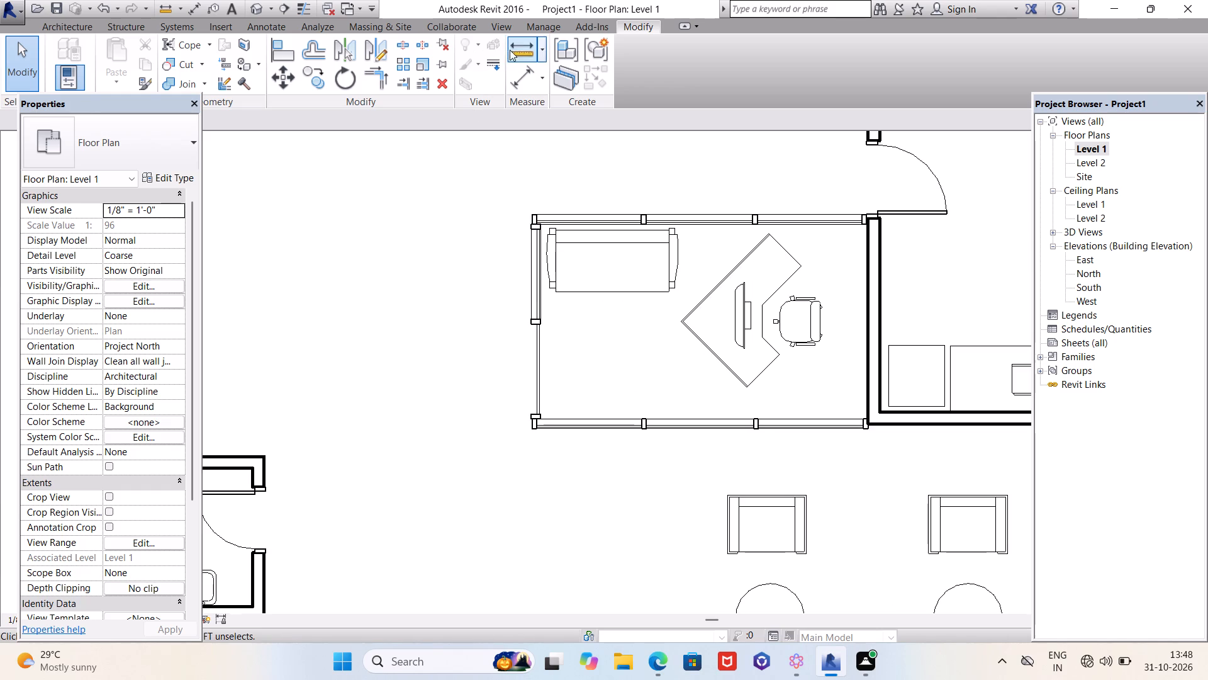
click(510, 50)
scroll(531, 309, up, 4)
click(537, 337)
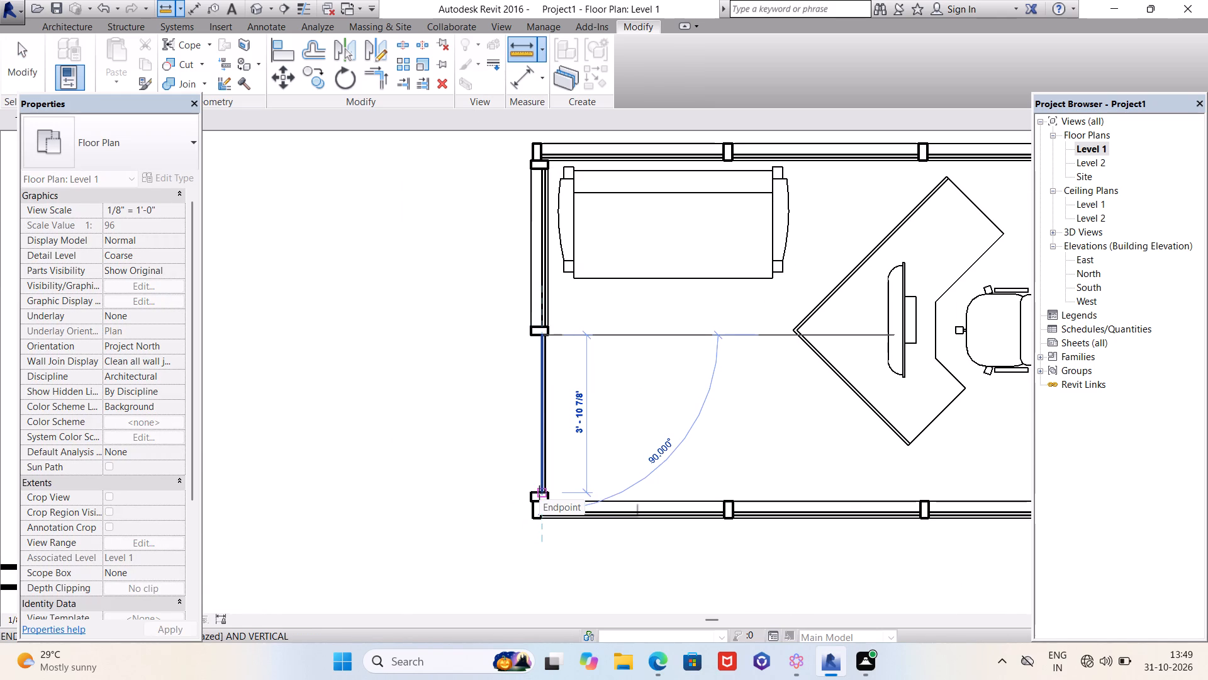
key(Escape)
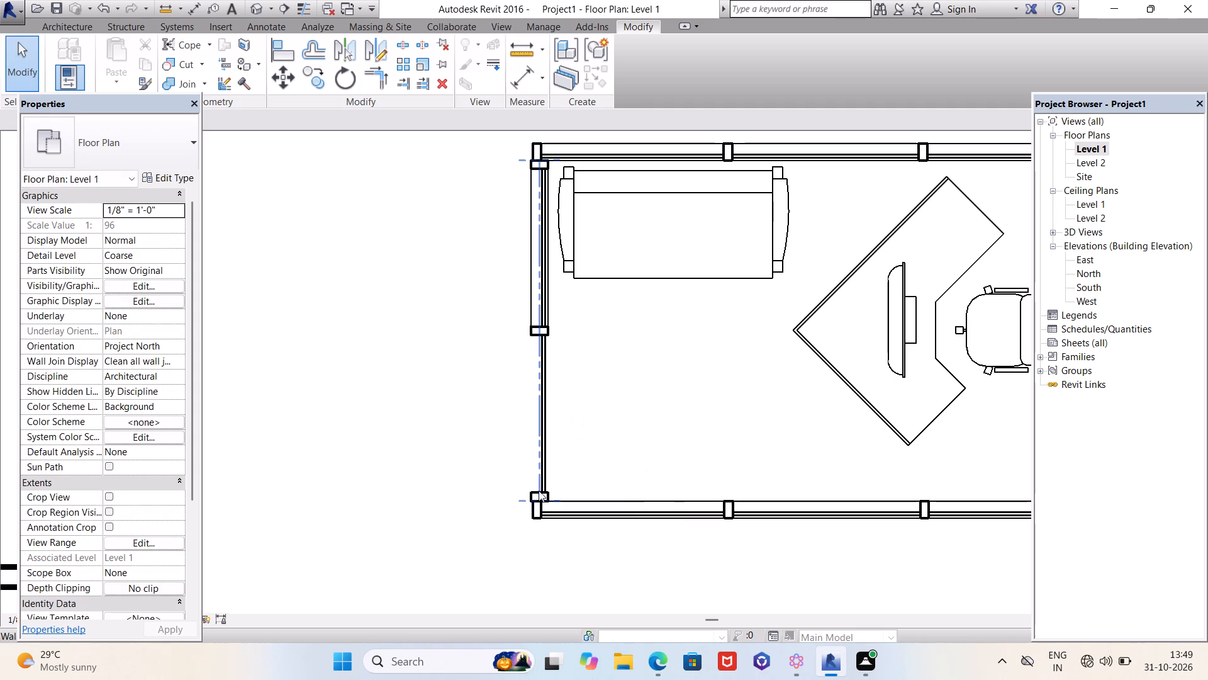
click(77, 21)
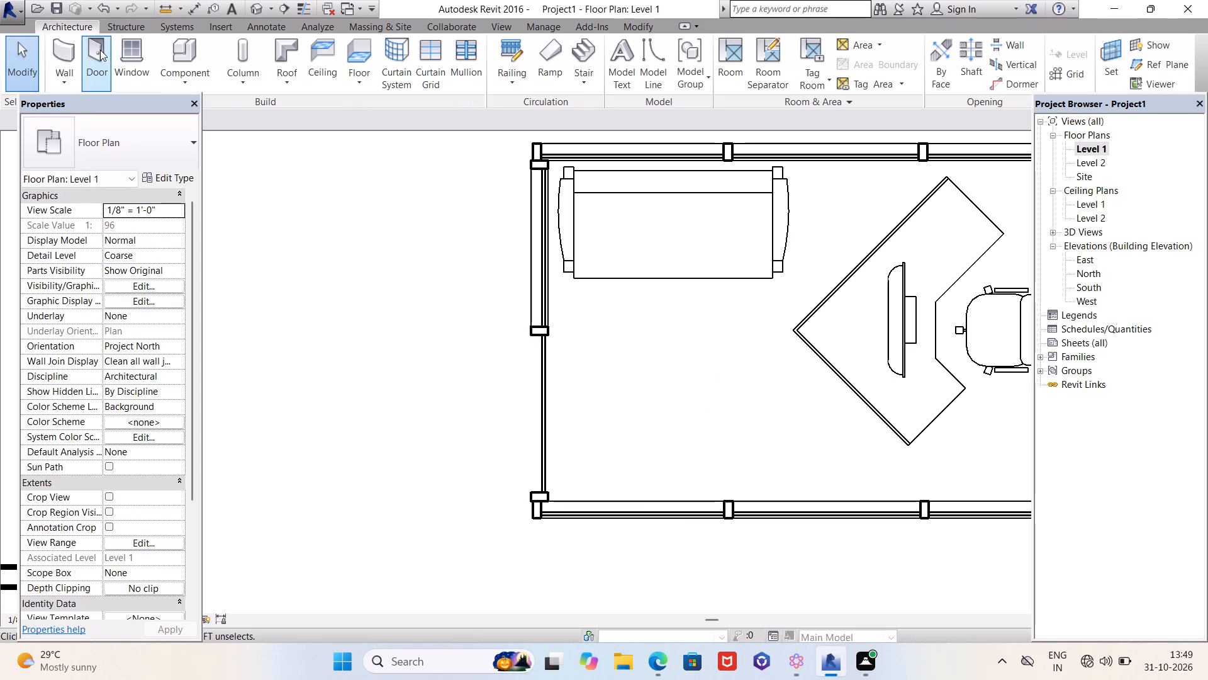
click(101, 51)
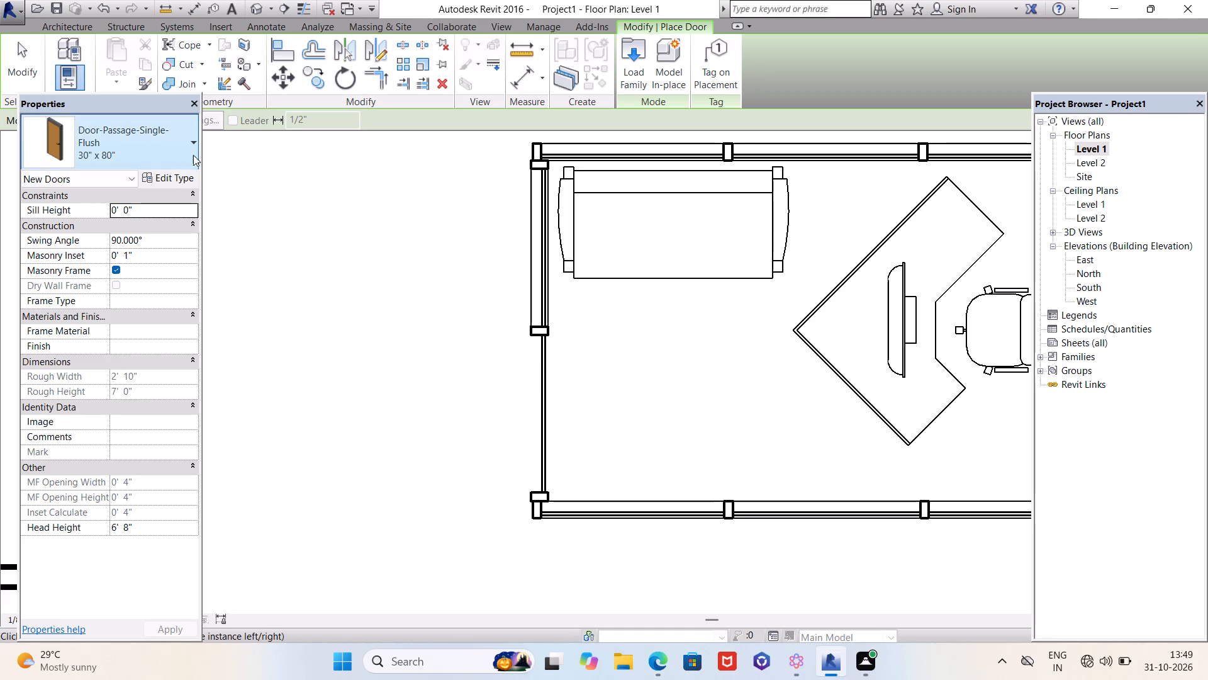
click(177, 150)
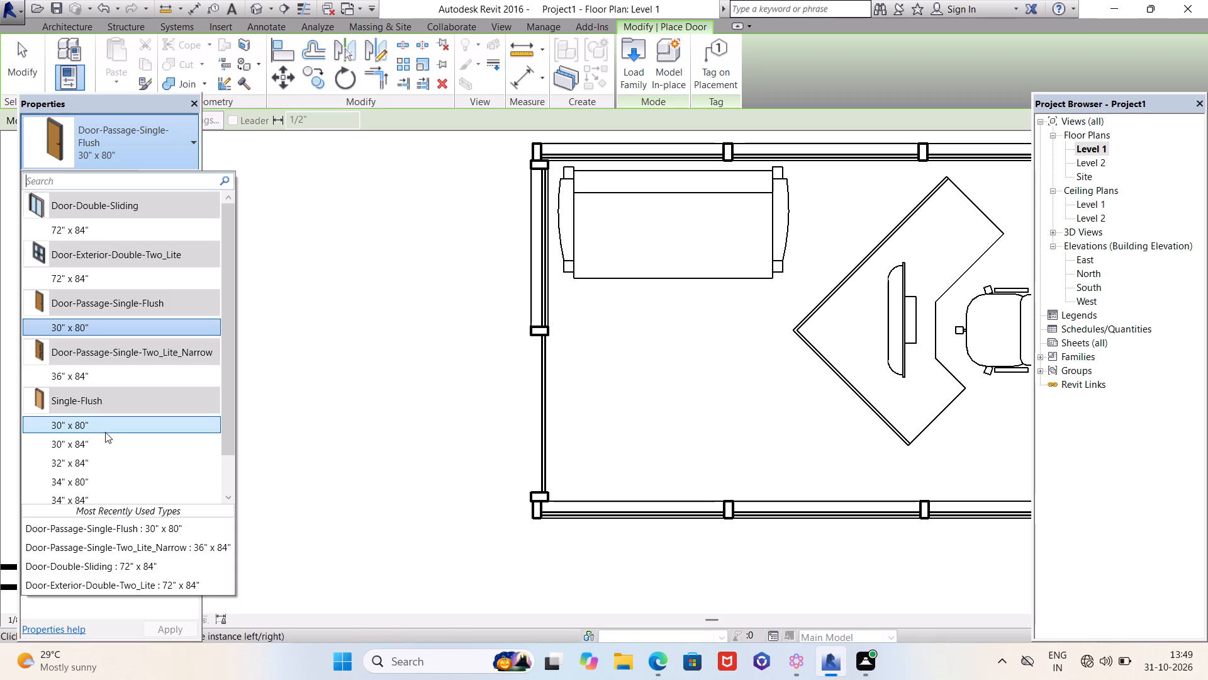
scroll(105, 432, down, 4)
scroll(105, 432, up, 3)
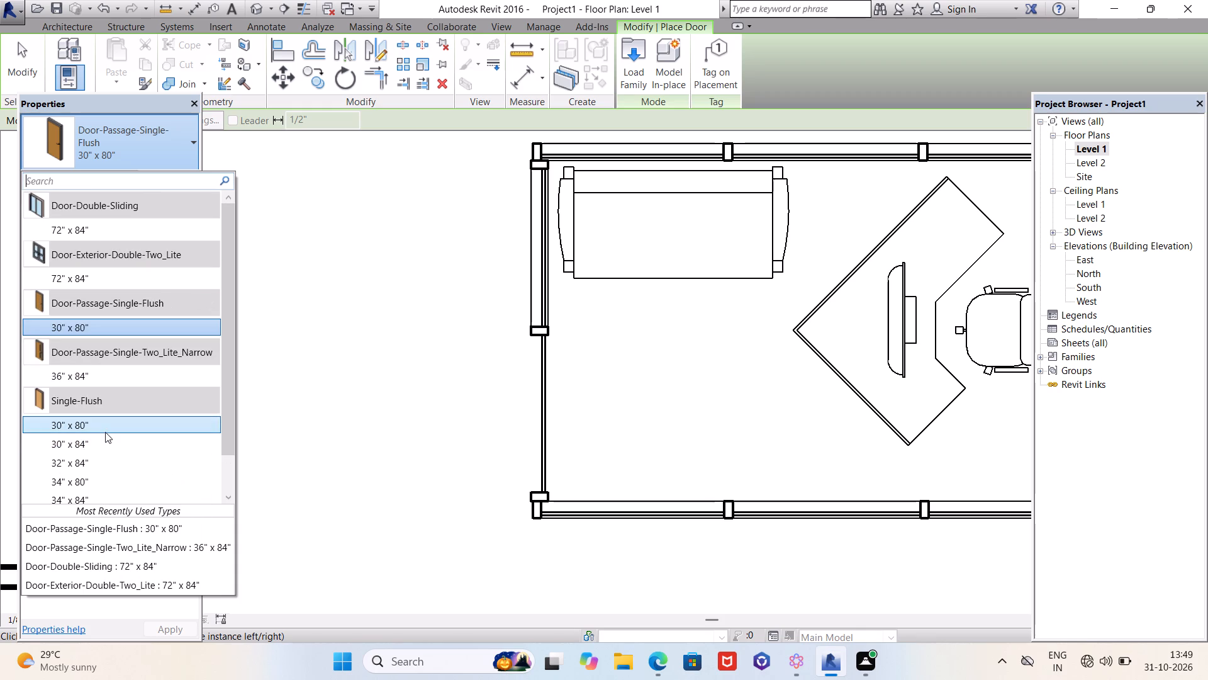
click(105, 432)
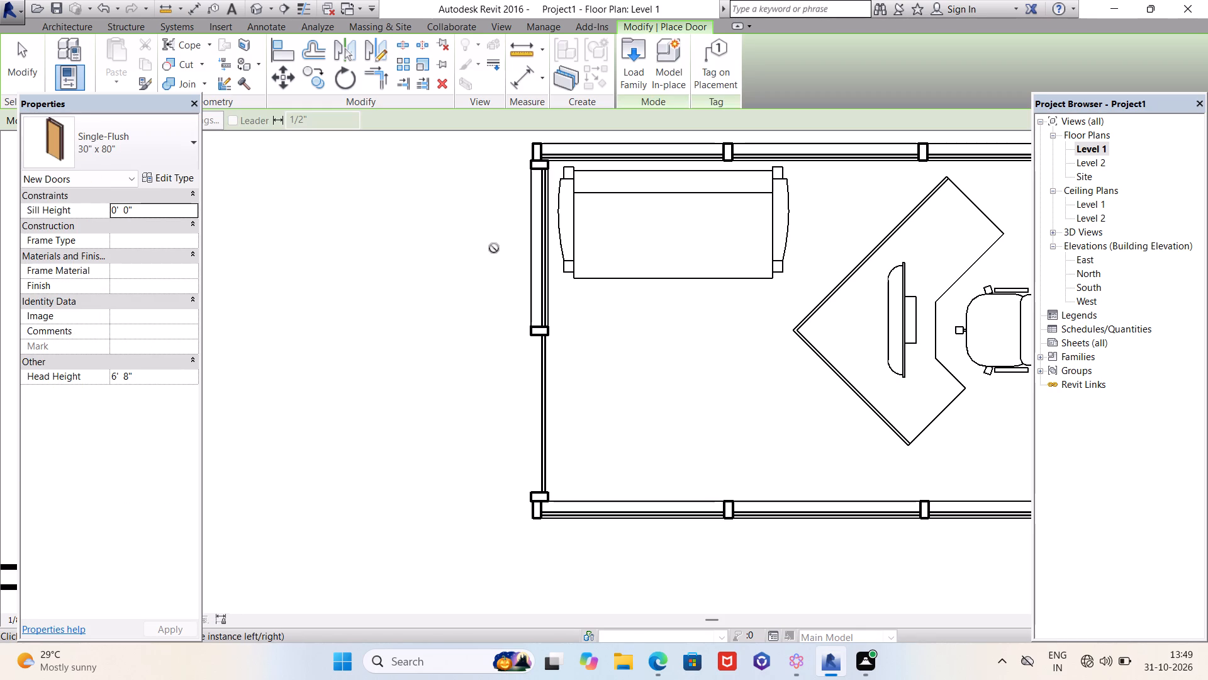
In the 3D view, unpin the large glazed panel in the Storefront's west-side south bay and change it to Door-Curtain-Wall-Single-Glass.
click(261, 11)
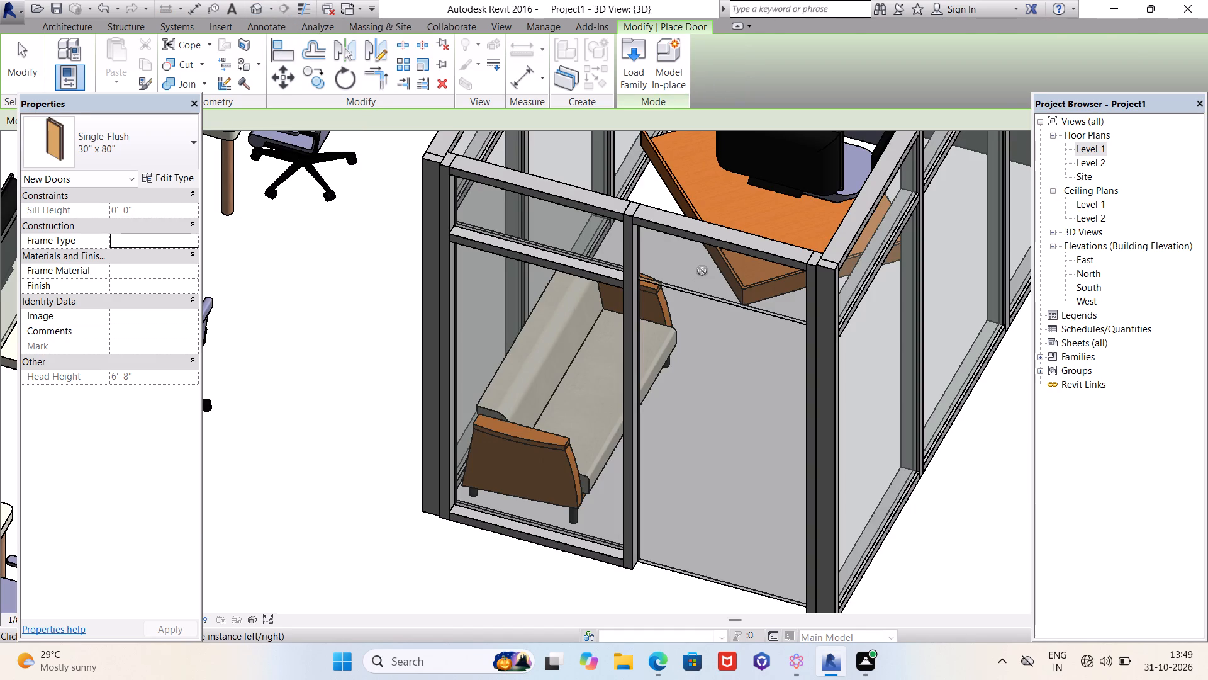
key(Escape)
key(Escape)
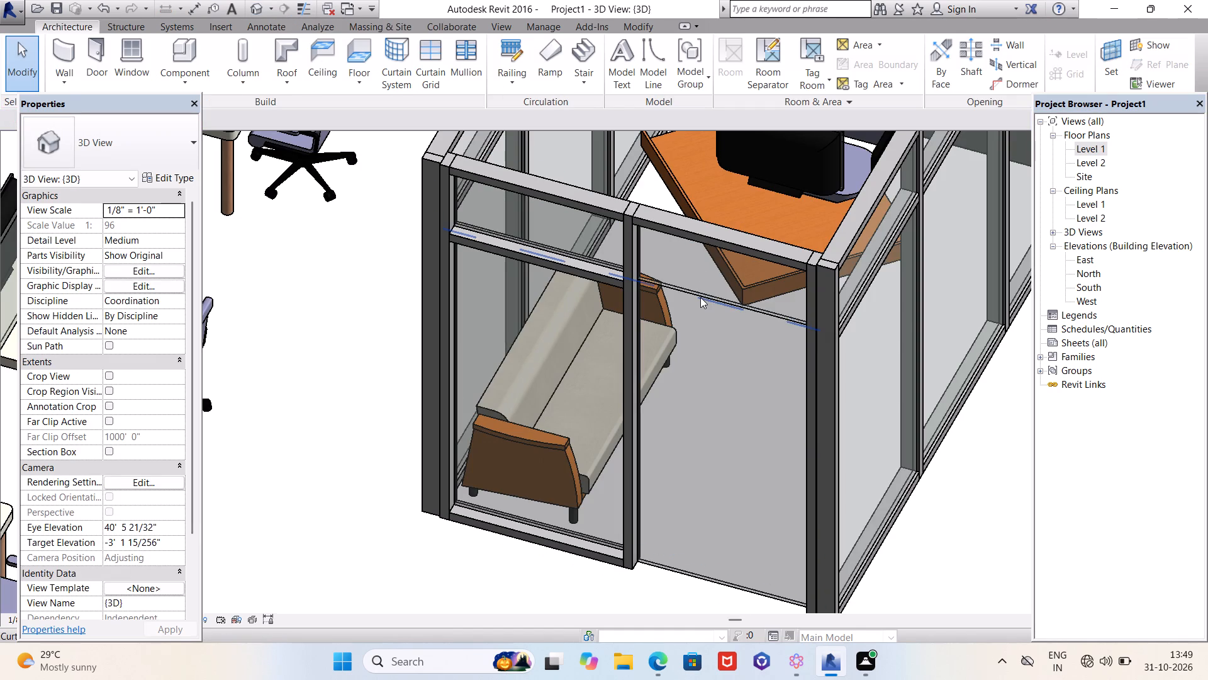
key(Tab)
key(Tab)
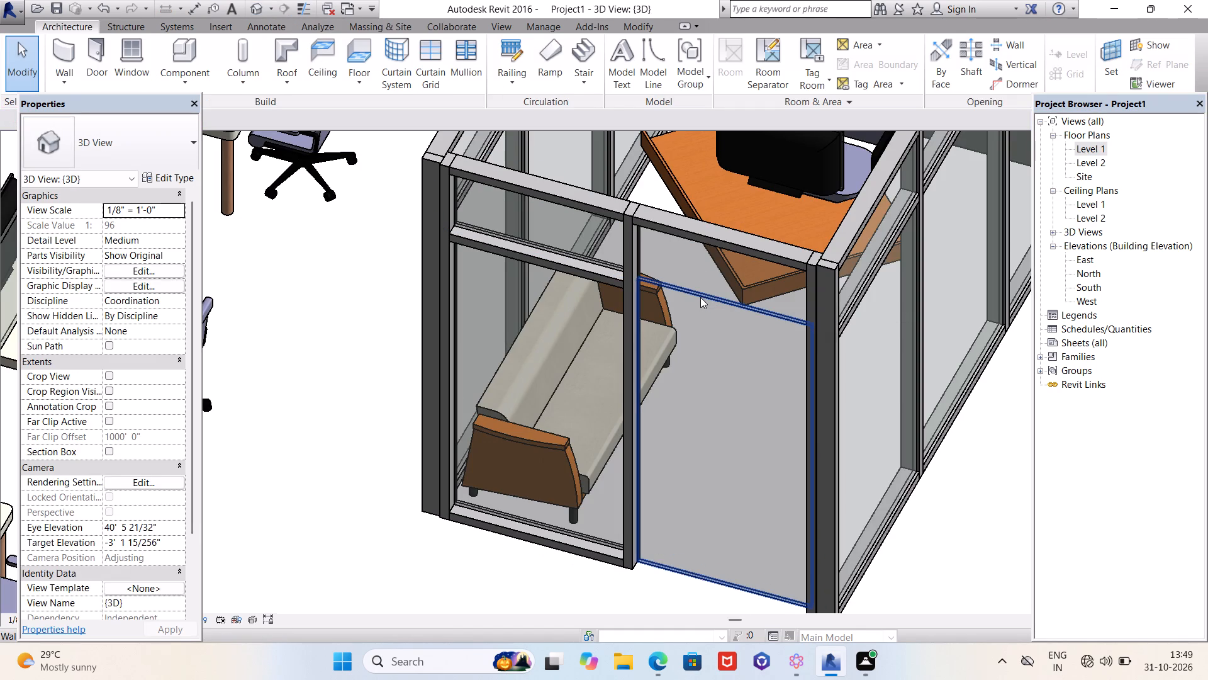
click(700, 297)
click(759, 414)
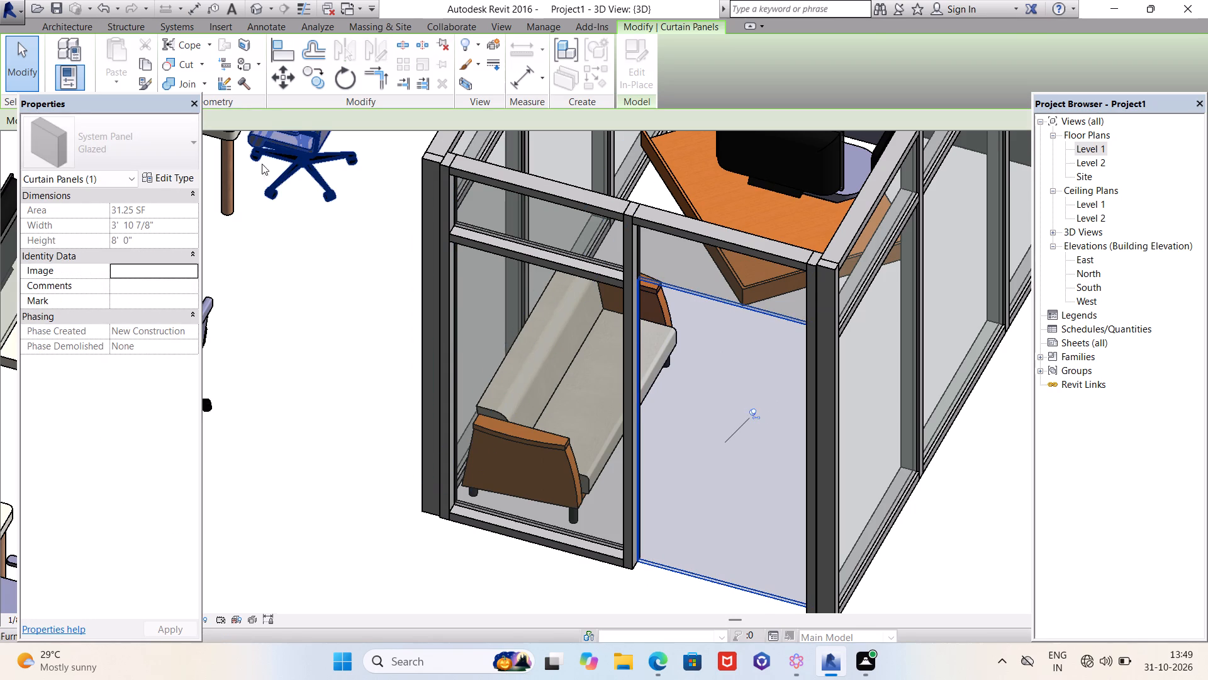
click(760, 417)
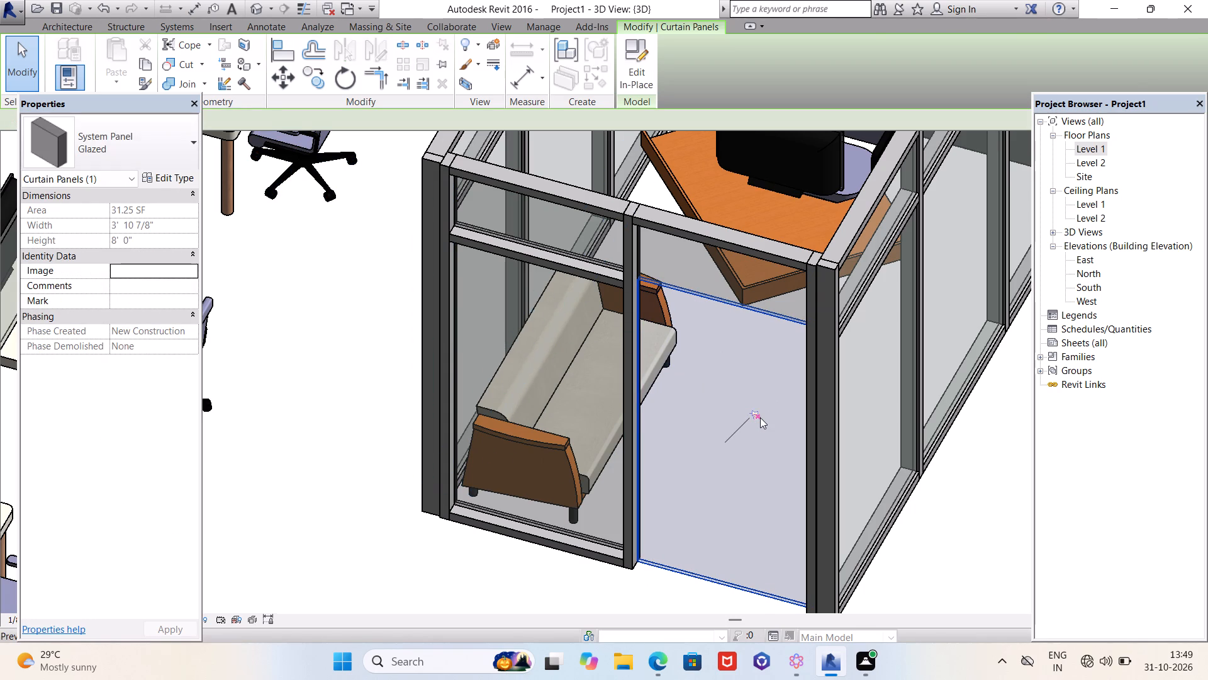
click(147, 131)
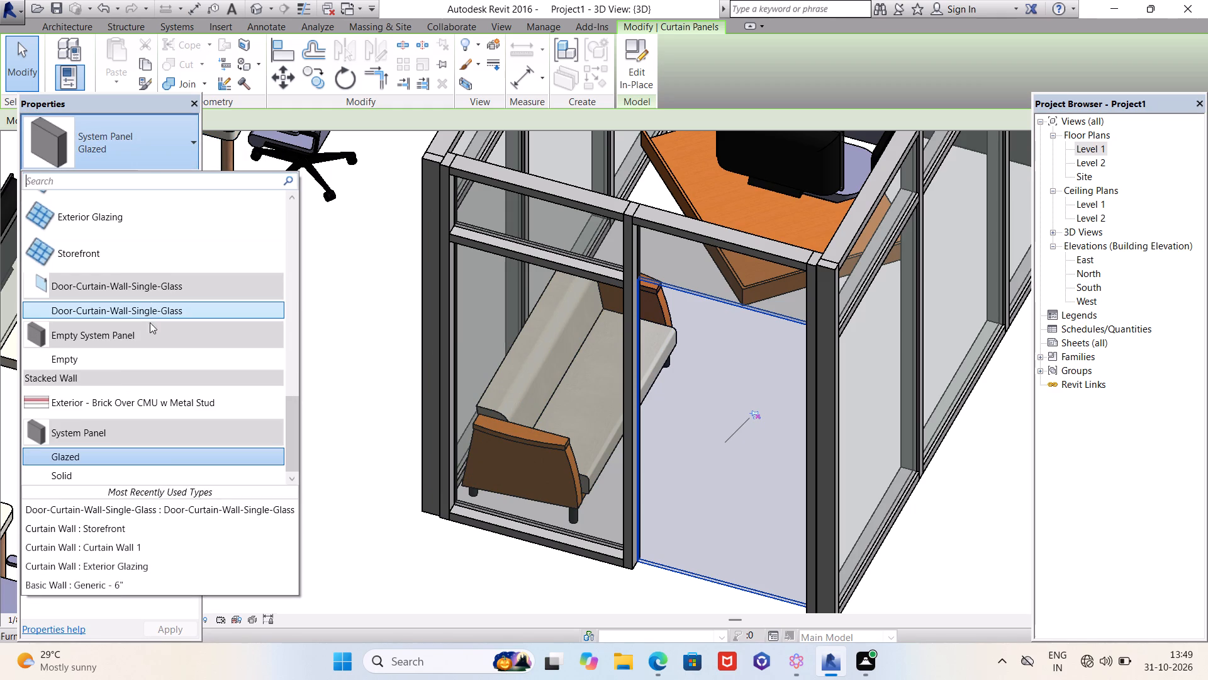
scroll(151, 333, up, 2)
scroll(151, 333, down, 2)
scroll(152, 333, up, 11)
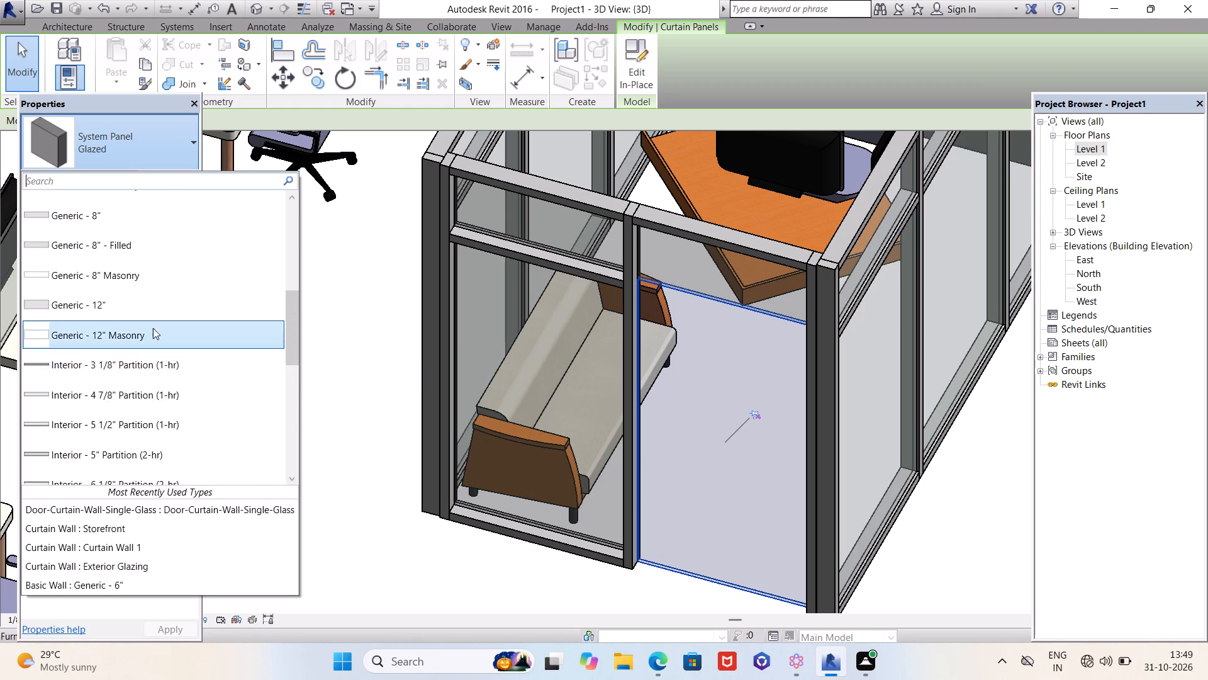
scroll(153, 328, up, 17)
scroll(156, 324, down, 18)
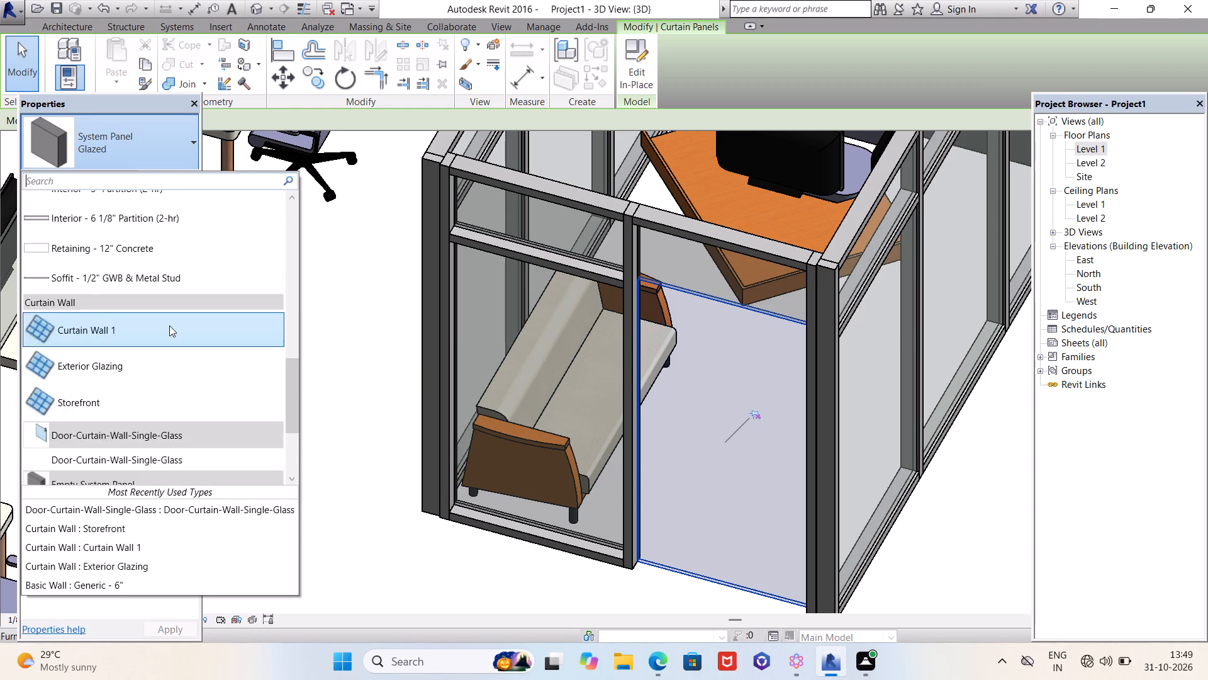
scroll(169, 326, down, 14)
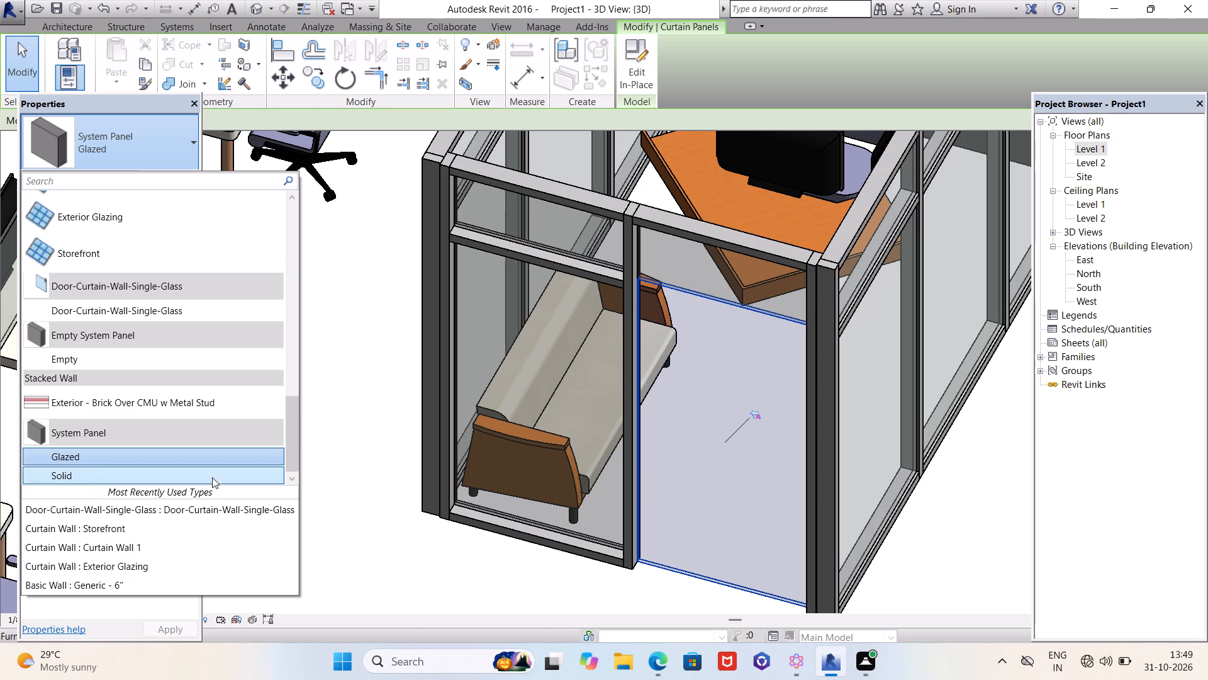
click(259, 175)
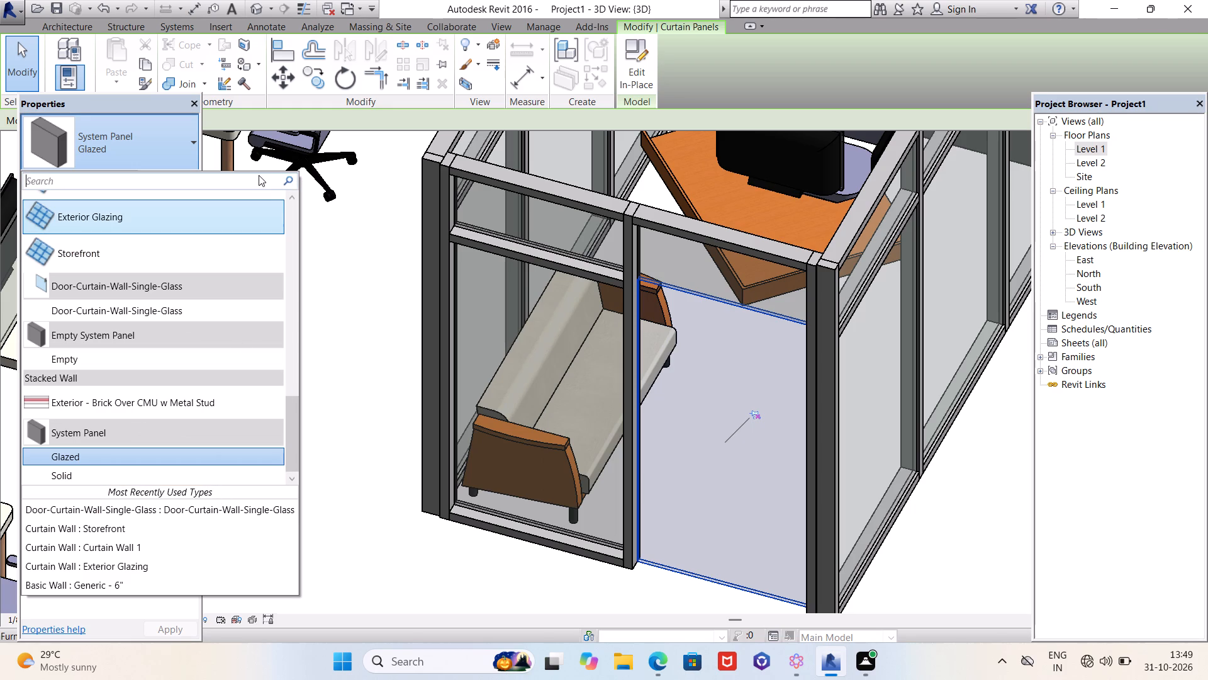
key(d)
key(o)
key(o)
key(r)
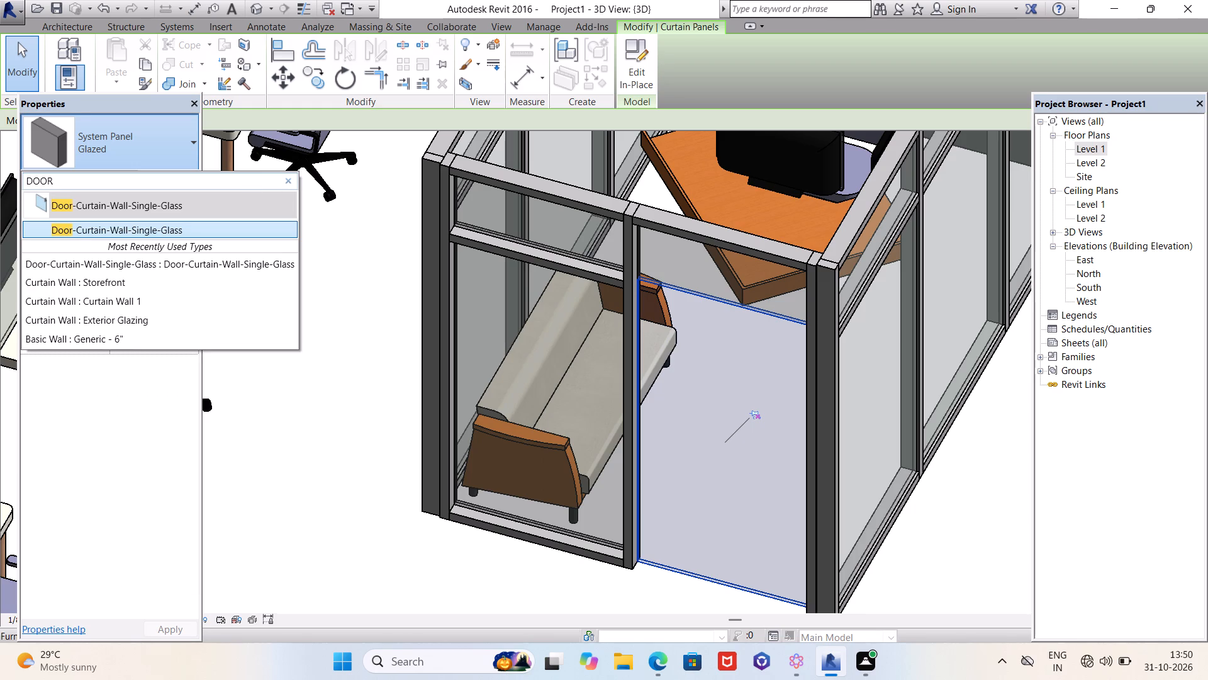
click(130, 229)
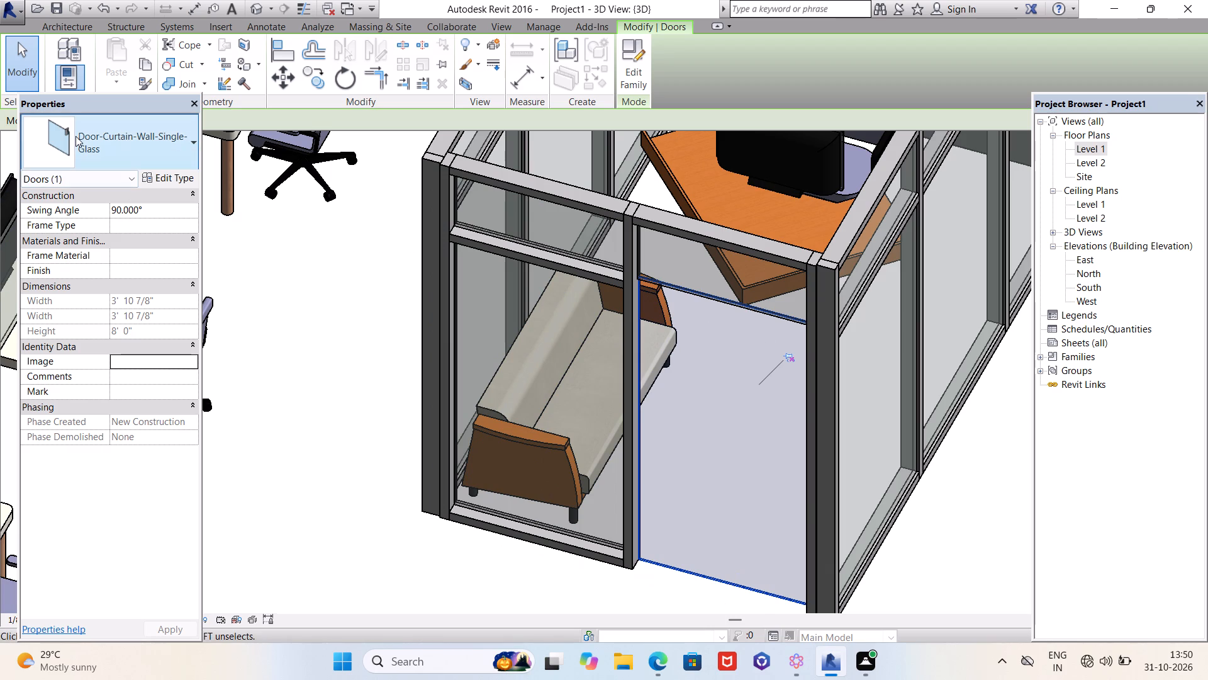
click(57, 137)
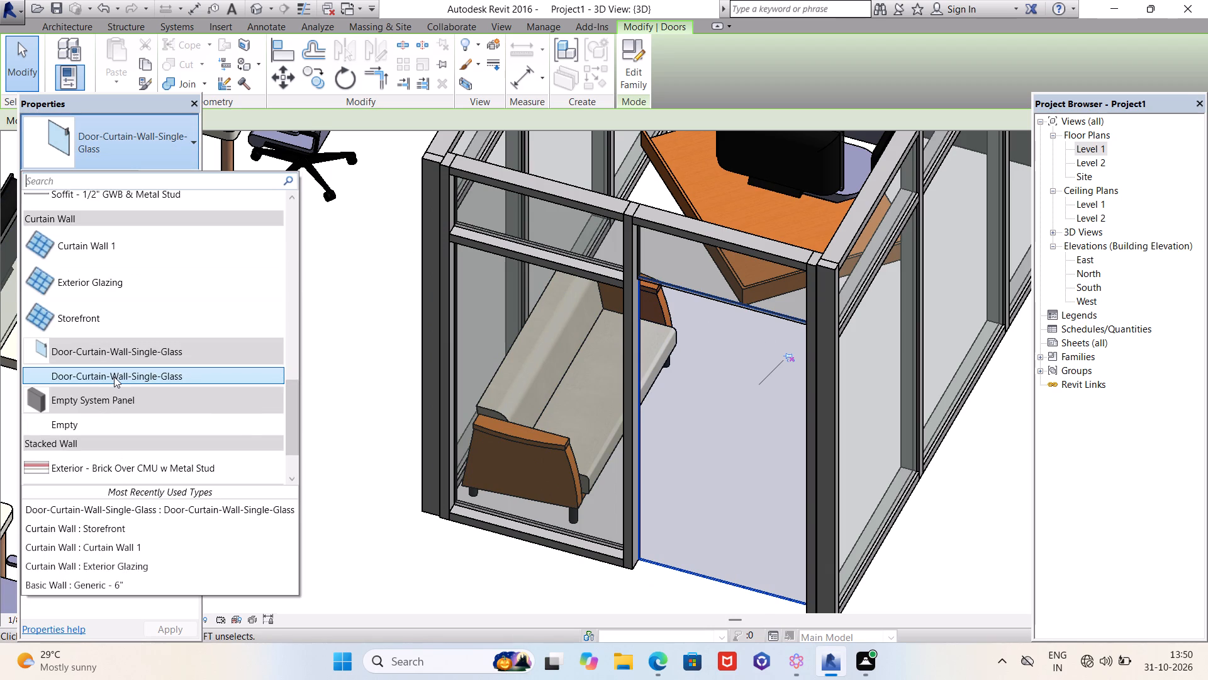
click(115, 376)
click(719, 383)
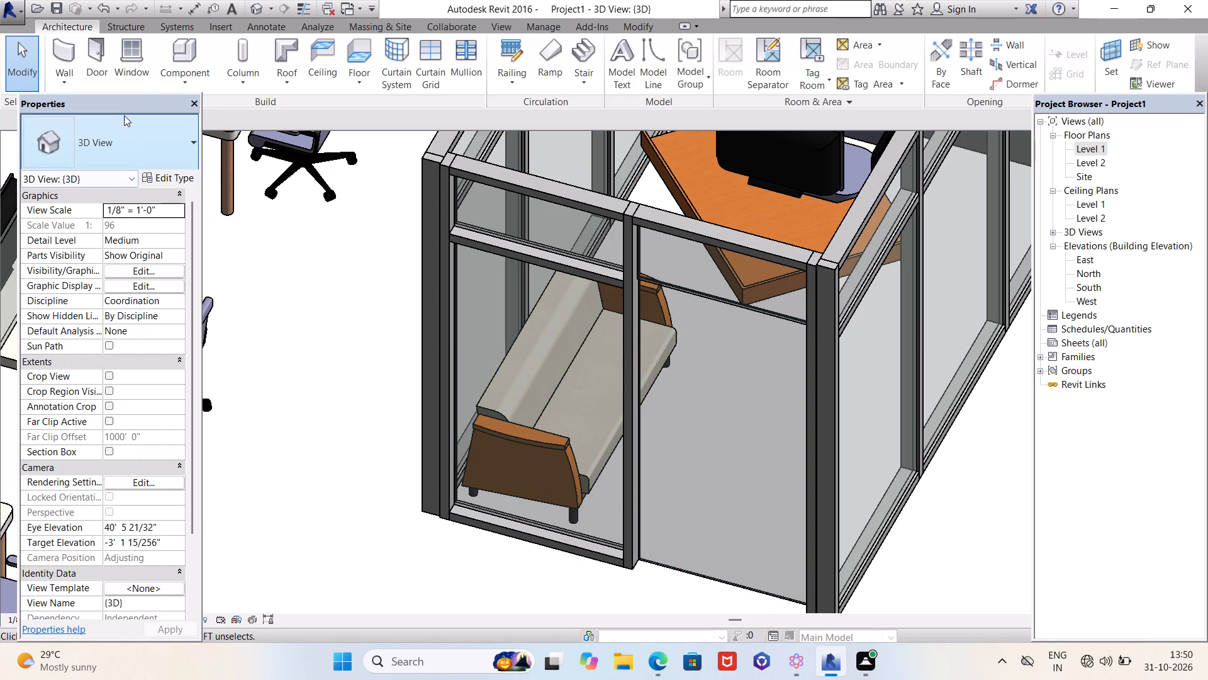
Set the 3D view's detail level to Fine and check the glass door in the Storefront enclosure's west side.
drag(129, 100, 264, 91)
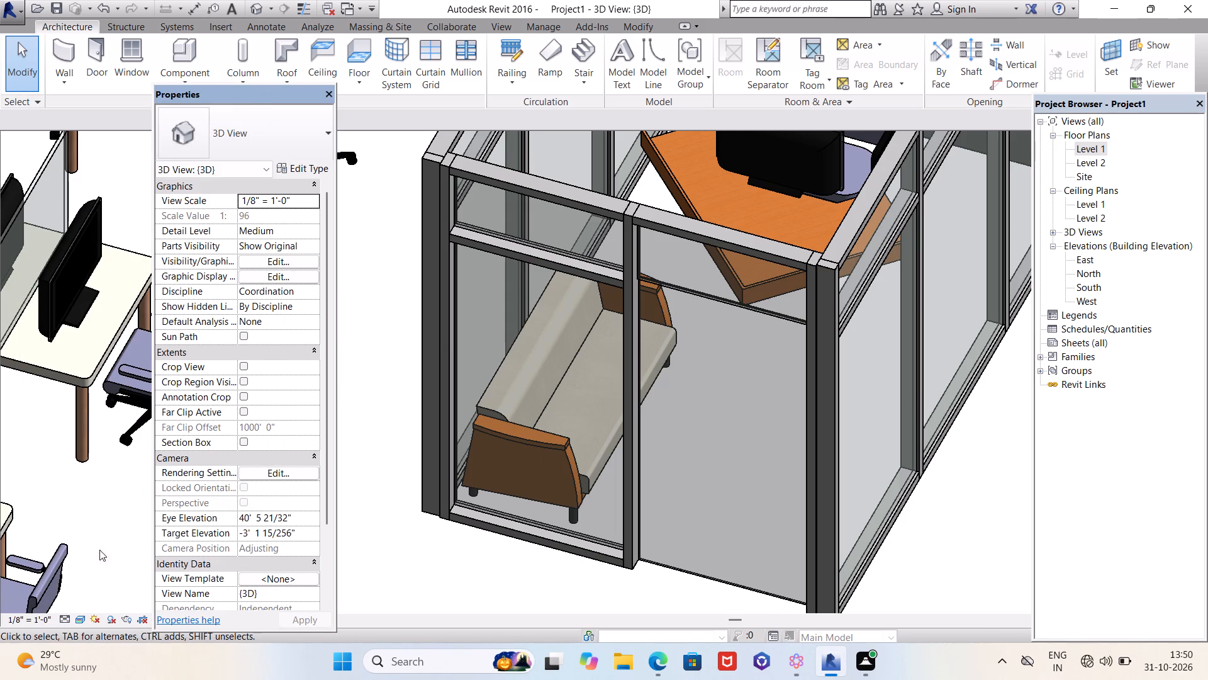
click(67, 620)
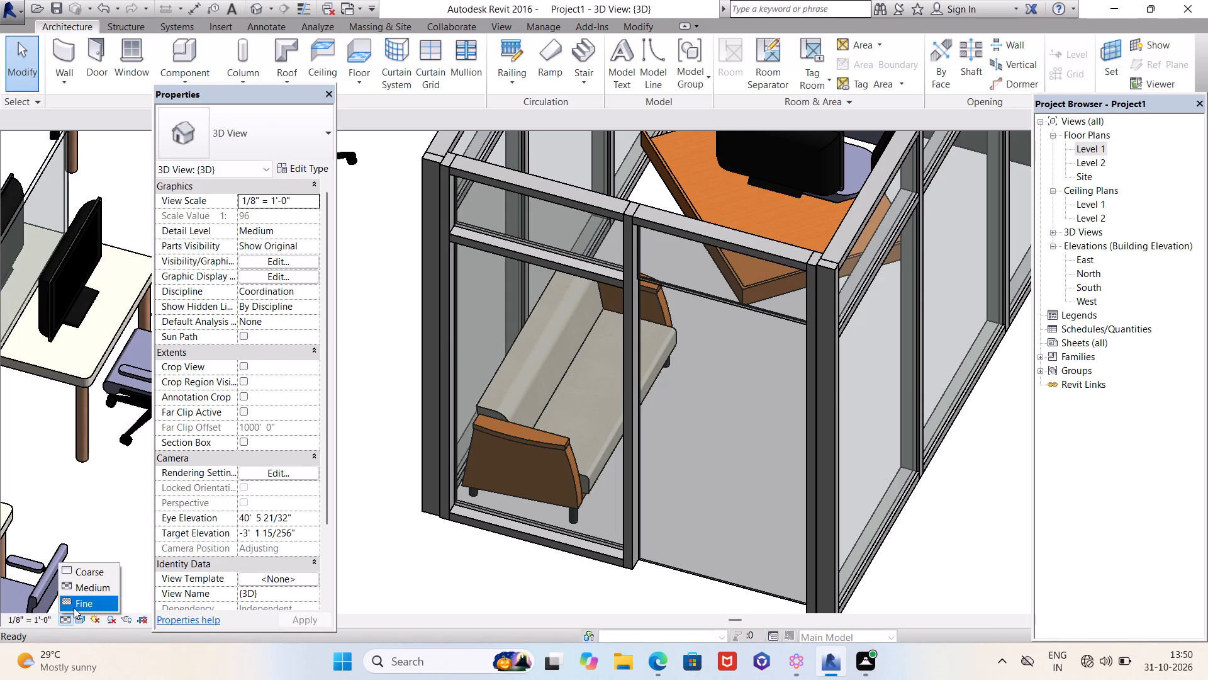
click(74, 608)
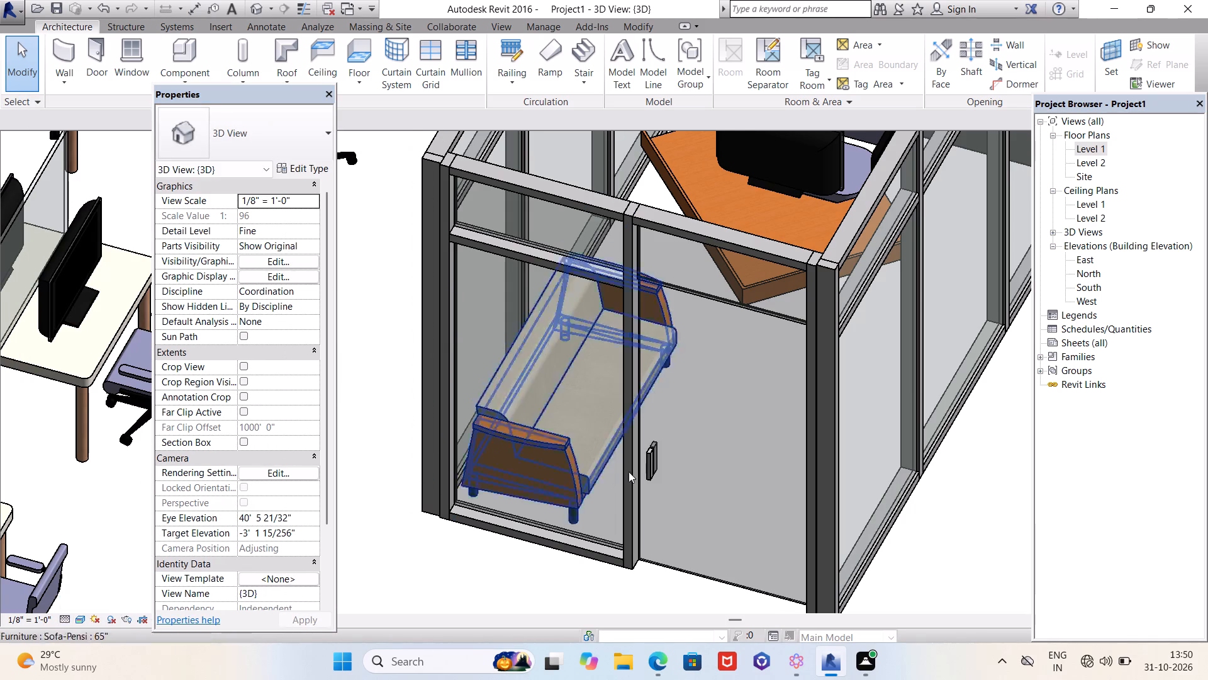
scroll(644, 542, up, 3)
scroll(444, 431, down, 2)
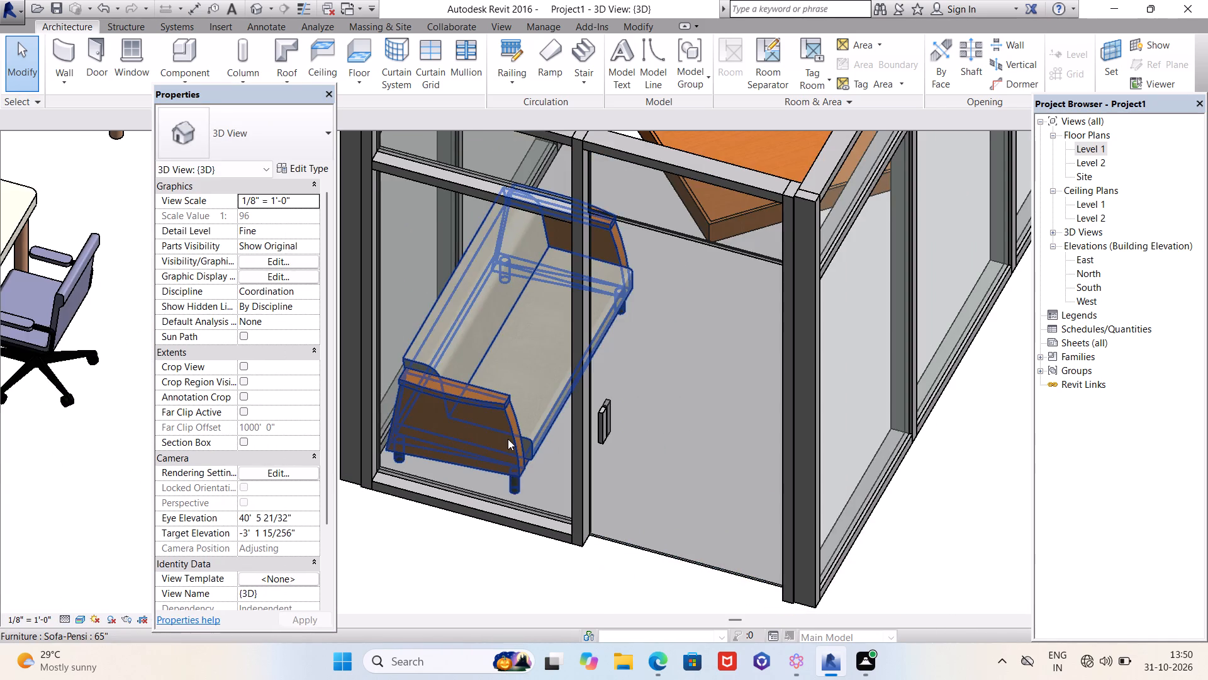
scroll(518, 449, down, 2)
key(Escape)
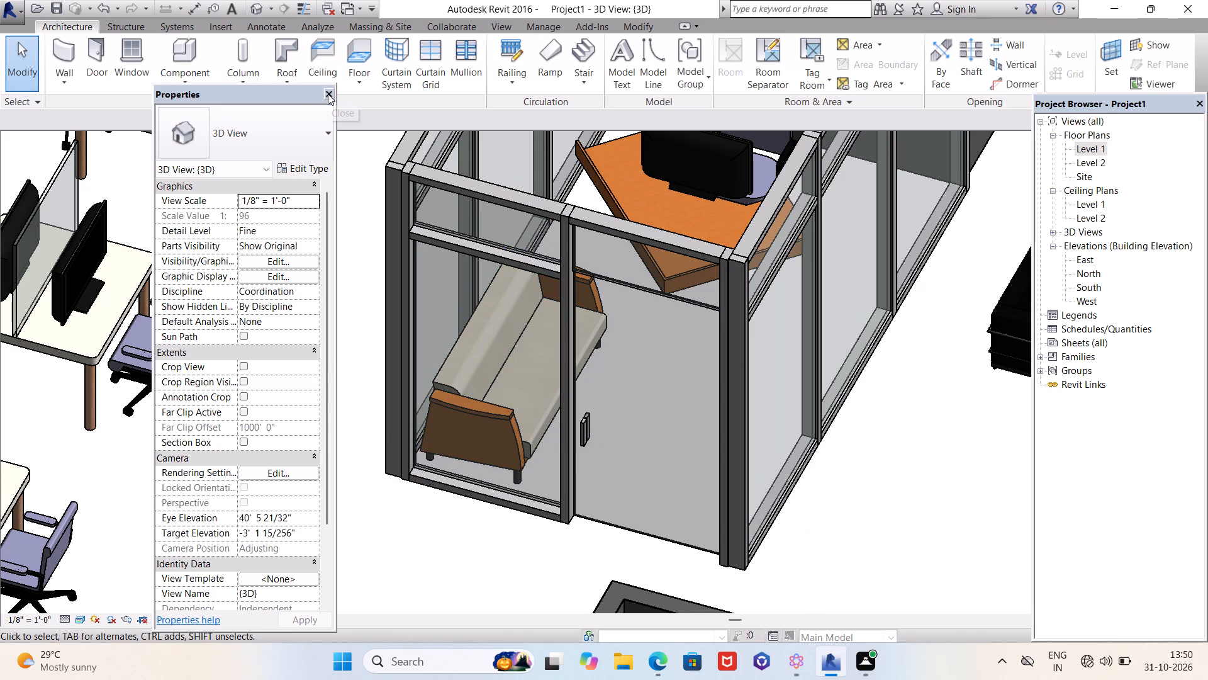
drag(291, 95, 180, 94)
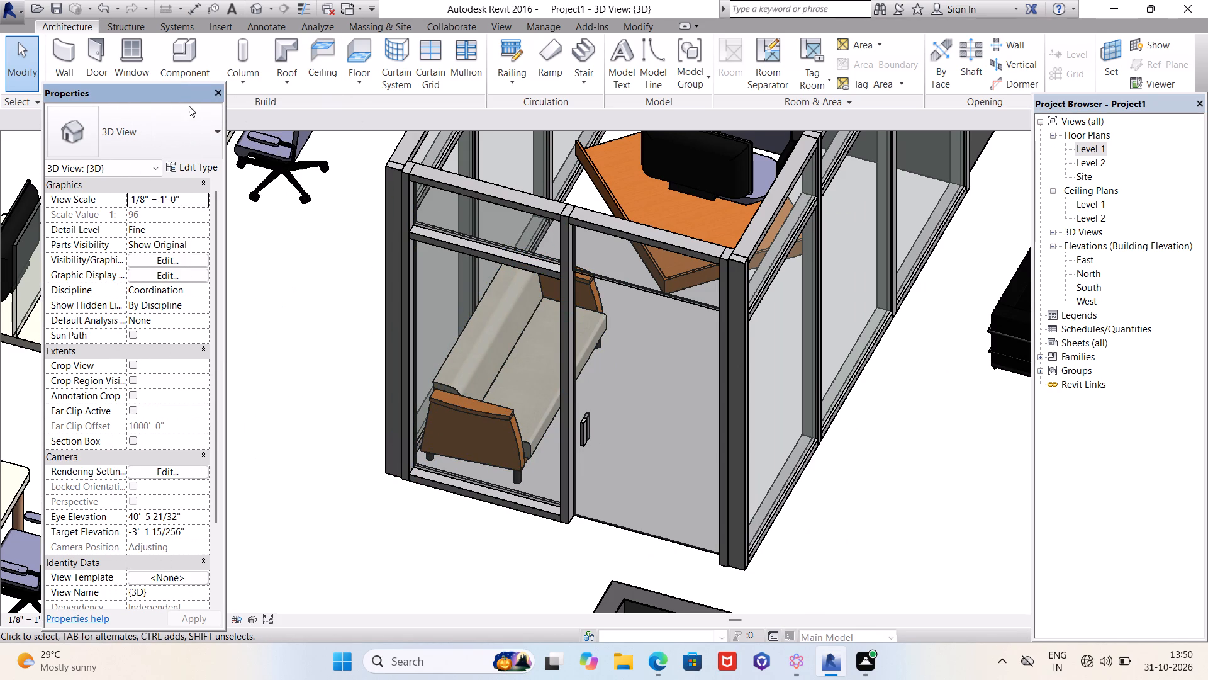
Examine the Storefront enclosure with its glass door and the whole furnished Level 1 layout from different angles in 3D.
scroll(622, 412, up, 3)
scroll(666, 412, down, 3)
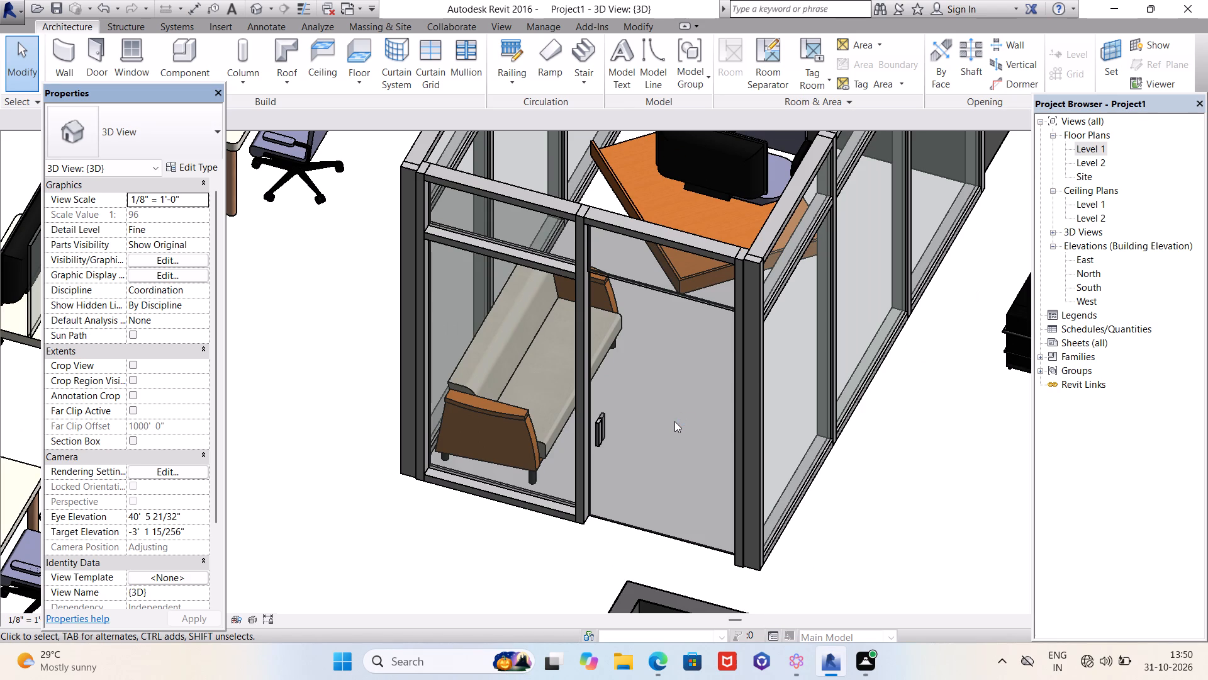
scroll(708, 406, down, 7)
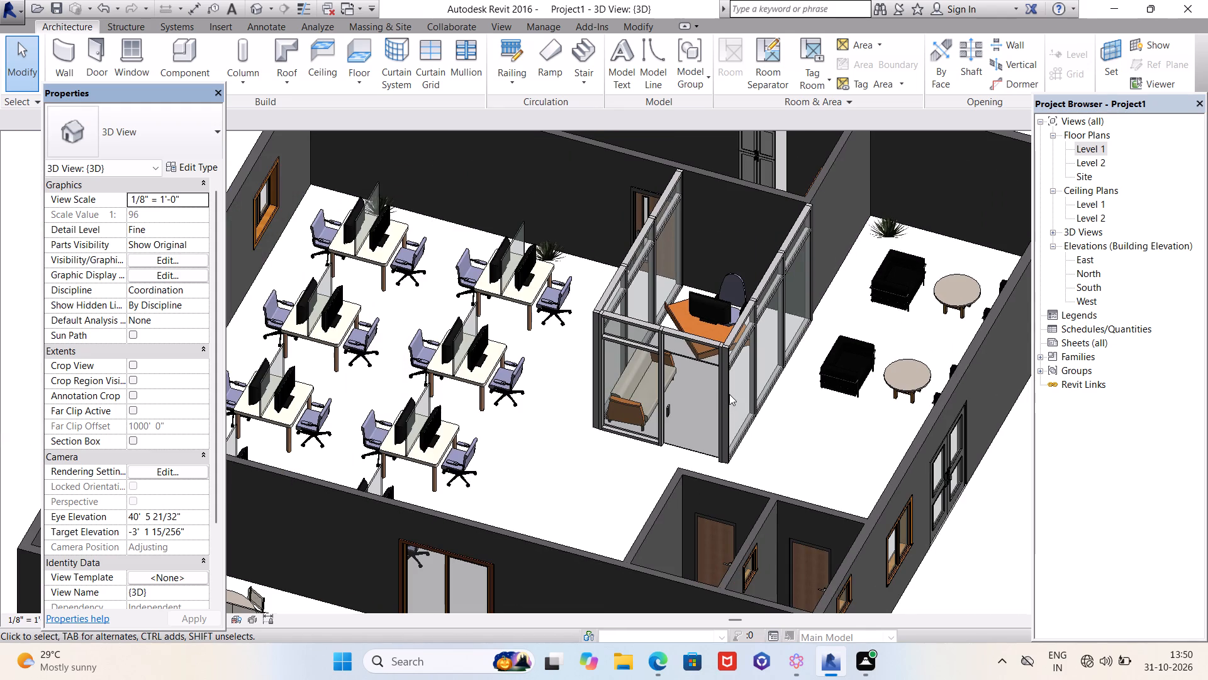
shift+middle_drag(798, 427, 781, 424)
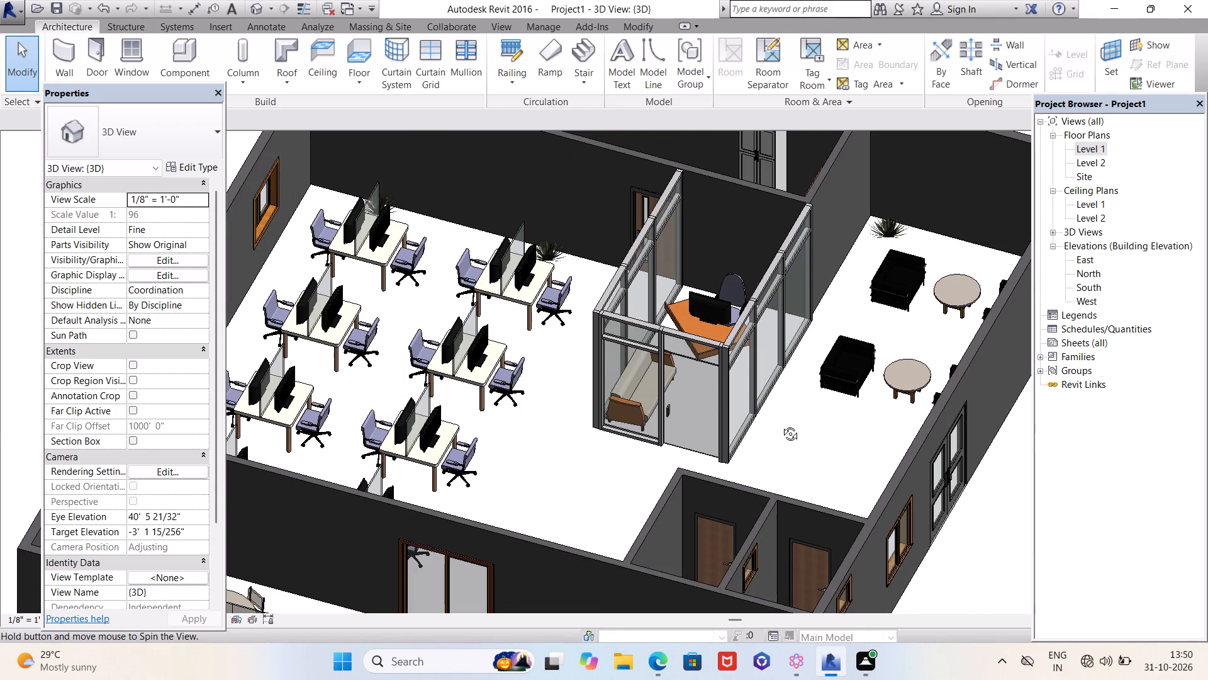
shift+middle_drag(781, 424, 674, 370)
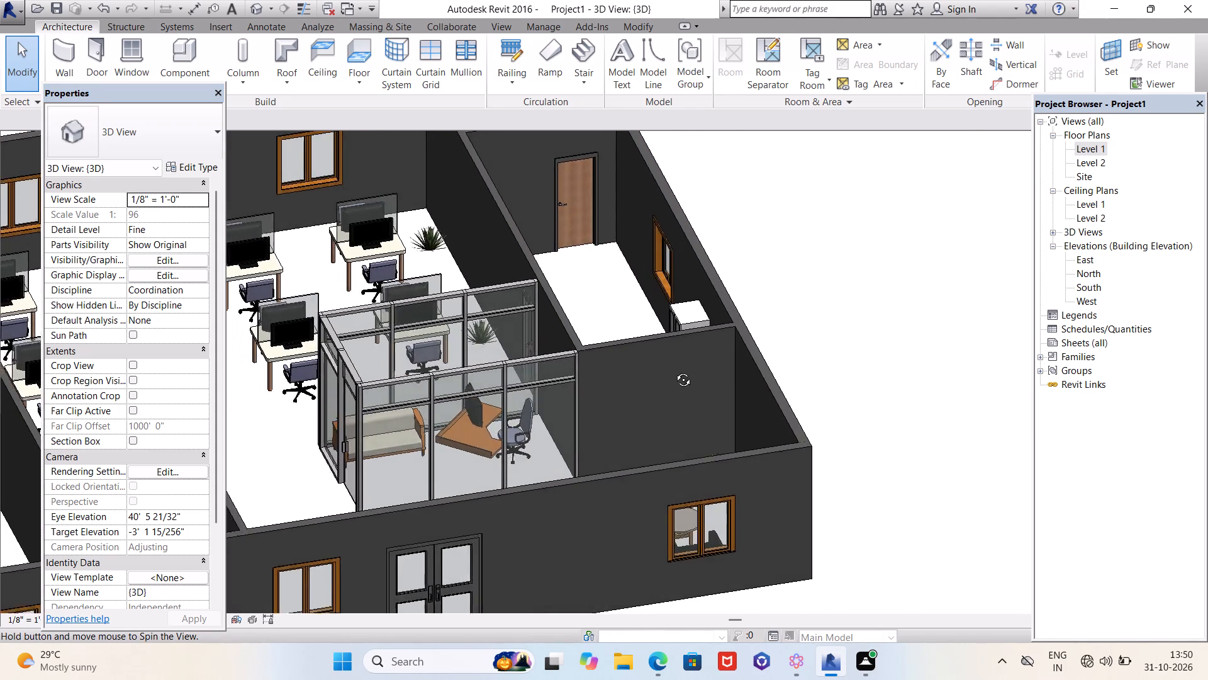
shift+middle_drag(674, 370, 726, 390)
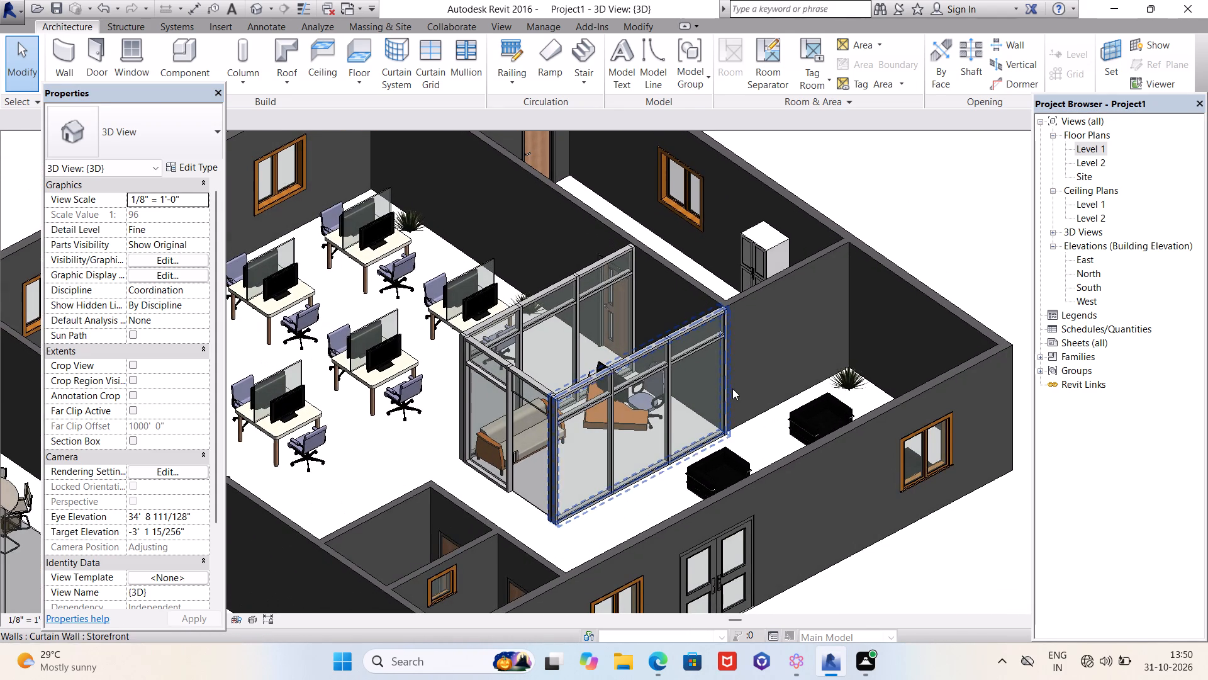
scroll(732, 388, down, 2)
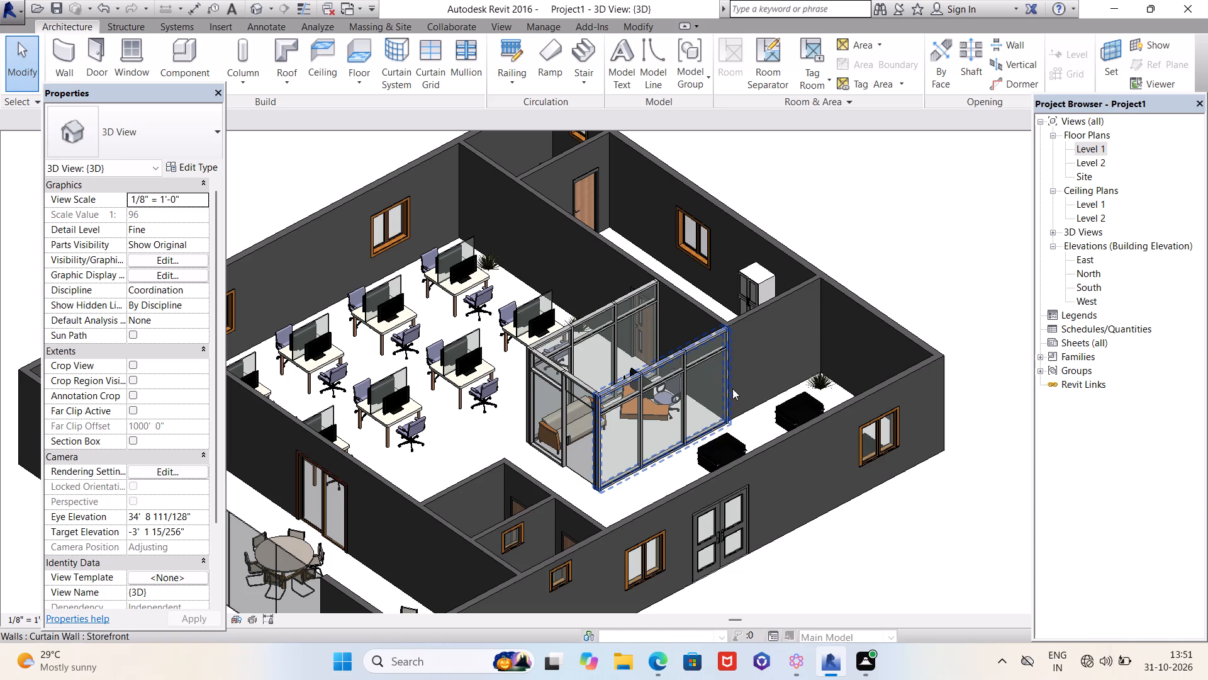
scroll(732, 388, down, 1)
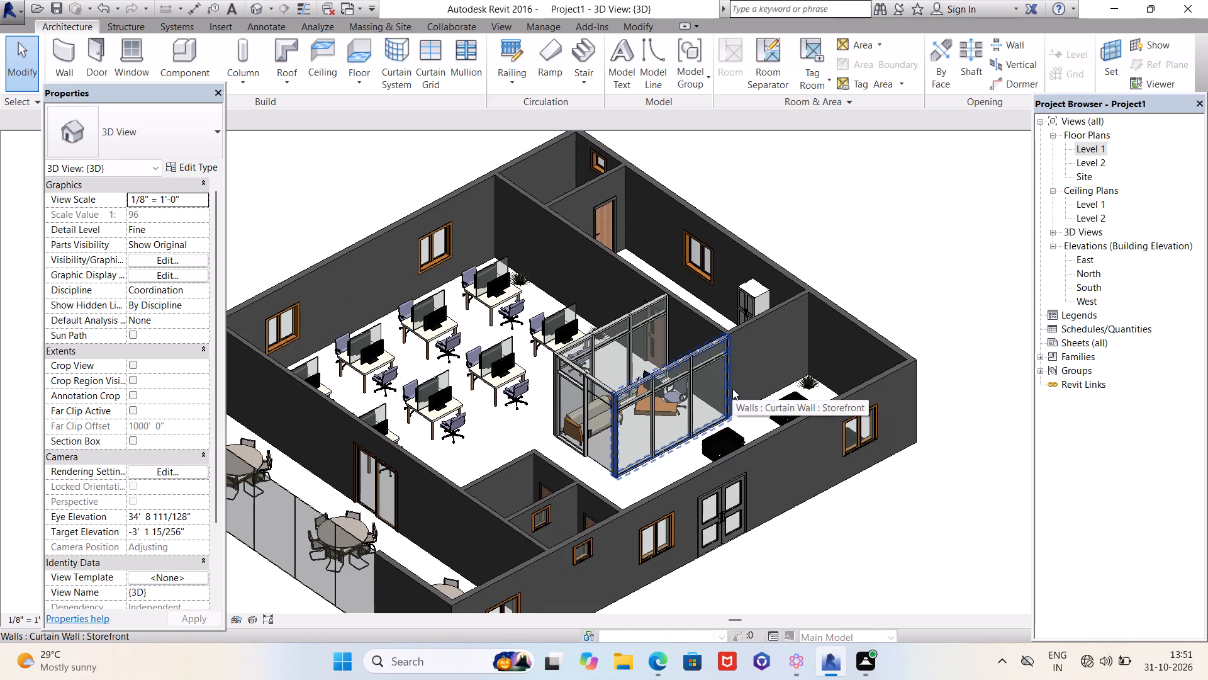
scroll(732, 388, down, 2)
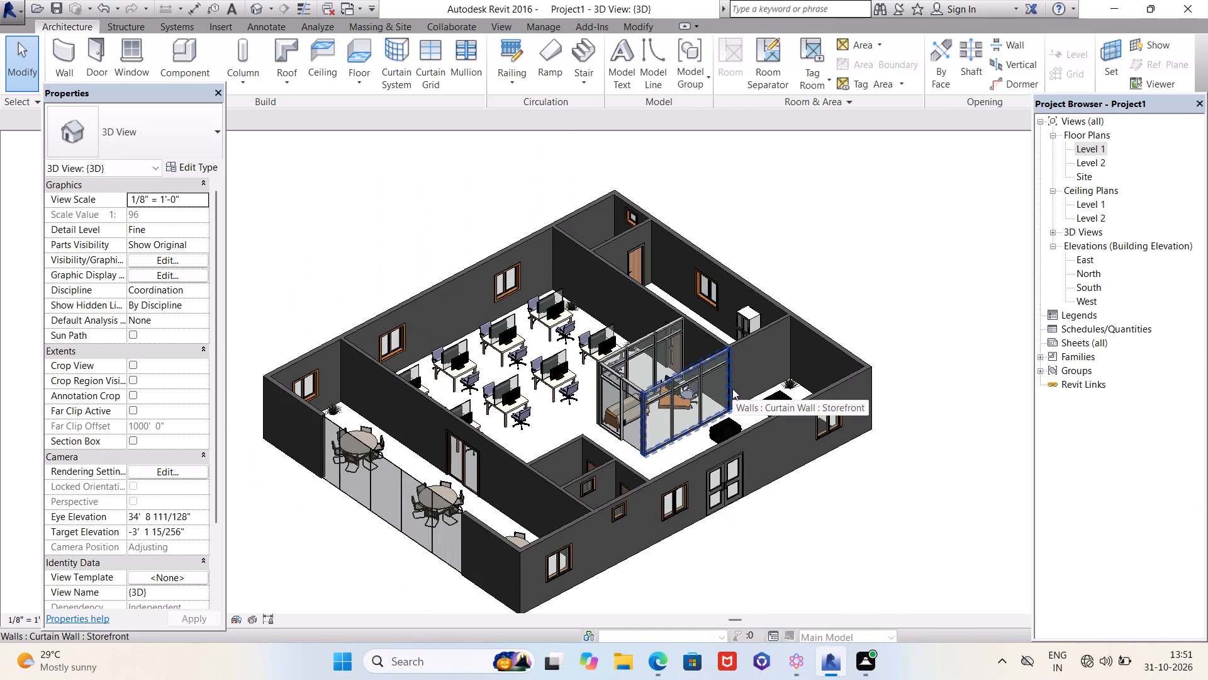
key(Escape)
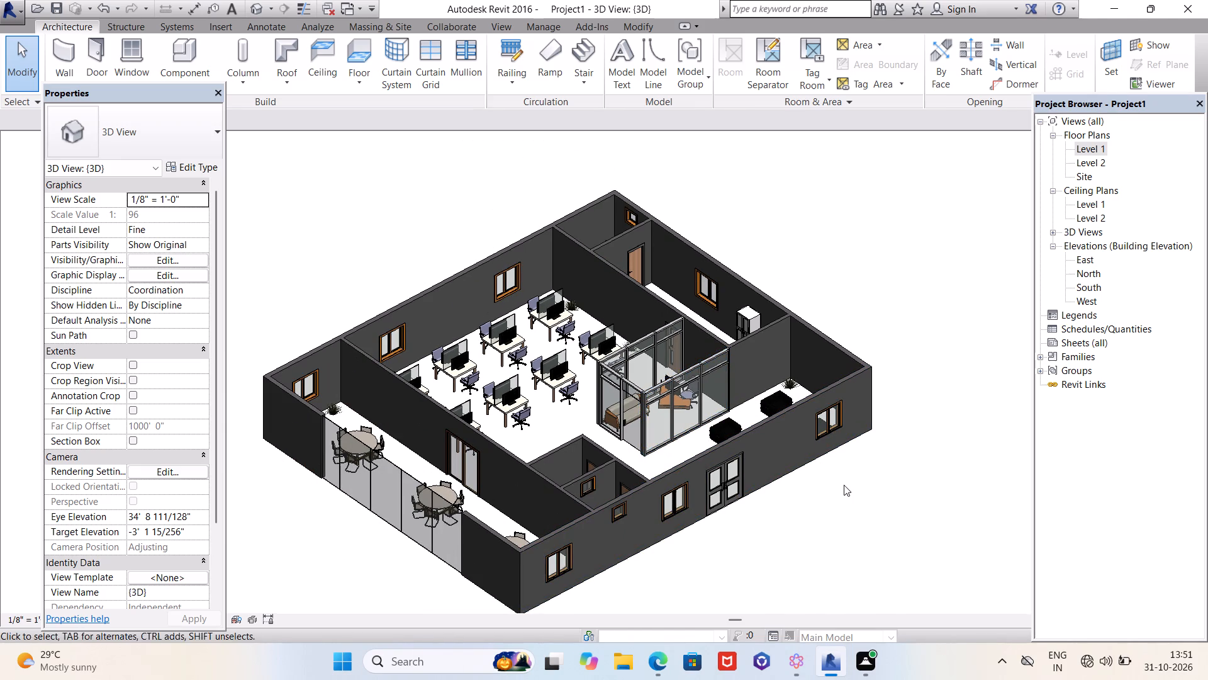
On the Level 1 floor plan, check the type properties of the Storefront's single-glass door and examine the overall furnished layout.
key(Escape)
double_click(1083, 146)
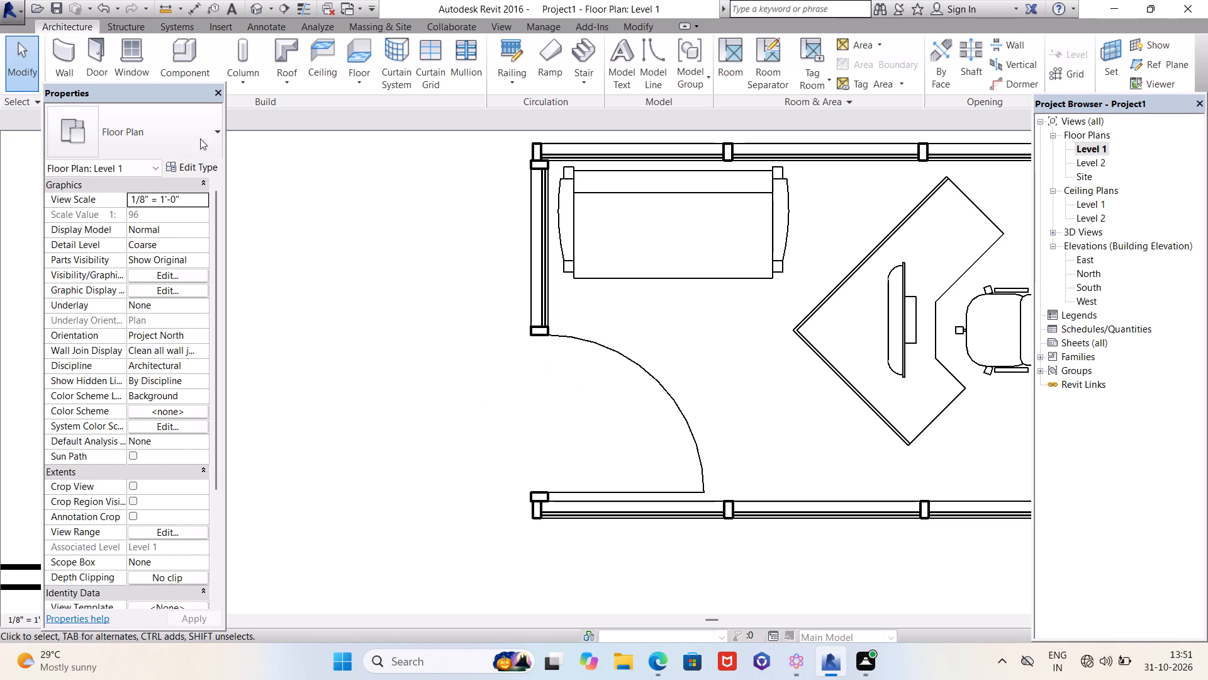
scroll(546, 431, down, 4)
scroll(644, 428, down, 12)
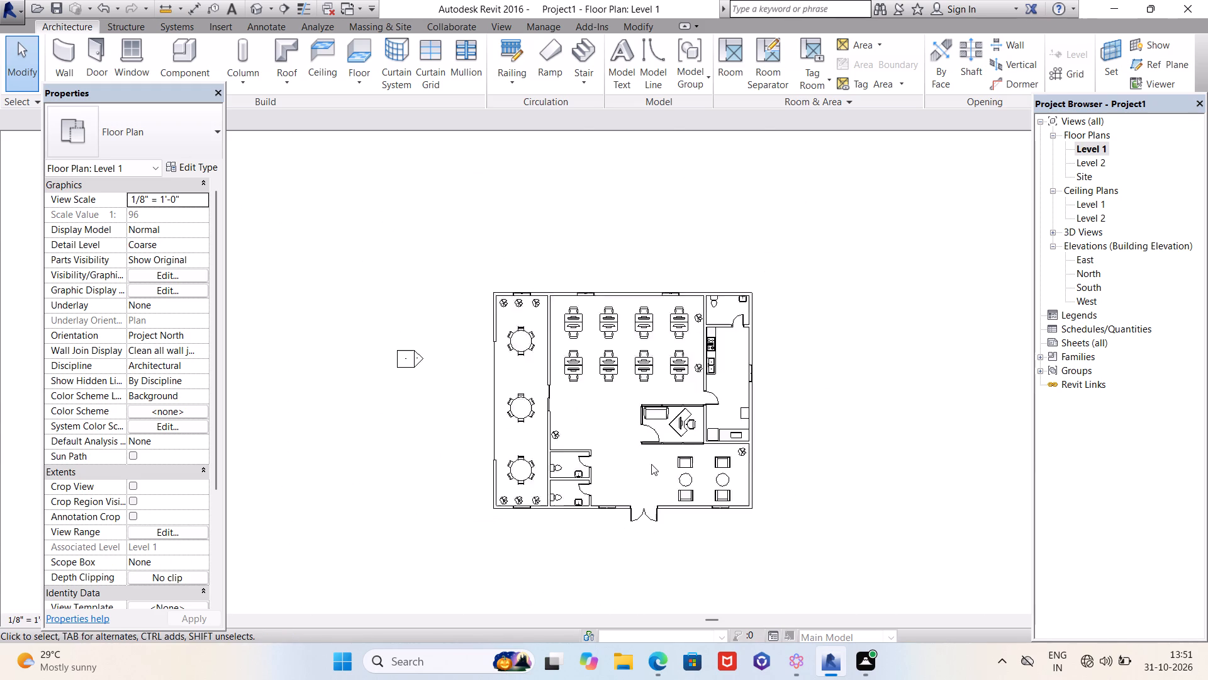
scroll(651, 464, down, 2)
scroll(652, 479, up, 8)
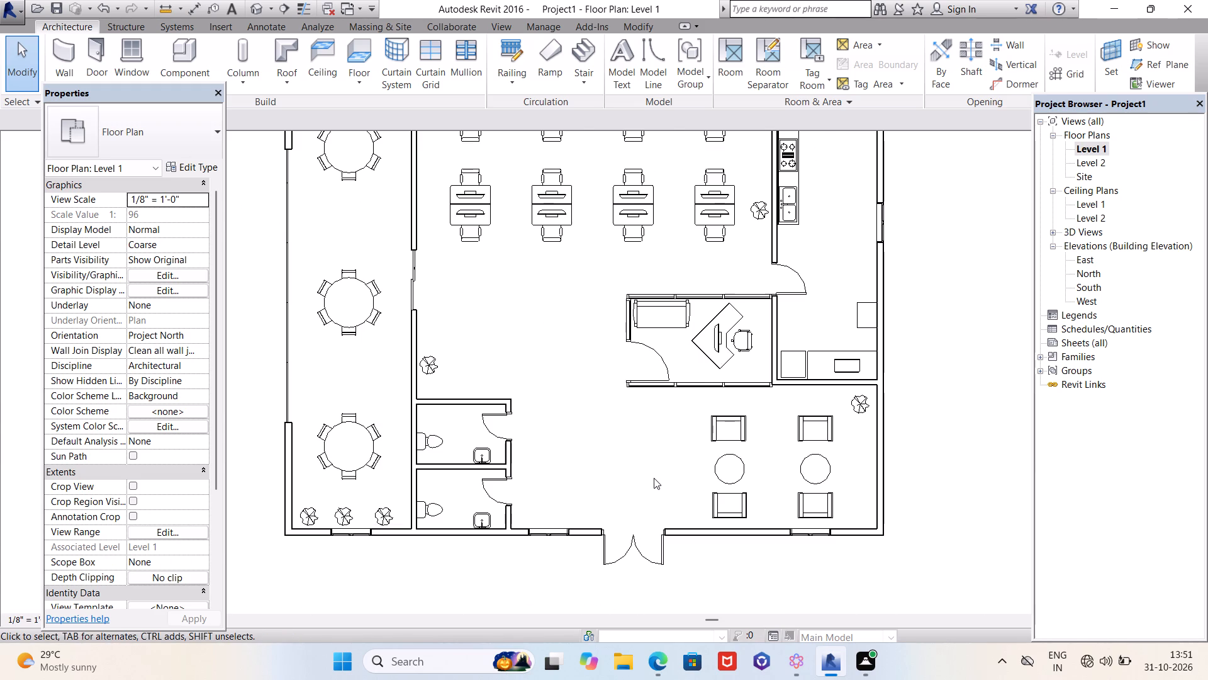
scroll(654, 478, up, 3)
click(679, 321)
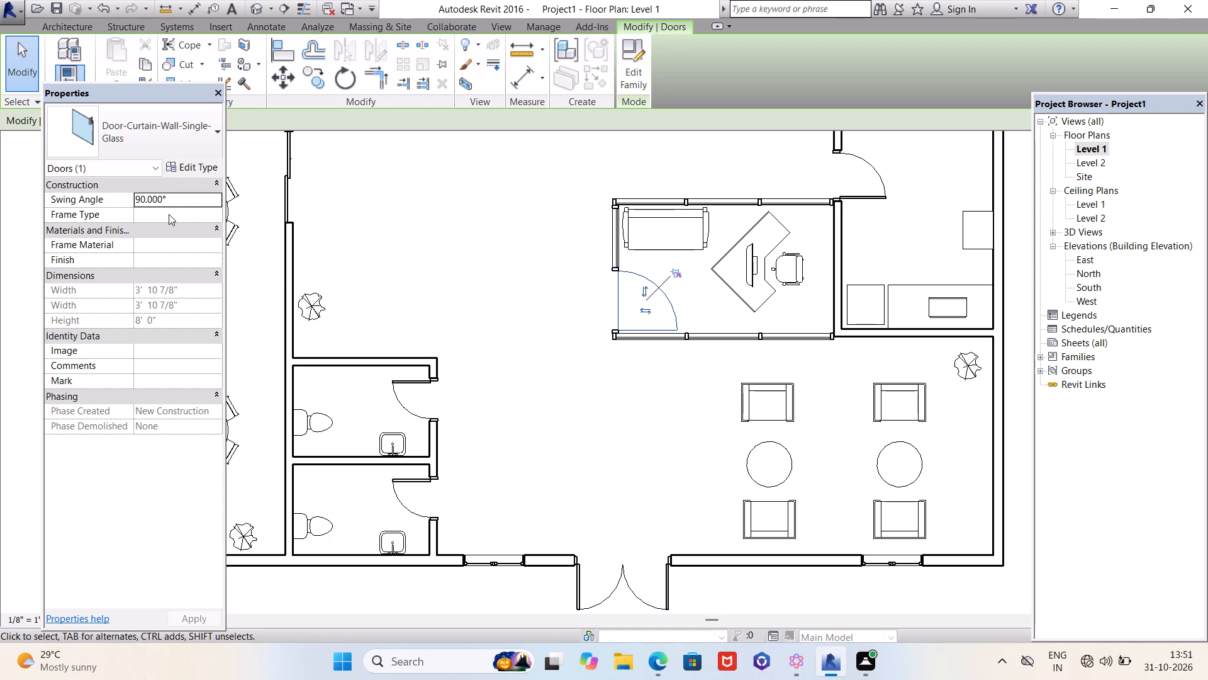
click(189, 167)
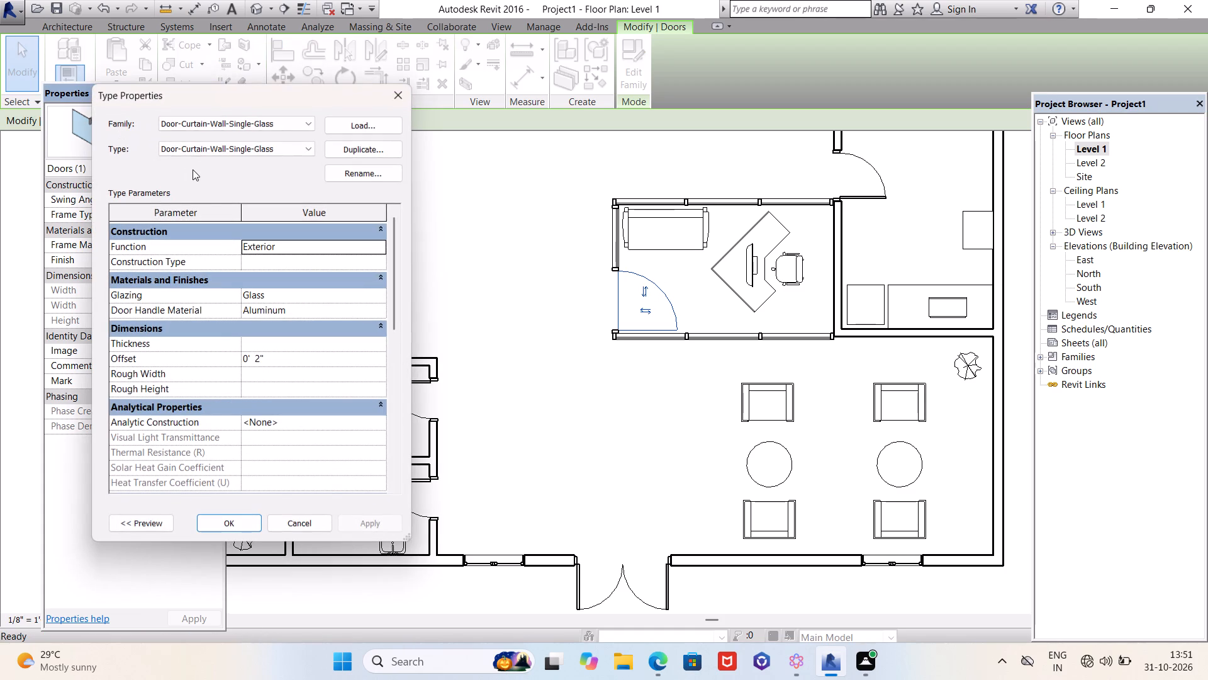
click(396, 95)
key(Escape)
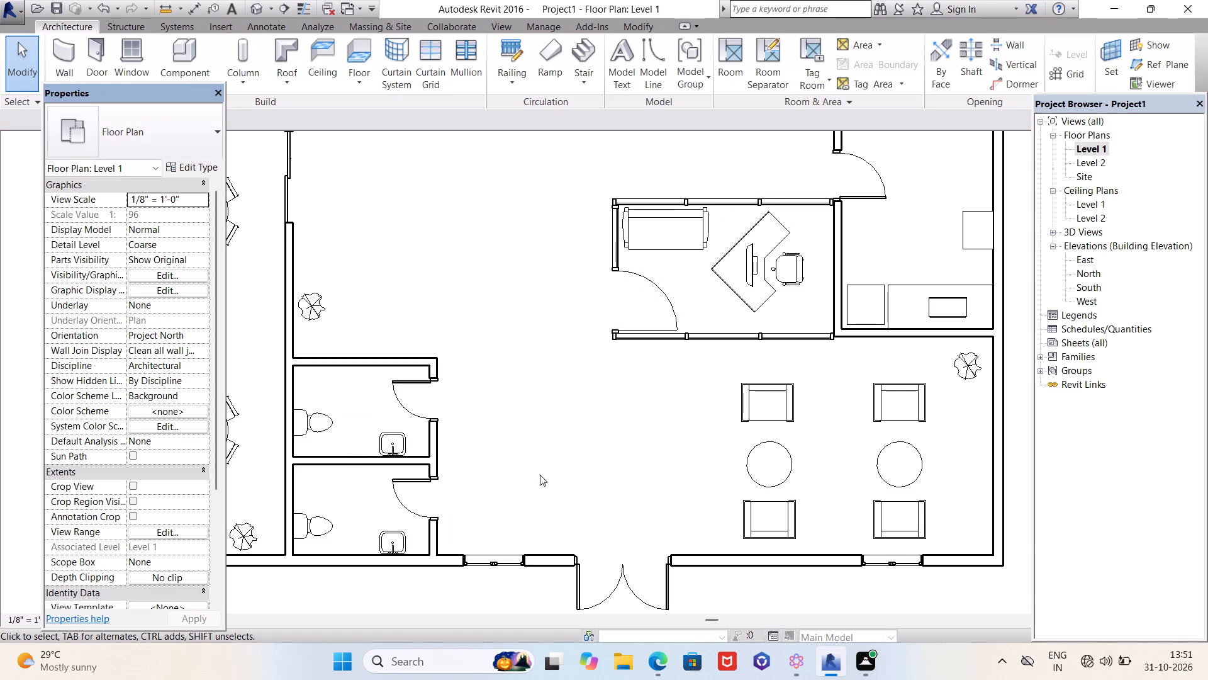
scroll(540, 475, down, 4)
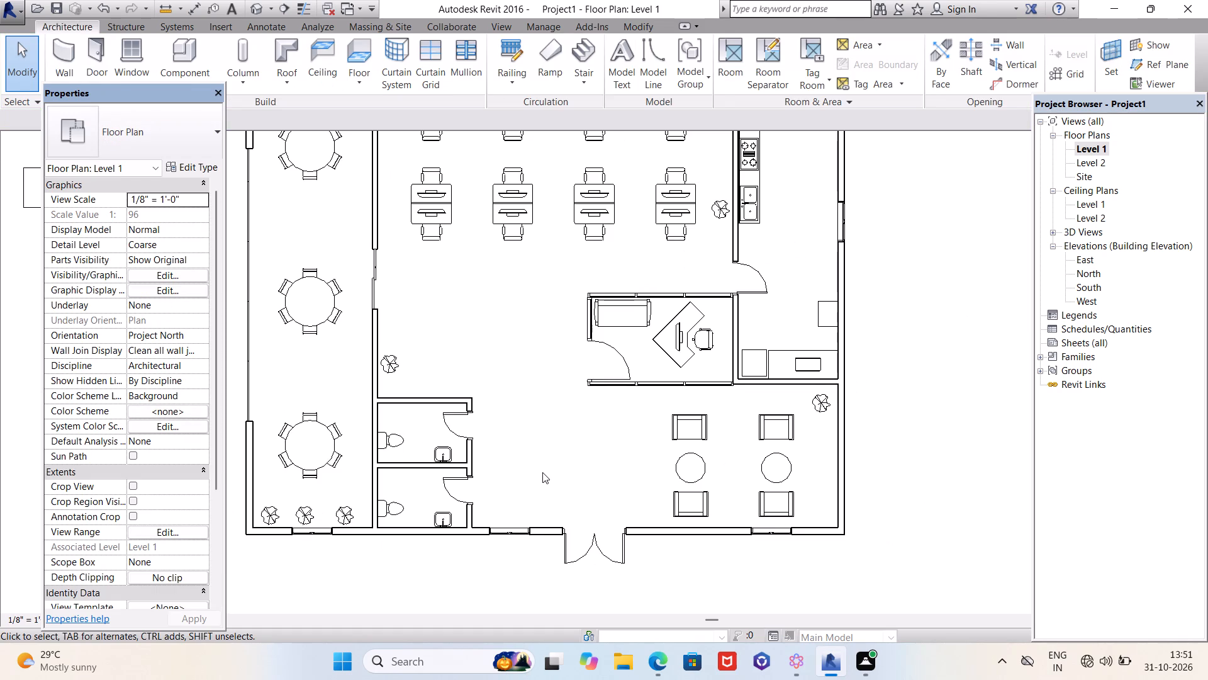
scroll(541, 485, down, 3)
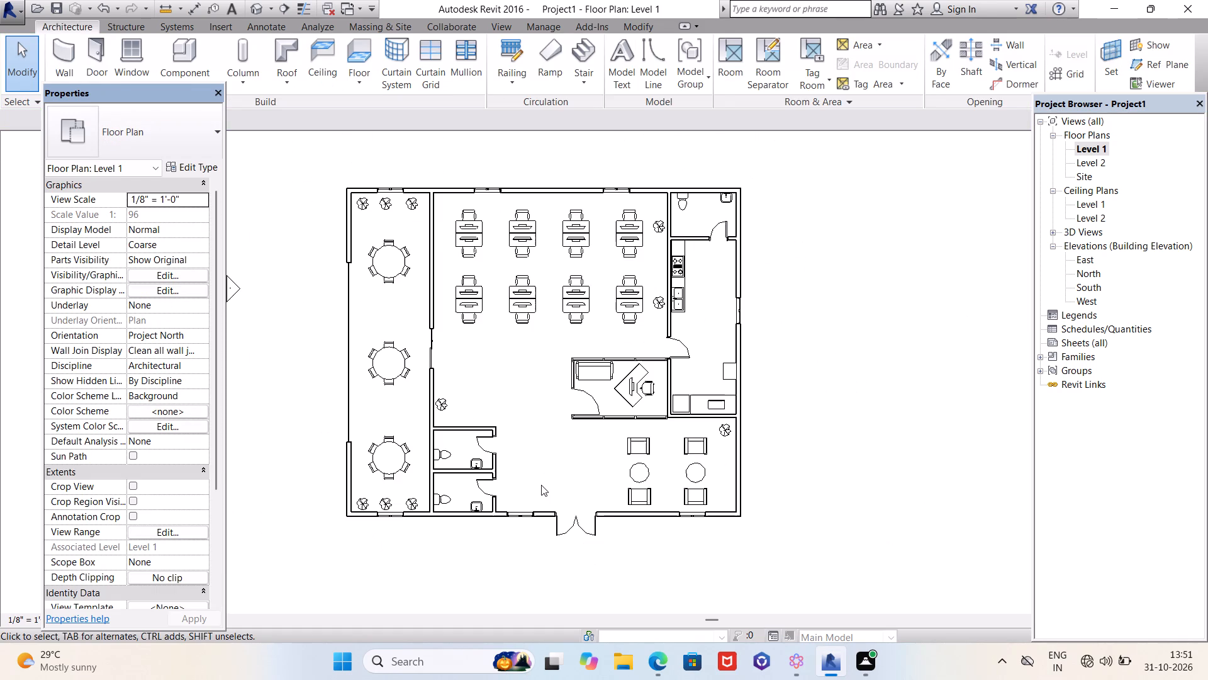
scroll(541, 485, up, 1)
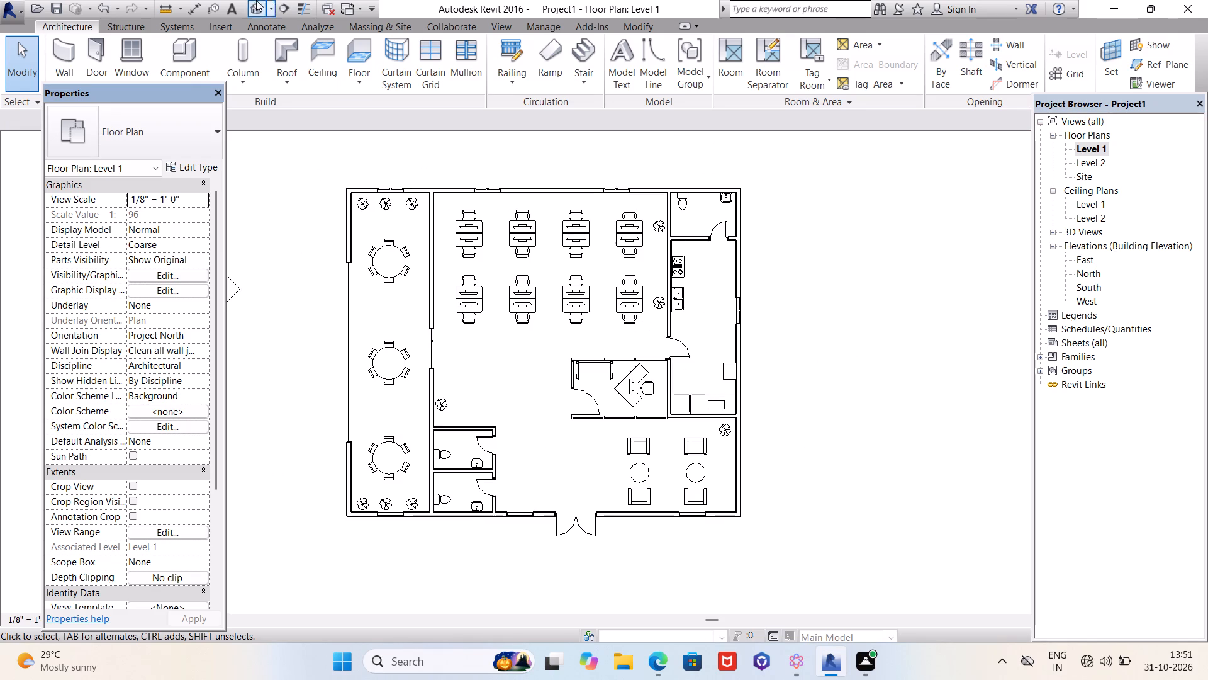
In 3D, create a material named WALL 1 and assign it to the structure layer of the north exterior wall's Generic - 8" type.
click(252, 8)
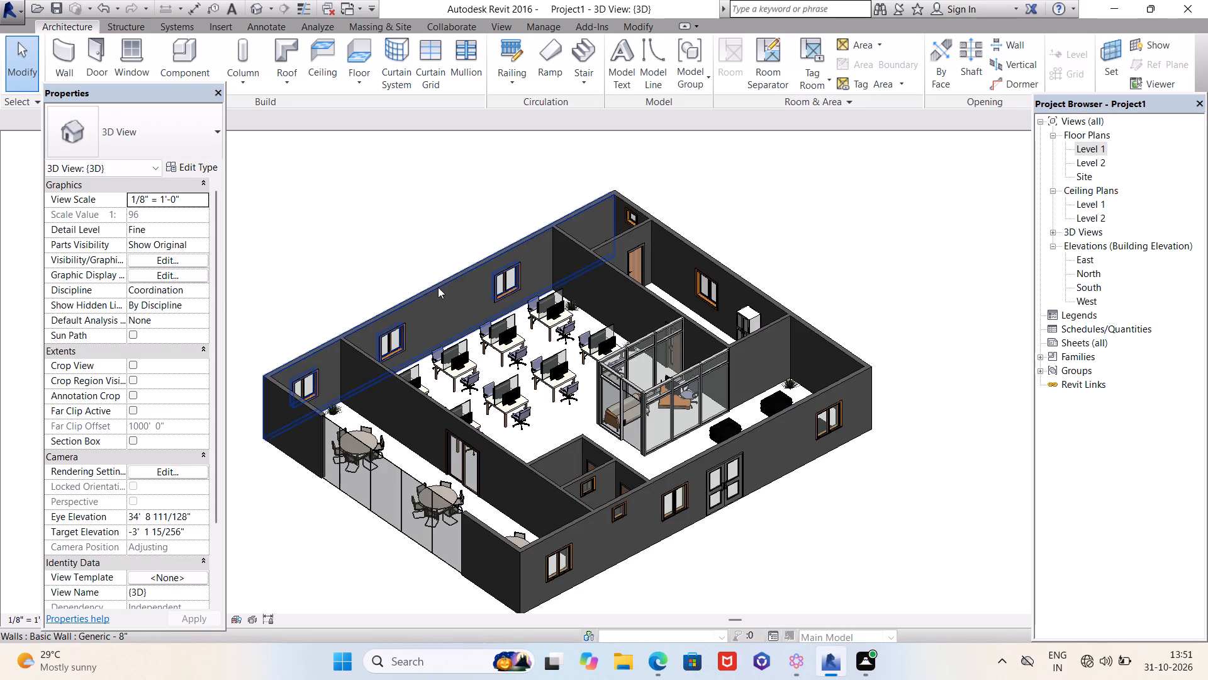
click(439, 290)
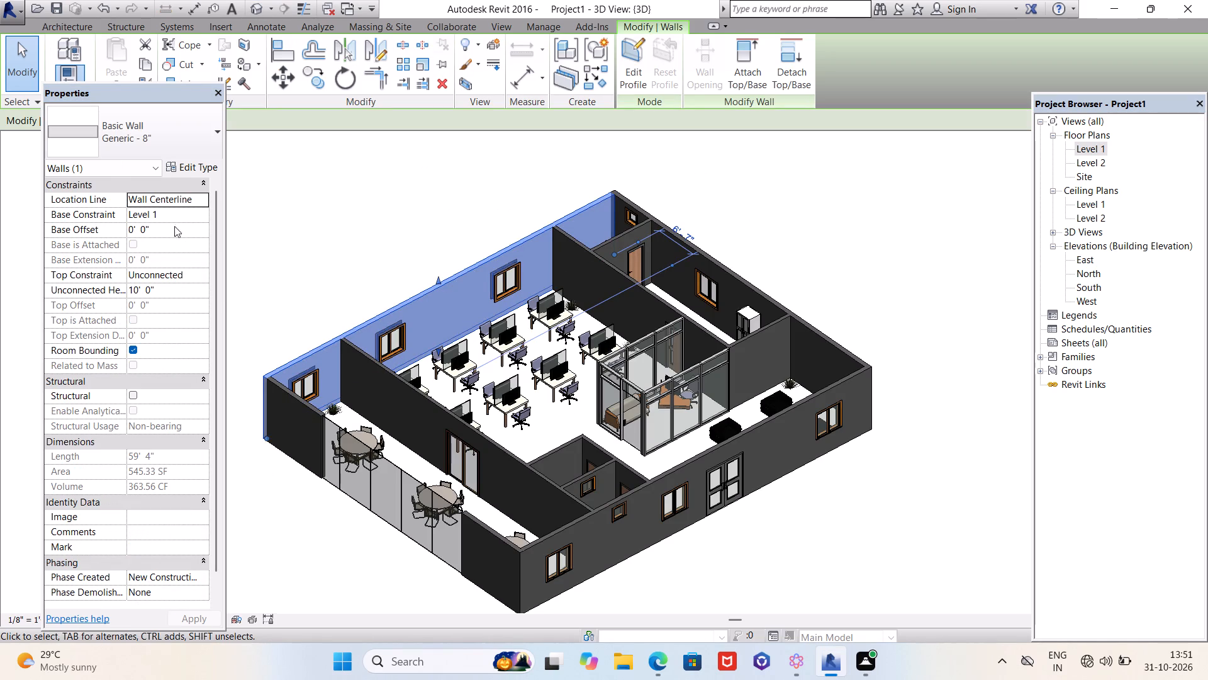
click(191, 166)
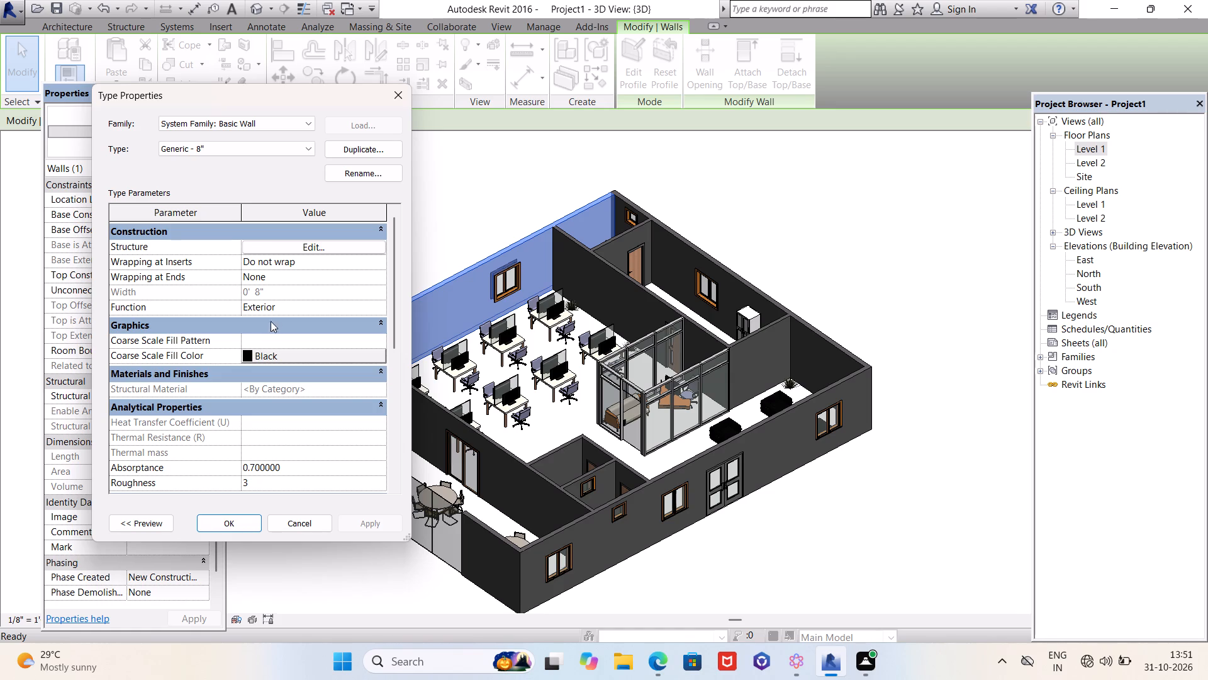
click(301, 244)
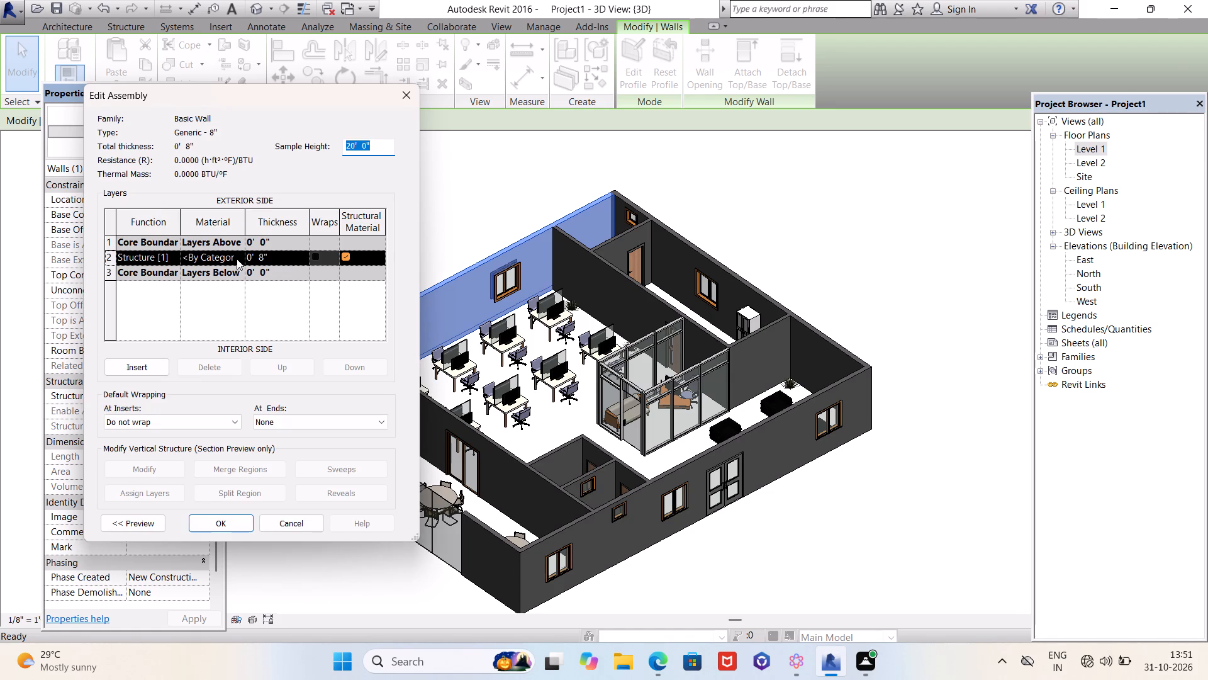
click(233, 259)
click(237, 253)
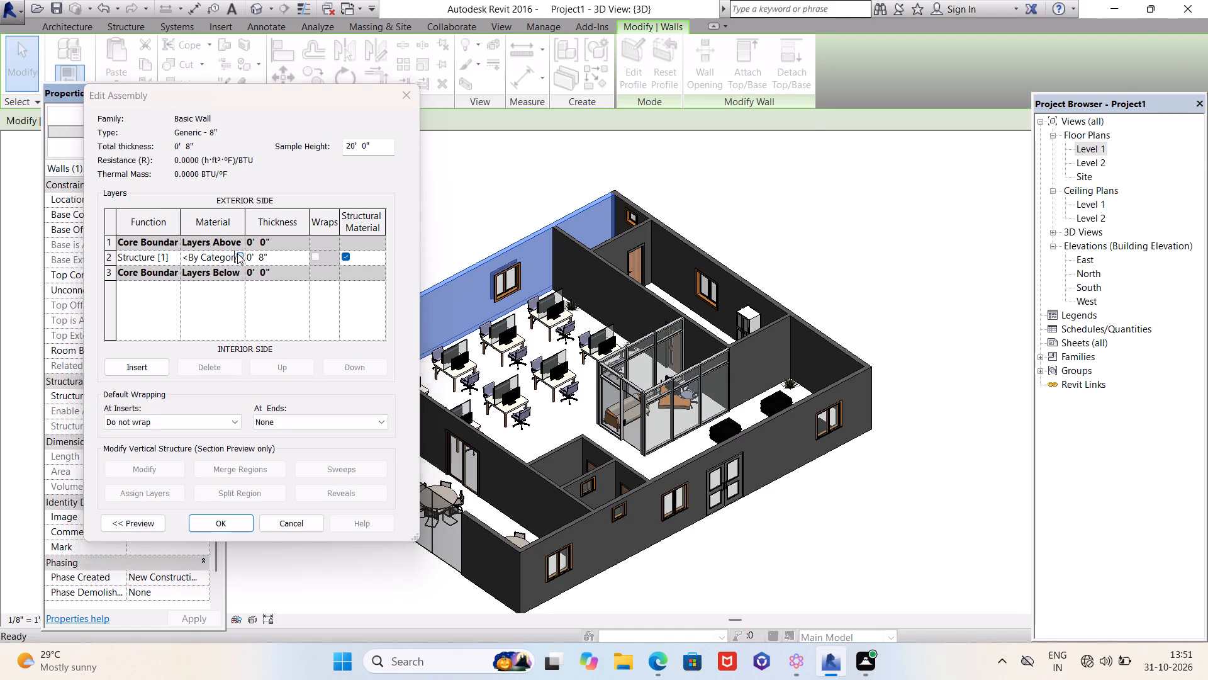
click(384, 487)
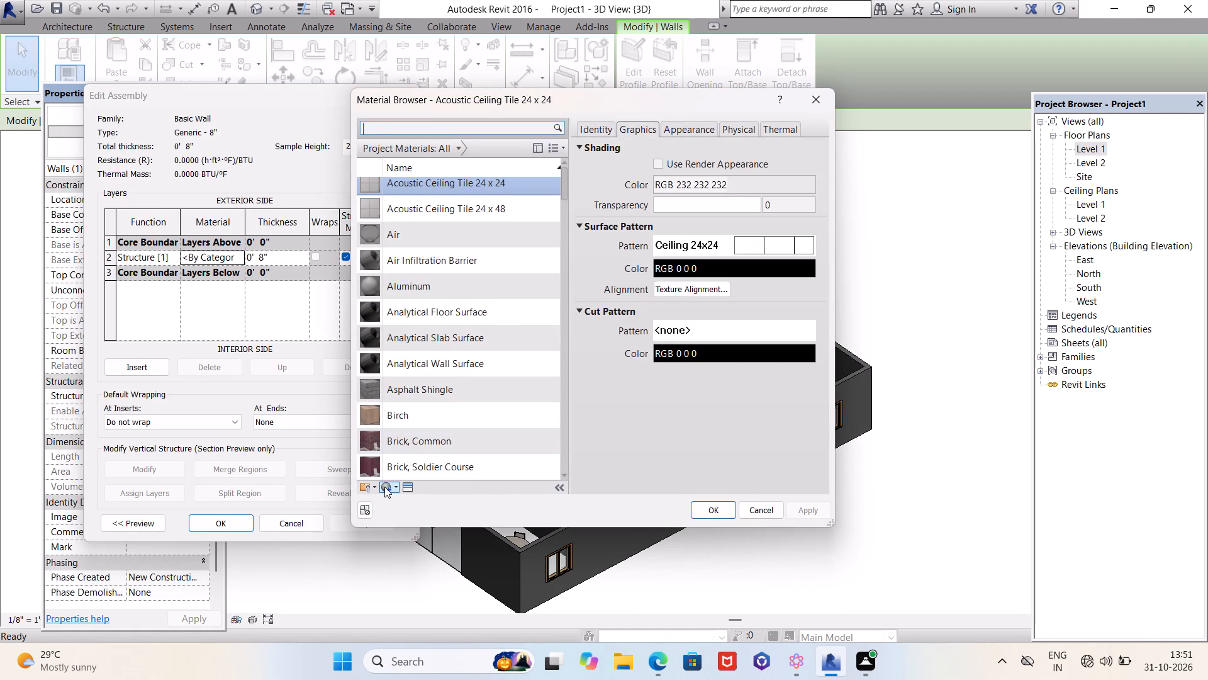
click(392, 501)
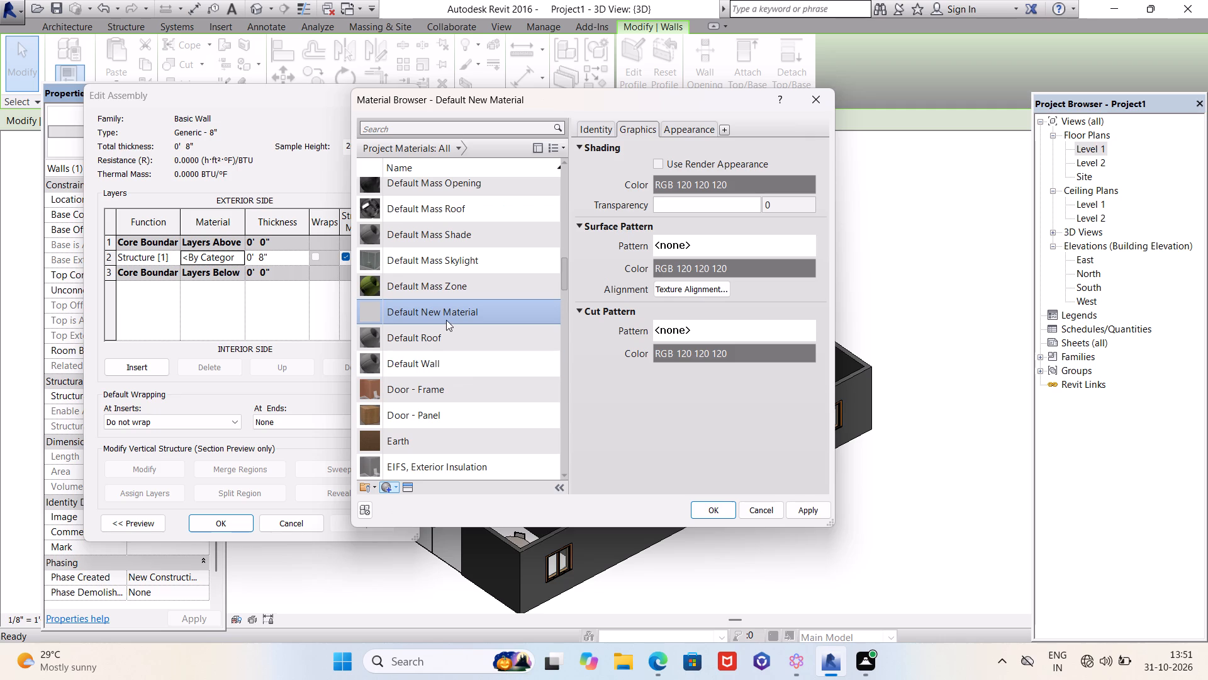
right_click(447, 317)
click(474, 360)
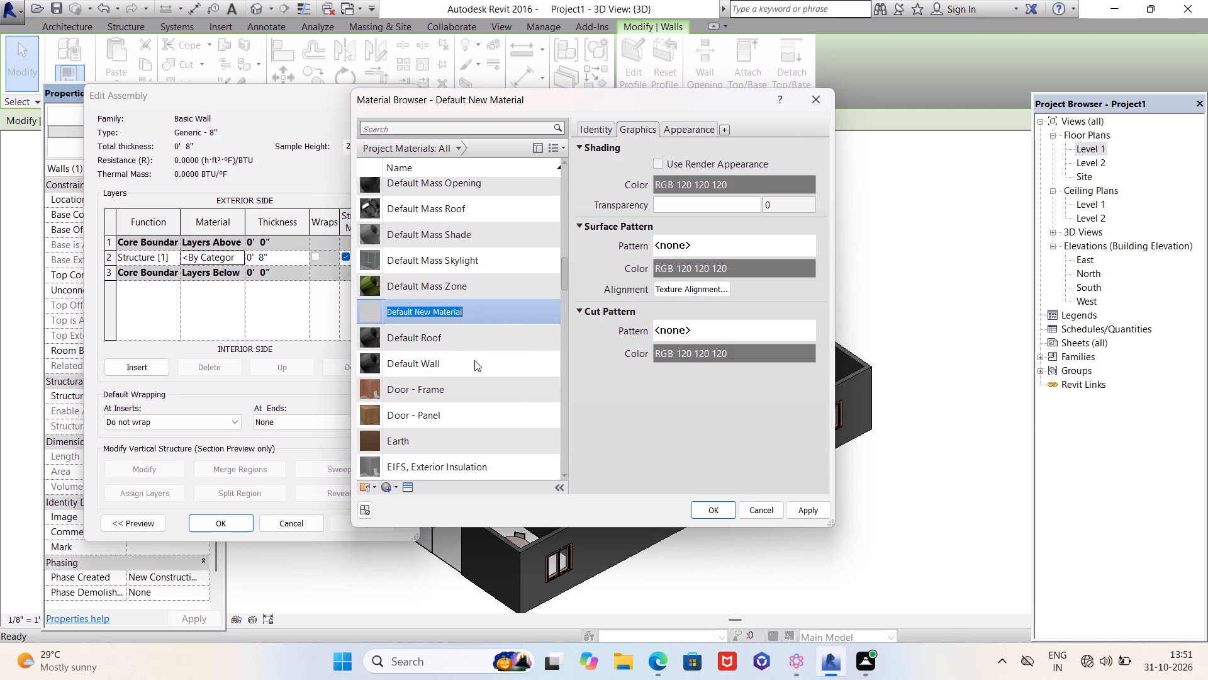
text(WALL 1)
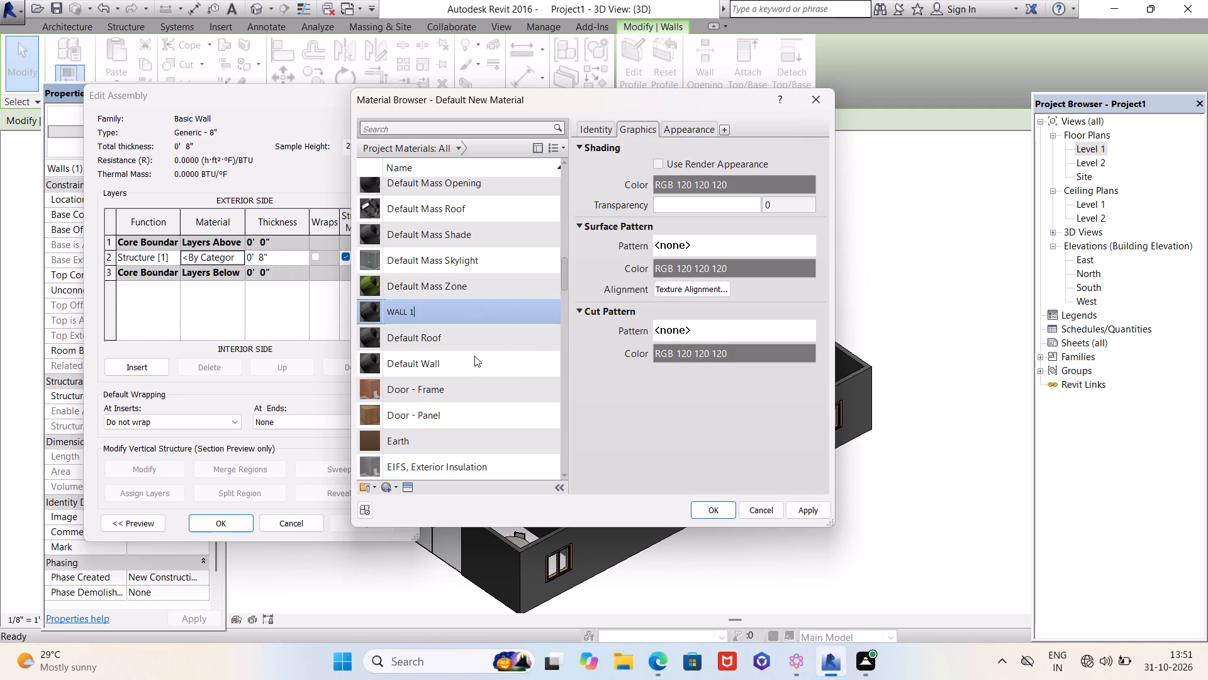
click(705, 511)
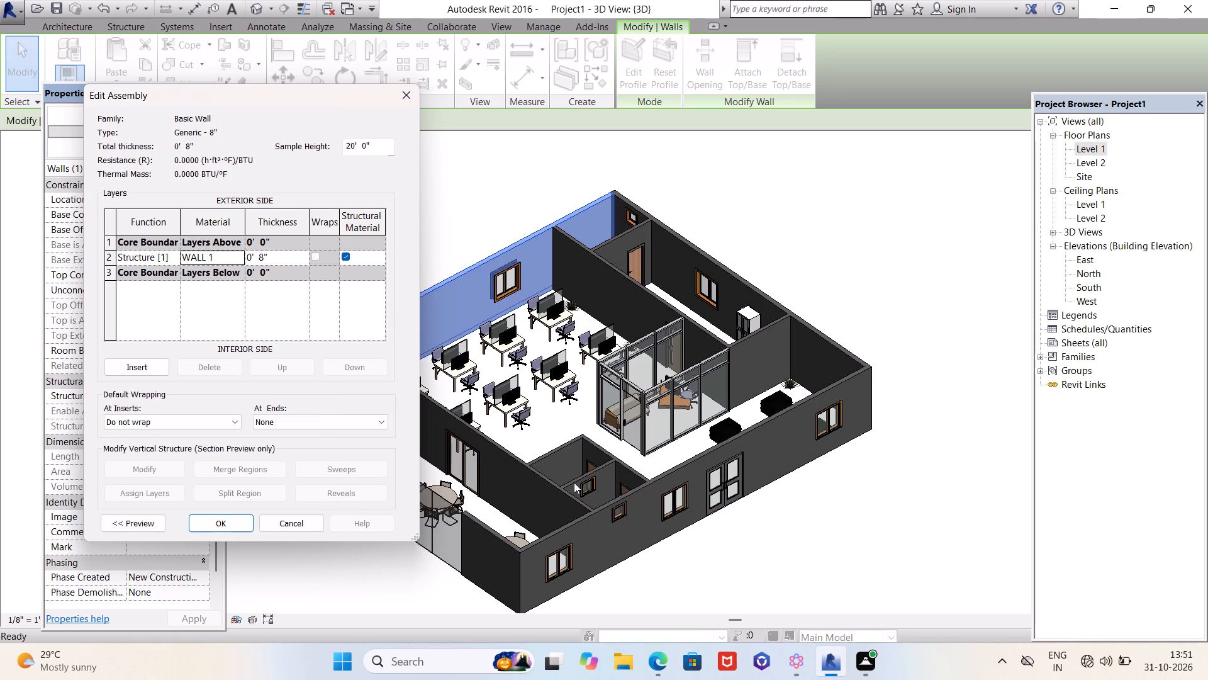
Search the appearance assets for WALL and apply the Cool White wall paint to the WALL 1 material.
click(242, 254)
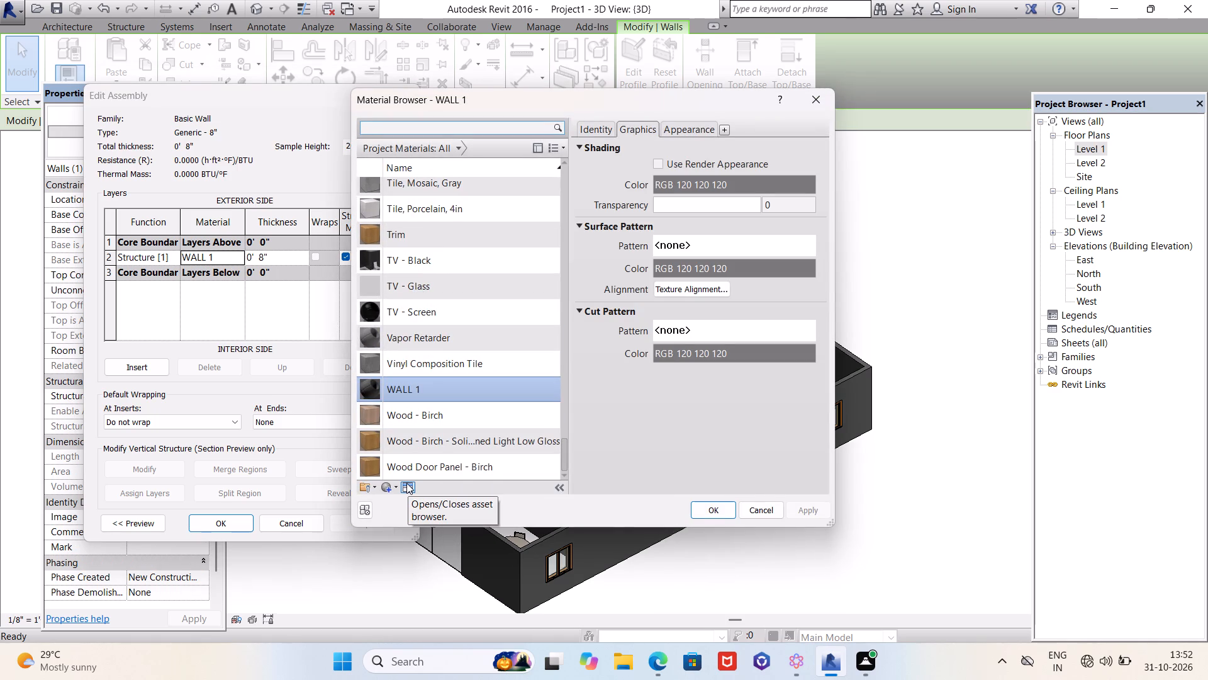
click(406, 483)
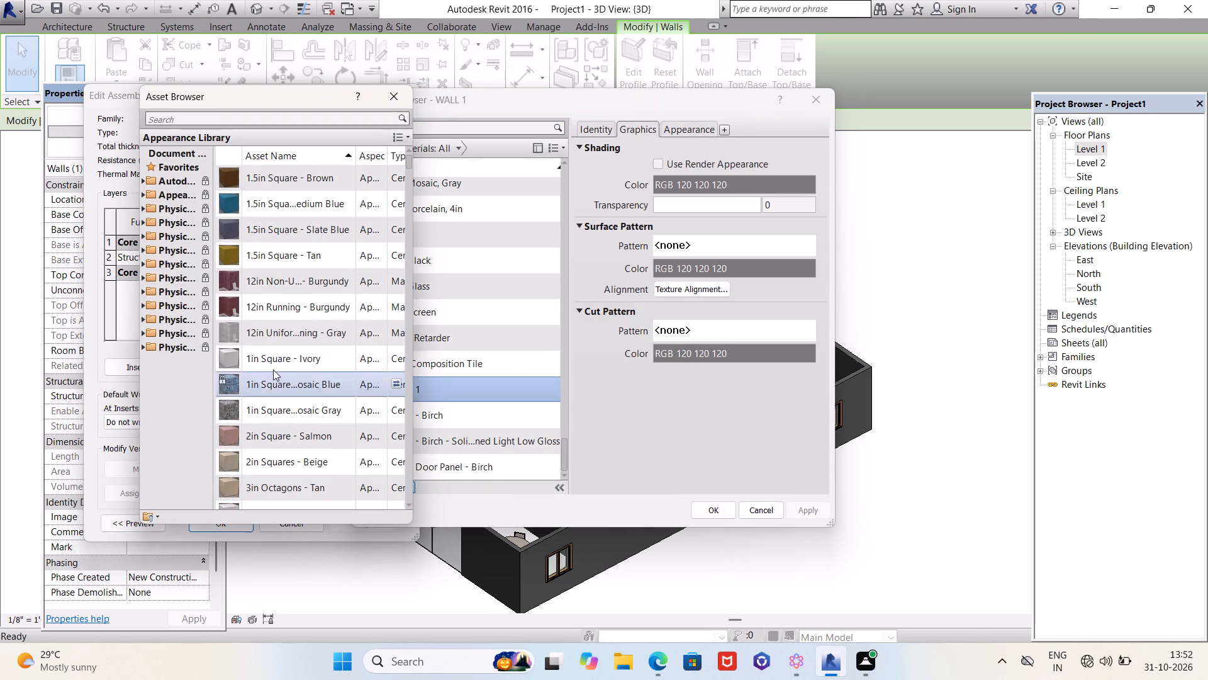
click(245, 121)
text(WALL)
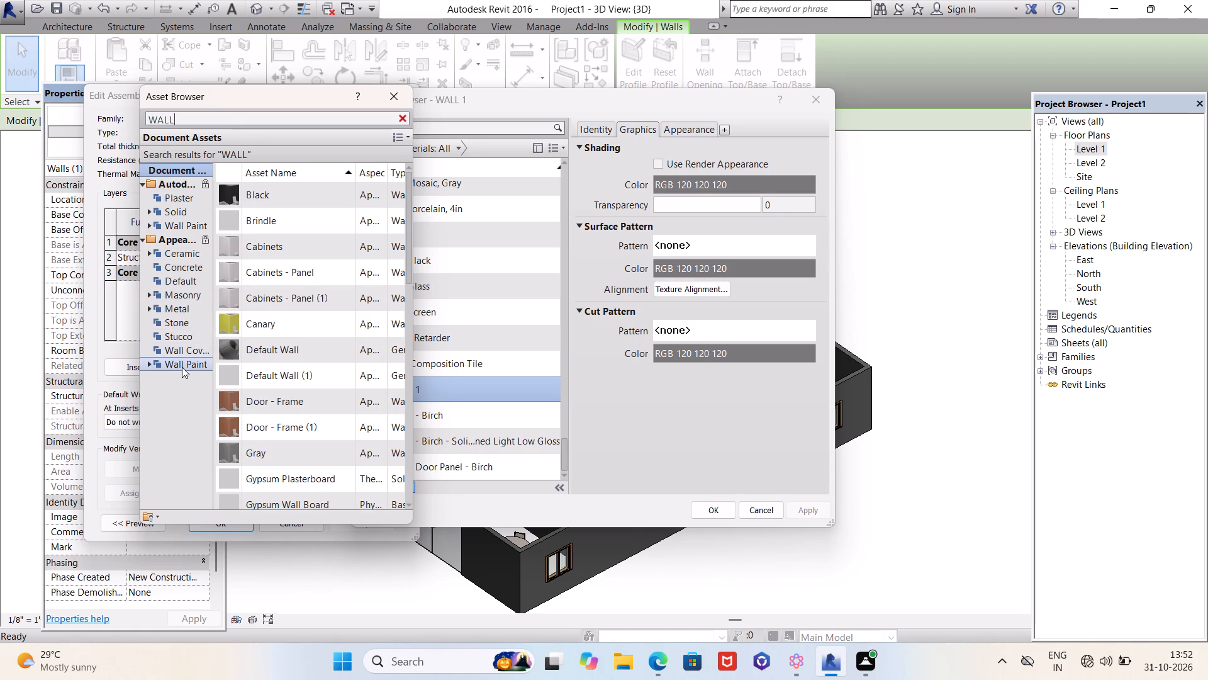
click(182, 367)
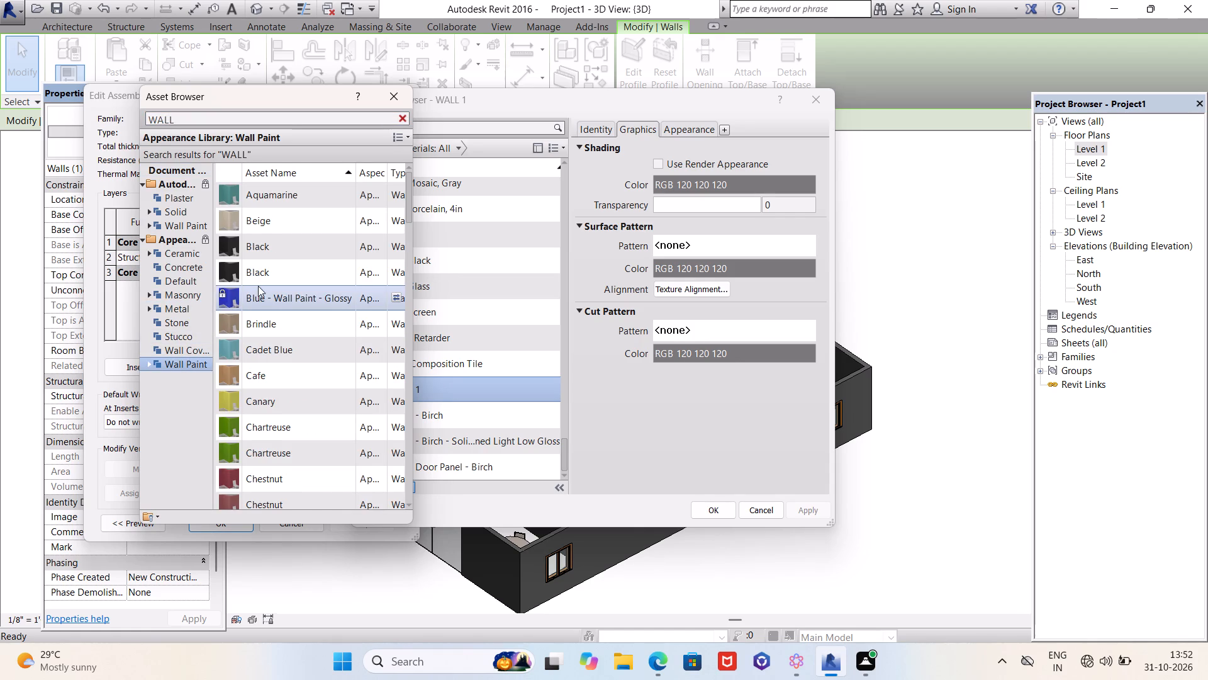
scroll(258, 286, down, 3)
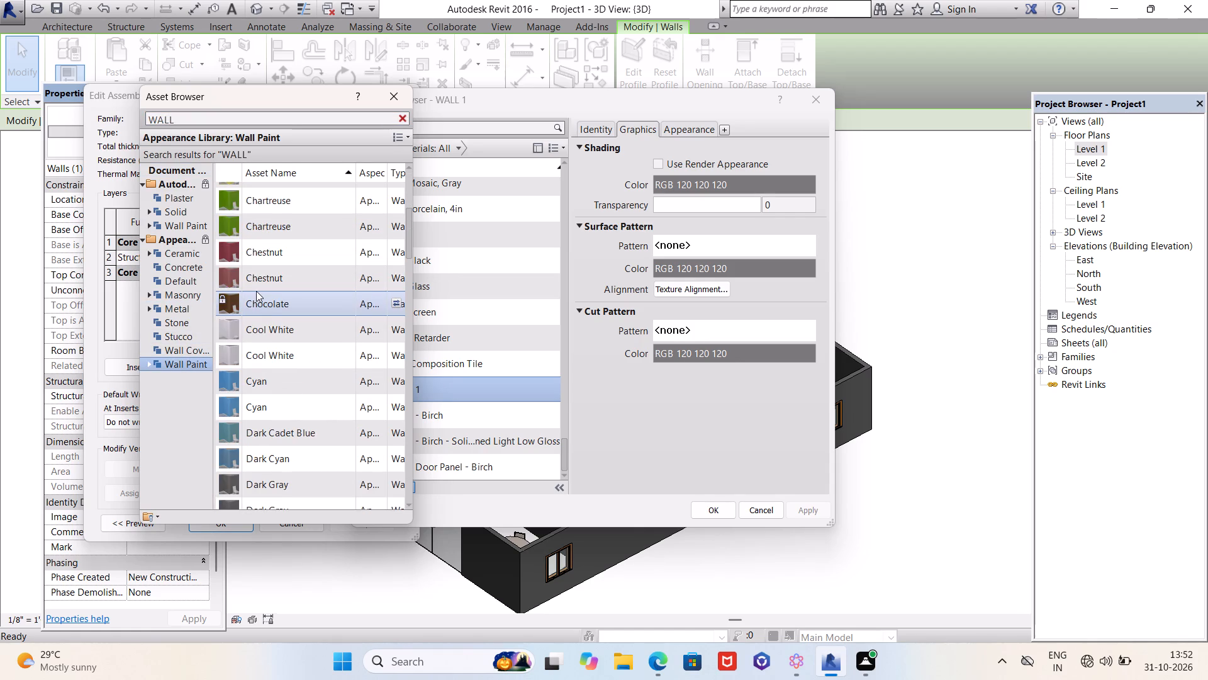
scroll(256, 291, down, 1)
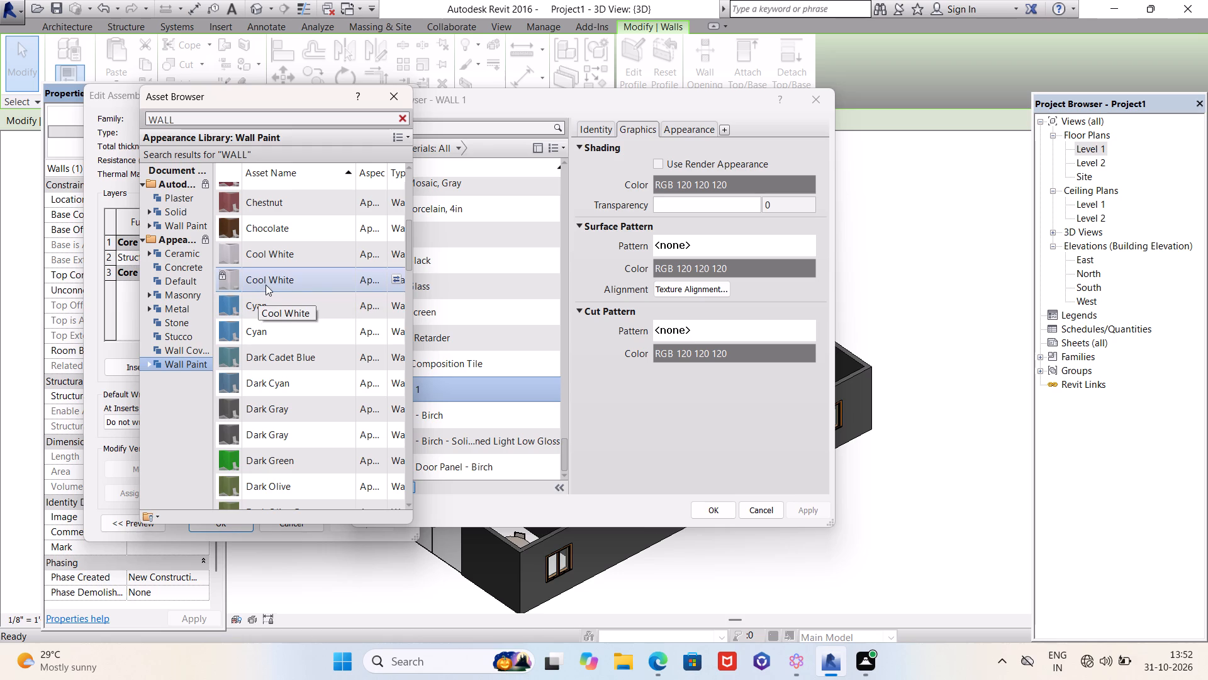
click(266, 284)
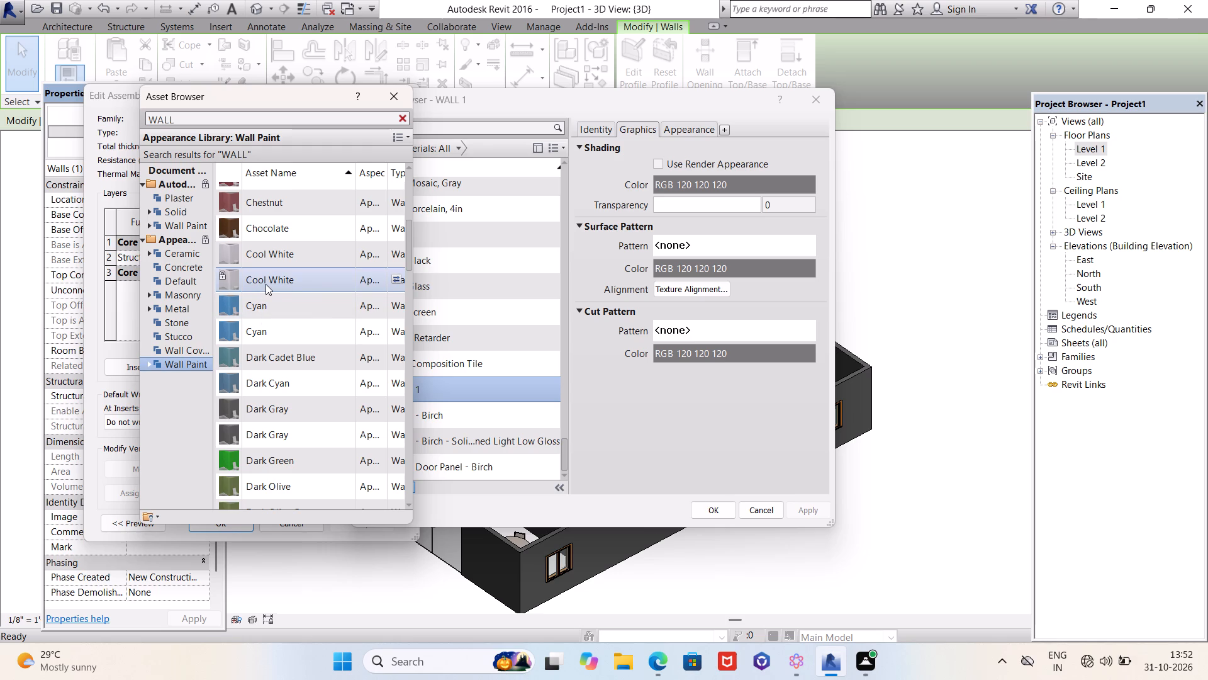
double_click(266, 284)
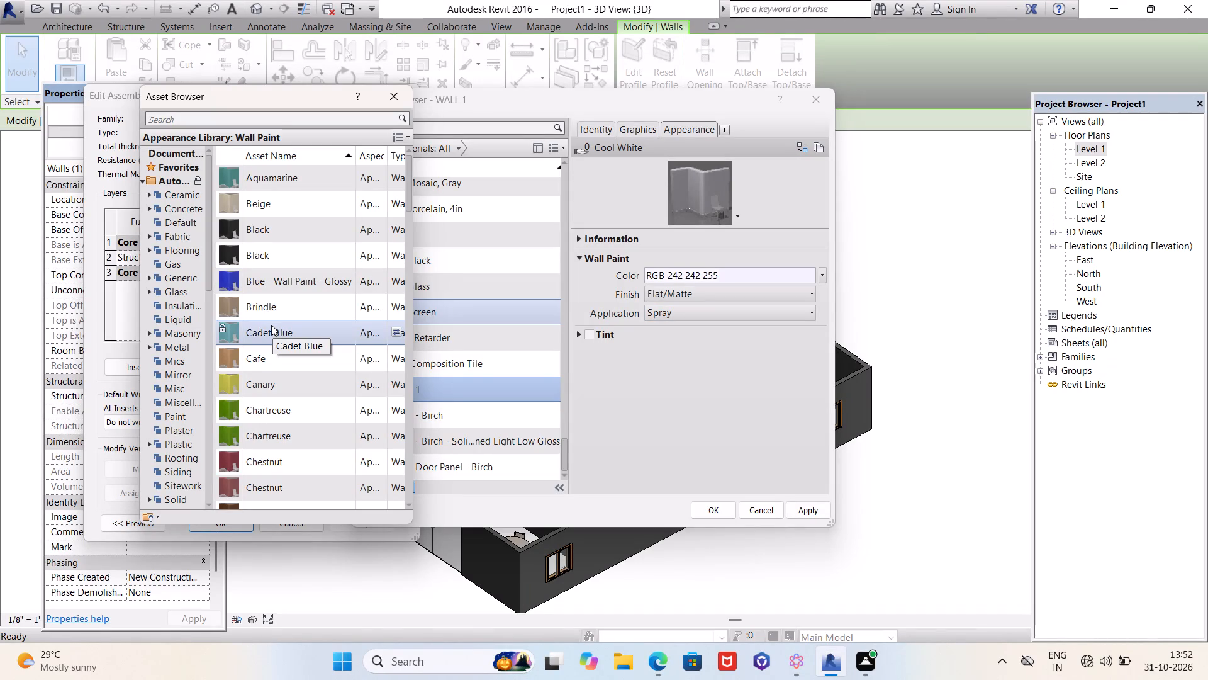
Set WALL 1's appearance to the Flat - Antique White wall paint and apply the changes to the Generic - 8" wall type.
scroll(271, 325, down, 2)
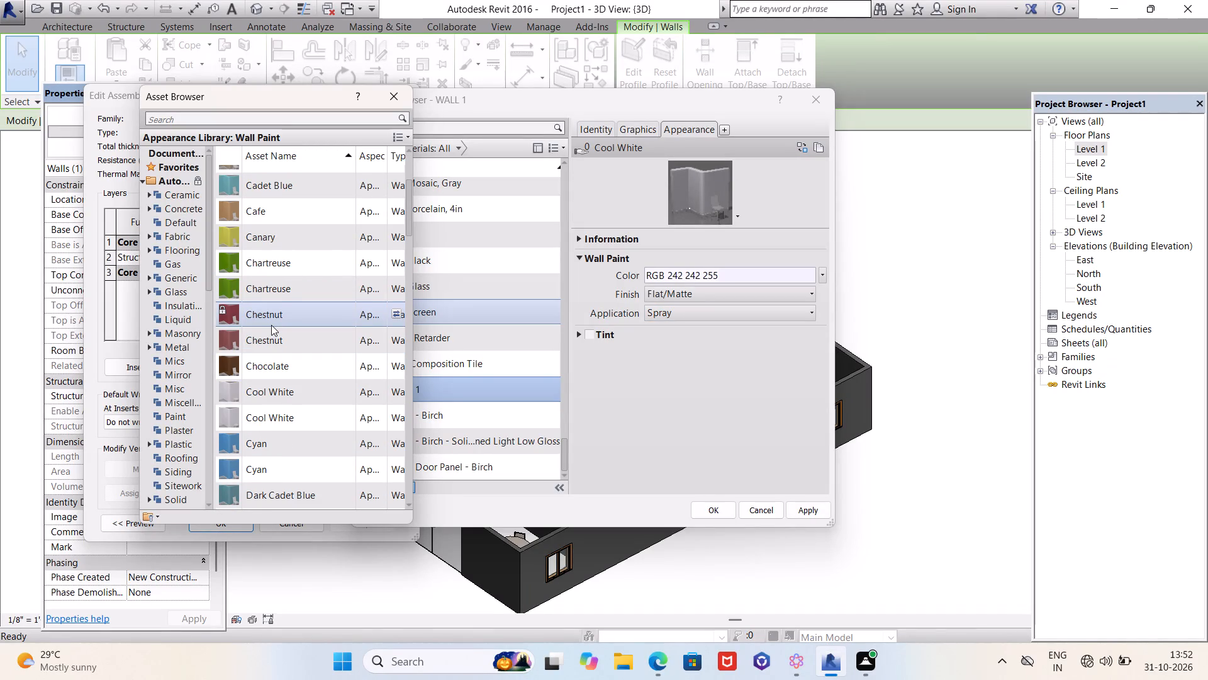
scroll(271, 325, down, 5)
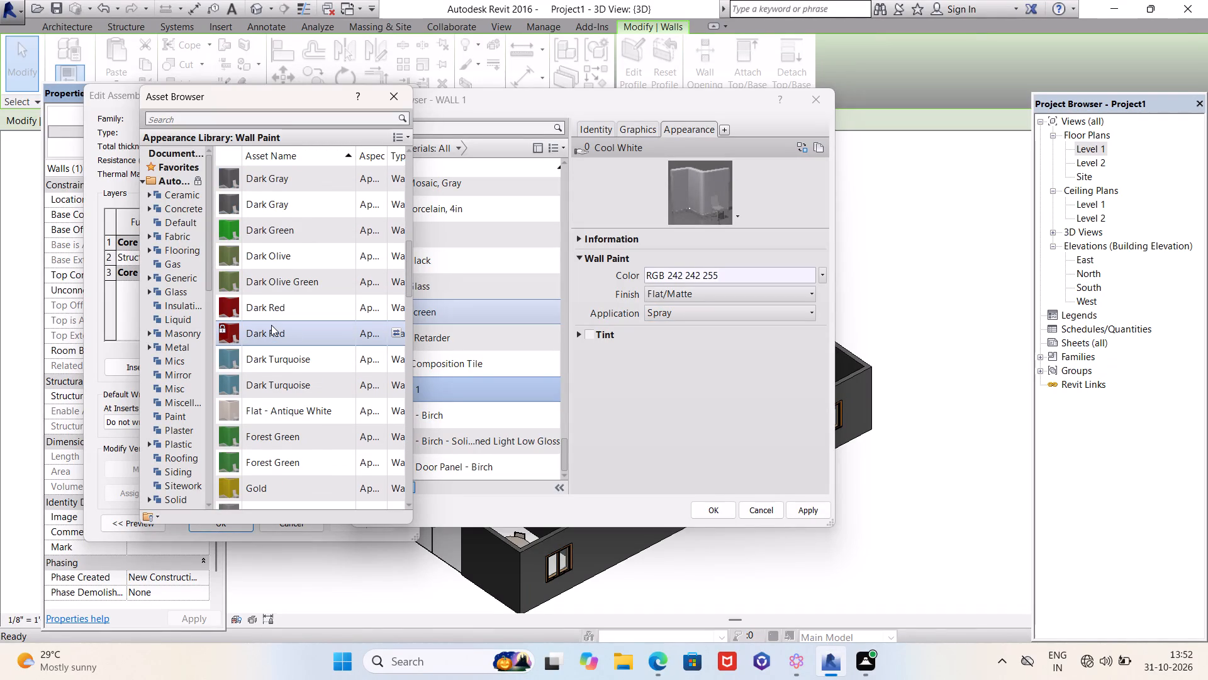
scroll(271, 325, down, 1)
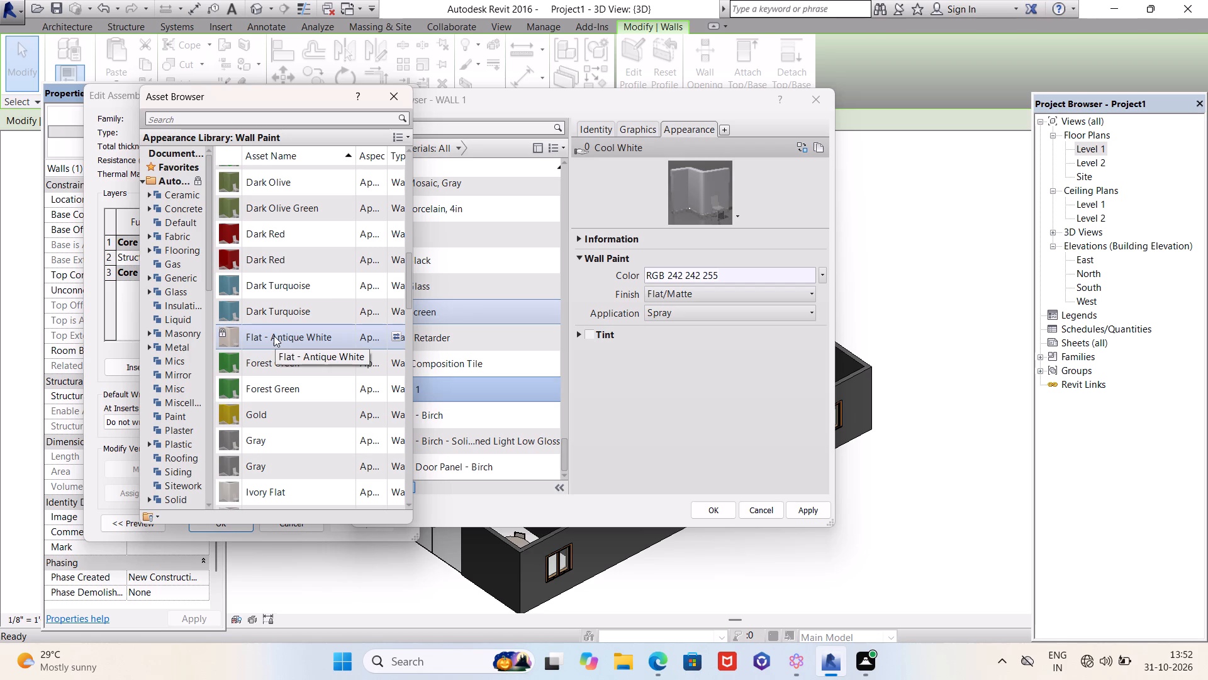
double_click(274, 336)
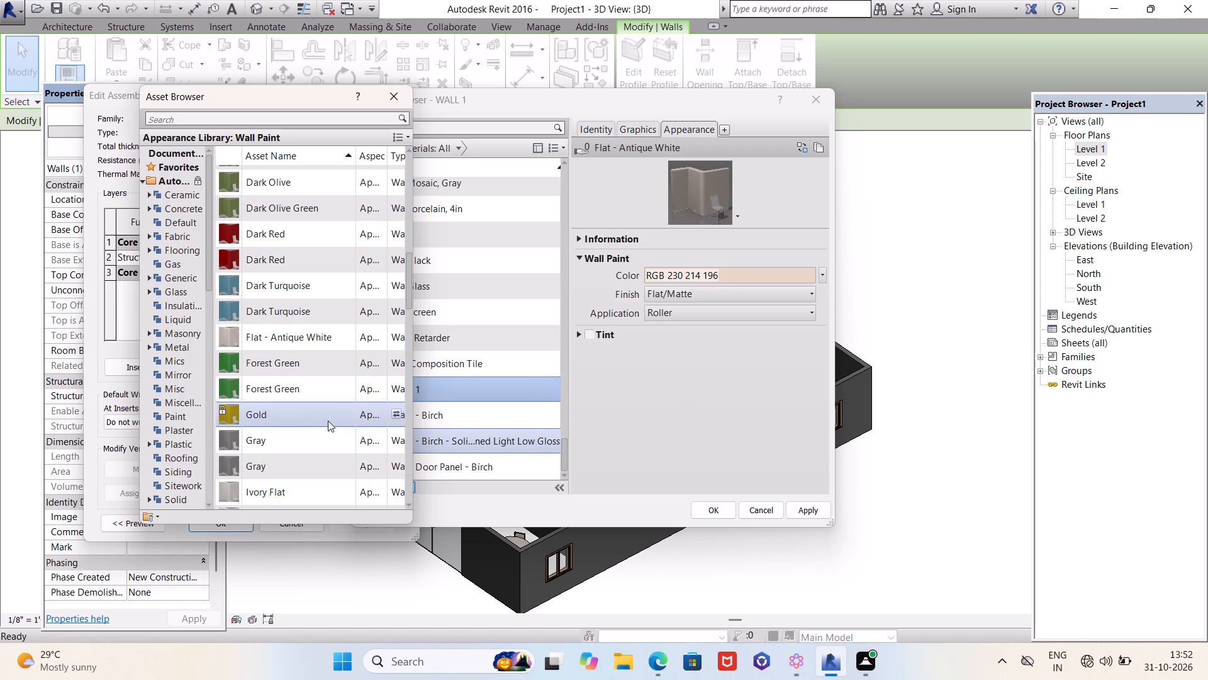
double_click(292, 341)
triple_click(292, 341)
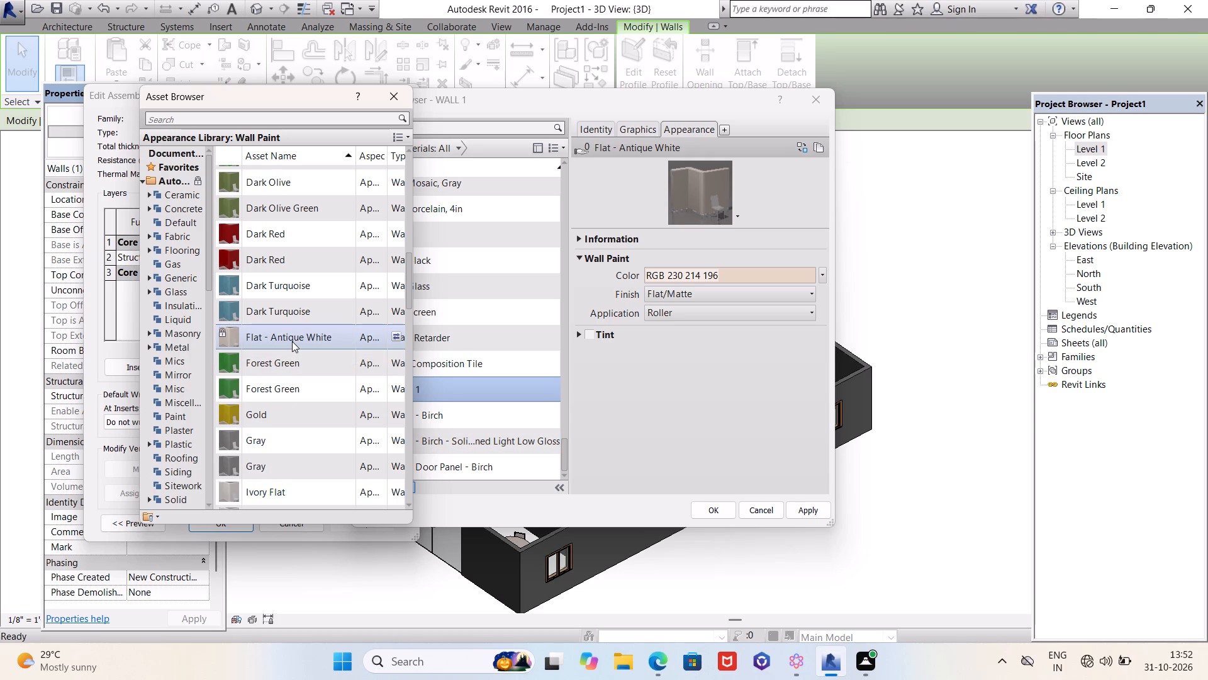
click(806, 514)
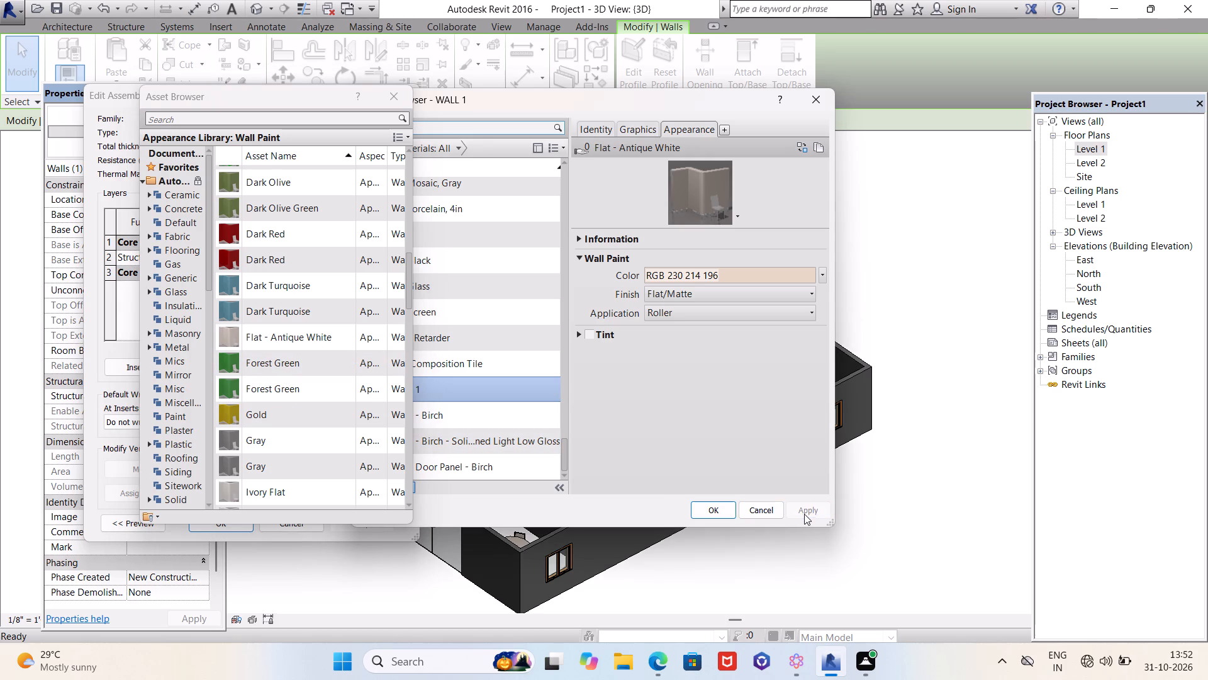
click(716, 511)
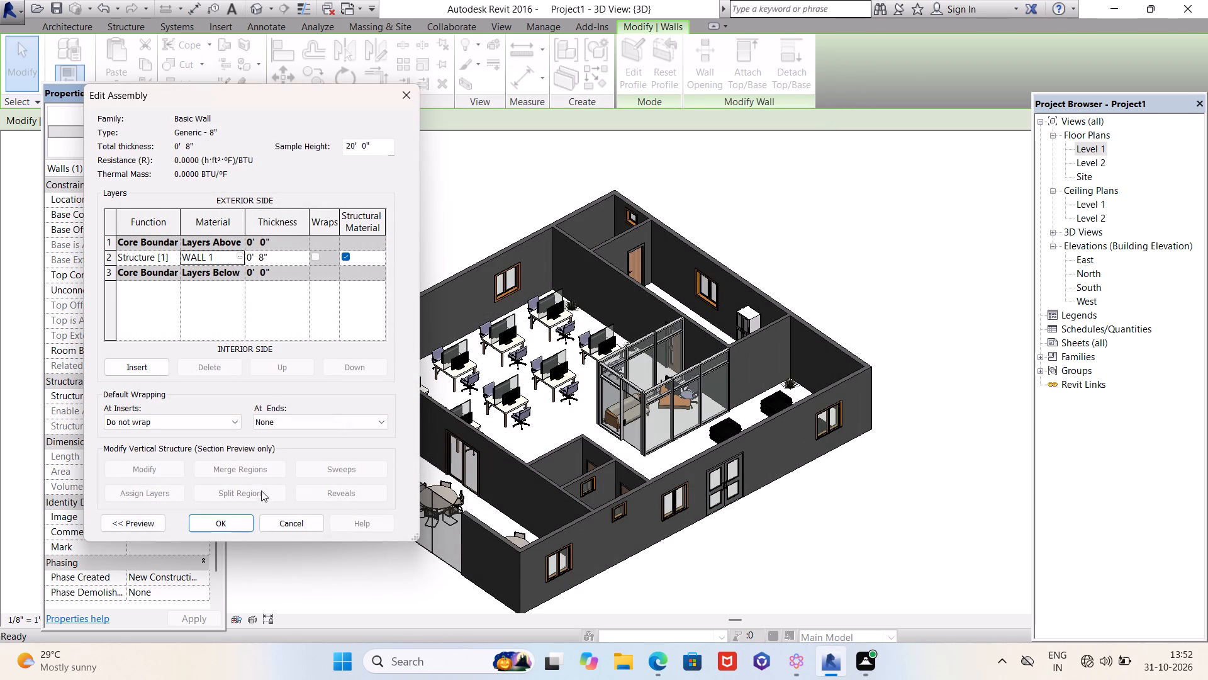
click(241, 521)
click(369, 520)
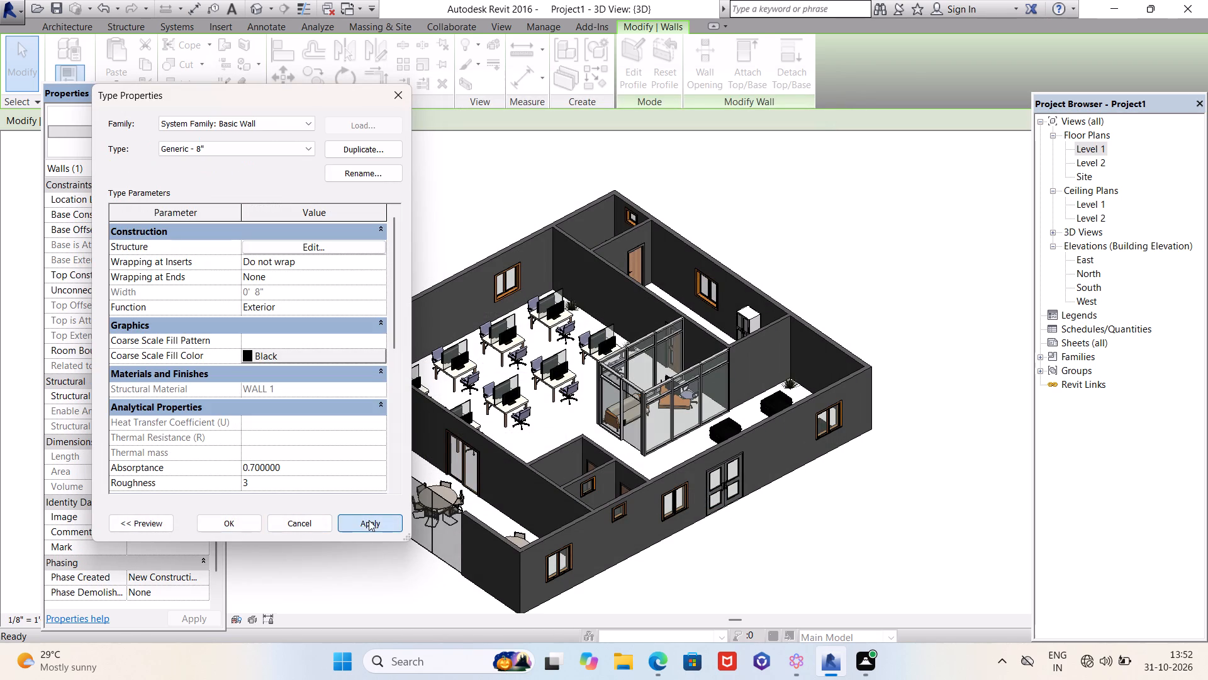
Confirm the Generic - 8" wall type changes and clear the wall selection.
click(233, 523)
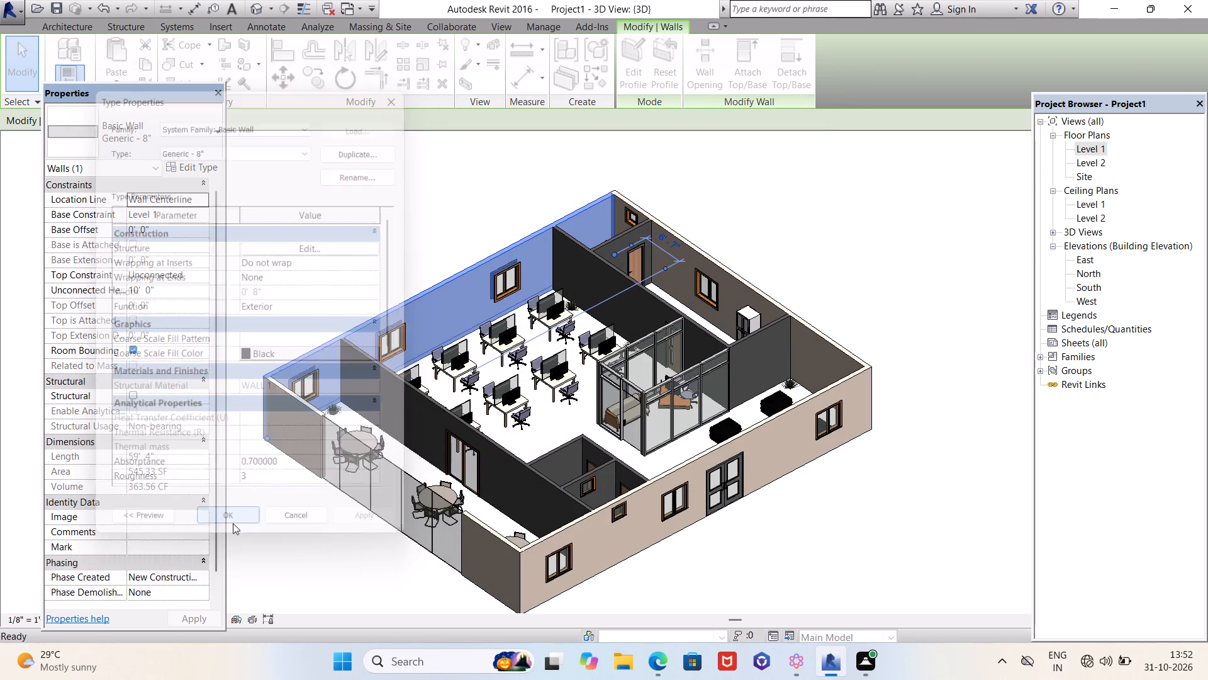
click(856, 509)
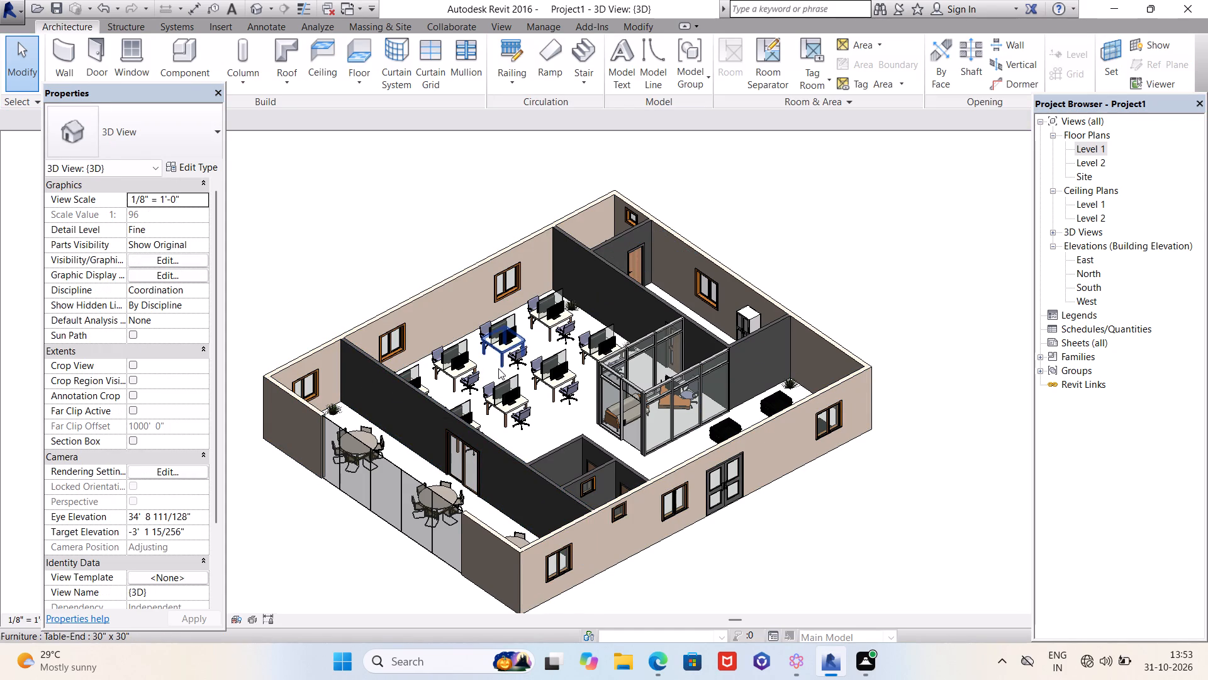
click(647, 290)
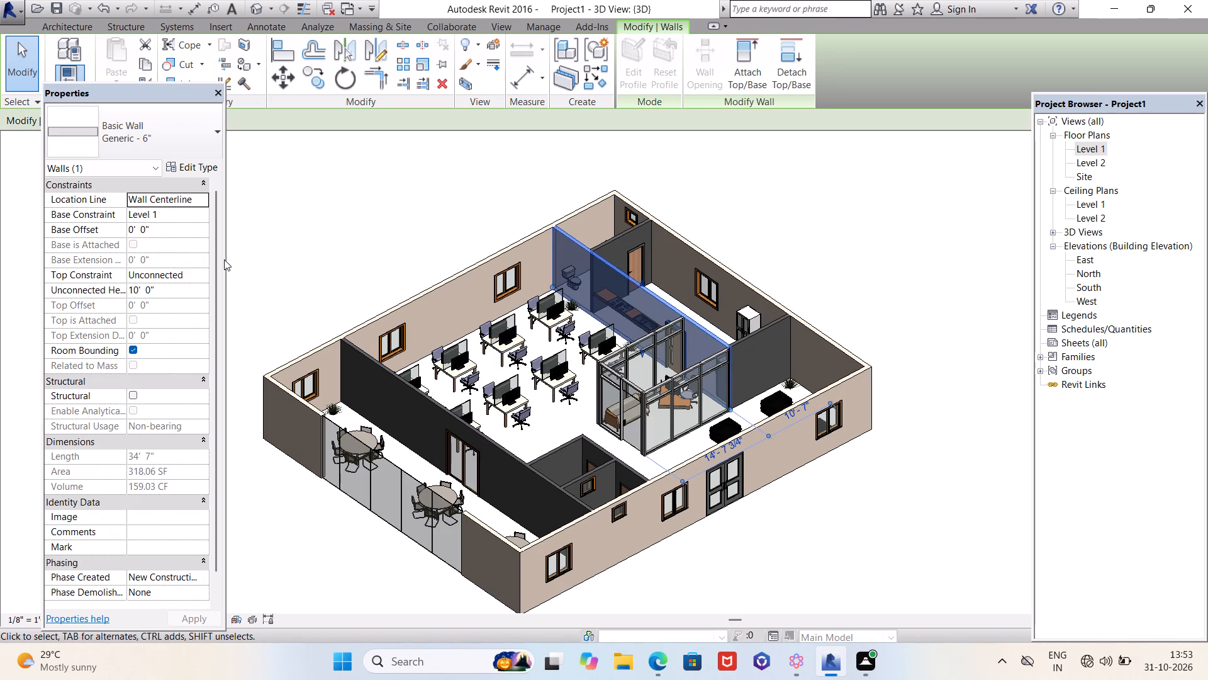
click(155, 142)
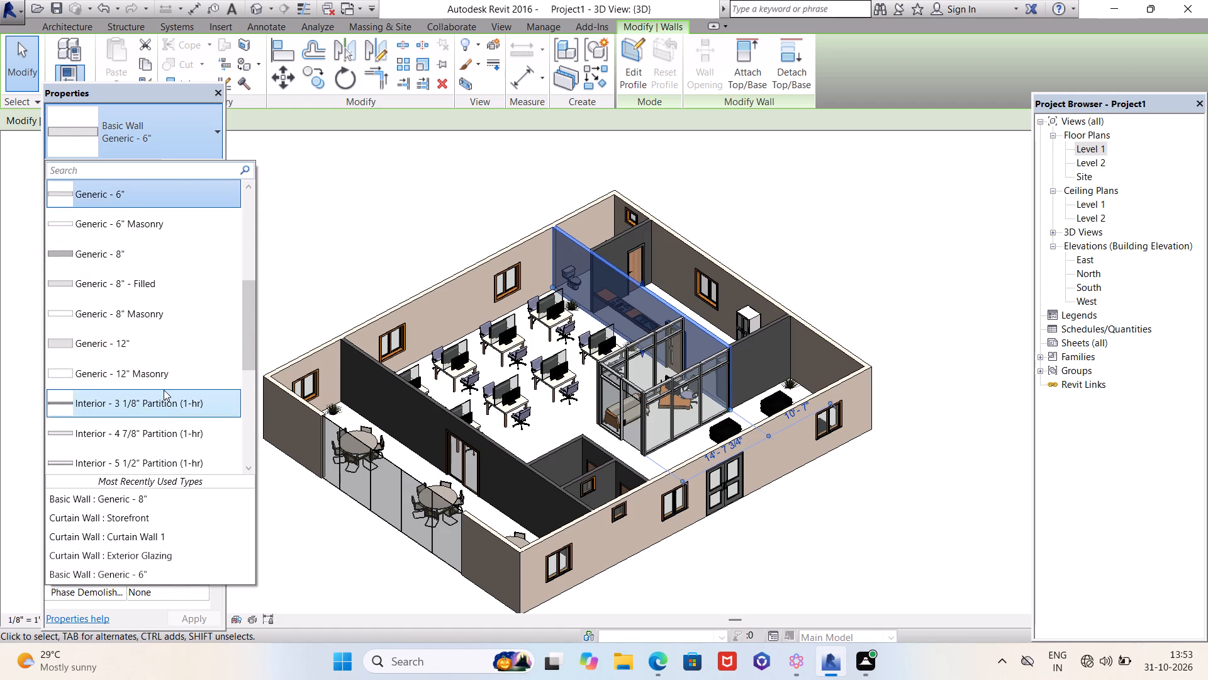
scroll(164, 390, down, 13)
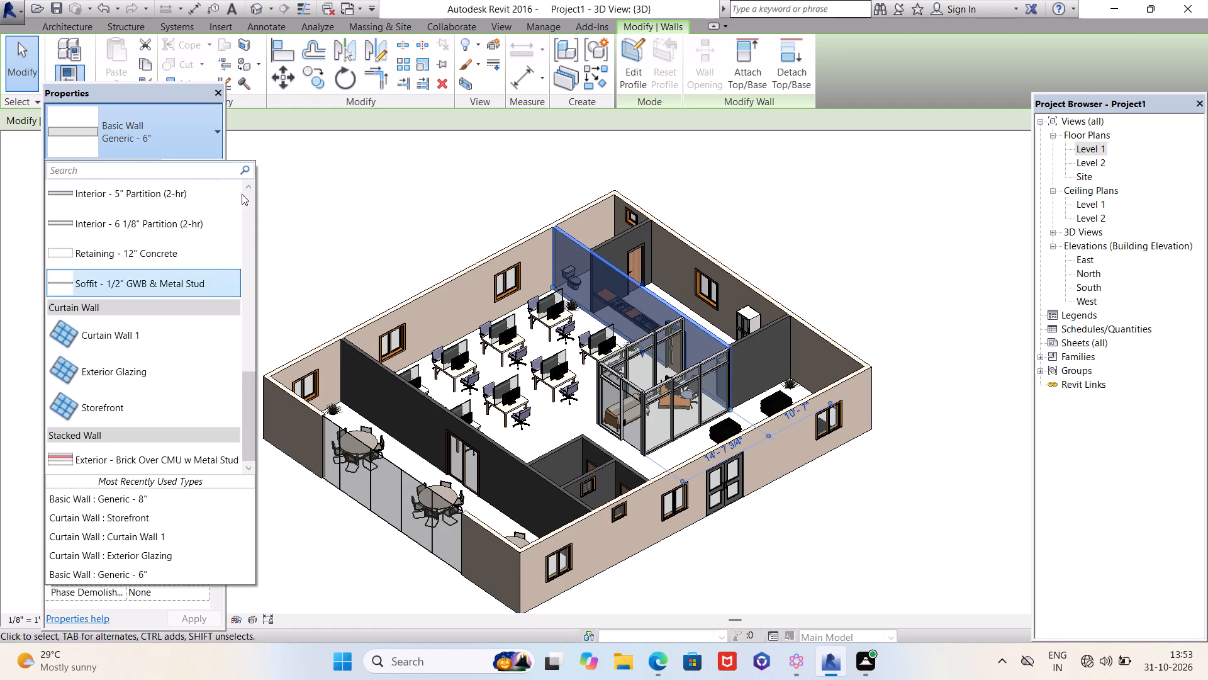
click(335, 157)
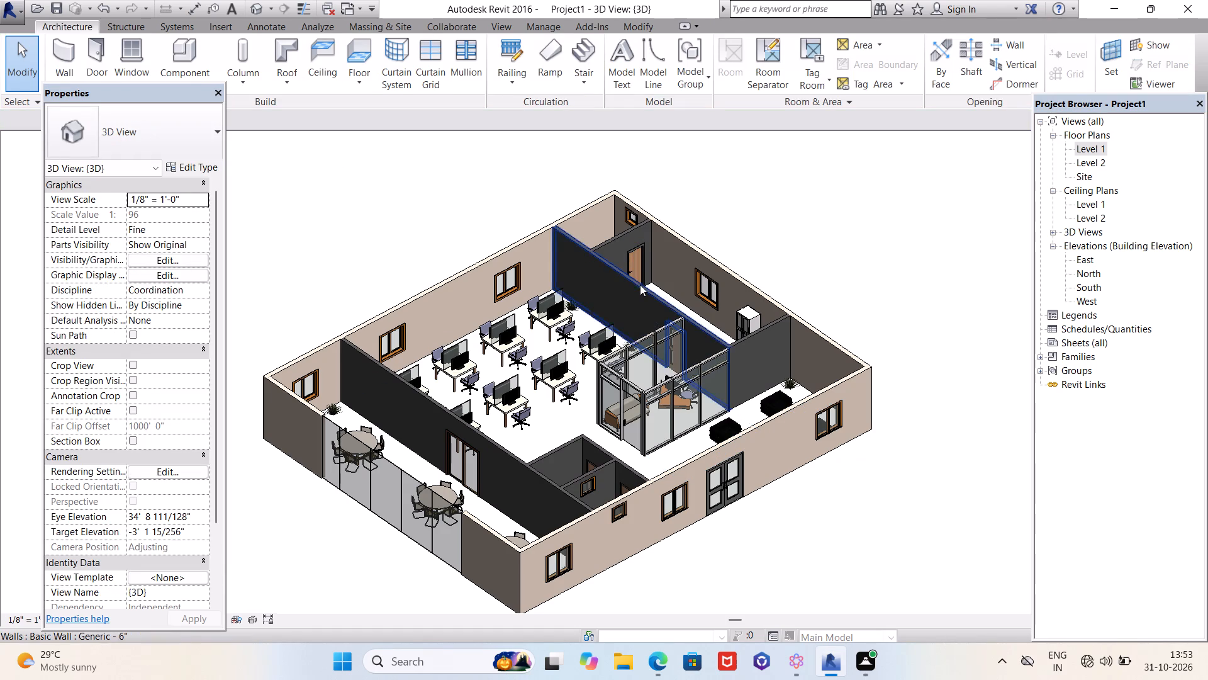
Select the long Generic - 6" partition beside the workstations and move the Properties palette clear of the geometry tools.
click(639, 285)
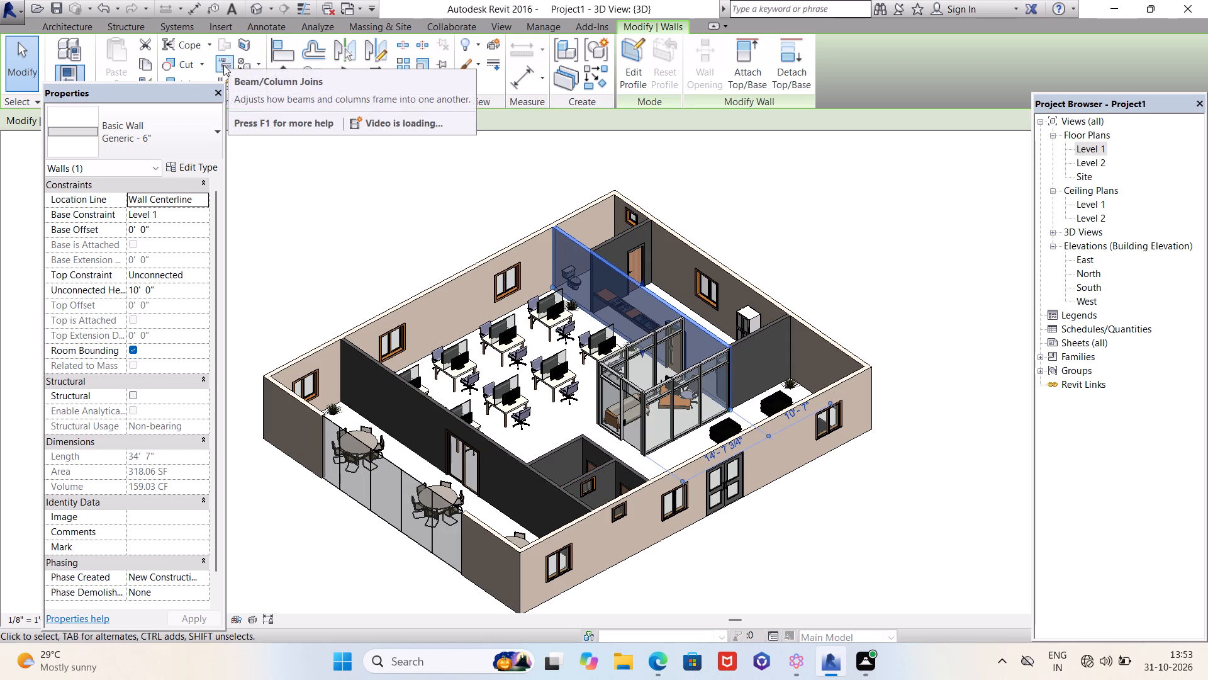
drag(195, 98, 181, 127)
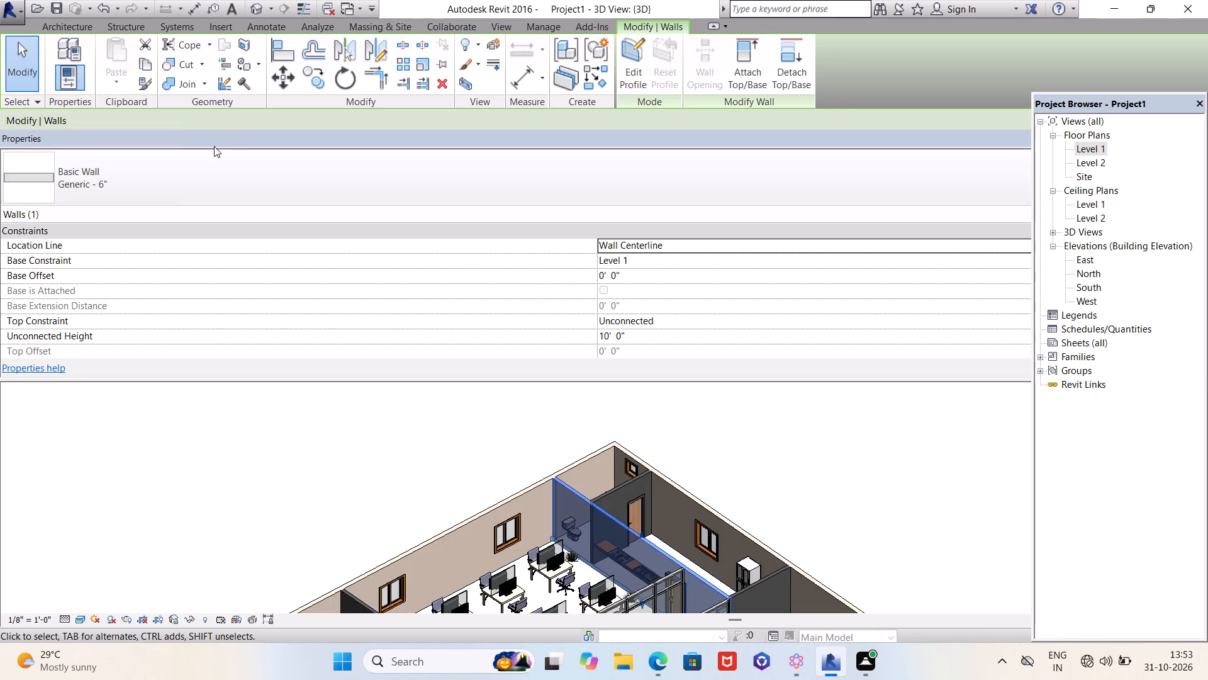
drag(218, 139, 36, 142)
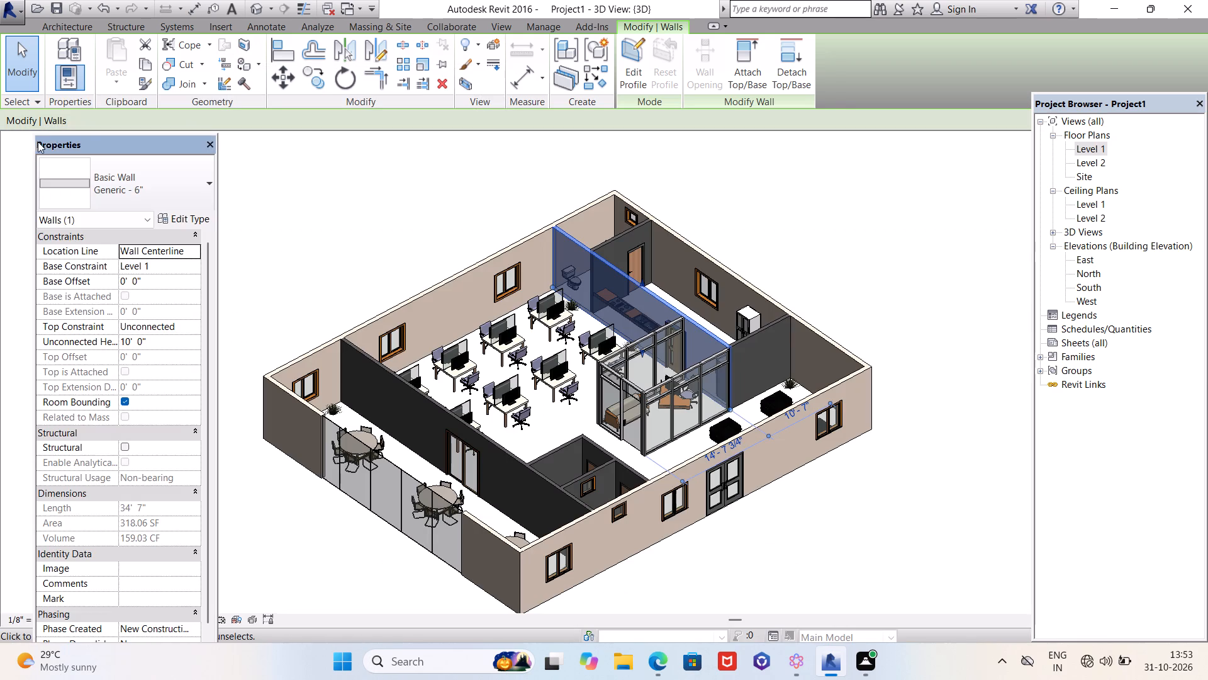
drag(154, 147, 128, 147)
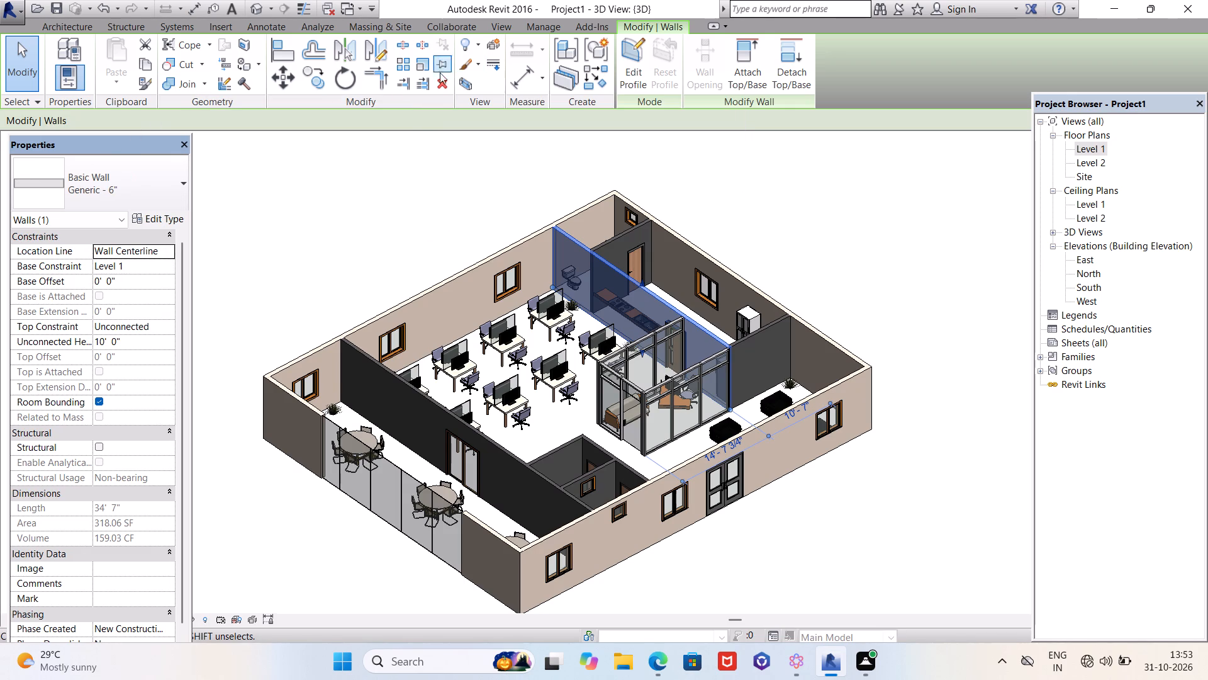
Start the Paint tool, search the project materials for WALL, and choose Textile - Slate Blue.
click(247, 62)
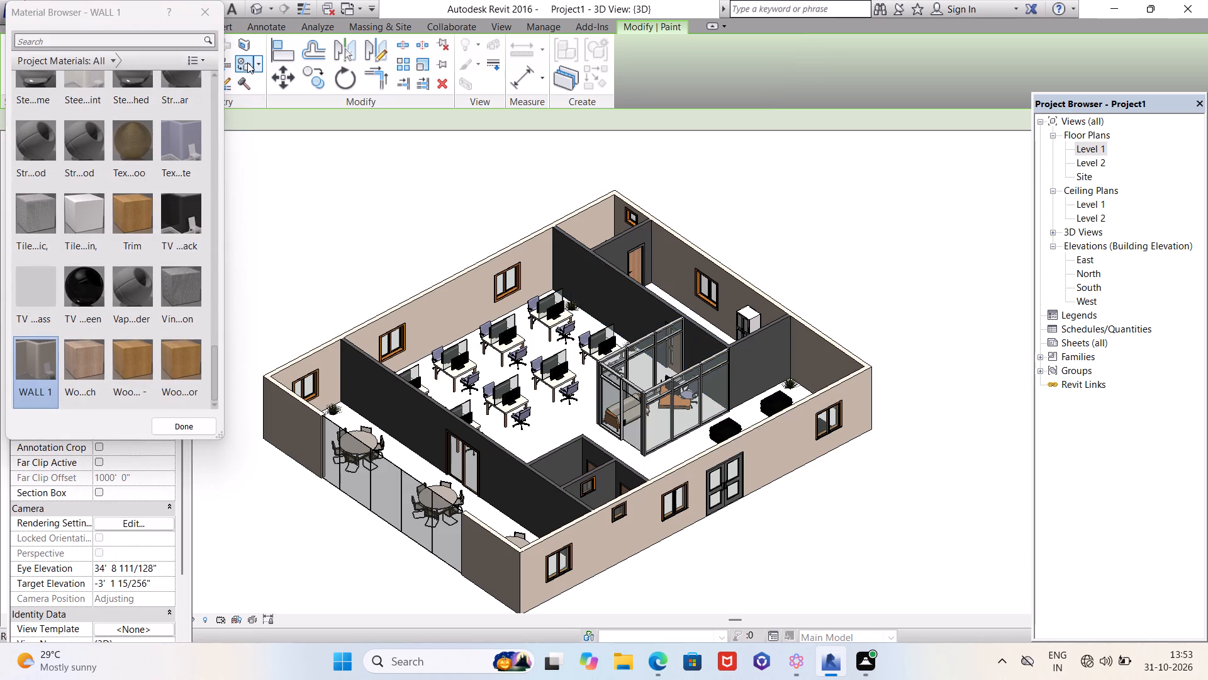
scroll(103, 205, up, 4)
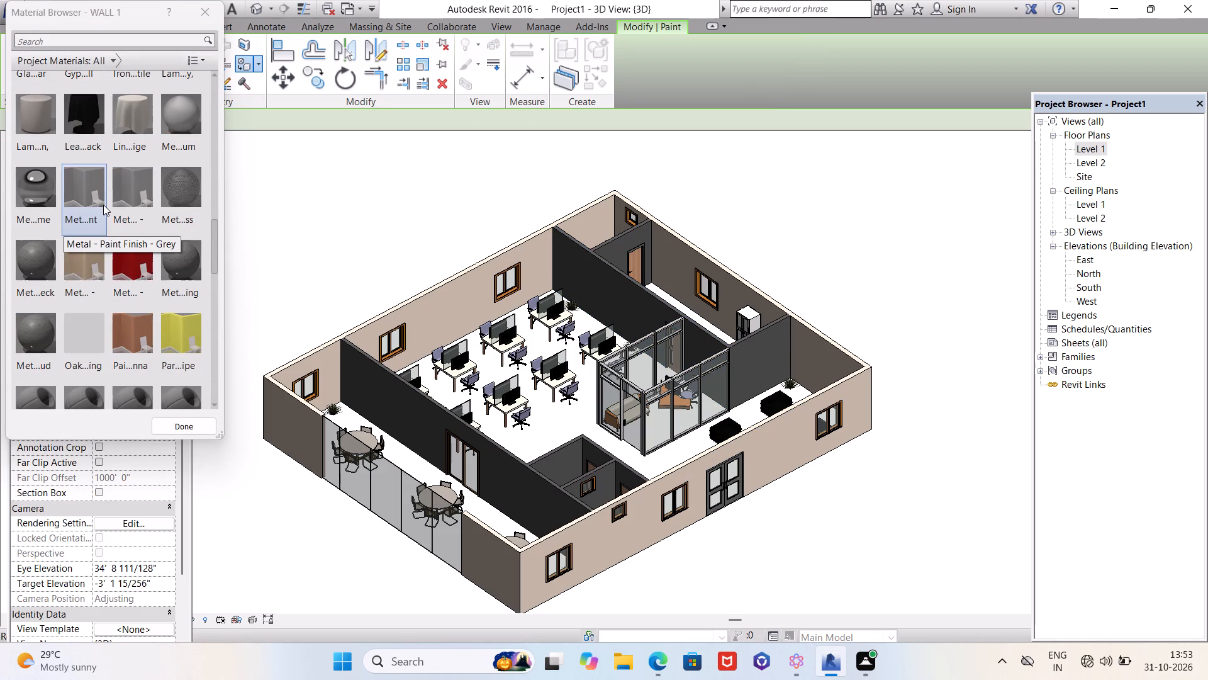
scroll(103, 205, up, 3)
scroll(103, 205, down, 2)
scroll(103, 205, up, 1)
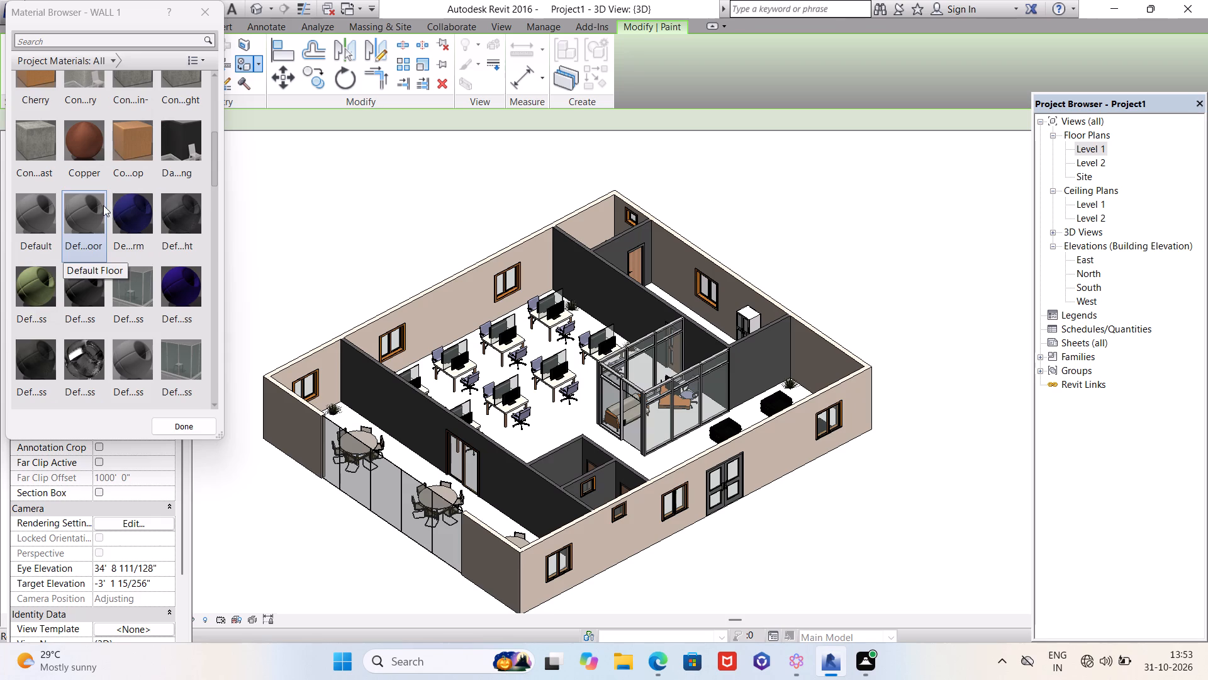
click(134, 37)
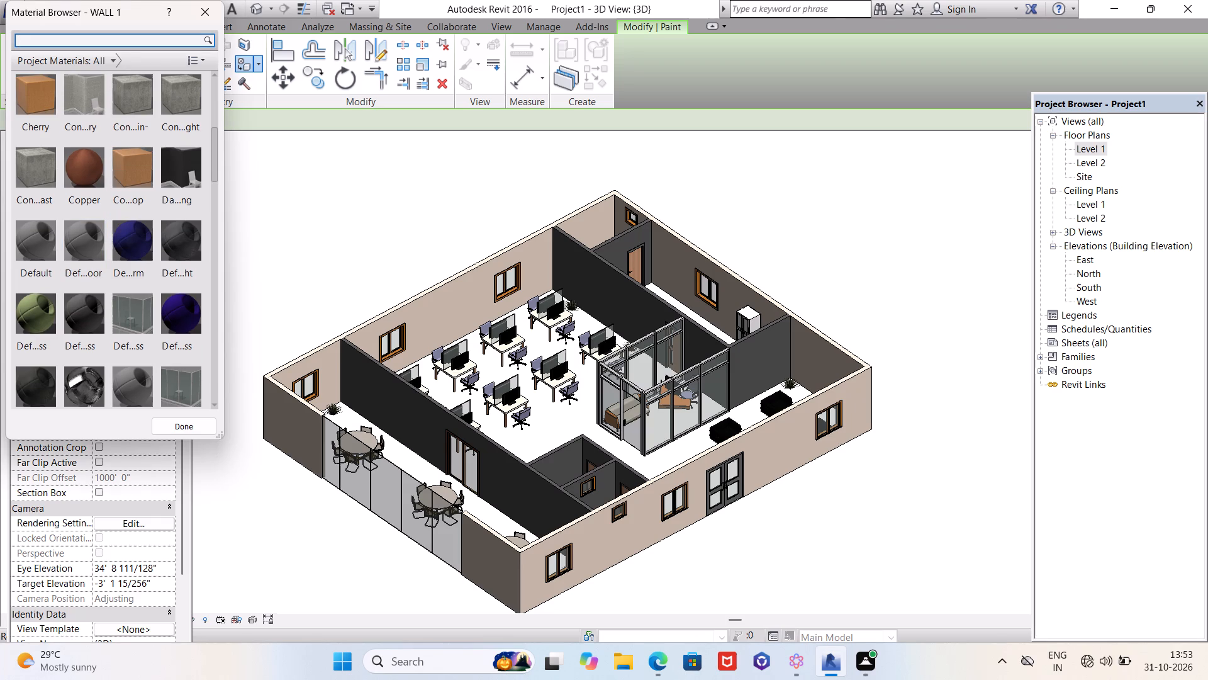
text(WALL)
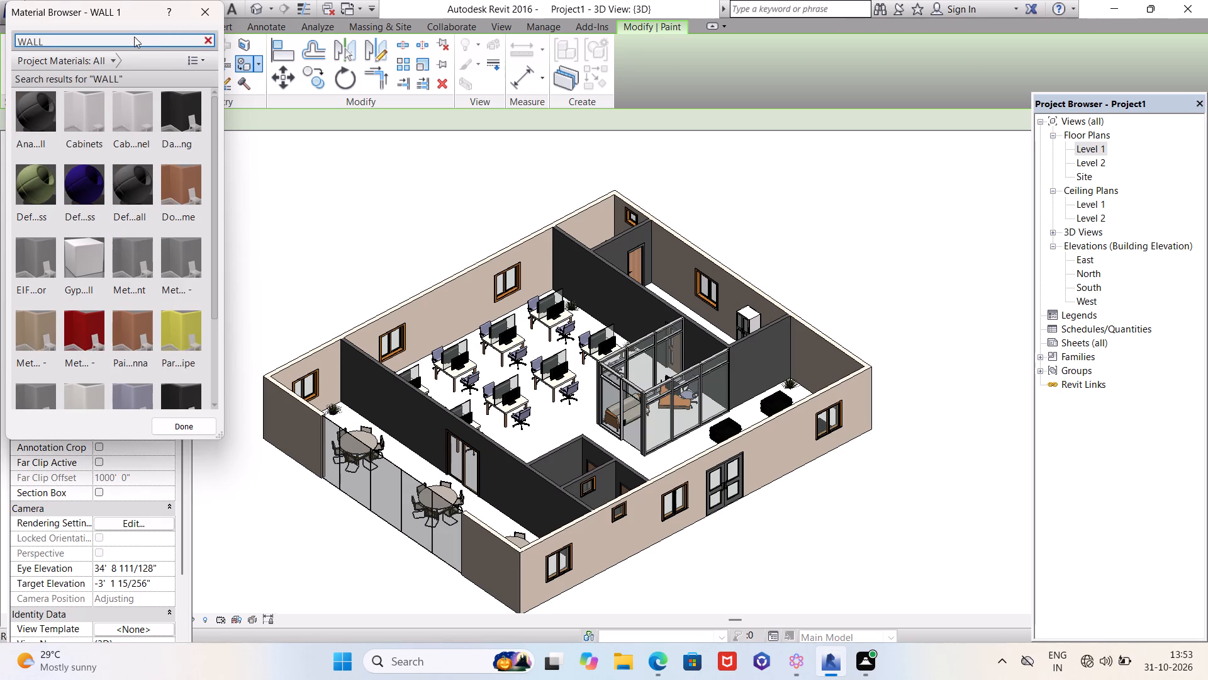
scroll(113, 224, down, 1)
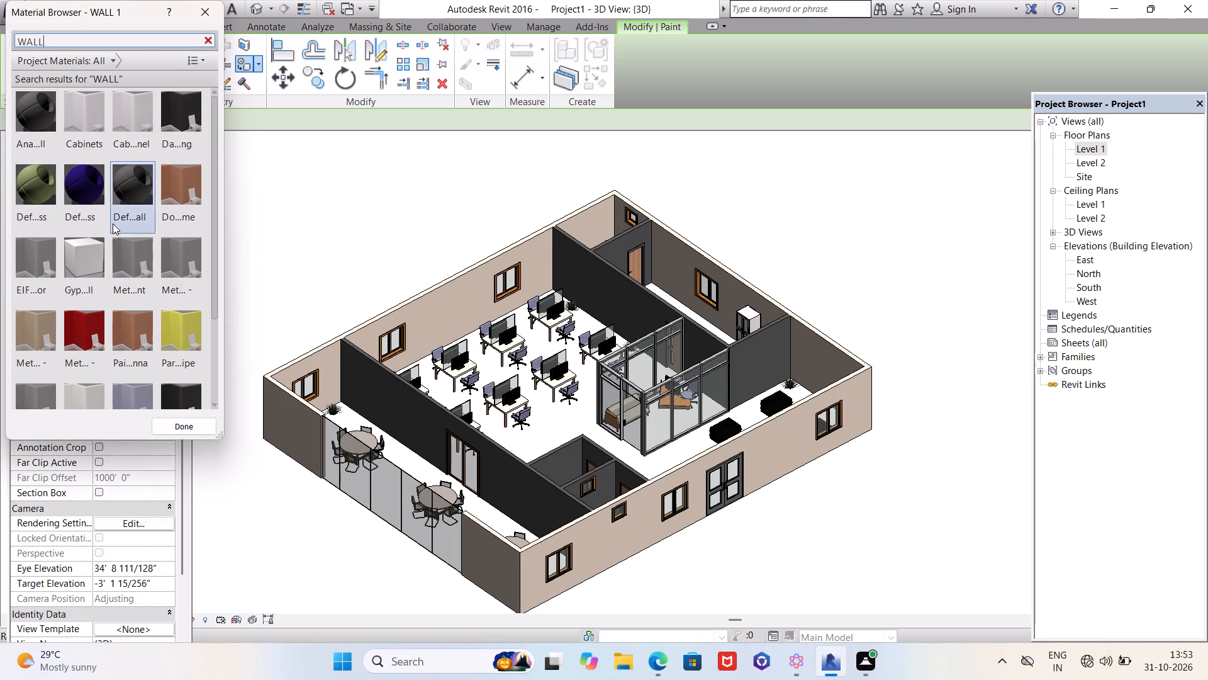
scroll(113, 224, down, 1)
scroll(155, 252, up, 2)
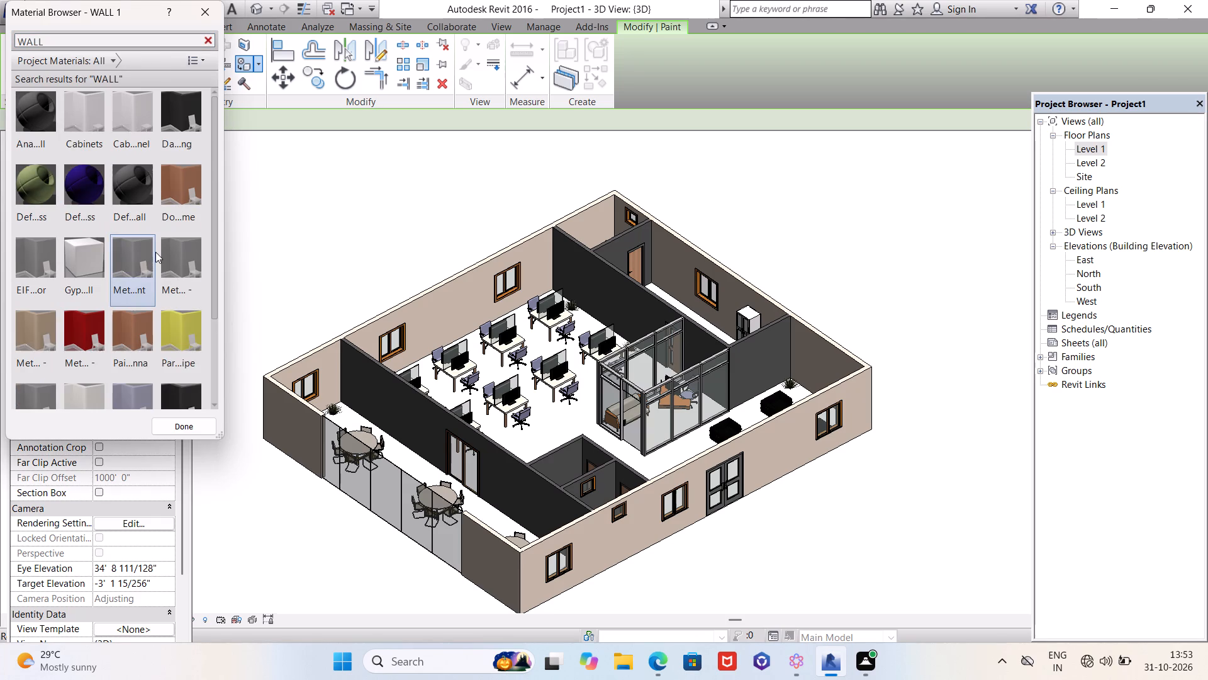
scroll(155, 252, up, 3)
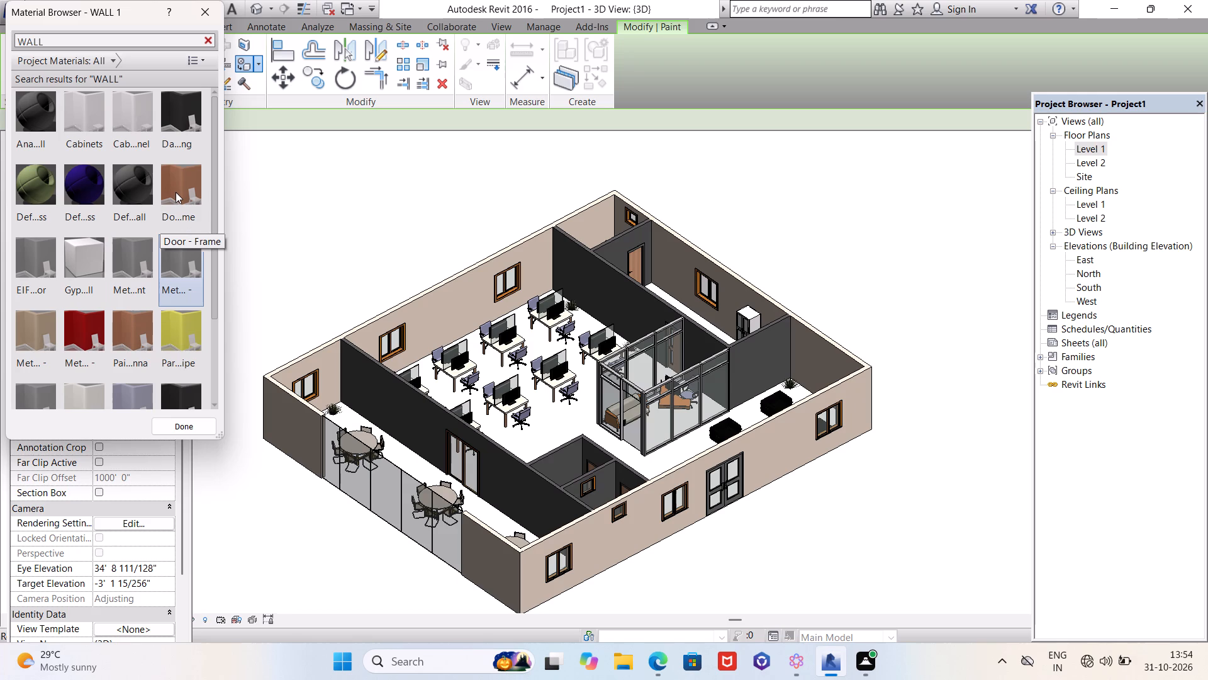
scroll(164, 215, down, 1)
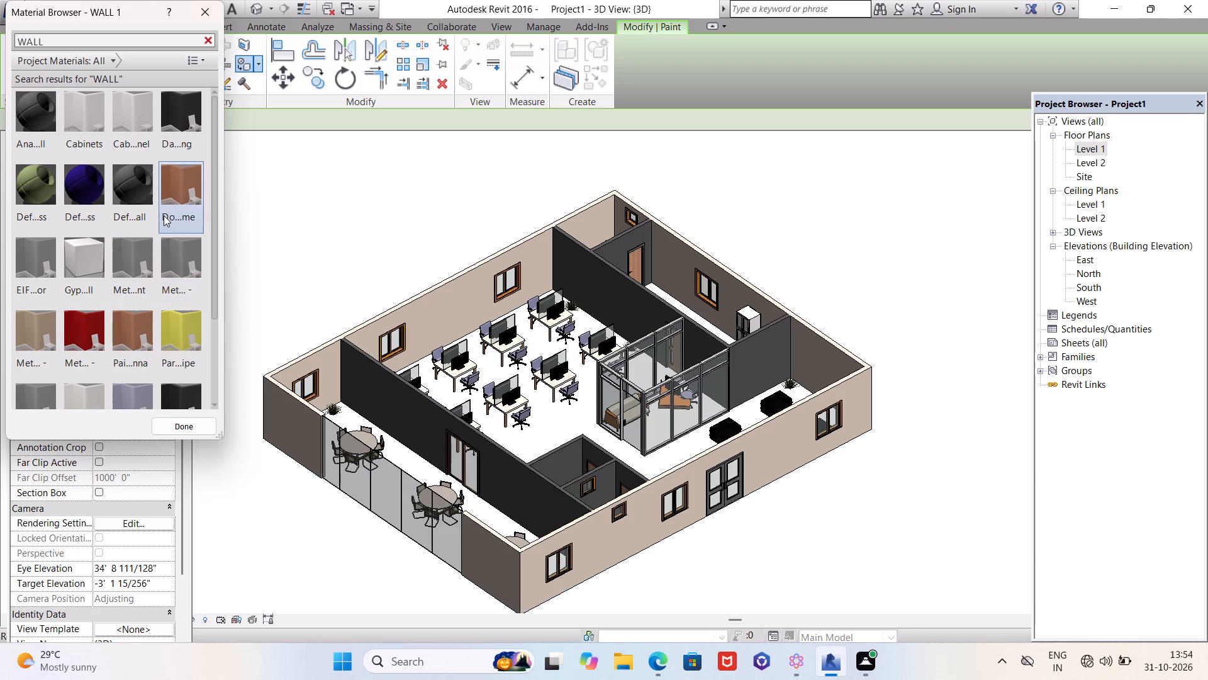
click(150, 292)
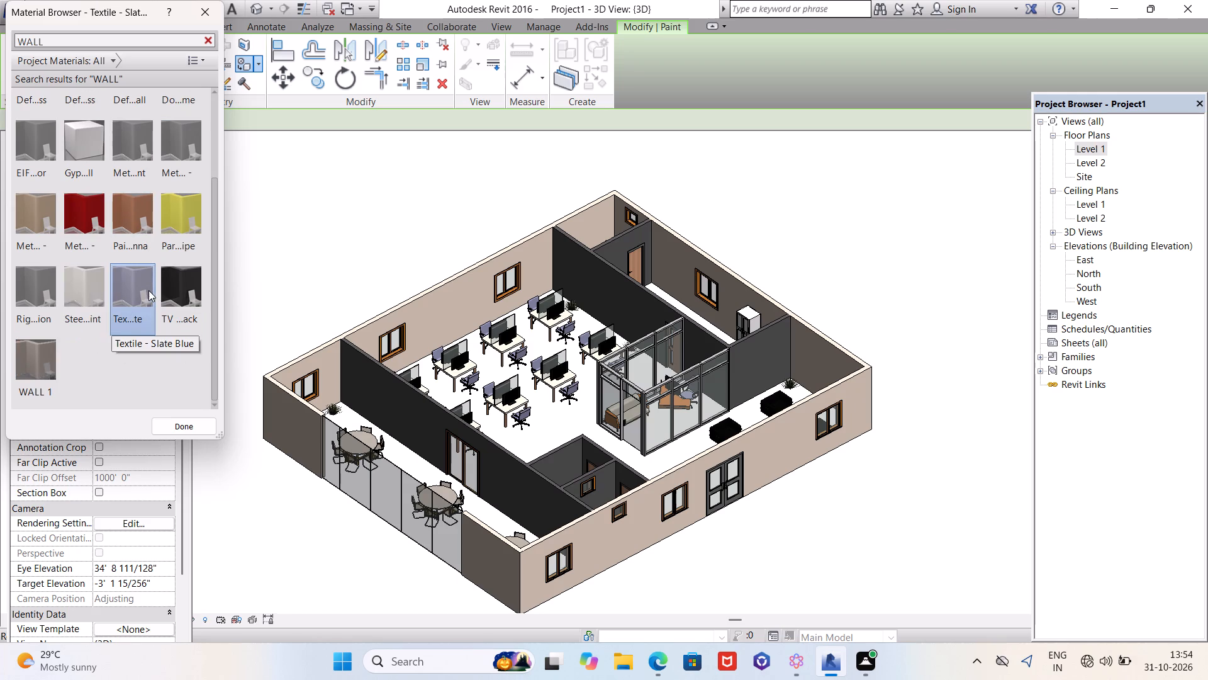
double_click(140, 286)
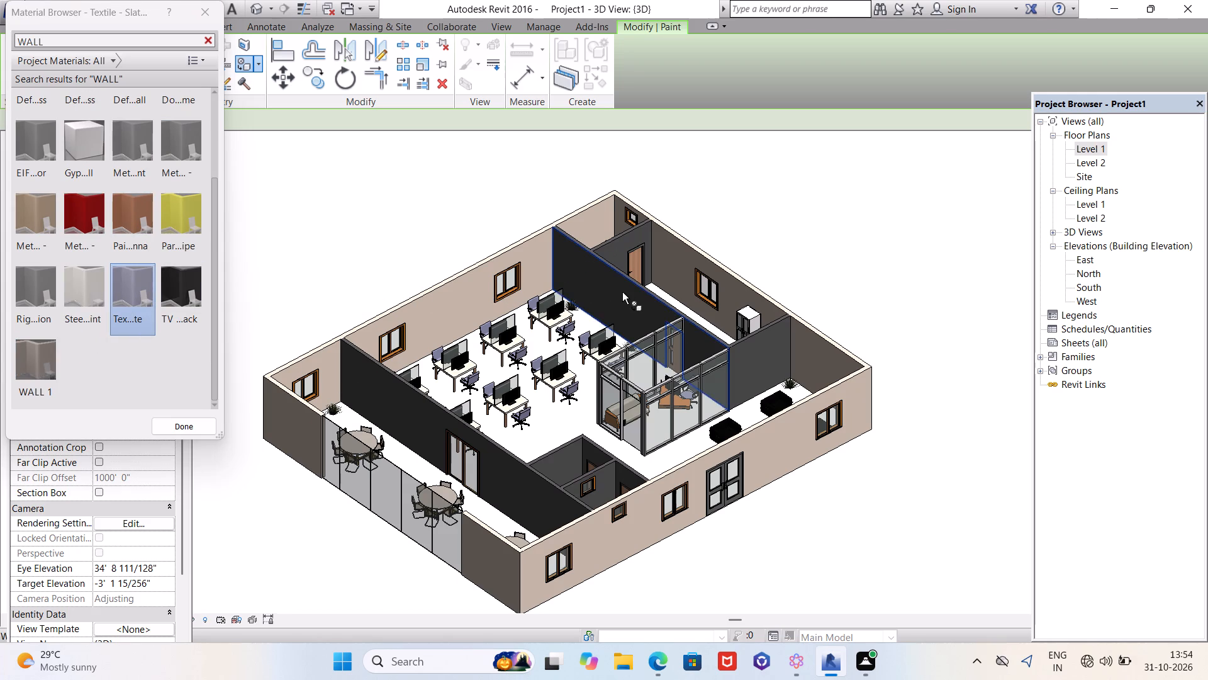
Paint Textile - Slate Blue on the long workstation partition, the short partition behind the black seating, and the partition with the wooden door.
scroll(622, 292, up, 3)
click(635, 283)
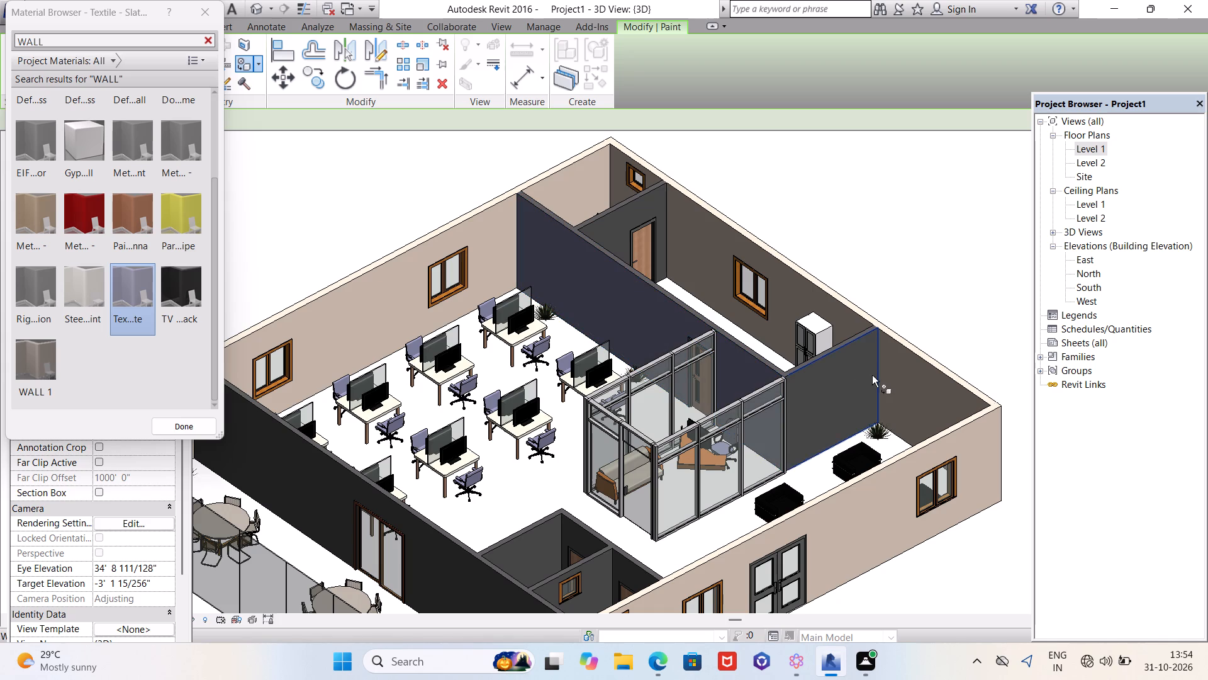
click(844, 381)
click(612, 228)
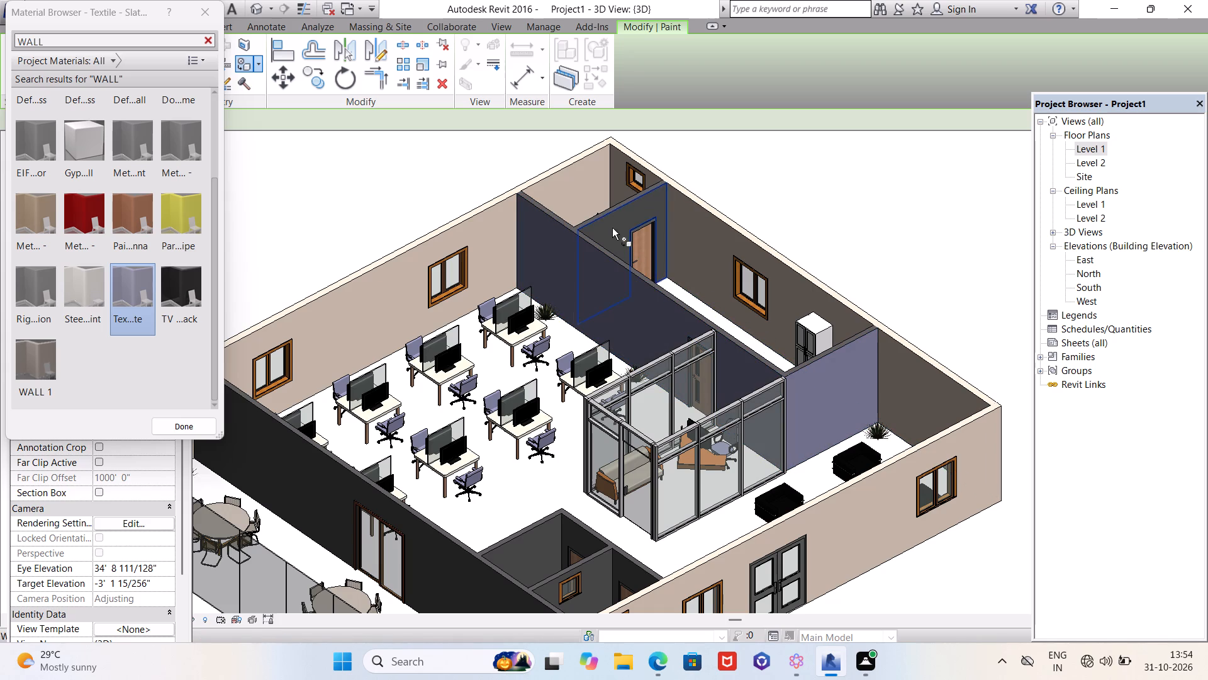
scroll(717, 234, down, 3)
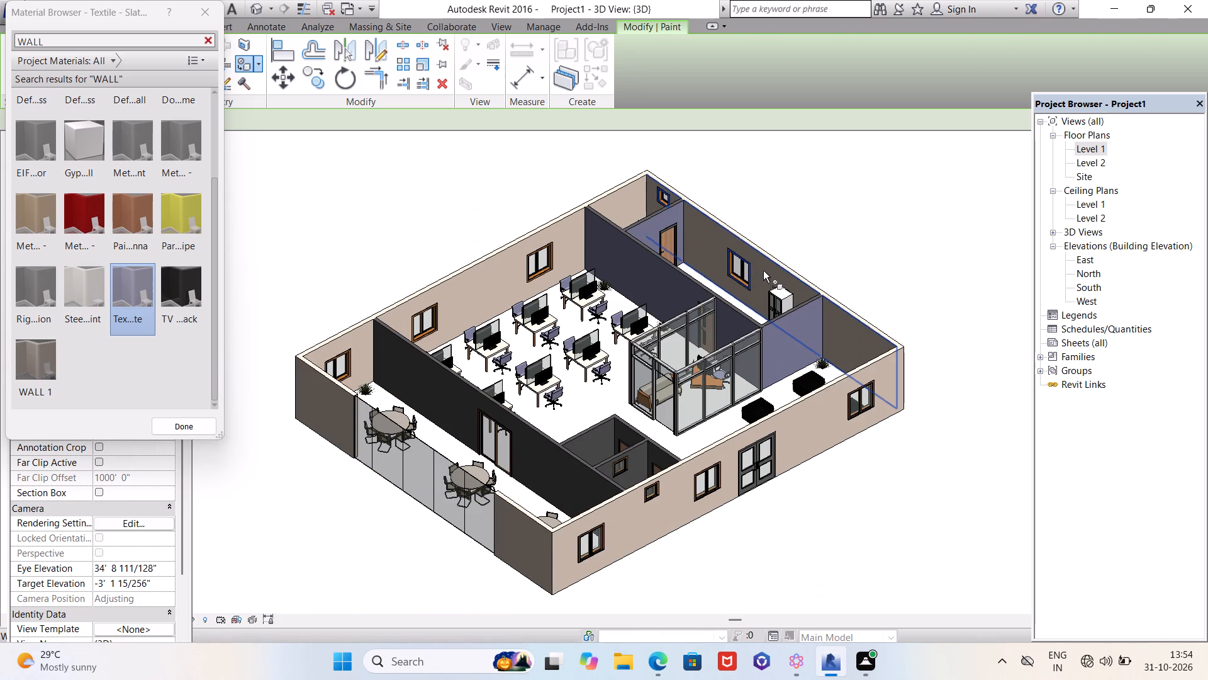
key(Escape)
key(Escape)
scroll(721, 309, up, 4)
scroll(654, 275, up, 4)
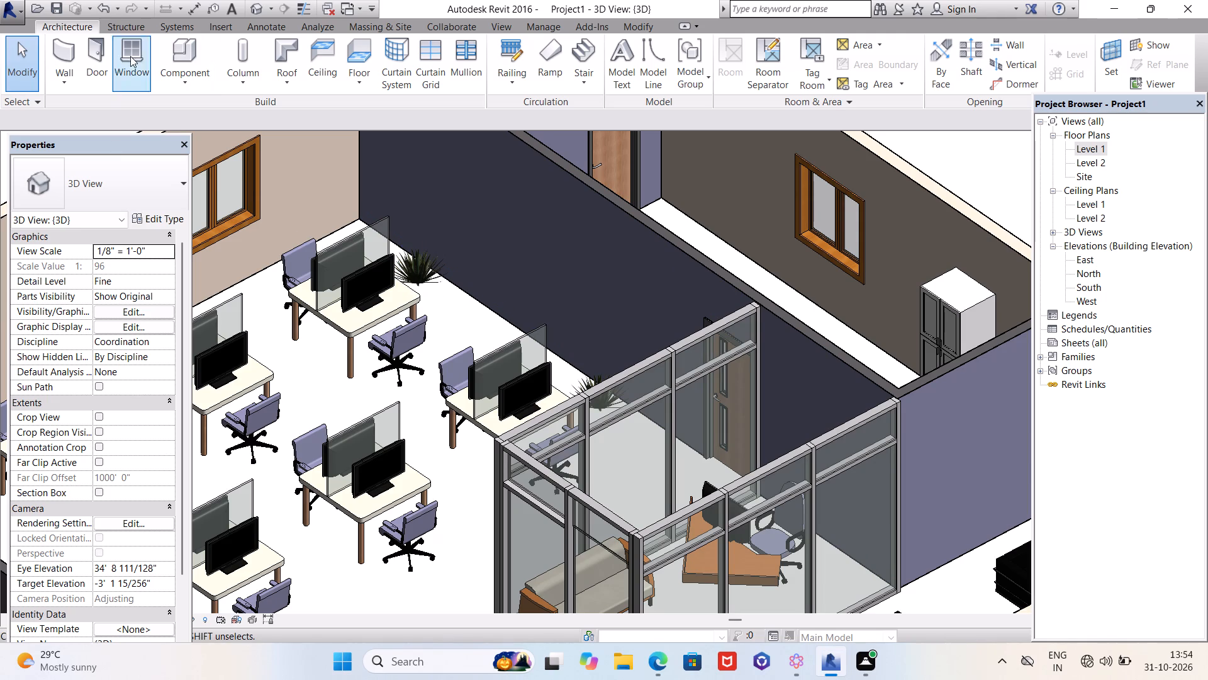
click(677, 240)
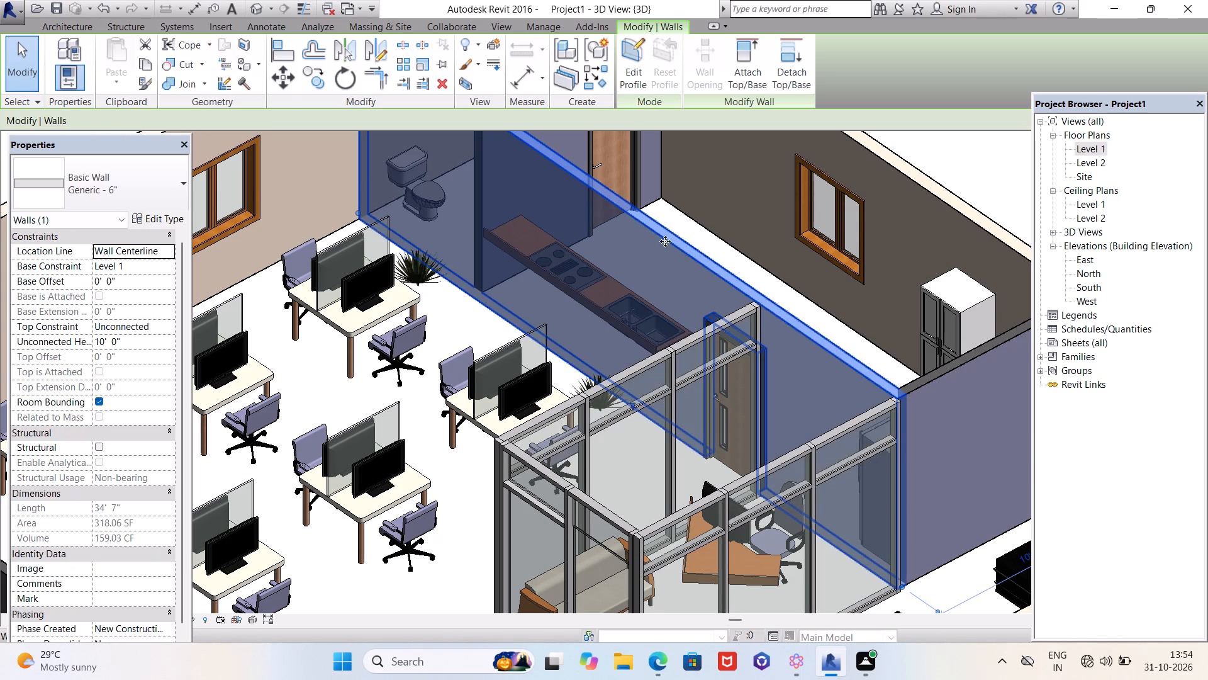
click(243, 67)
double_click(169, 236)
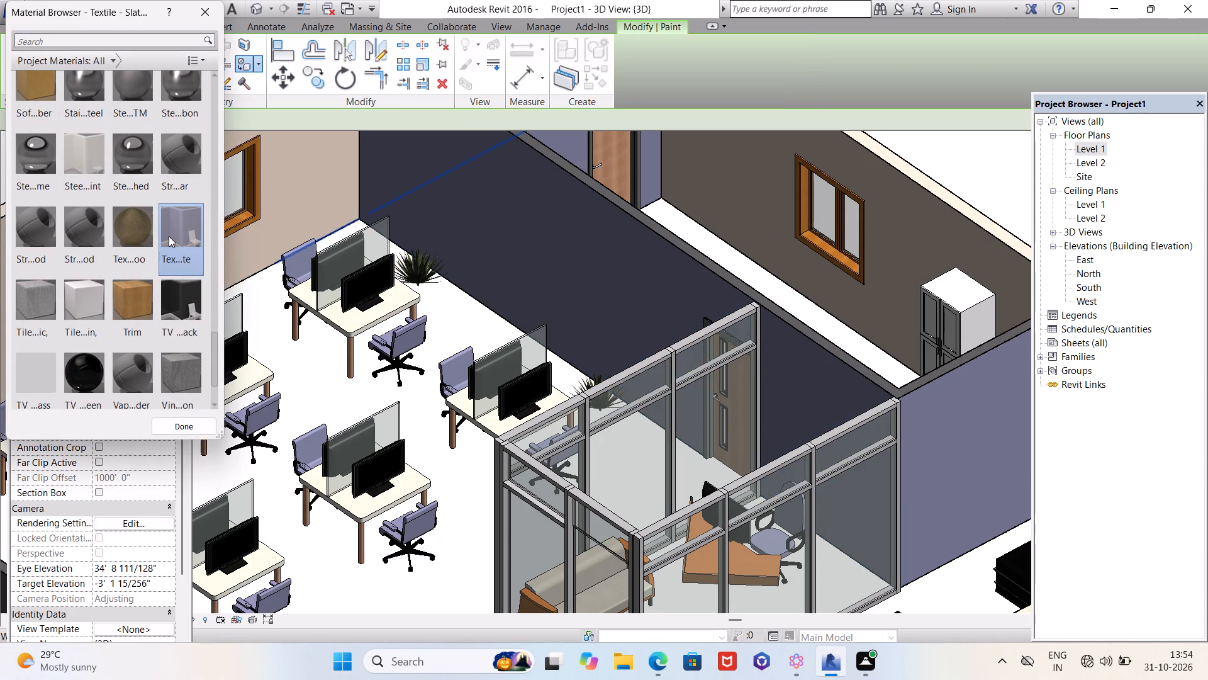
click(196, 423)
Examine the Slate Blue interior partitions around the glazed enclosure and across the whole floor in 3D.
scroll(746, 318, up, 1)
scroll(742, 320, down, 4)
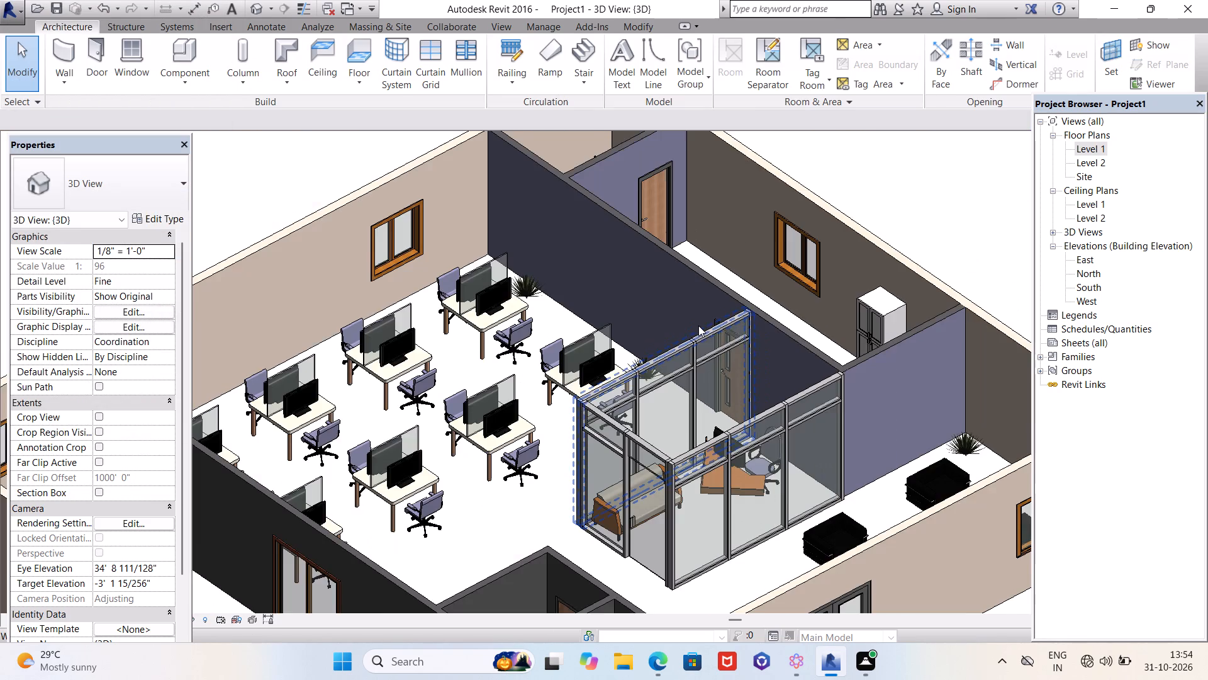
scroll(696, 326, down, 2)
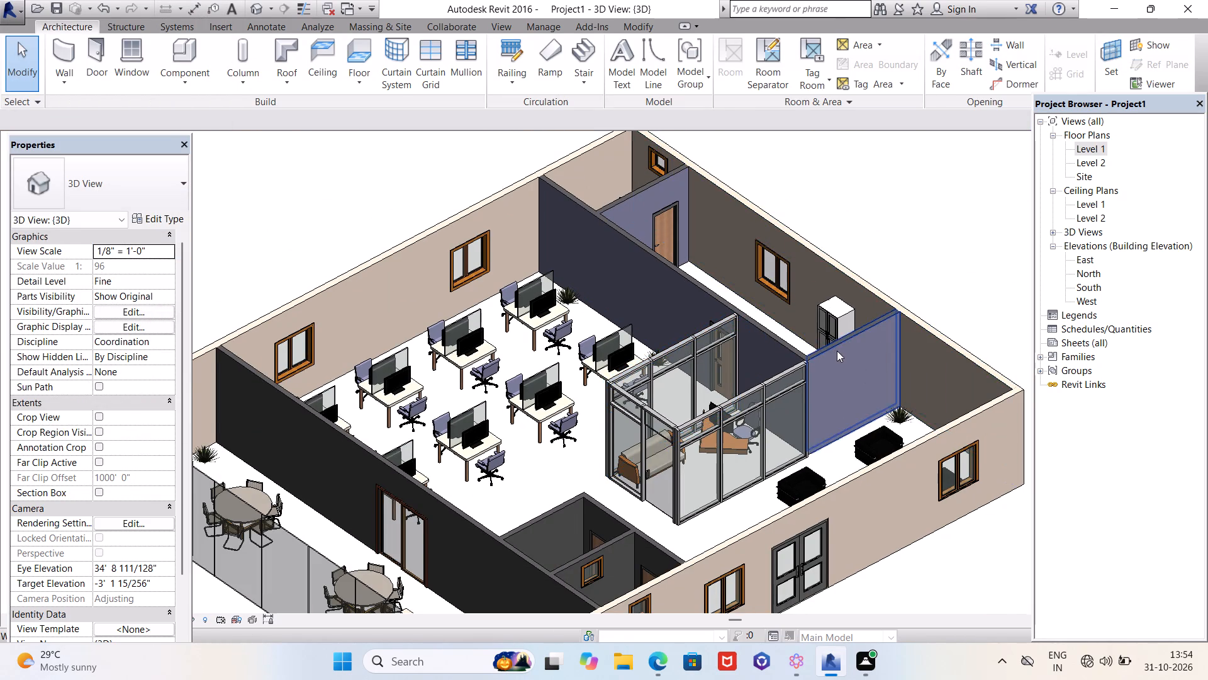
scroll(837, 360, down, 1)
scroll(837, 360, up, 3)
scroll(778, 352, up, 9)
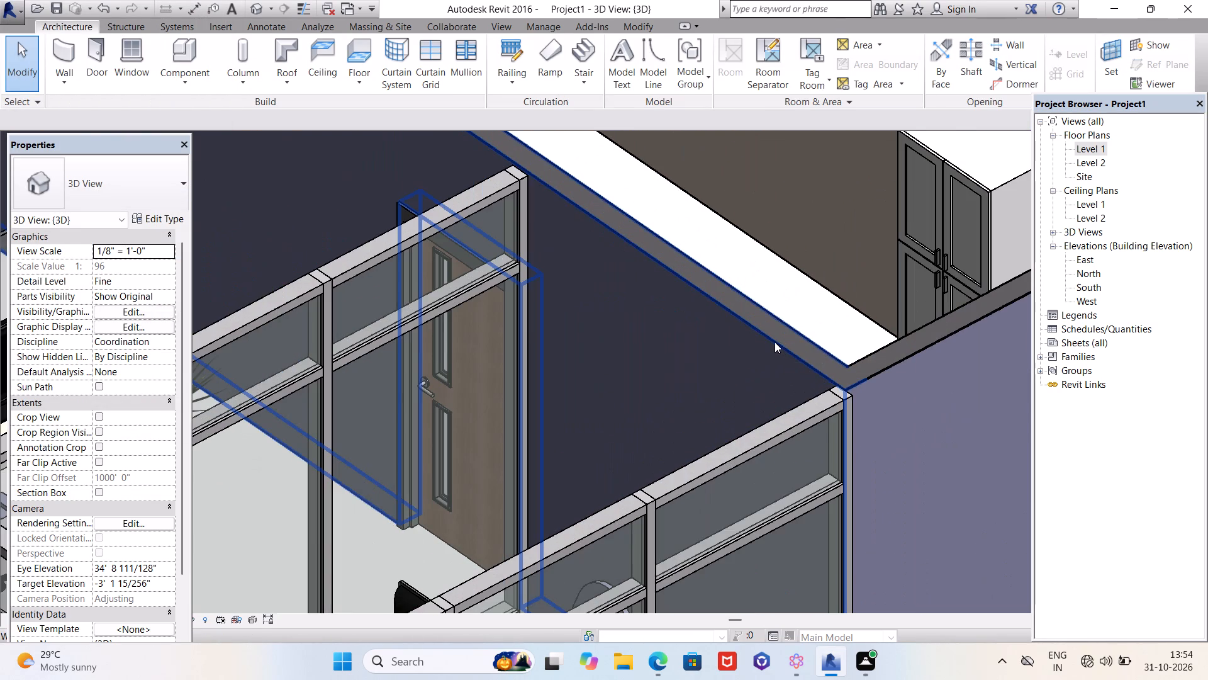
click(775, 342)
scroll(775, 342, down, 13)
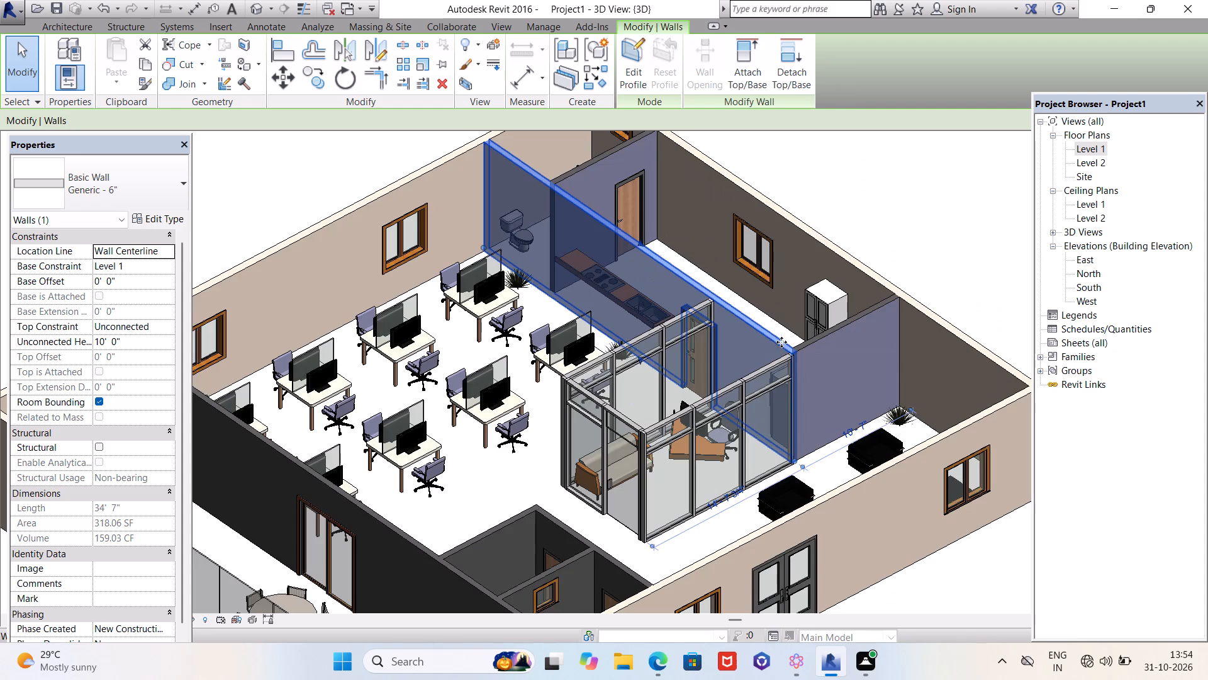
key(Escape)
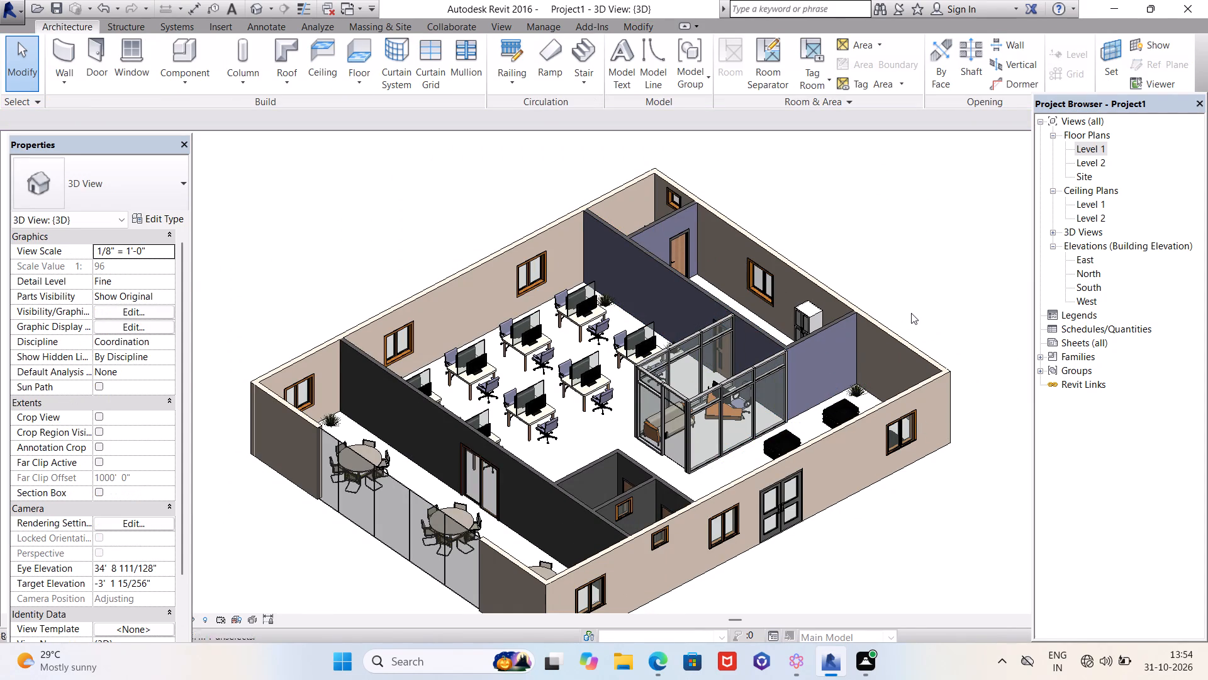
key(Escape)
key(Escape)
key(Escape)
key(Escape)
key(Escape)
scroll(911, 313, down, 1)
scroll(911, 313, up, 3)
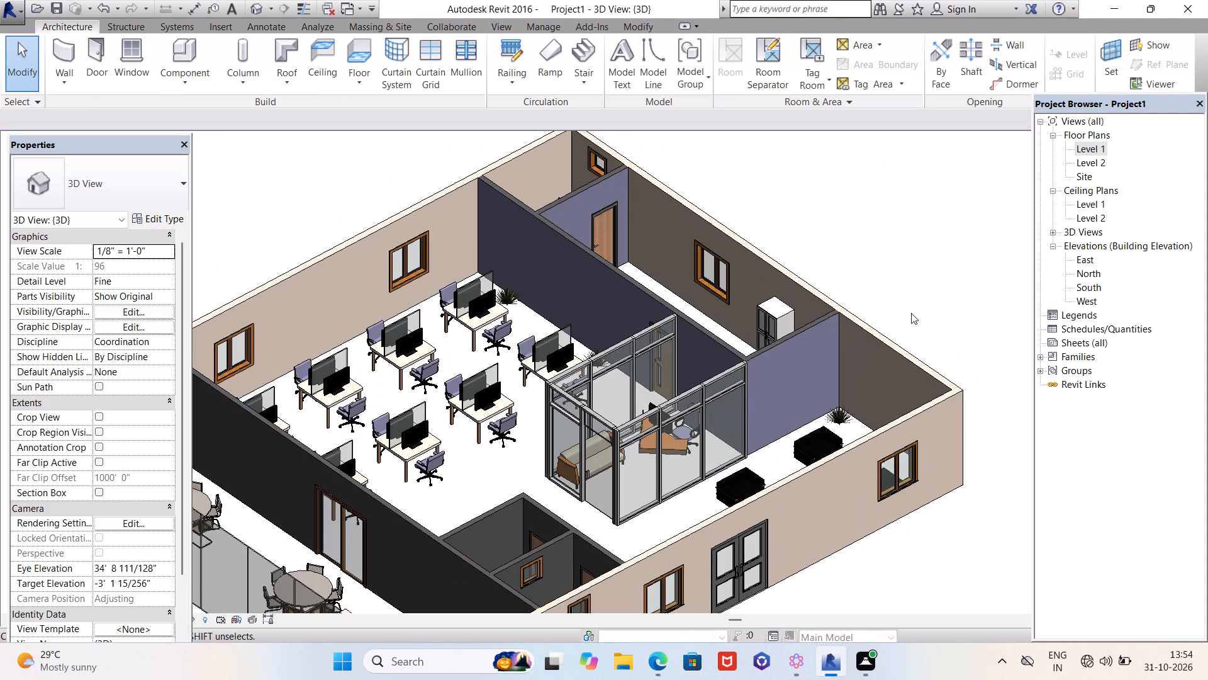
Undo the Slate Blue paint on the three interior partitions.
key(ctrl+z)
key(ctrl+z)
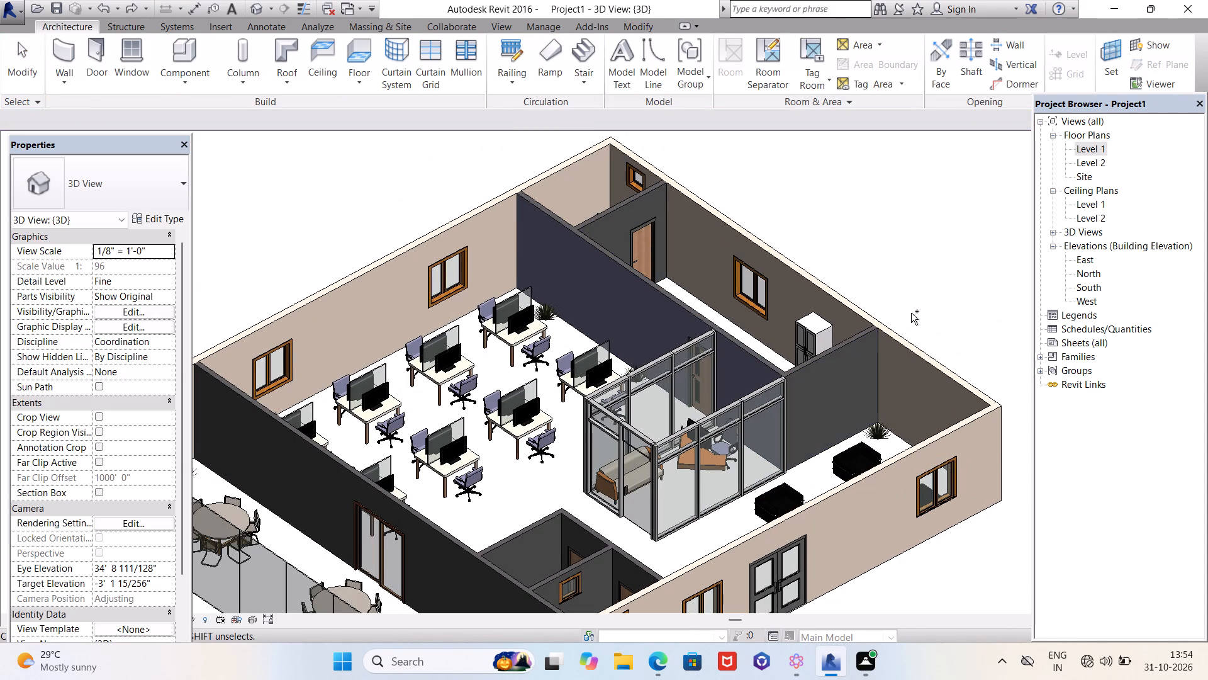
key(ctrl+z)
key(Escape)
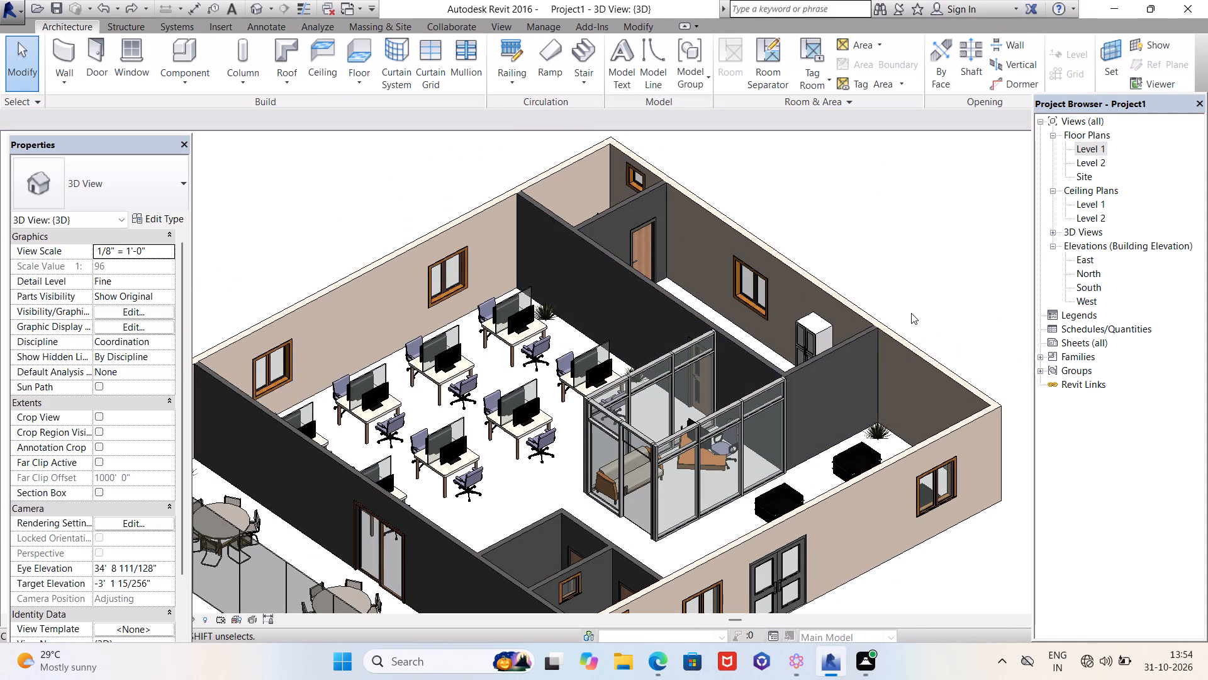
Paint the long kitchen partition, the cross partition beyond the counter, and the short partition near the black seating with WALL 1.
shift+middle_drag(918, 310, 604, 281)
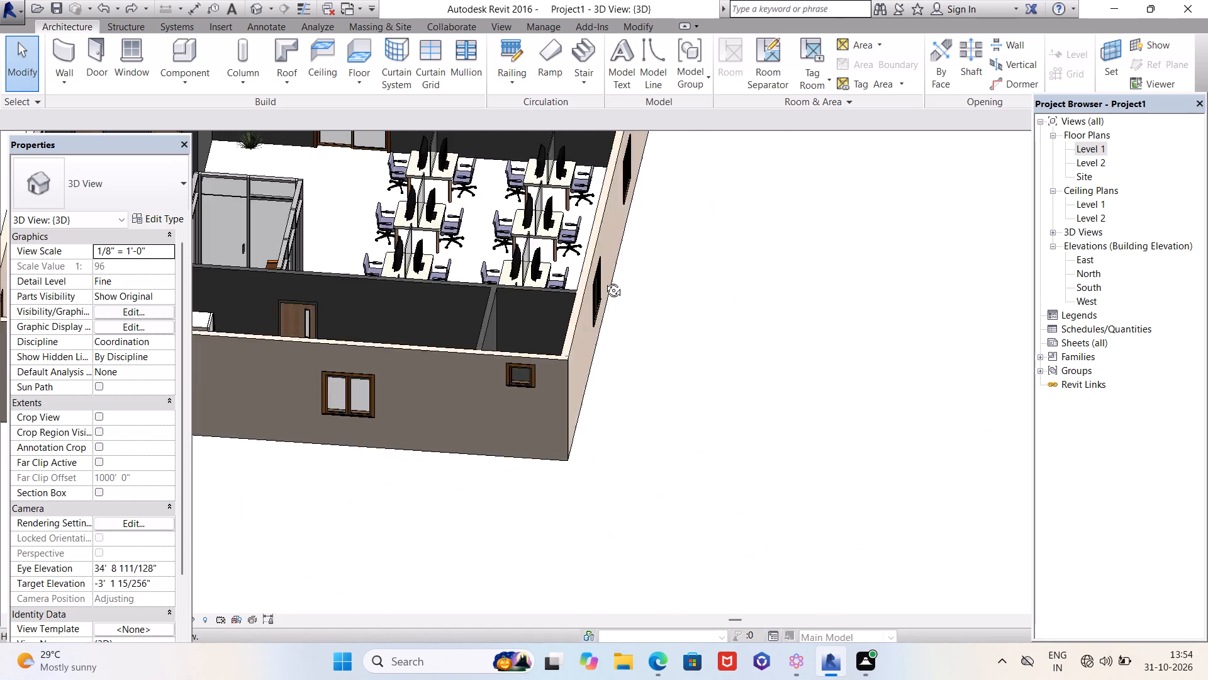
shift+middle_drag(604, 281, 713, 307)
scroll(551, 320, up, 2)
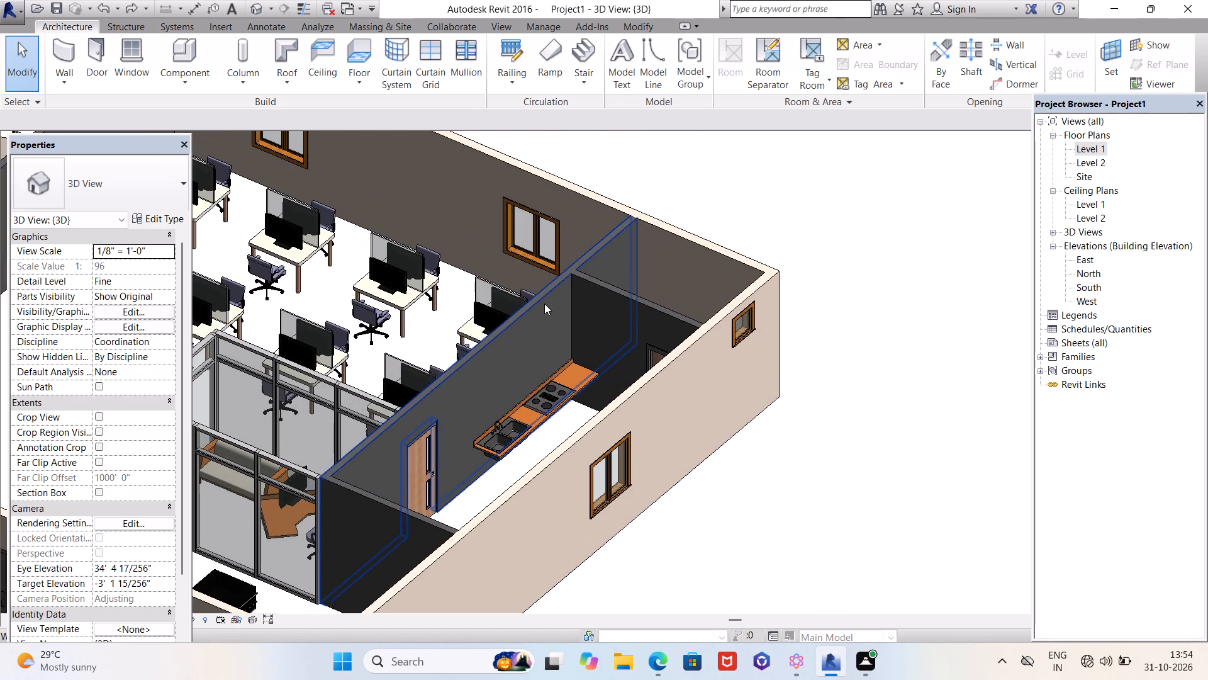
click(544, 301)
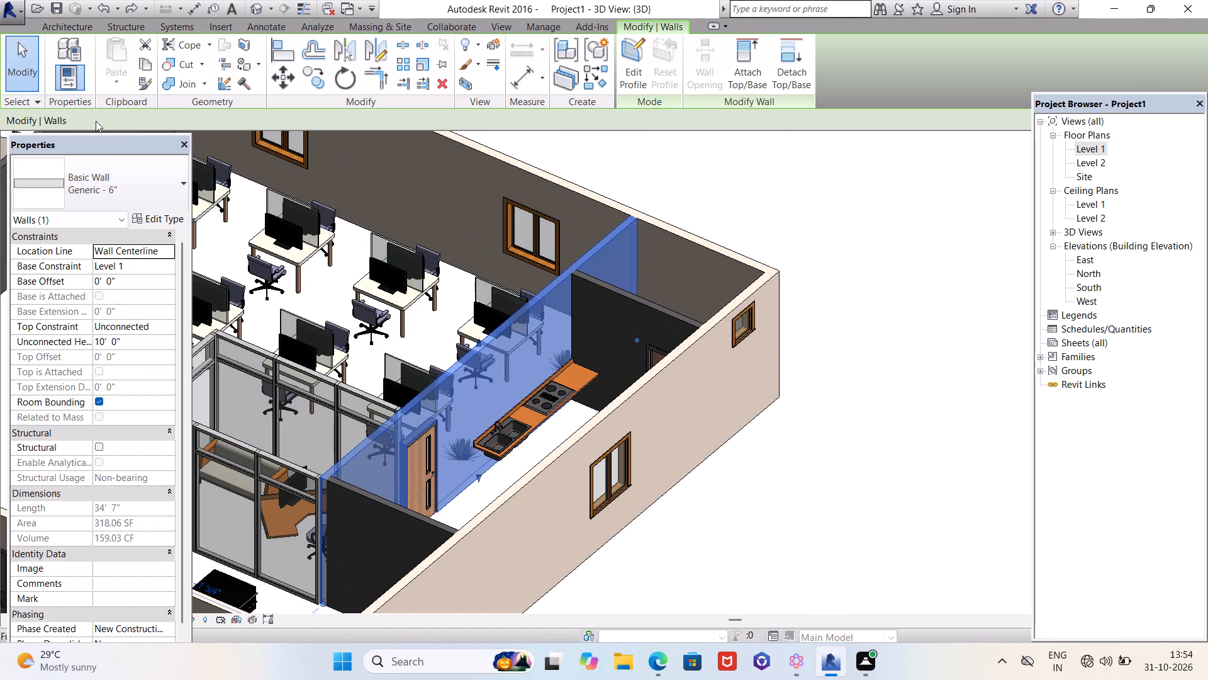
click(243, 67)
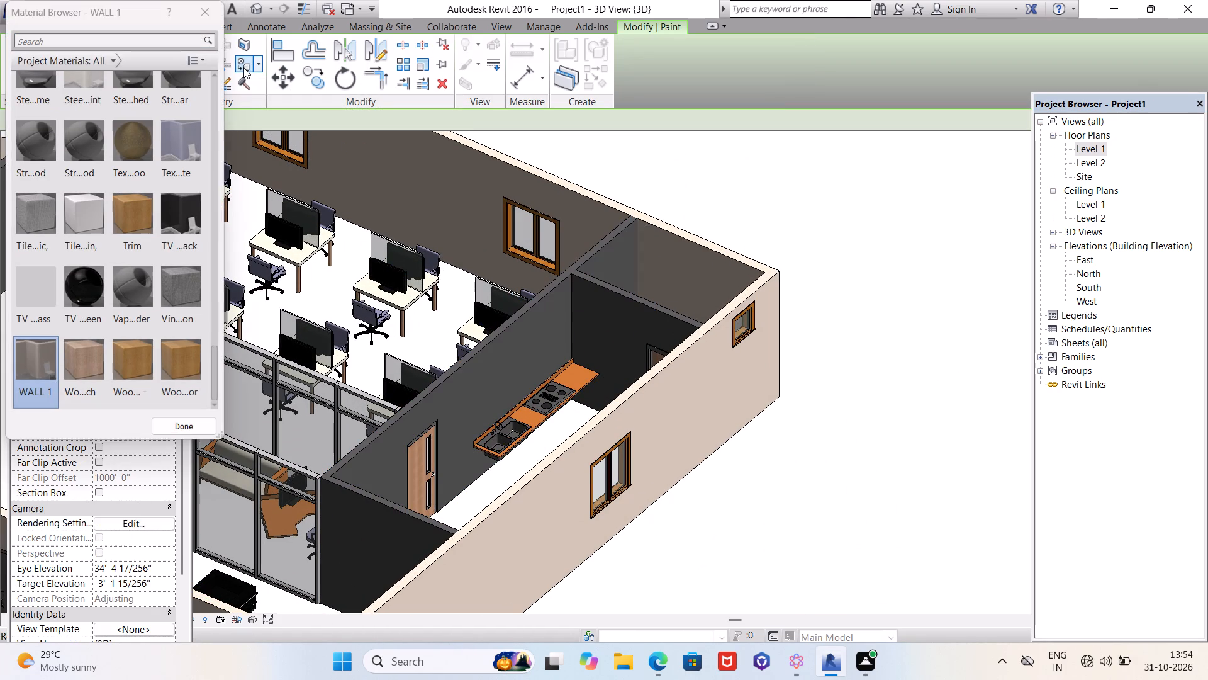
click(127, 43)
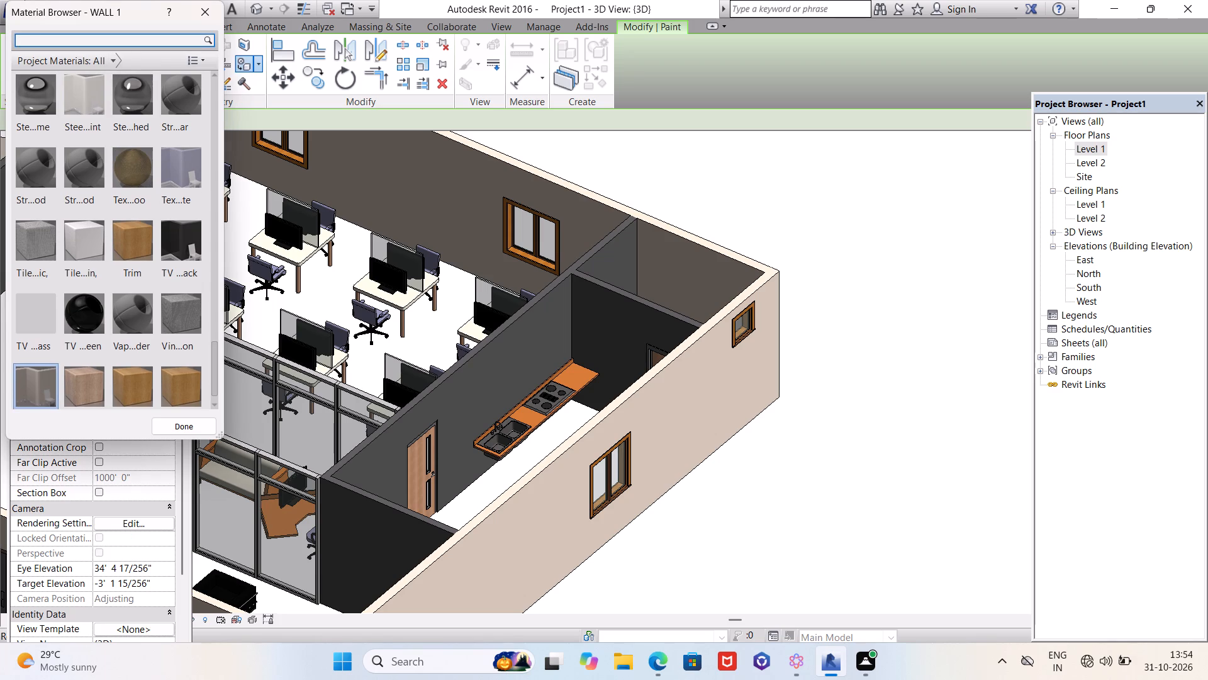
text(WALL)
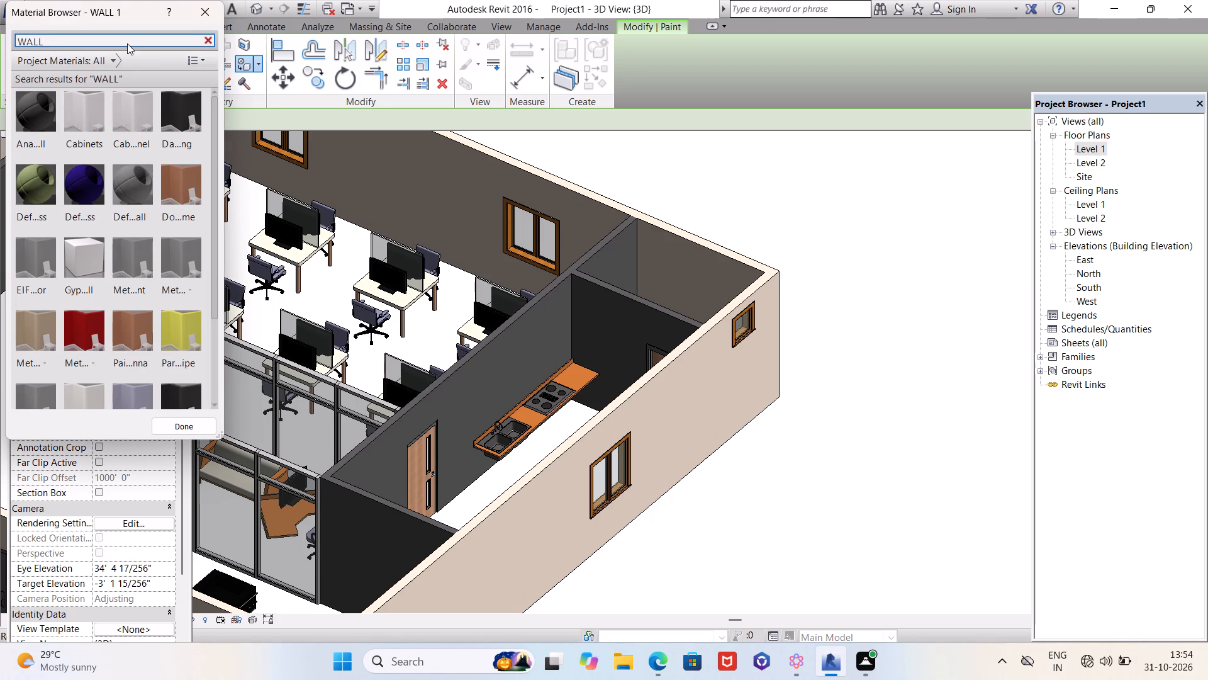
key(space)
text(1)
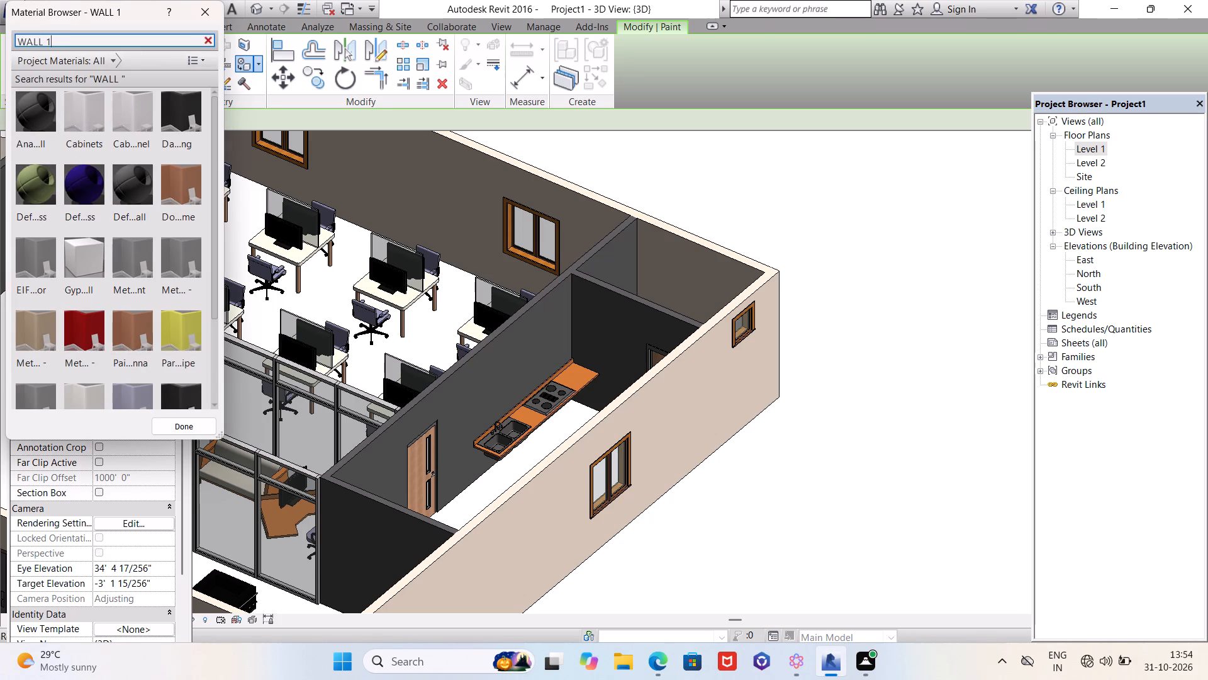
click(50, 177)
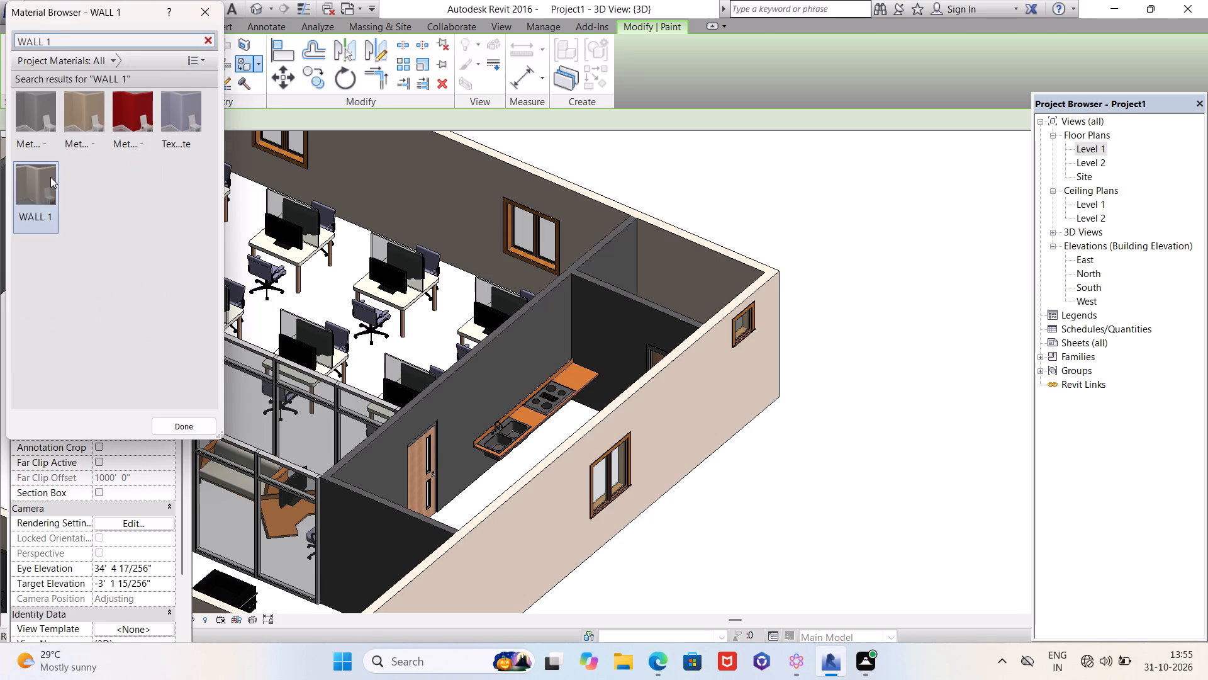
click(515, 348)
click(634, 321)
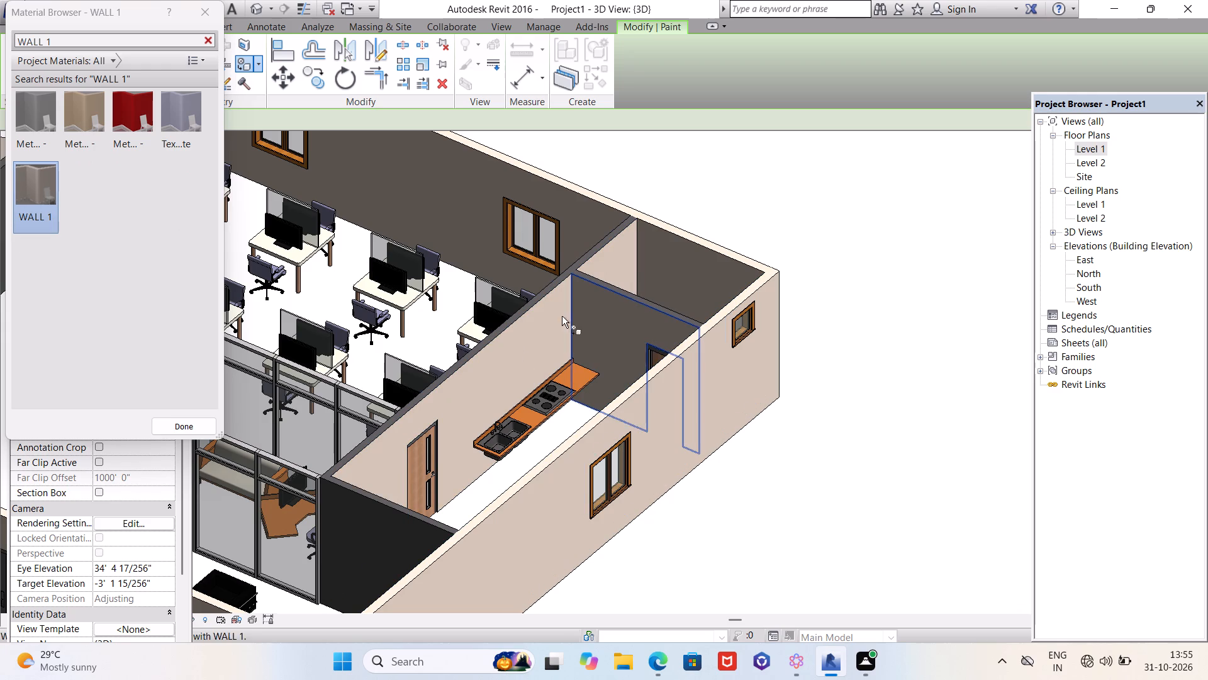
click(352, 514)
Paint the top faces of the long kitchen, short and cross partitions with WALL 1, and finish painting.
scroll(332, 467, up, 11)
click(336, 476)
click(353, 518)
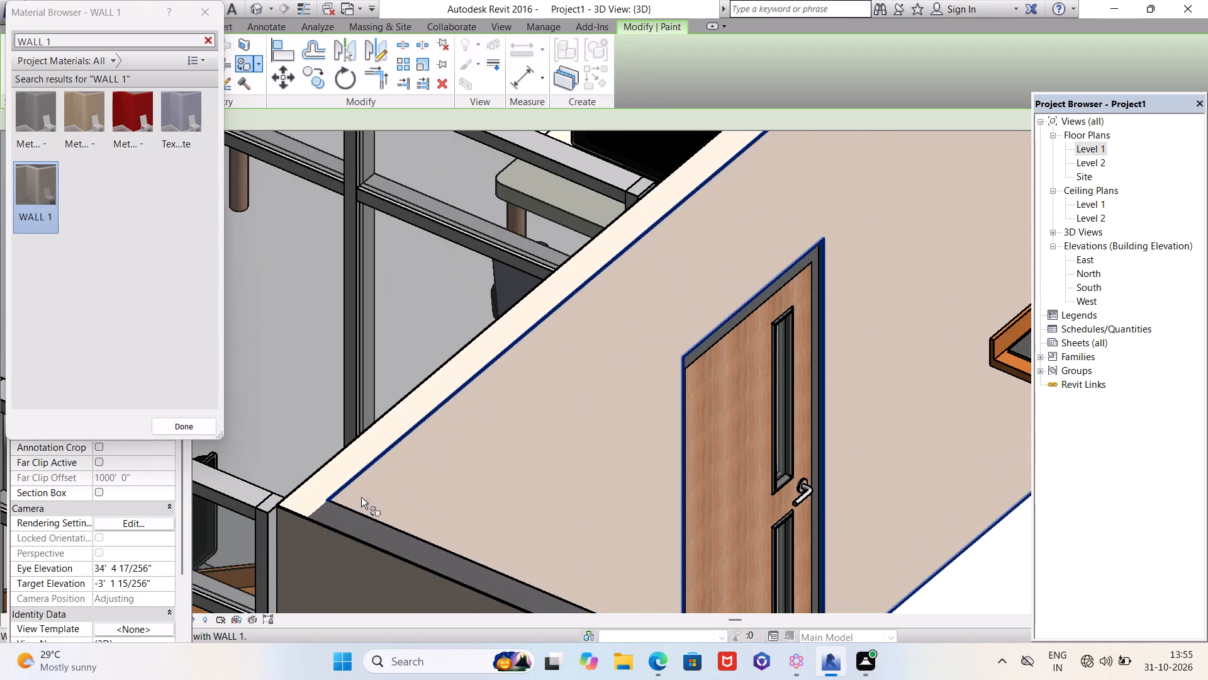
click(350, 521)
scroll(398, 395, down, 3)
scroll(398, 395, up, 1)
scroll(398, 395, down, 2)
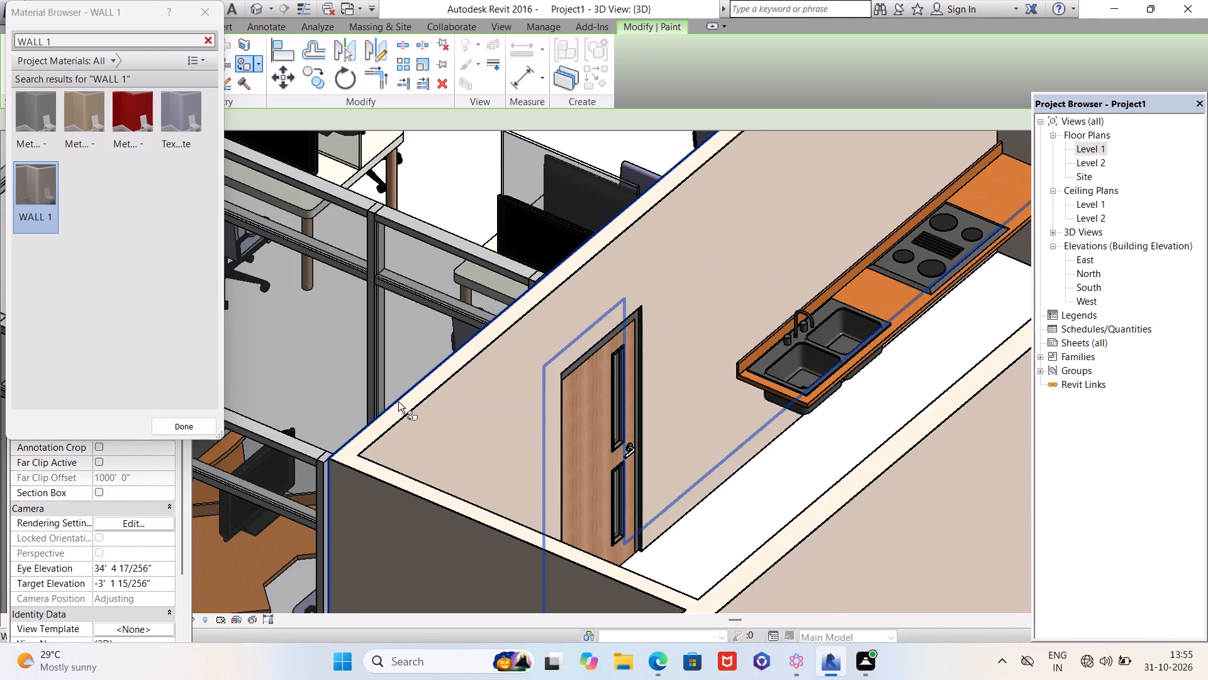
scroll(398, 405, down, 4)
scroll(880, 181, up, 2)
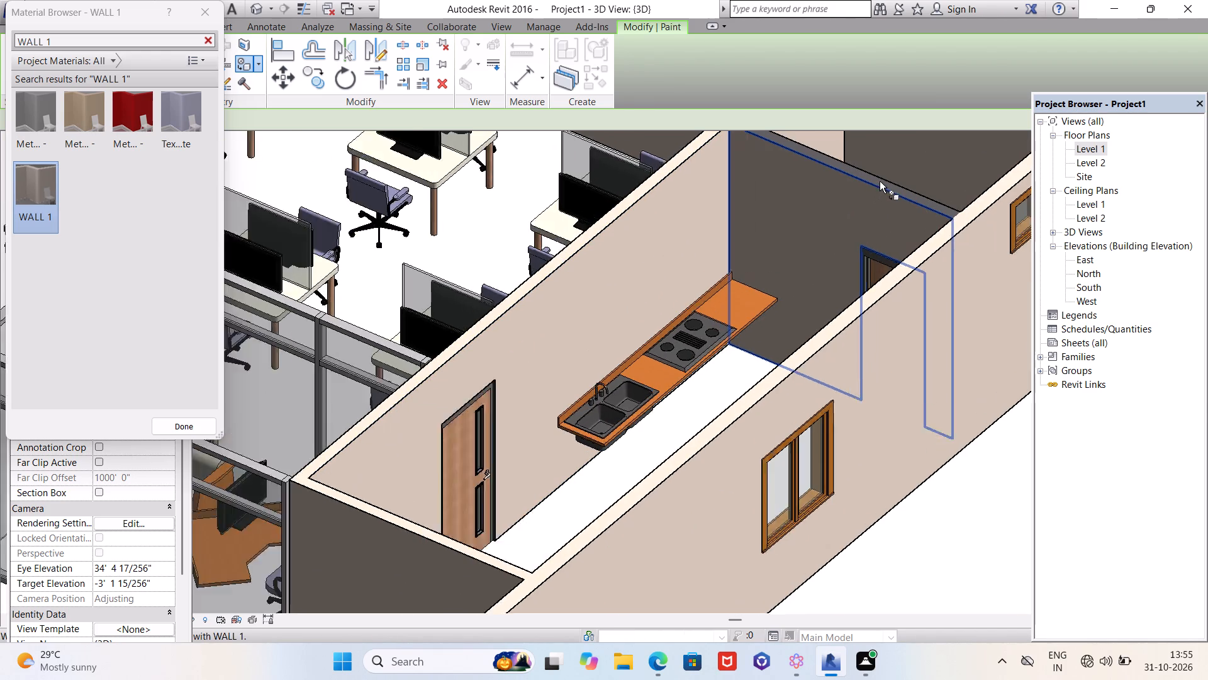
scroll(880, 181, up, 13)
click(880, 181)
scroll(786, 280, down, 6)
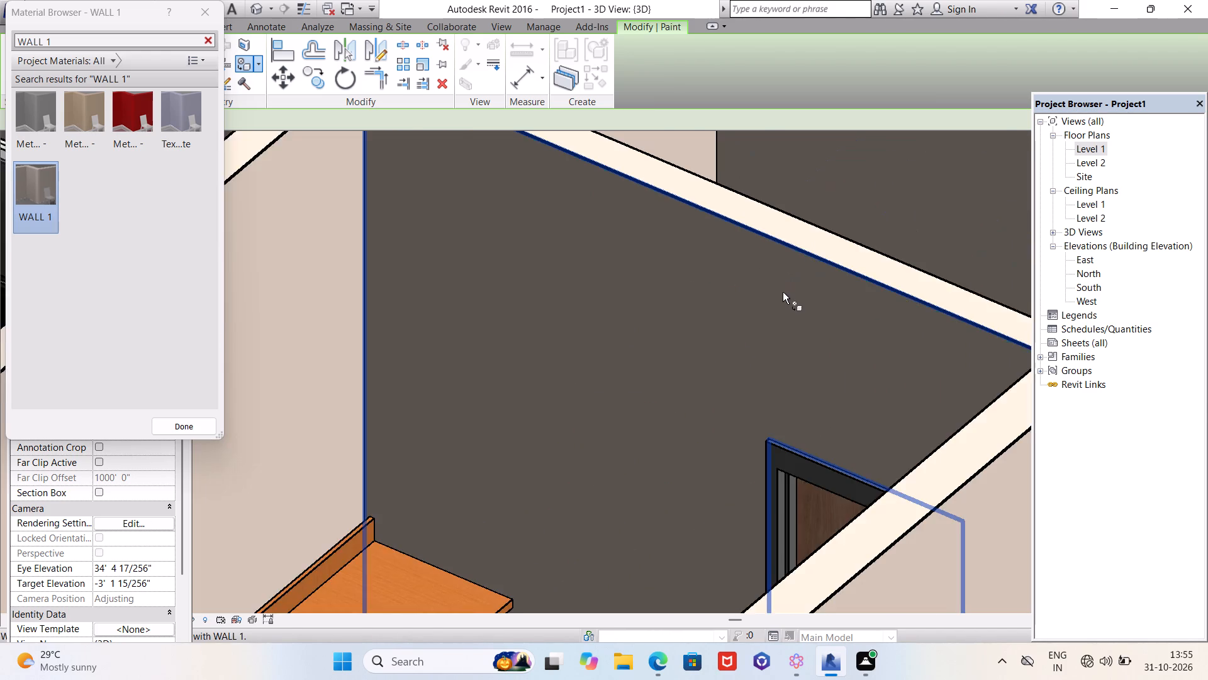
scroll(783, 292, down, 2)
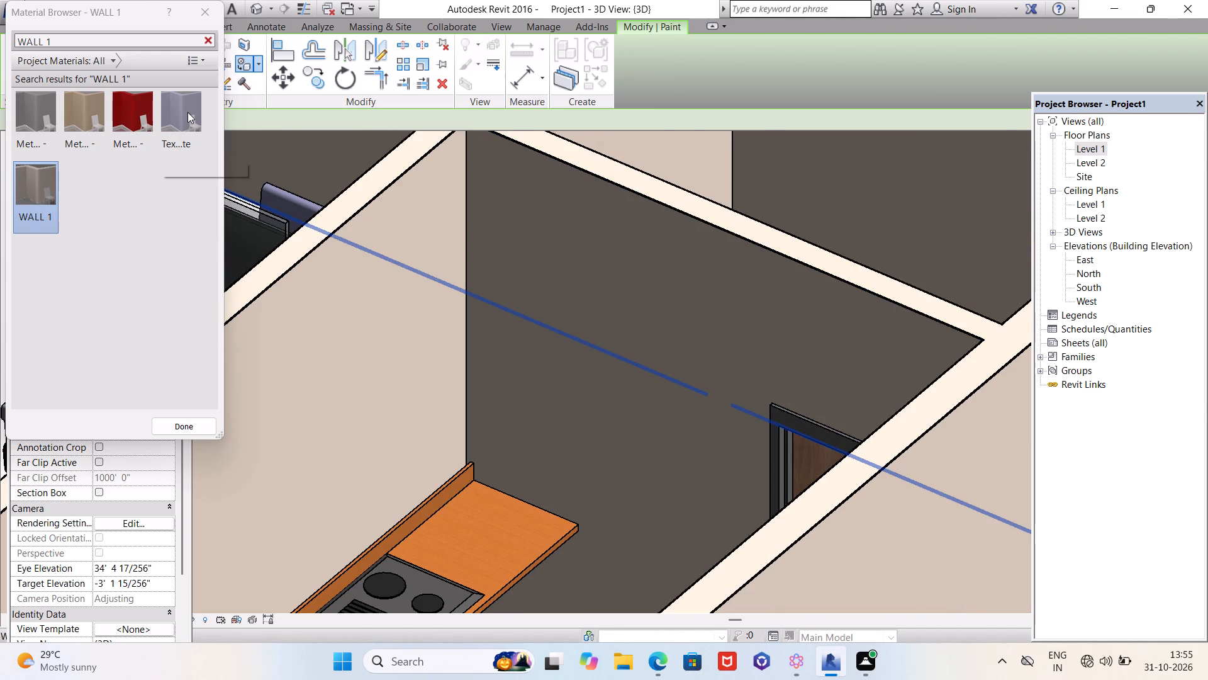
click(28, 110)
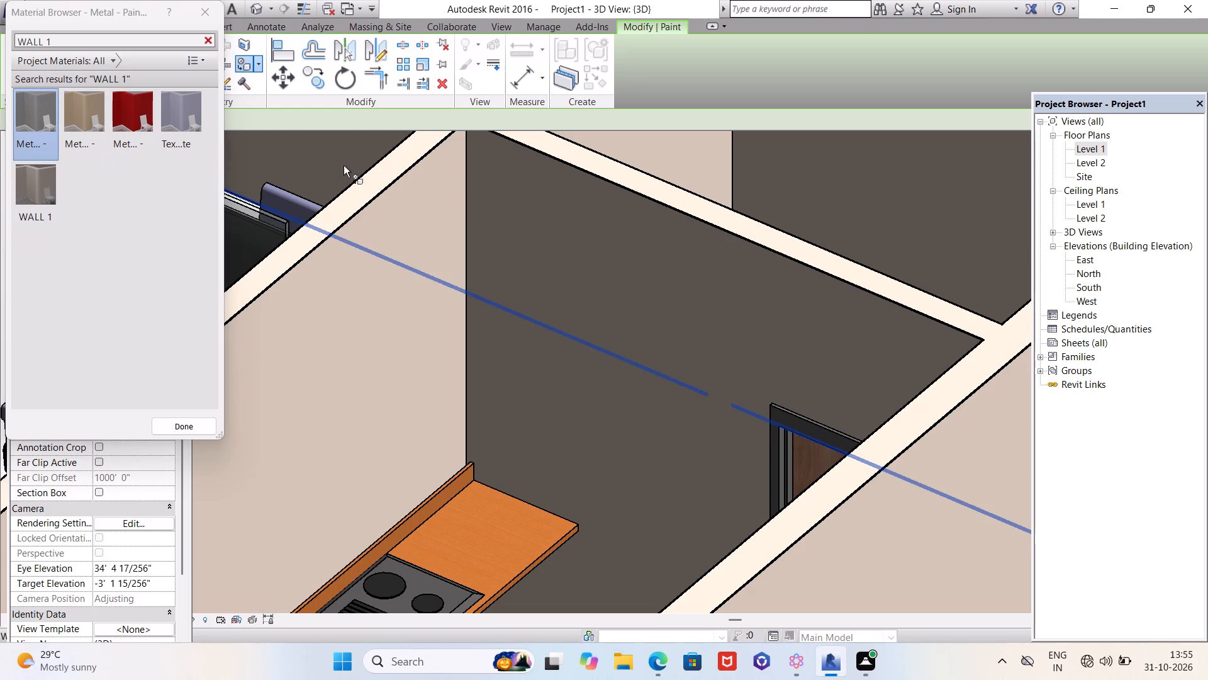
click(184, 429)
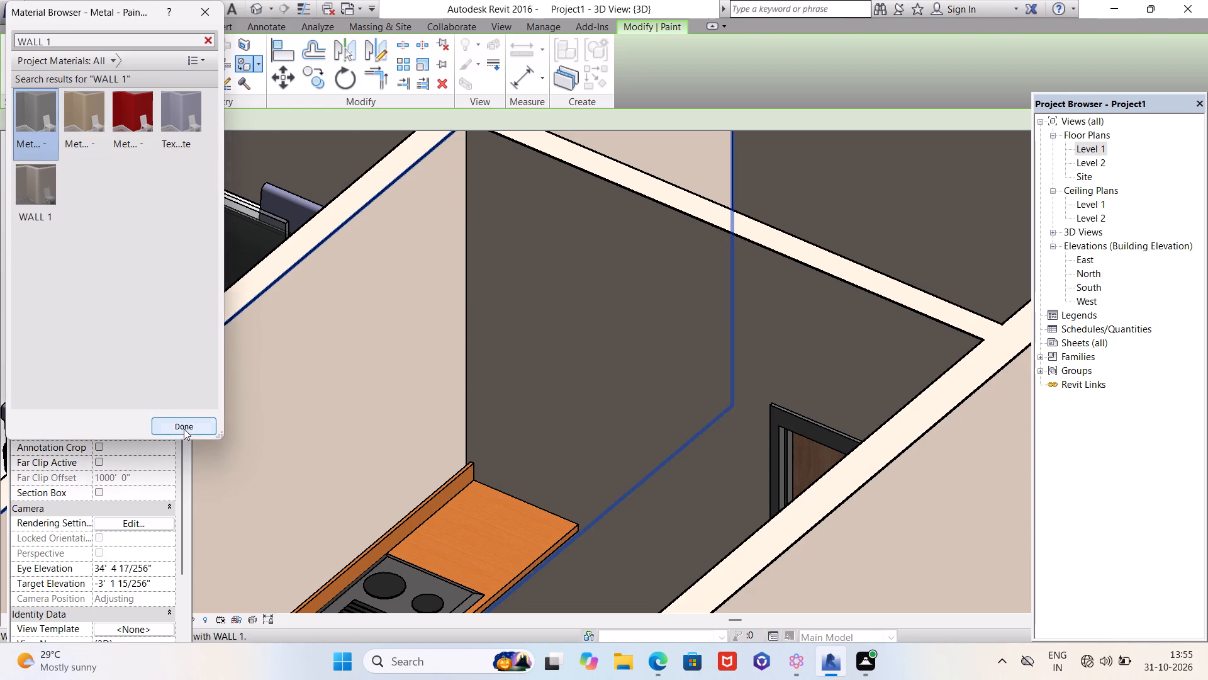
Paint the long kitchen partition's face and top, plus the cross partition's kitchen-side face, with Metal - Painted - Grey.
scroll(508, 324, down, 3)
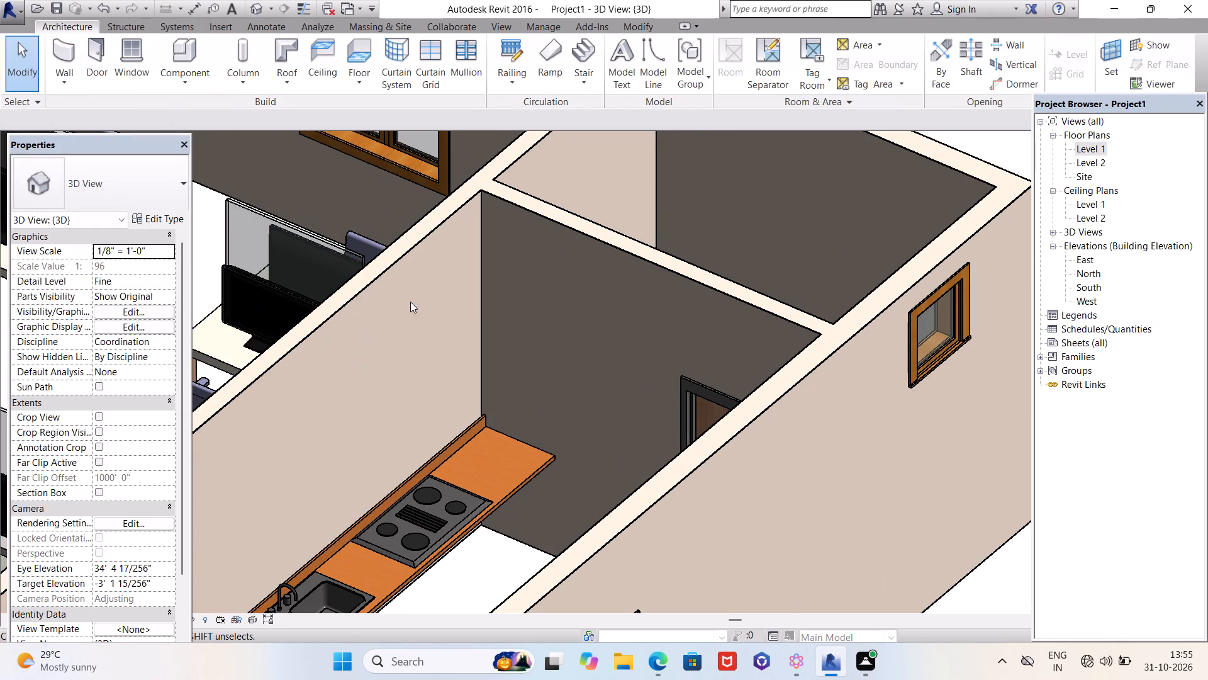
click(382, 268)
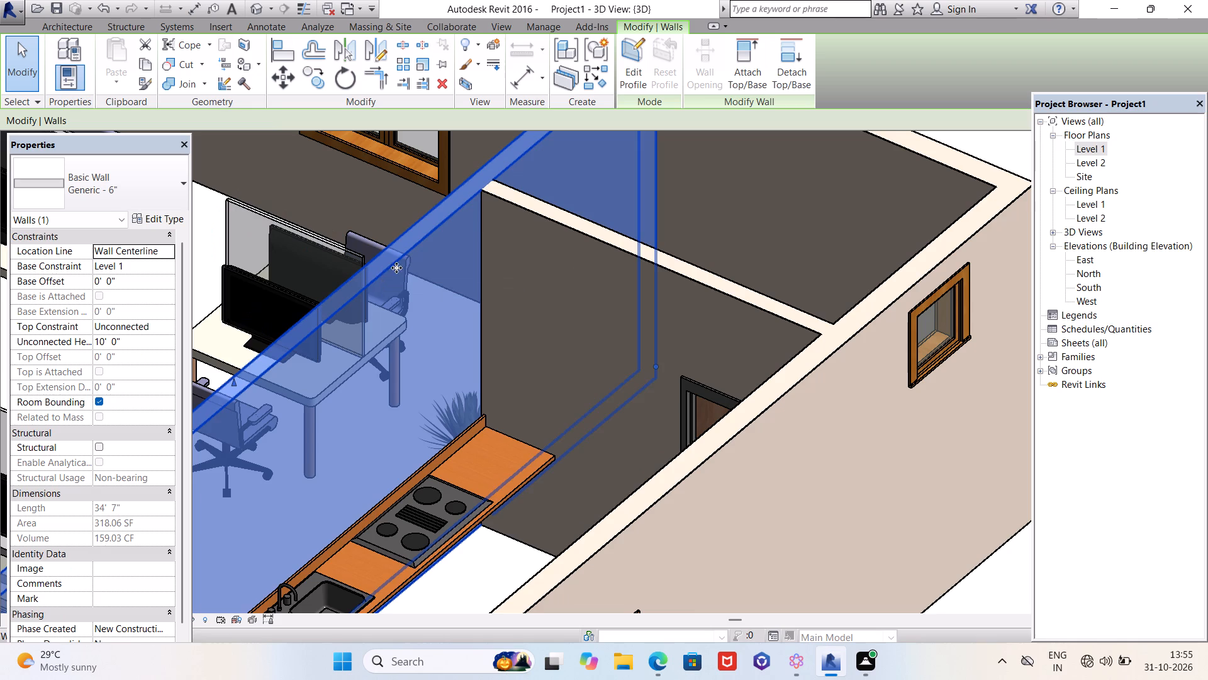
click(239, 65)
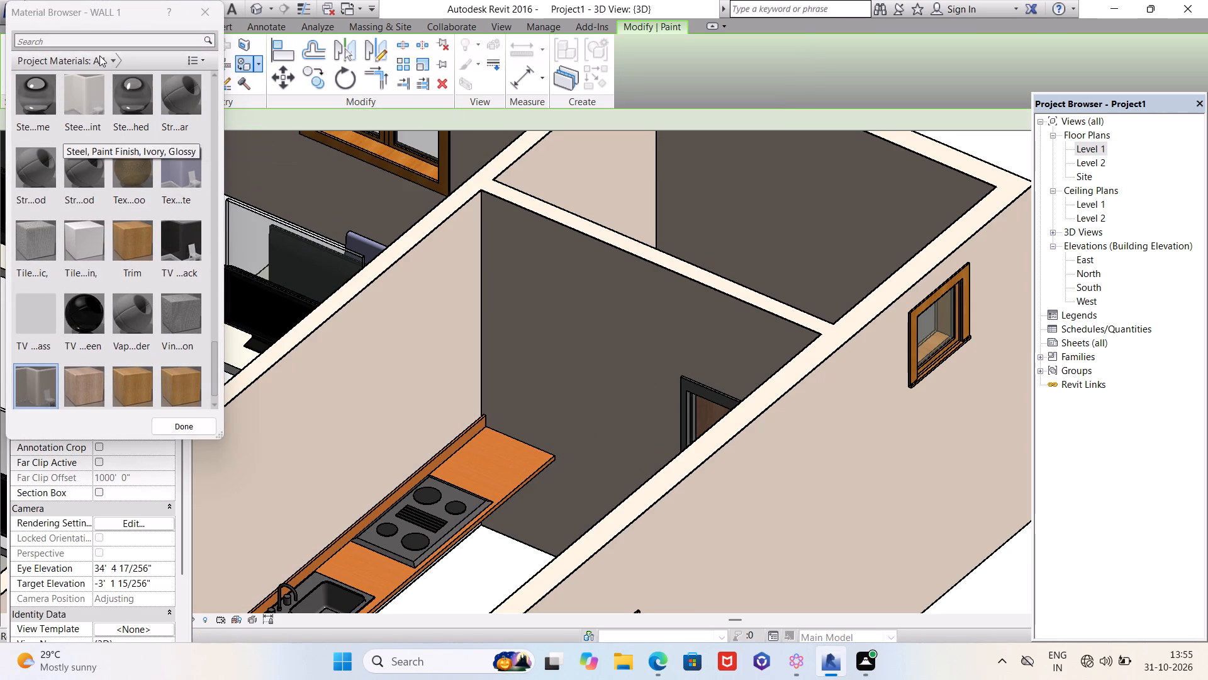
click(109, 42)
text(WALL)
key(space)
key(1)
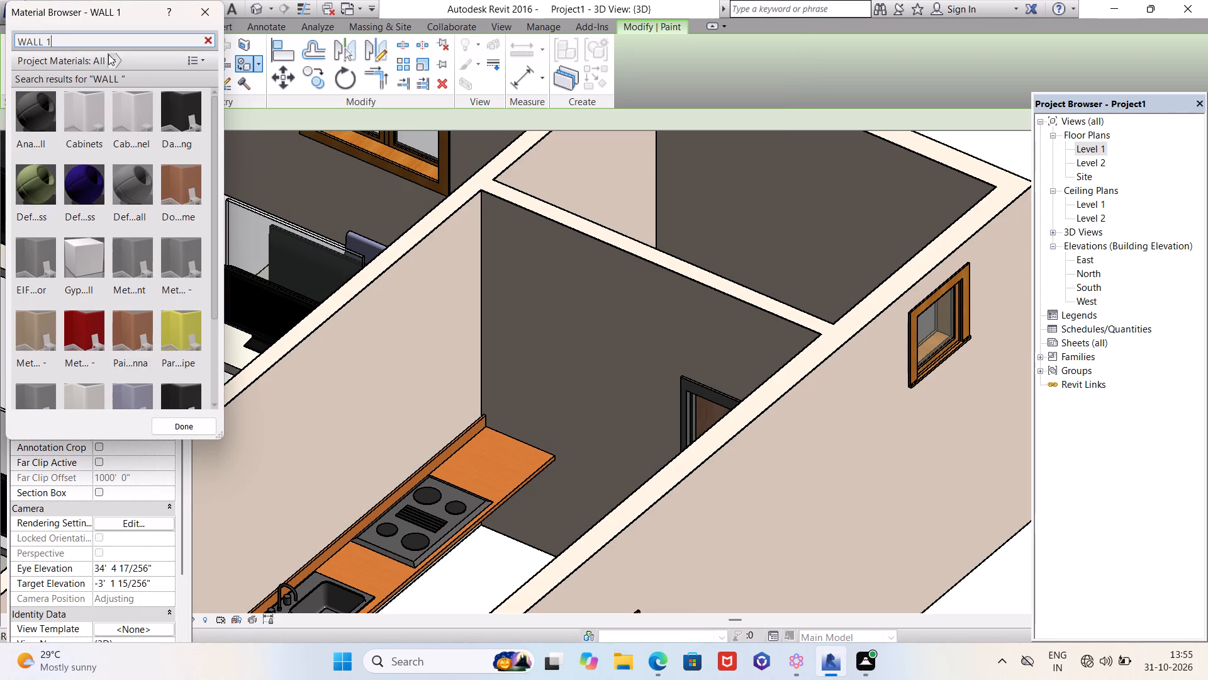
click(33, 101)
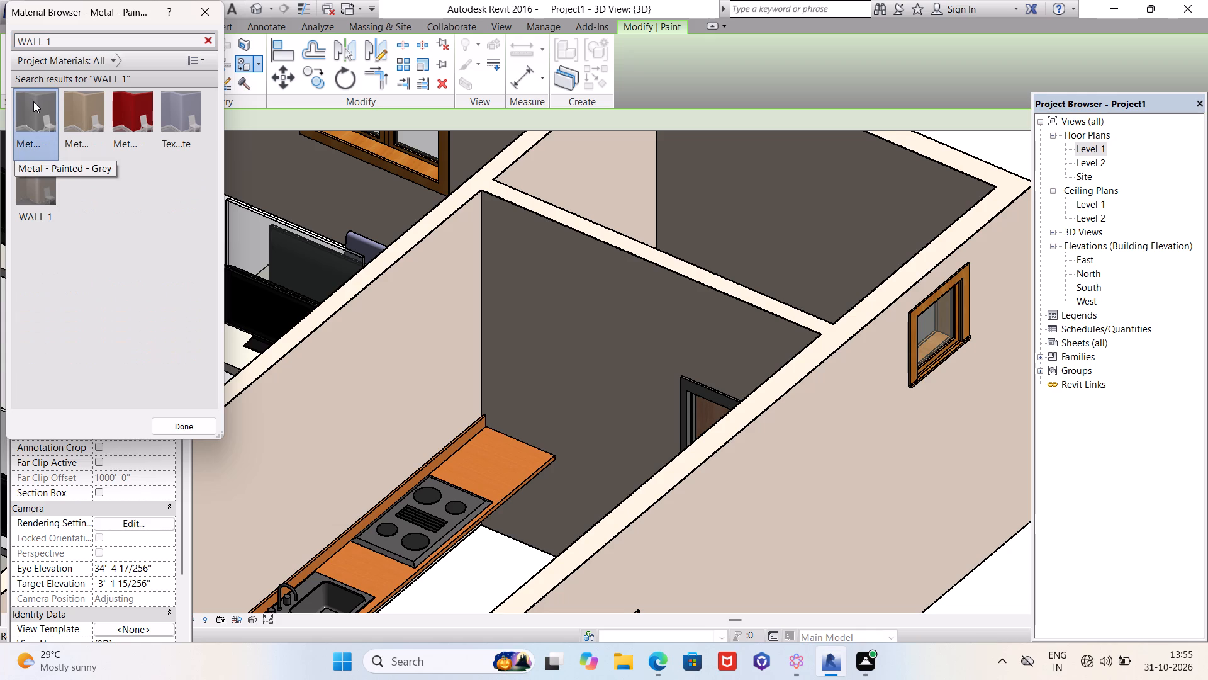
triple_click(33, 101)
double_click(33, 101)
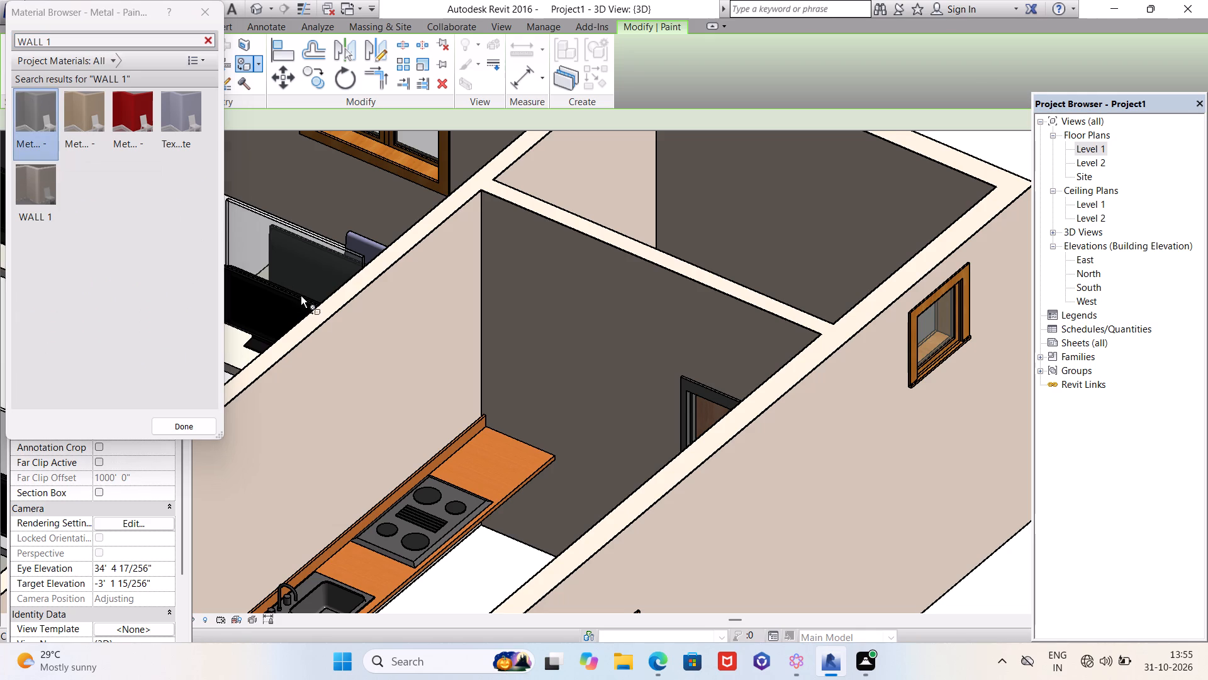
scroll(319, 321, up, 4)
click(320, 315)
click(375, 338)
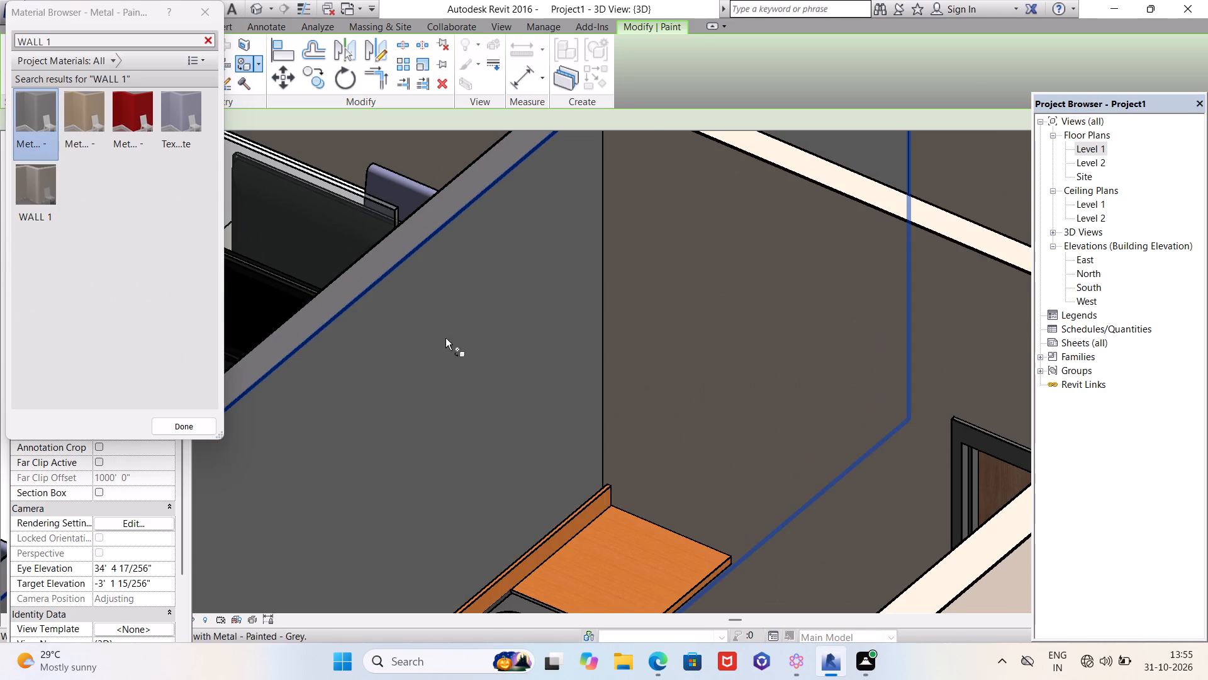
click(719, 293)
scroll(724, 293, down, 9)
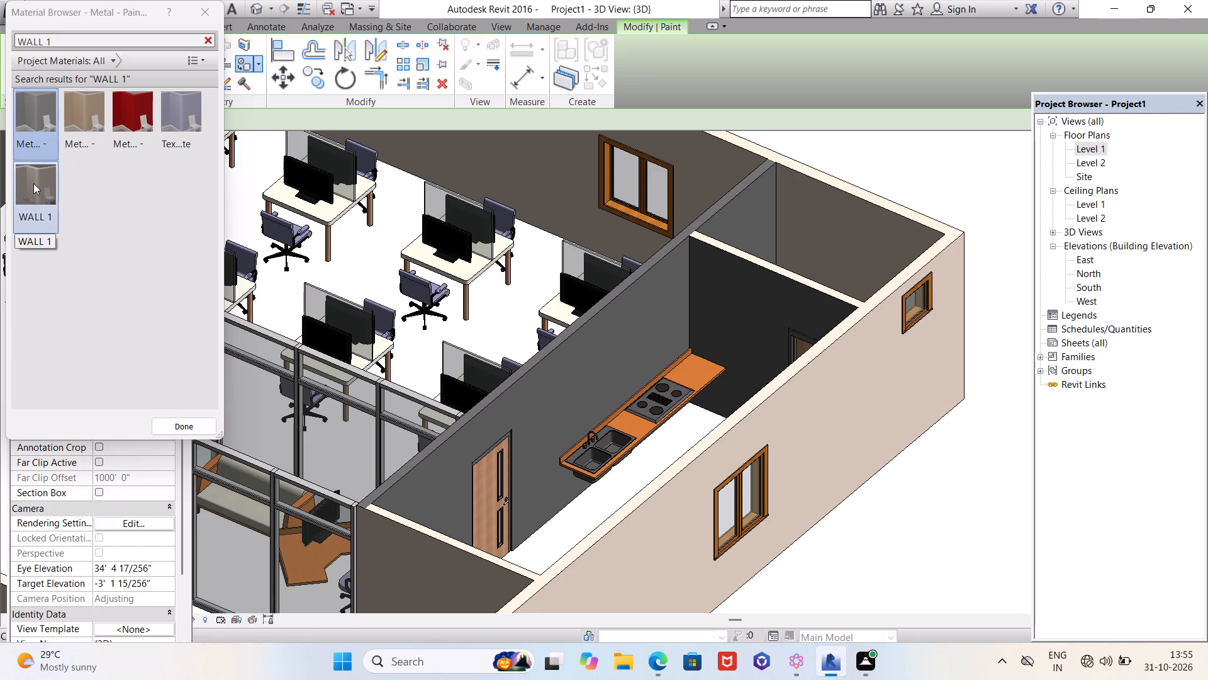
Choose Metal Door - Red and paint the long kitchen partition's kitchen-side face and top with it.
click(186, 116)
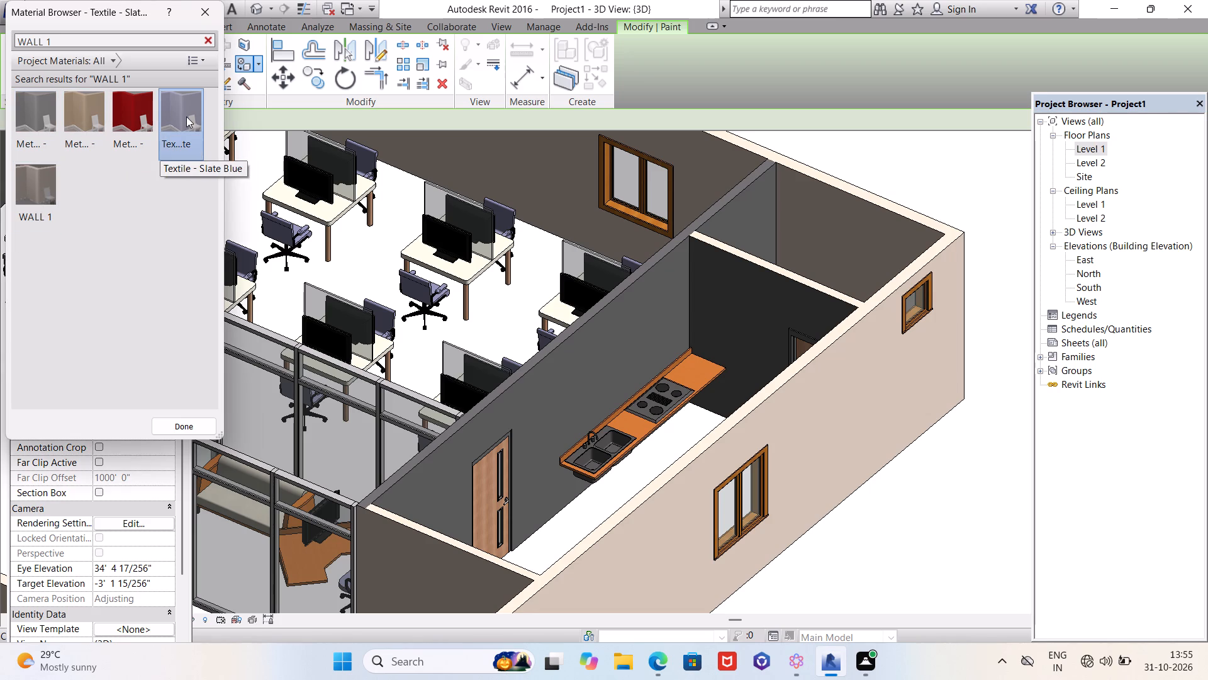
double_click(186, 116)
click(128, 116)
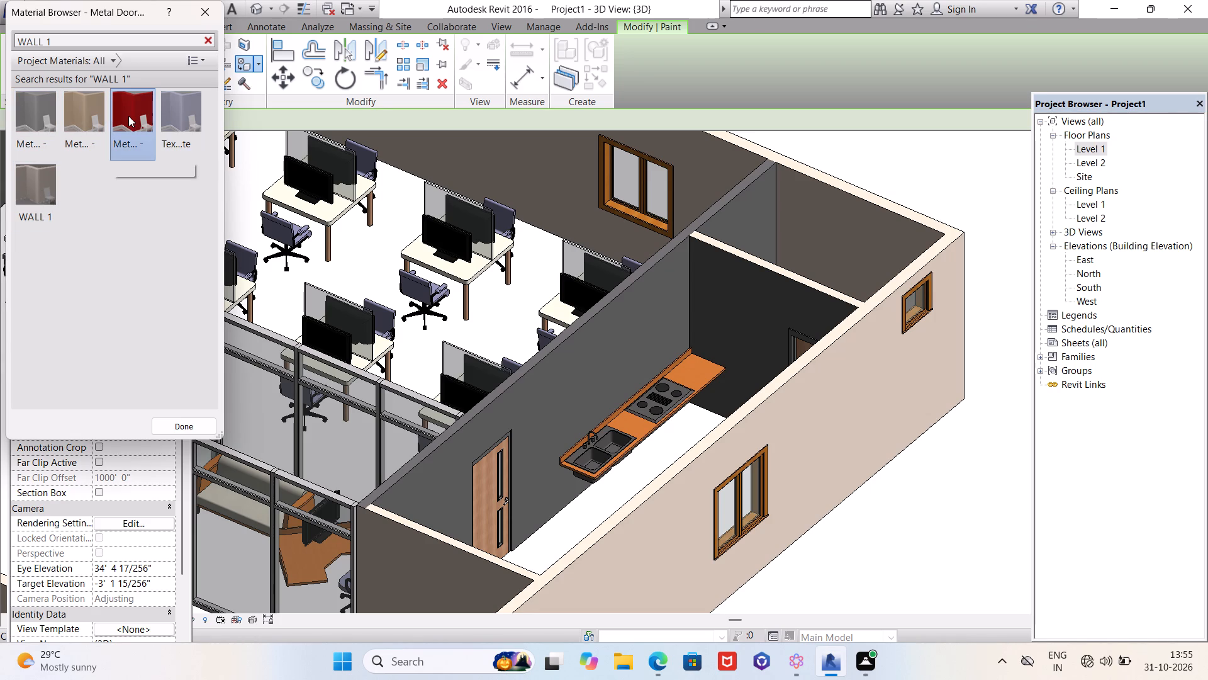
double_click(128, 116)
click(535, 380)
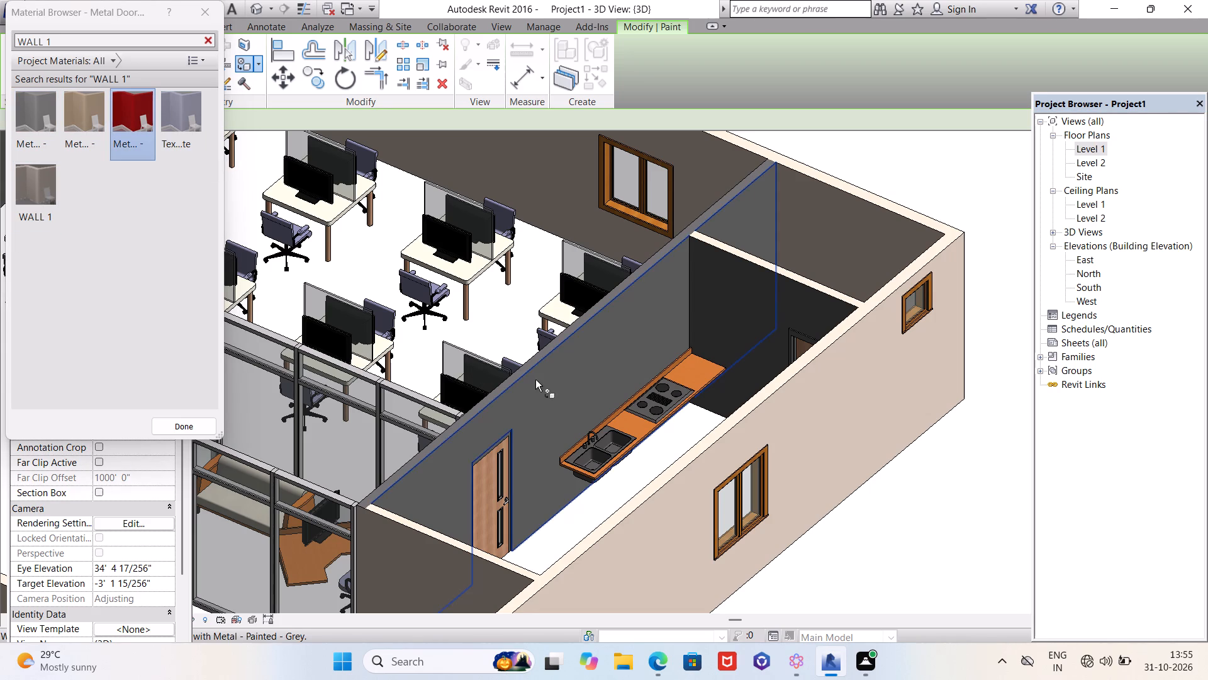
scroll(528, 376, up, 2)
scroll(528, 376, down, 2)
scroll(527, 376, up, 7)
click(523, 367)
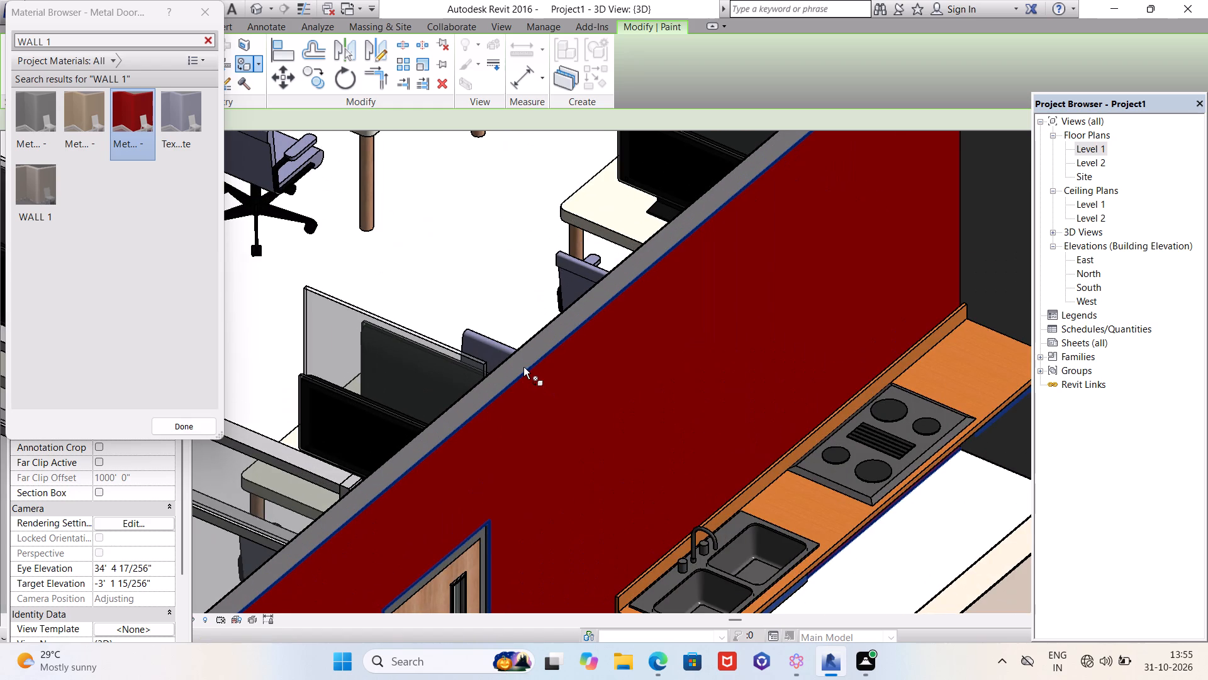
click(521, 360)
scroll(521, 360, down, 1)
scroll(521, 360, up, 1)
scroll(521, 360, down, 6)
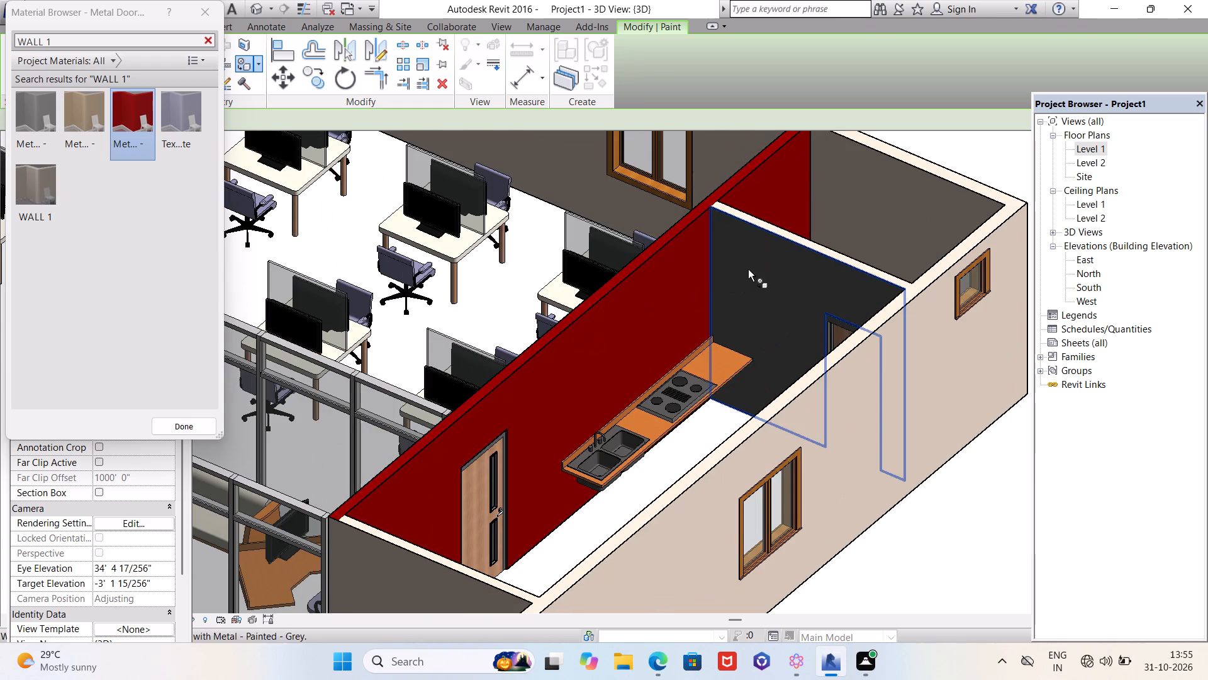
Paint the cross partition's kitchen-side face and top, and the adjoining exterior wall's inner face, with Metal Door - Red.
click(748, 269)
scroll(790, 246, up, 9)
click(805, 232)
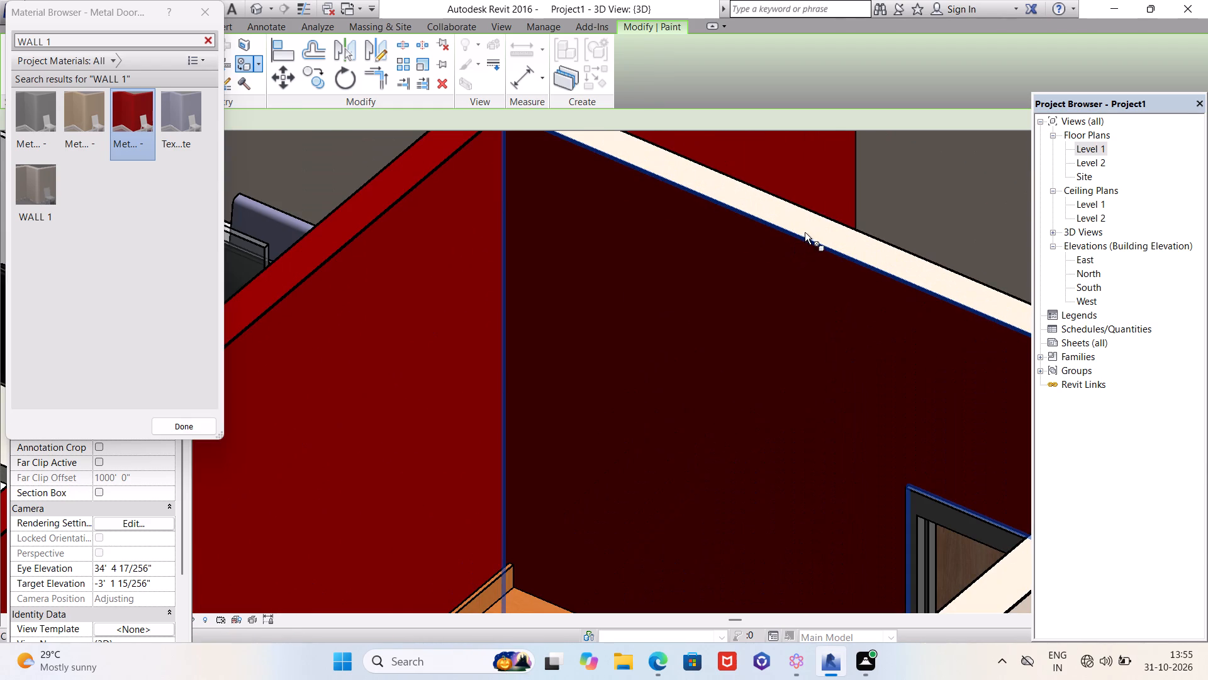
click(811, 230)
scroll(774, 249, down, 9)
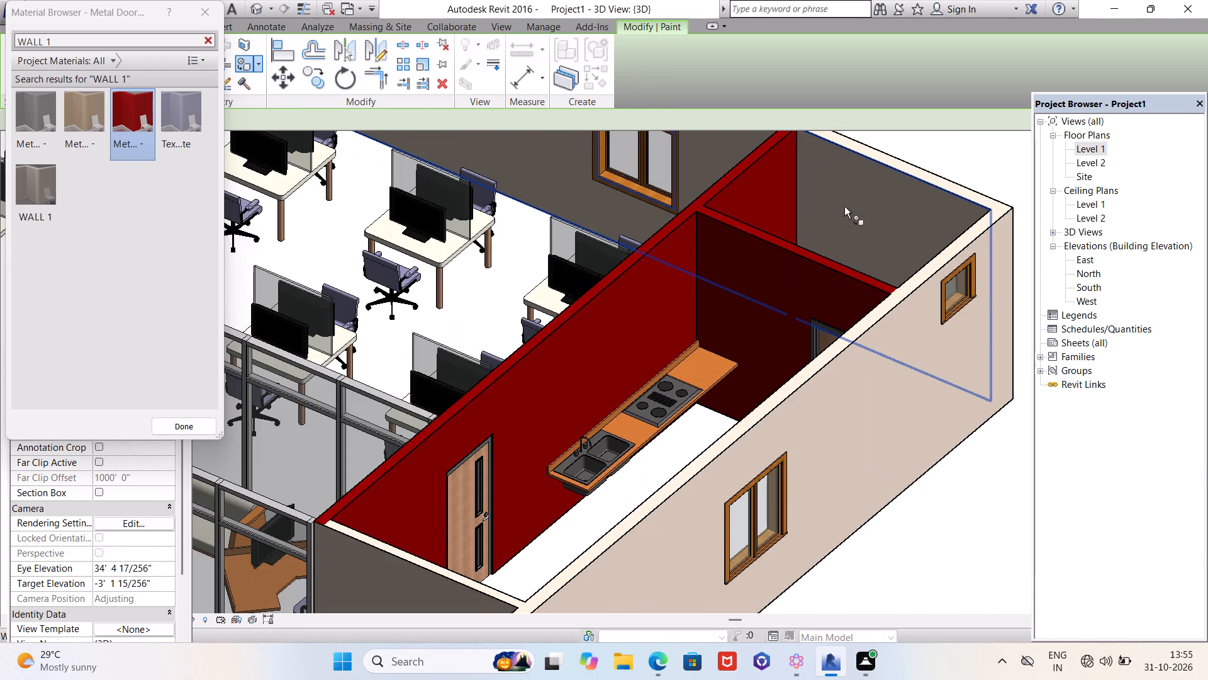
click(851, 203)
scroll(851, 210, down, 8)
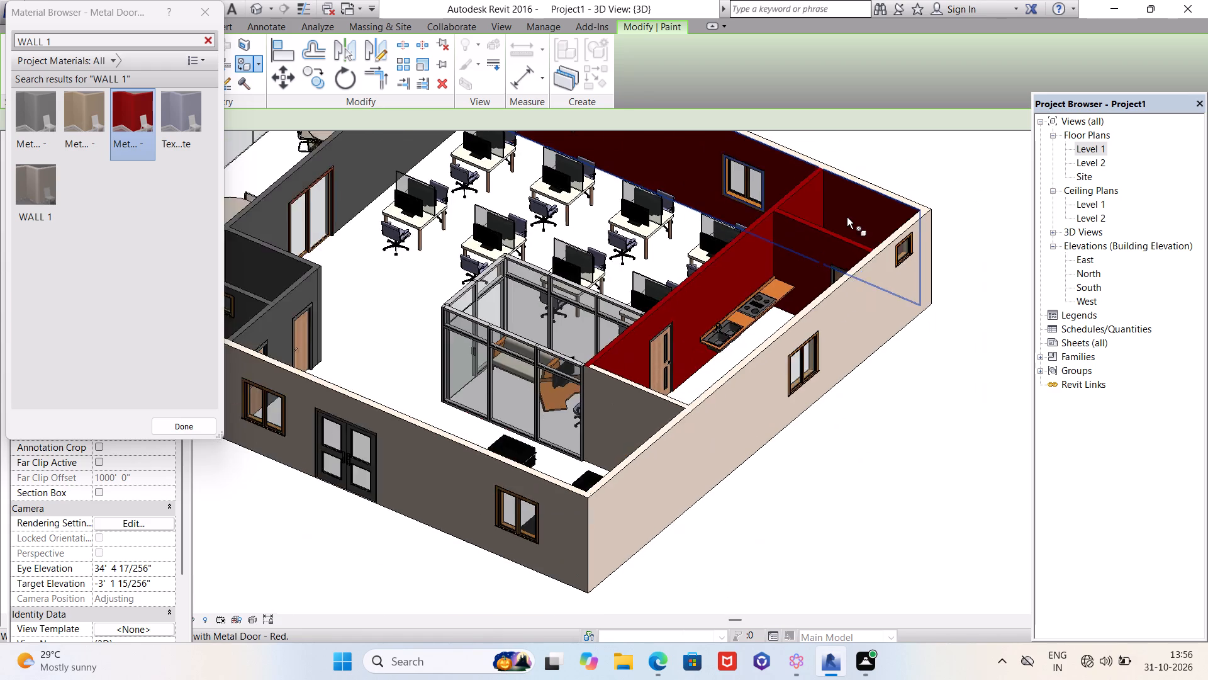
scroll(842, 223, down, 2)
scroll(597, 204, up, 3)
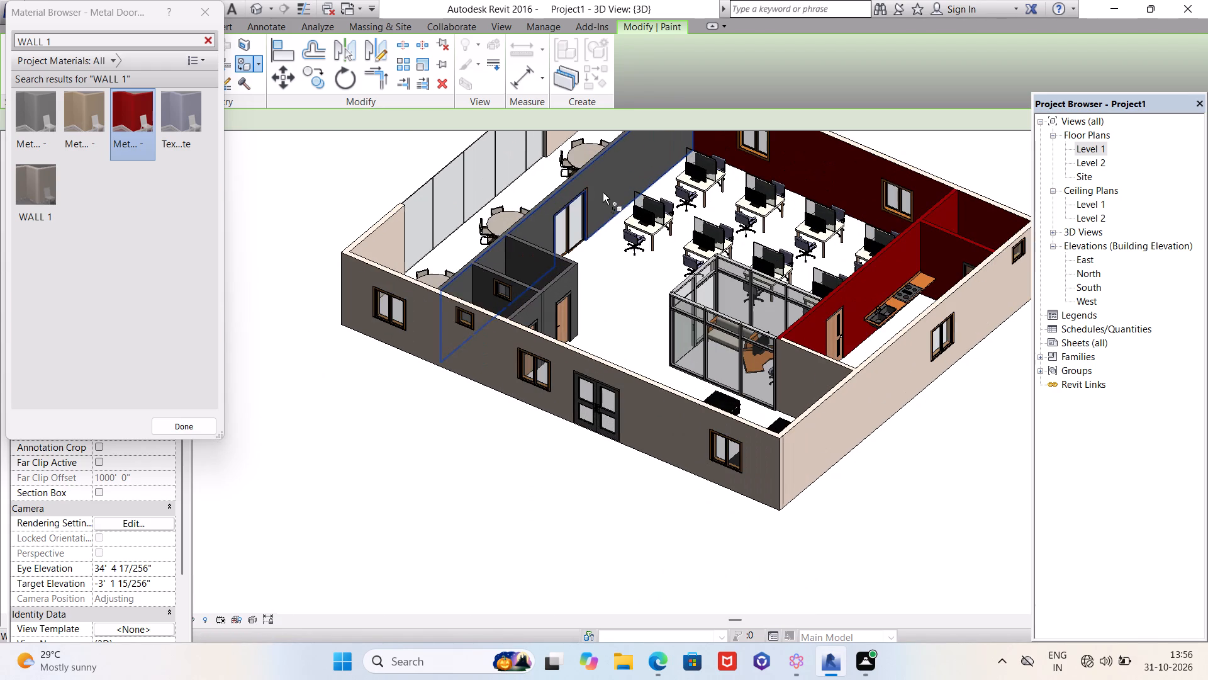
Paint the workstation-side face of the long partition with the glazed door, beside the round-table room, with Metal Door - Red.
click(603, 193)
scroll(561, 291, up, 5)
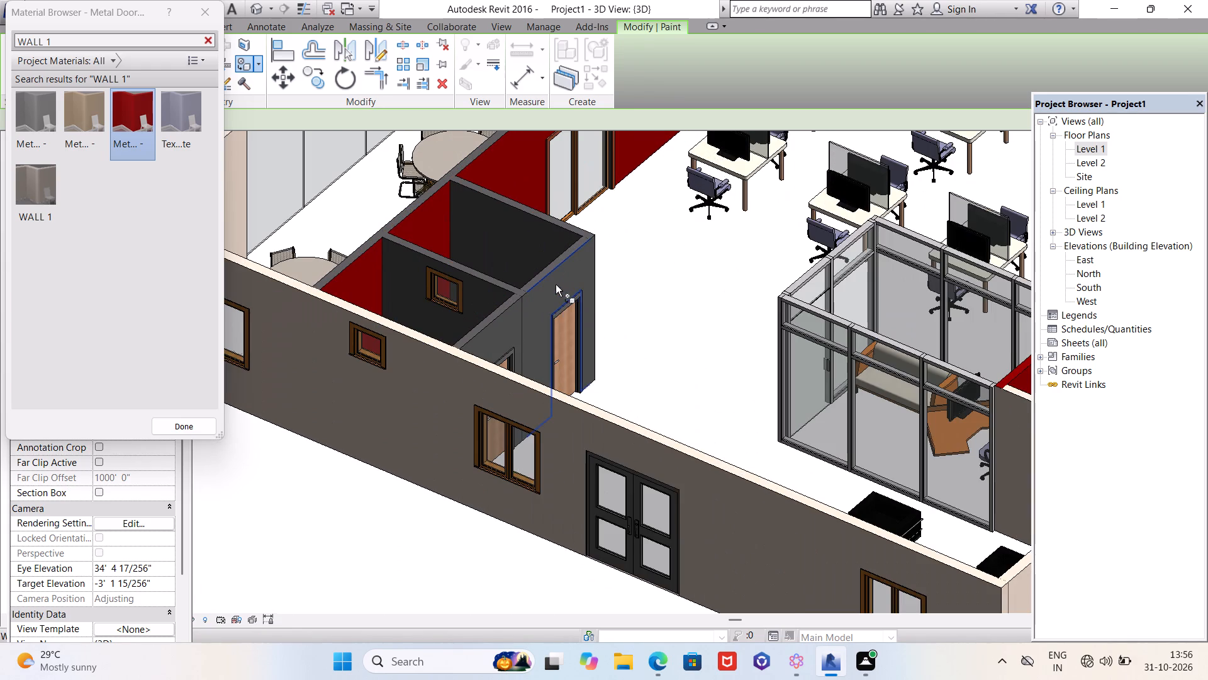
scroll(556, 285, down, 8)
scroll(711, 336, up, 11)
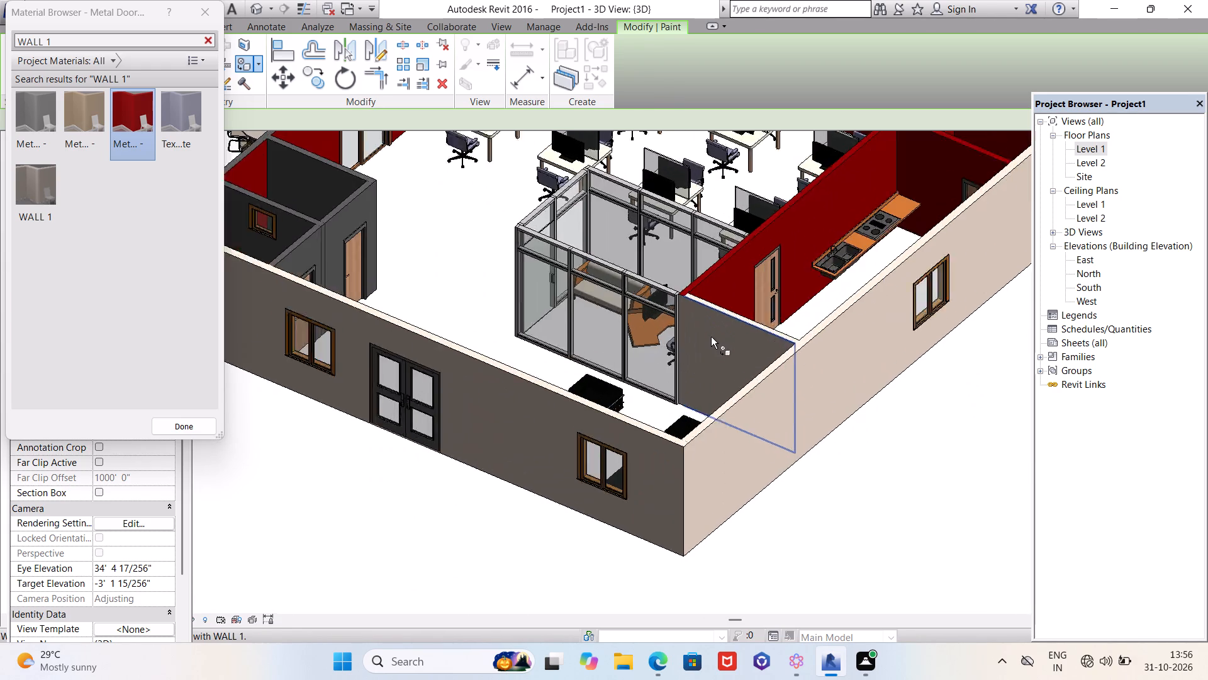
Paint the lounge-side face and top of the short partition beside the glazed Storefront enclosure with Metal Door - Red.
click(711, 331)
scroll(741, 292, up, 10)
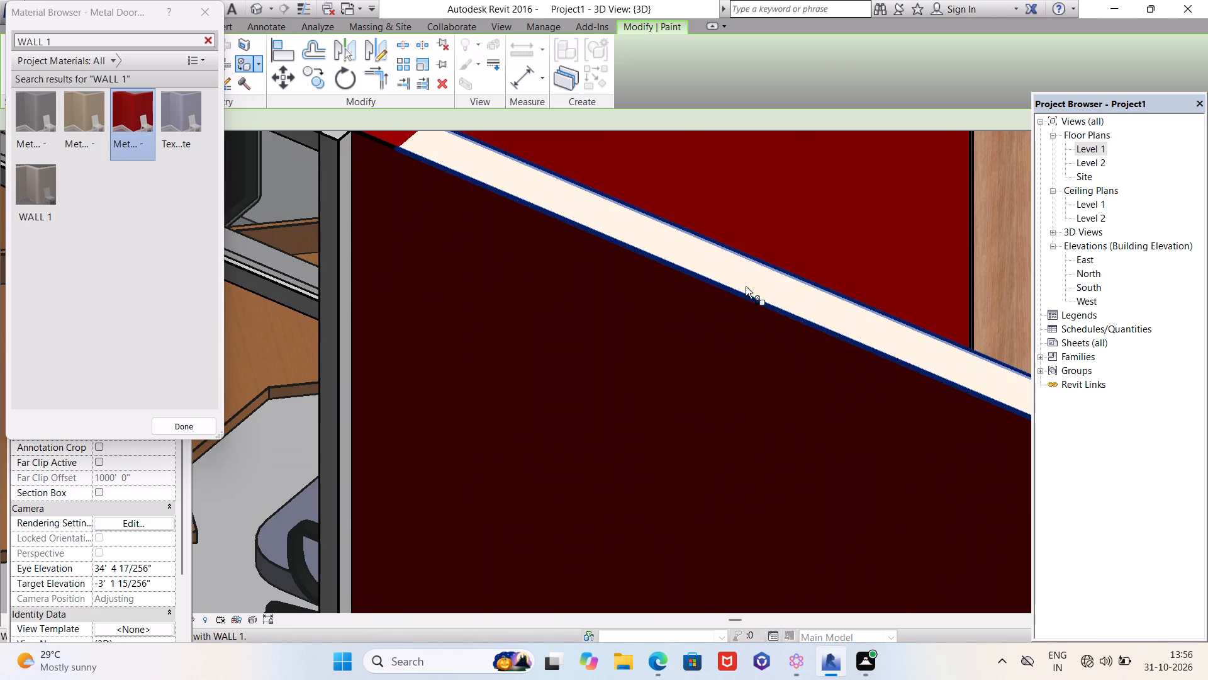
click(748, 283)
Paint the kitchen exterior wall's inner face and the long kitchen partition's workstation-side face with Metal Door - Red.
scroll(583, 329, down, 5)
scroll(483, 337, down, 9)
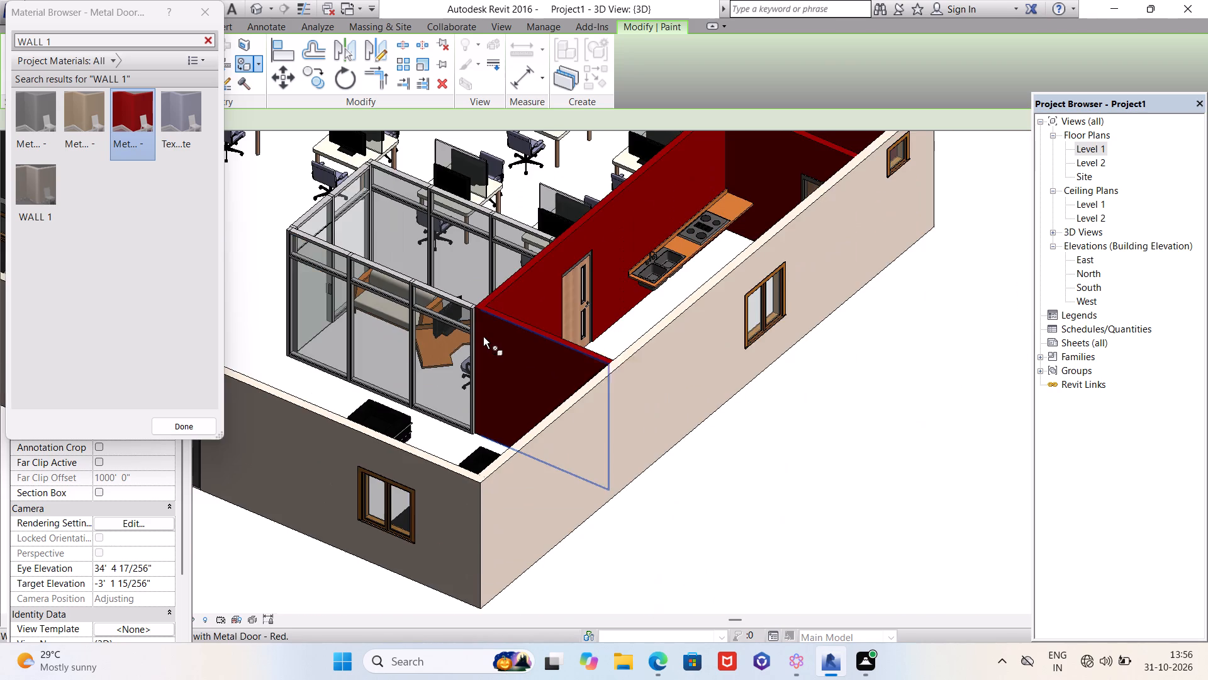
scroll(483, 337, down, 3)
shift+middle_drag(456, 348, 610, 341)
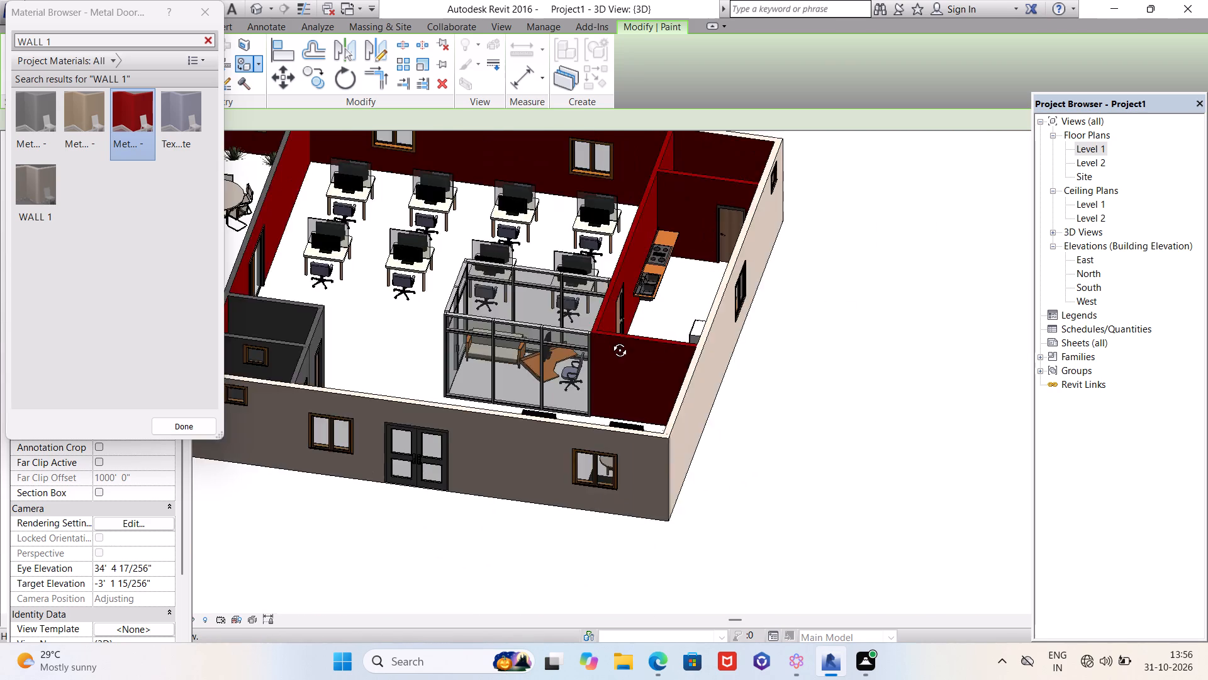
shift+middle_drag(610, 341, 685, 331)
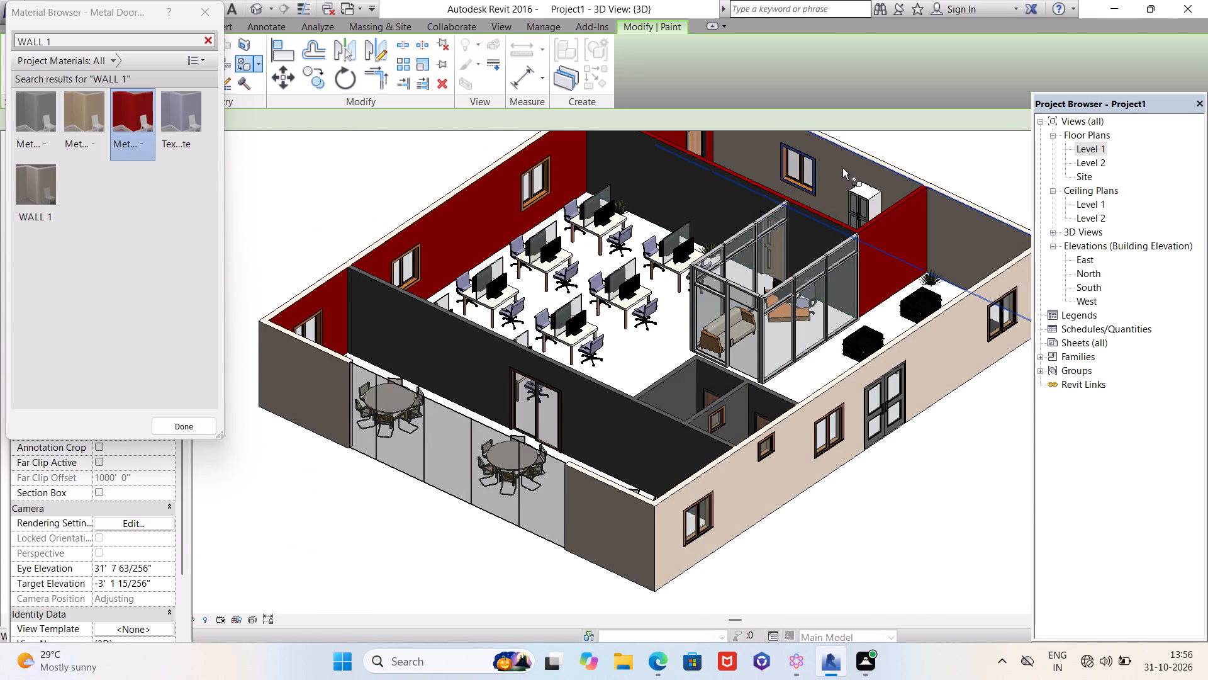
click(842, 164)
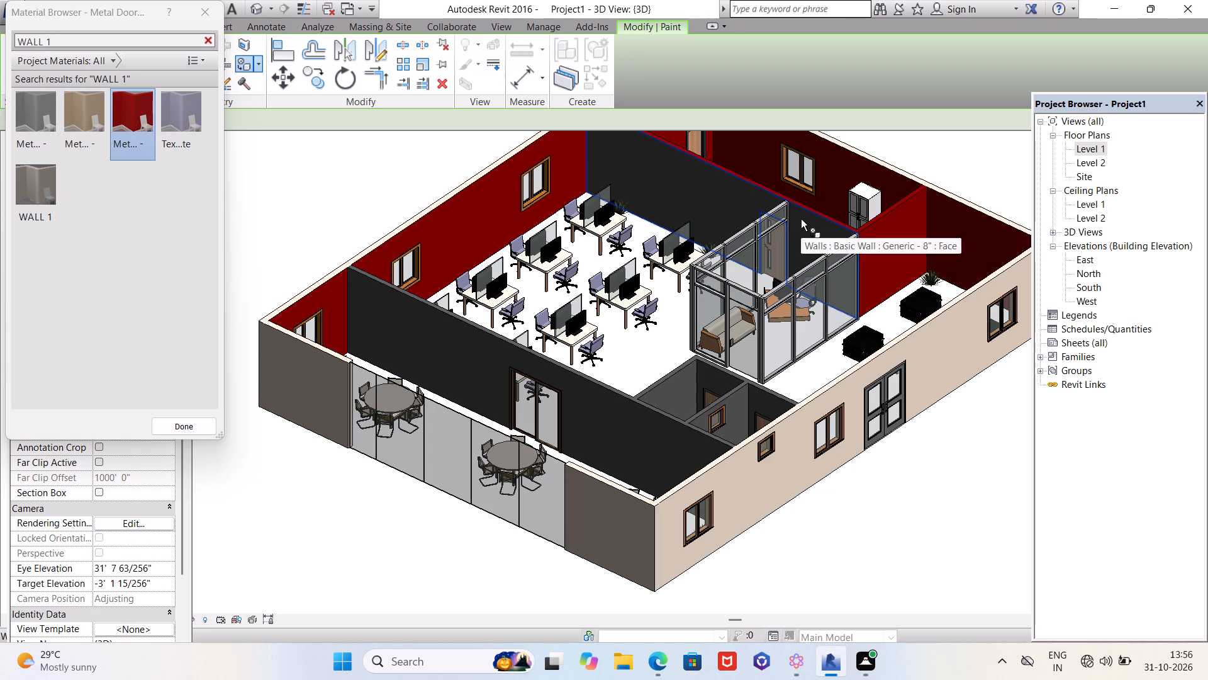
click(802, 222)
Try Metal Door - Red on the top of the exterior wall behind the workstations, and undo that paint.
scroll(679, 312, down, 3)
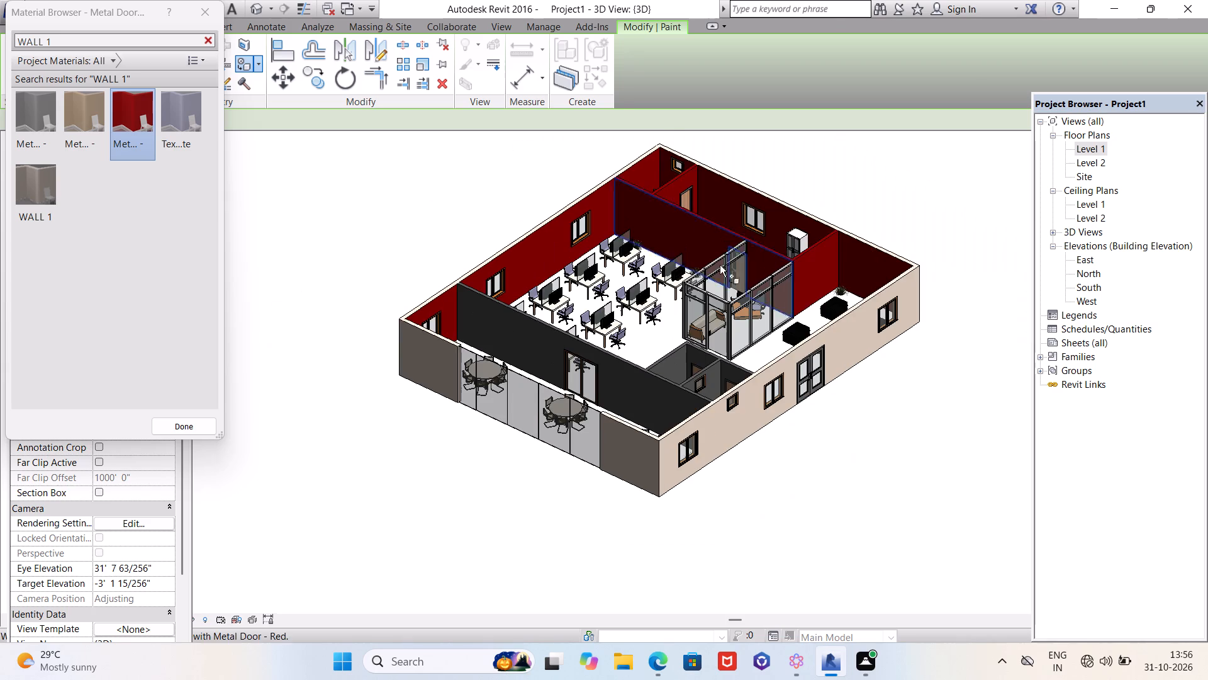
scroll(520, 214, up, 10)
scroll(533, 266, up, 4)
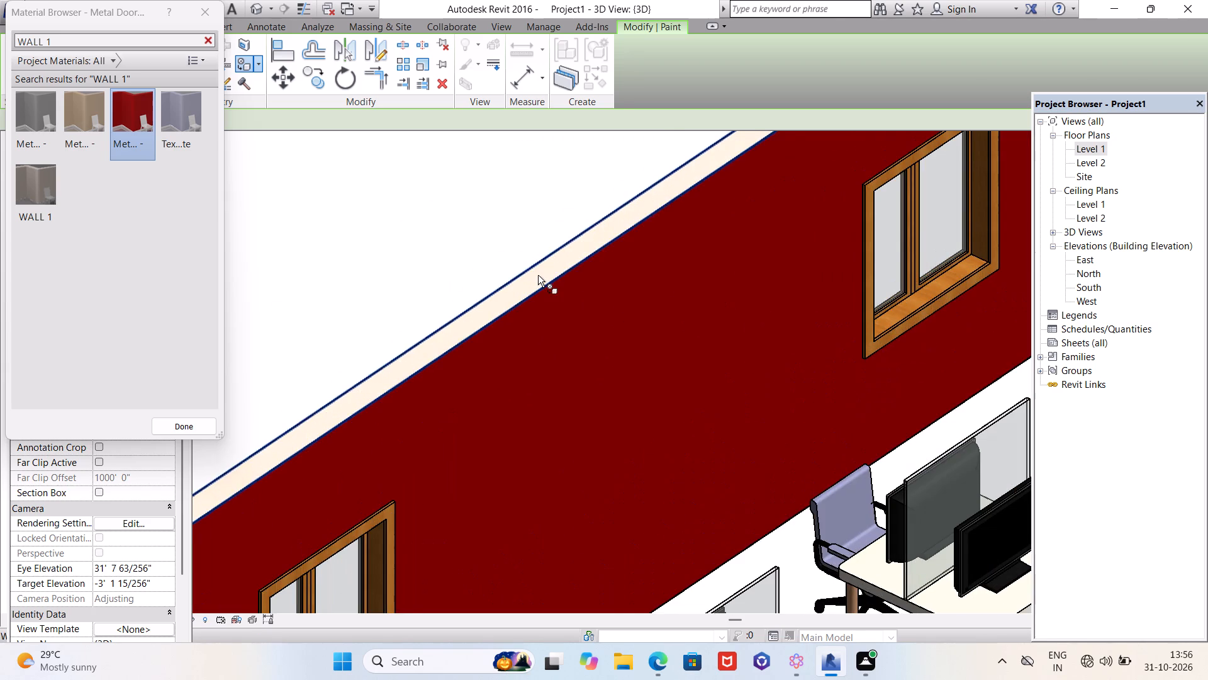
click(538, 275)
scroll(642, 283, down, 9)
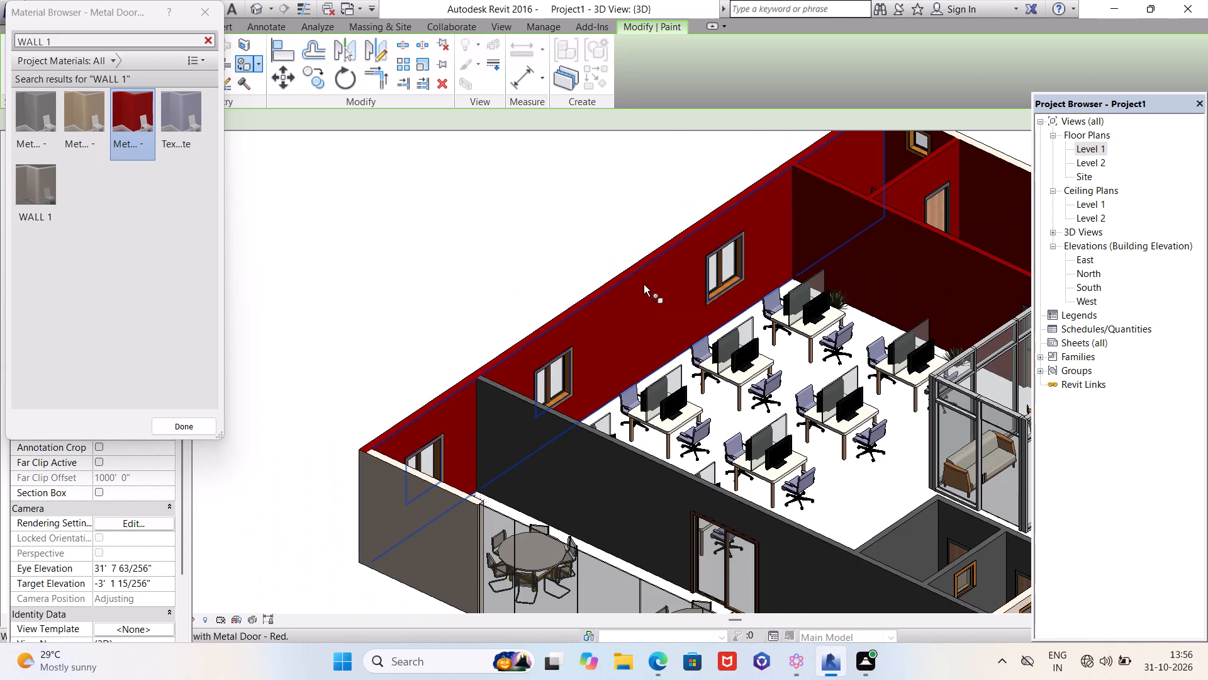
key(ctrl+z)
Restart Paint with Metal Door - Red and cover the glazed-door partition's round-table-side face and top.
scroll(597, 318, down, 10)
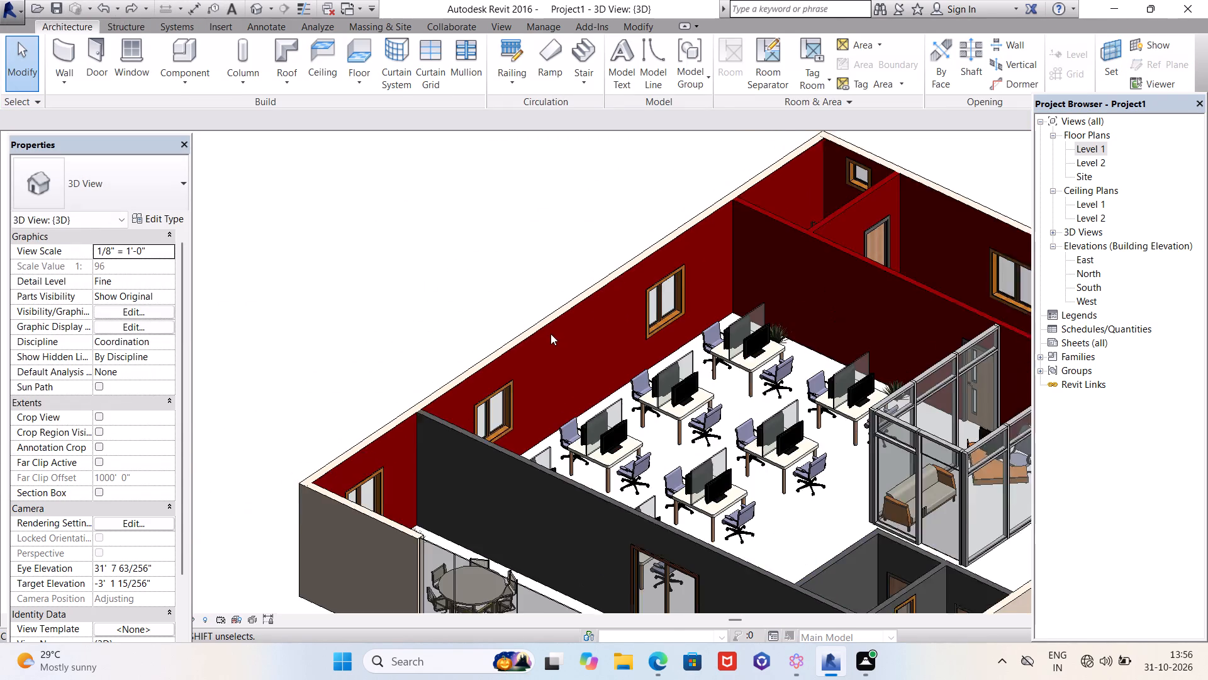
scroll(525, 326, down, 2)
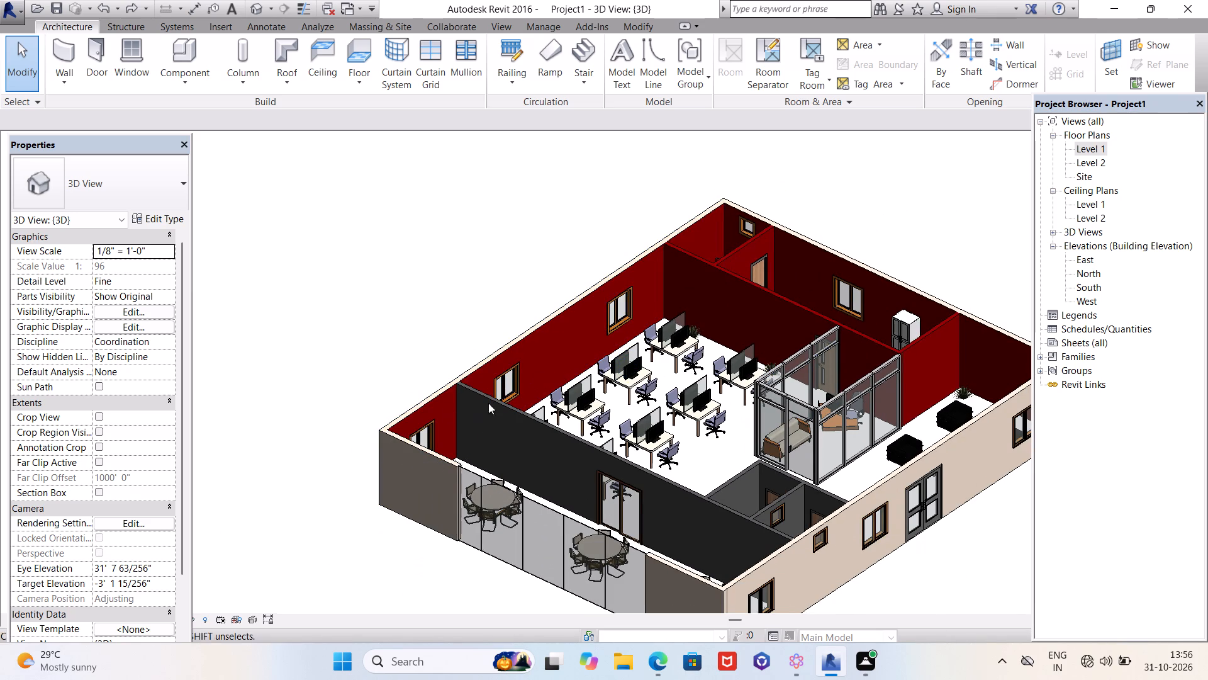
scroll(797, 392, up, 4)
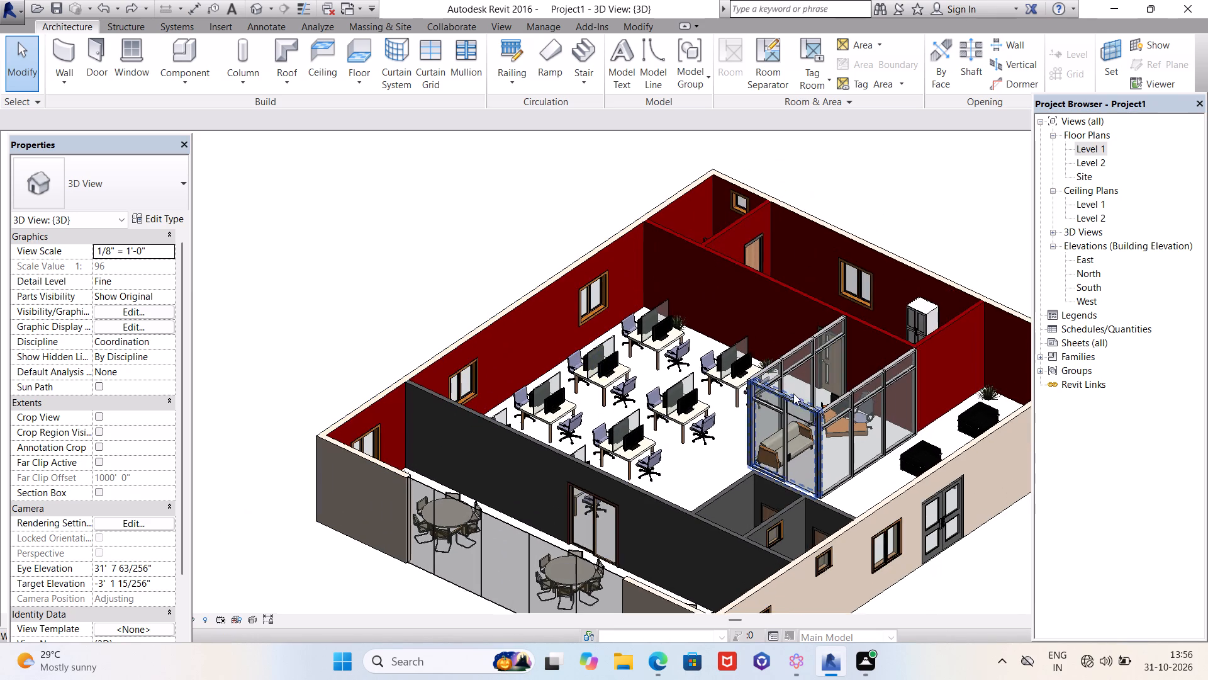
scroll(525, 360, down, 3)
scroll(561, 518, up, 4)
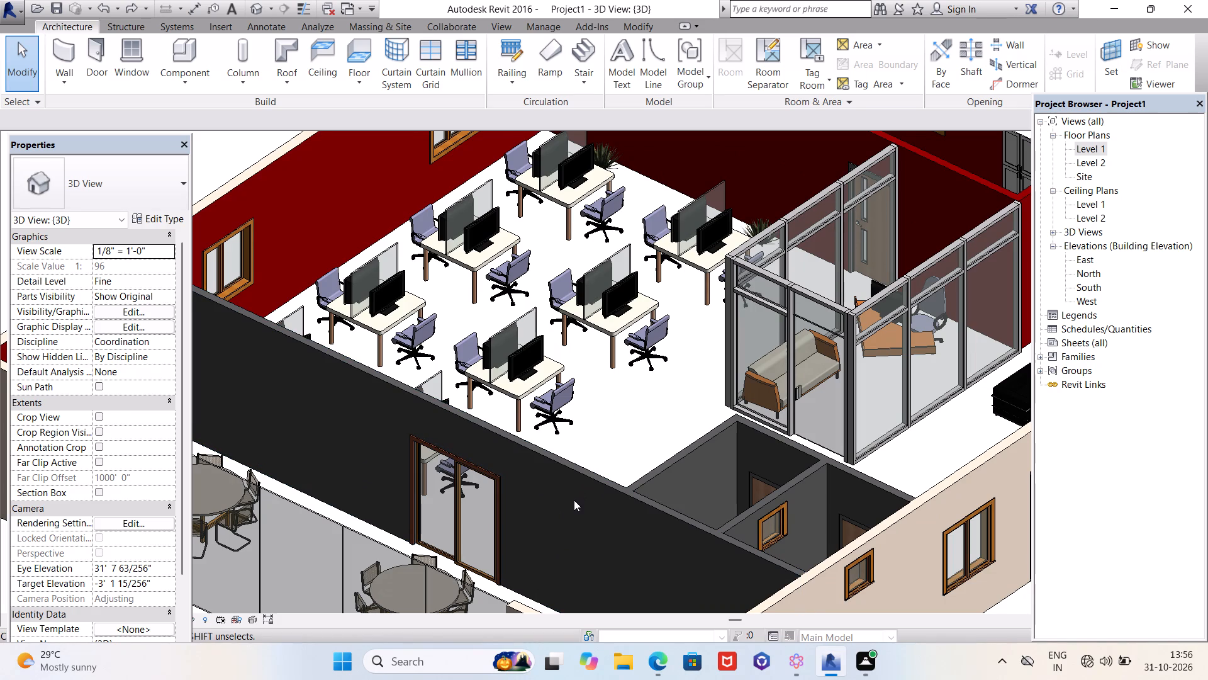
click(574, 500)
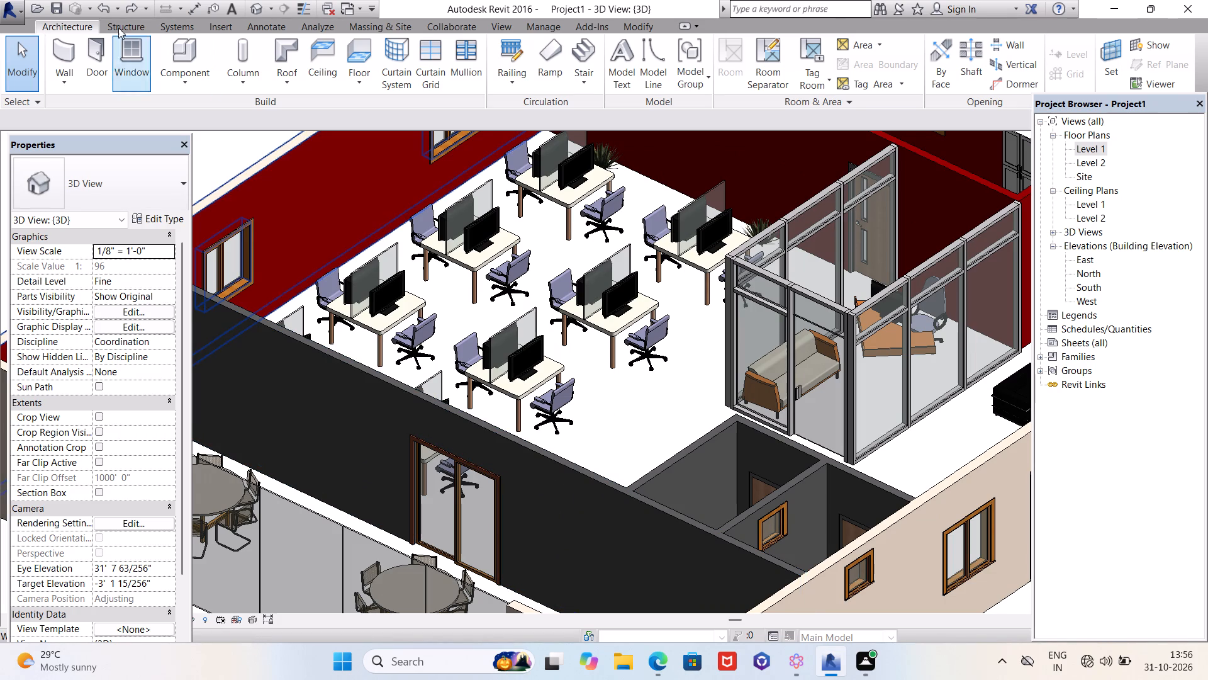
click(336, 362)
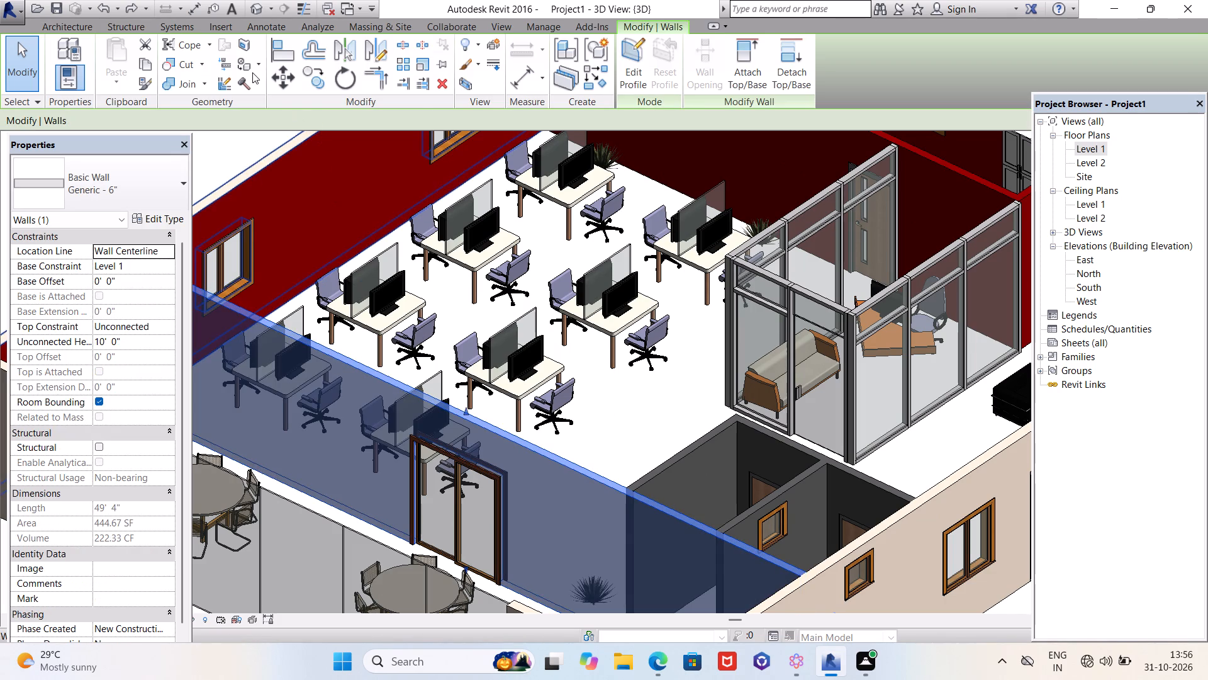
click(245, 65)
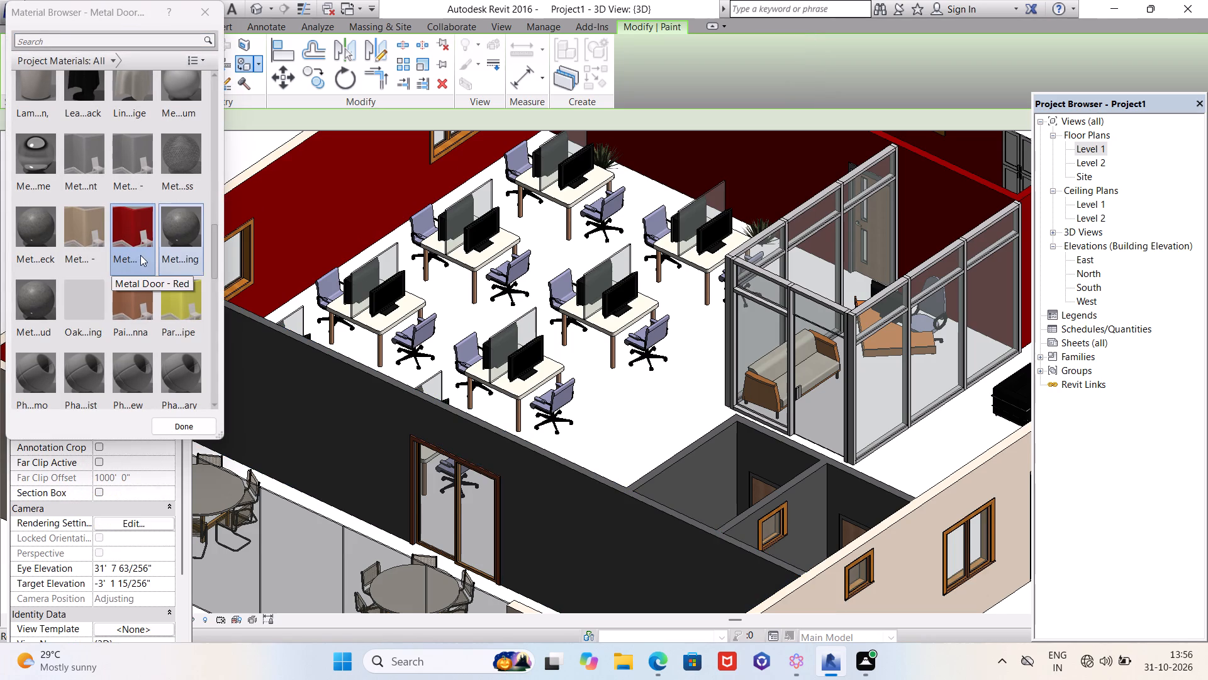
click(135, 229)
click(360, 437)
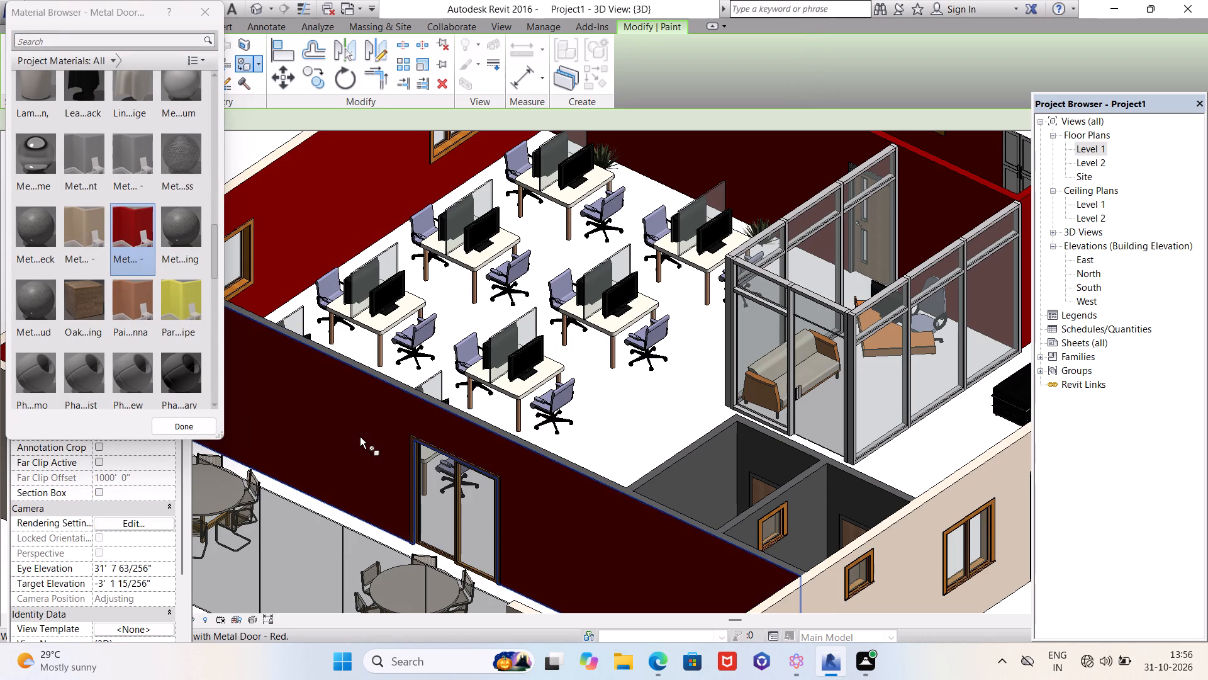
scroll(586, 468, up, 10)
click(586, 480)
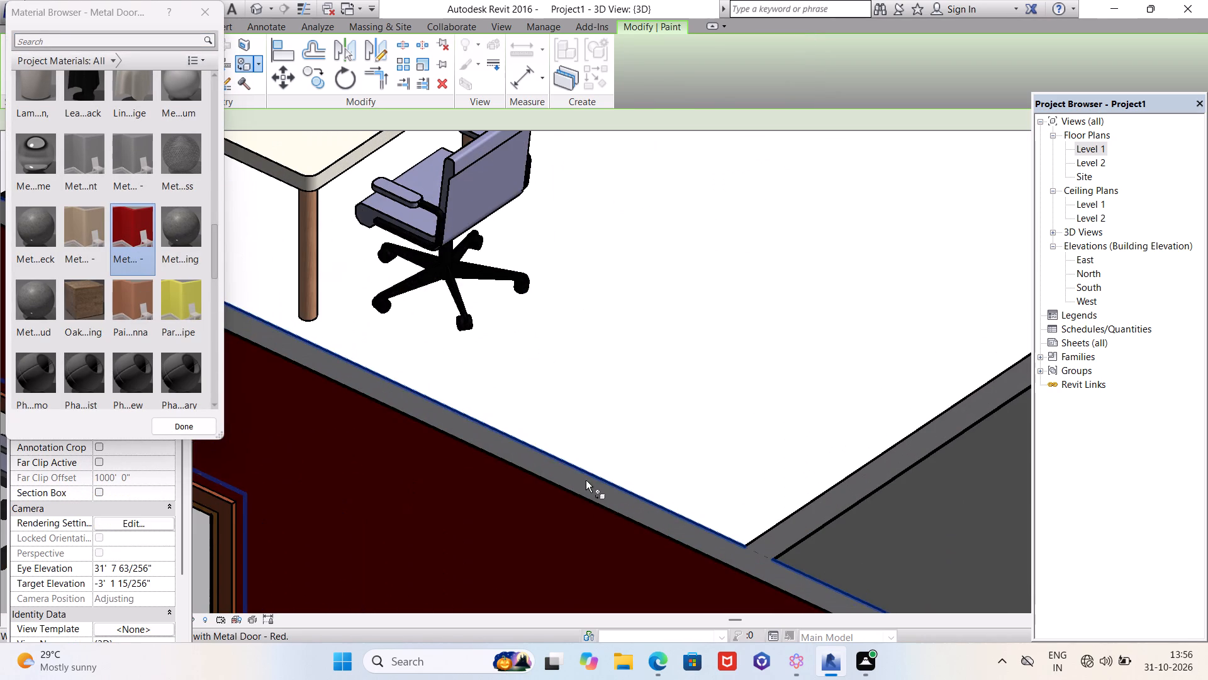
click(586, 487)
Paint the far face of the kitchen's doored cross partition and the kitchen-side face of the lounge partition with Metal Door - Red.
scroll(680, 399, down, 10)
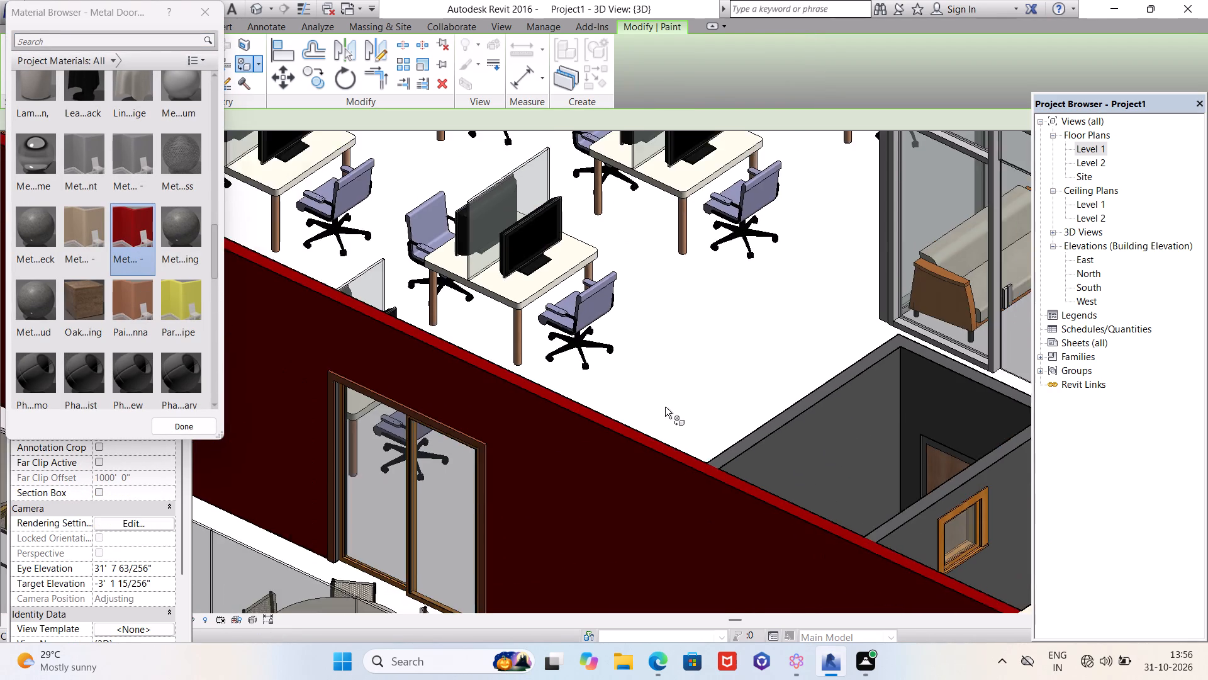
scroll(665, 407, down, 4)
shift+middle_drag(759, 444, 725, 454)
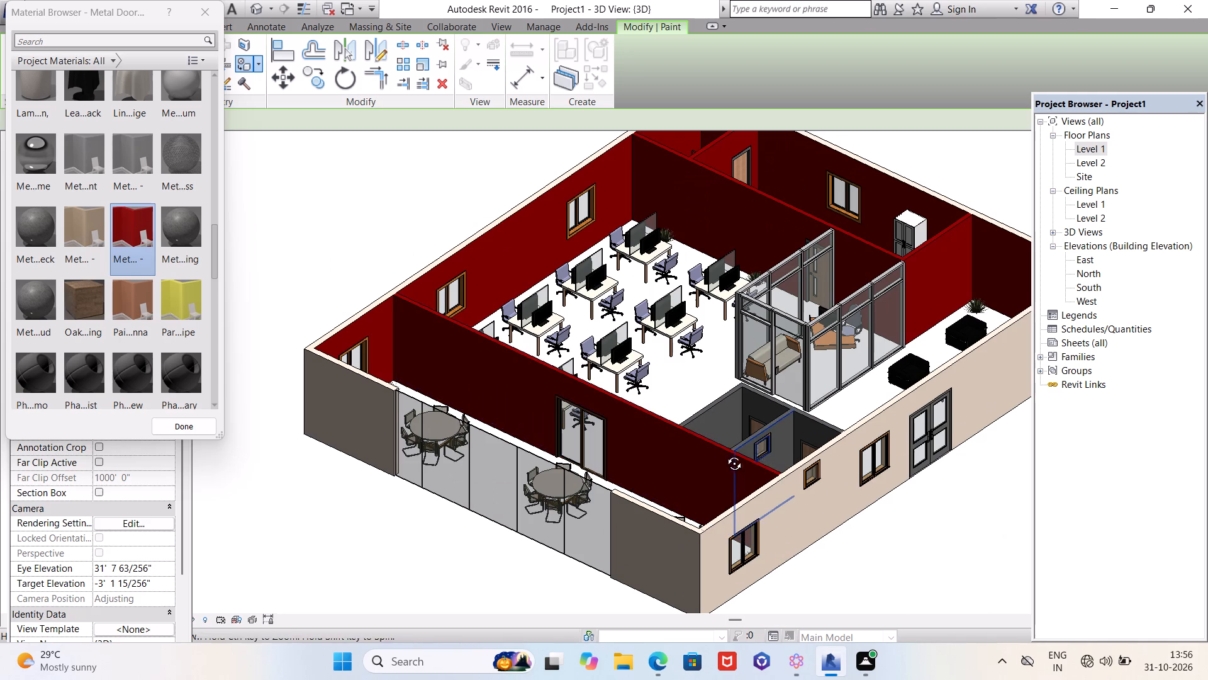
shift+middle_drag(725, 454, 488, 428)
scroll(705, 540, down, 4)
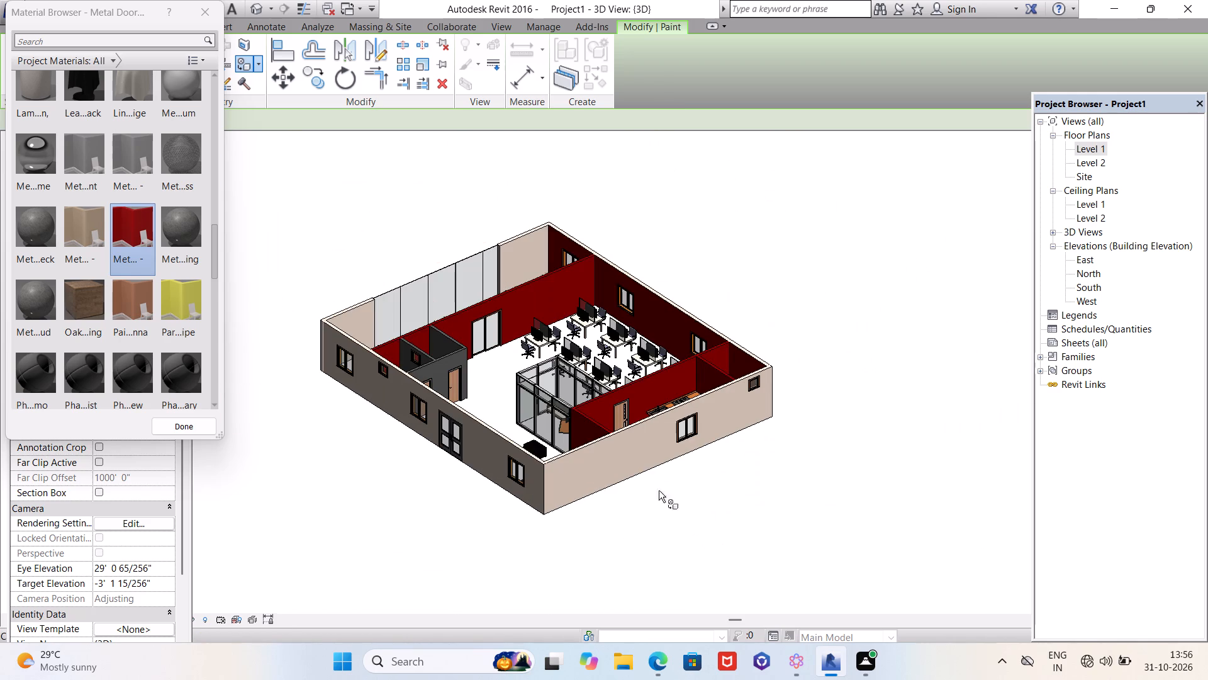
scroll(438, 349, up, 4)
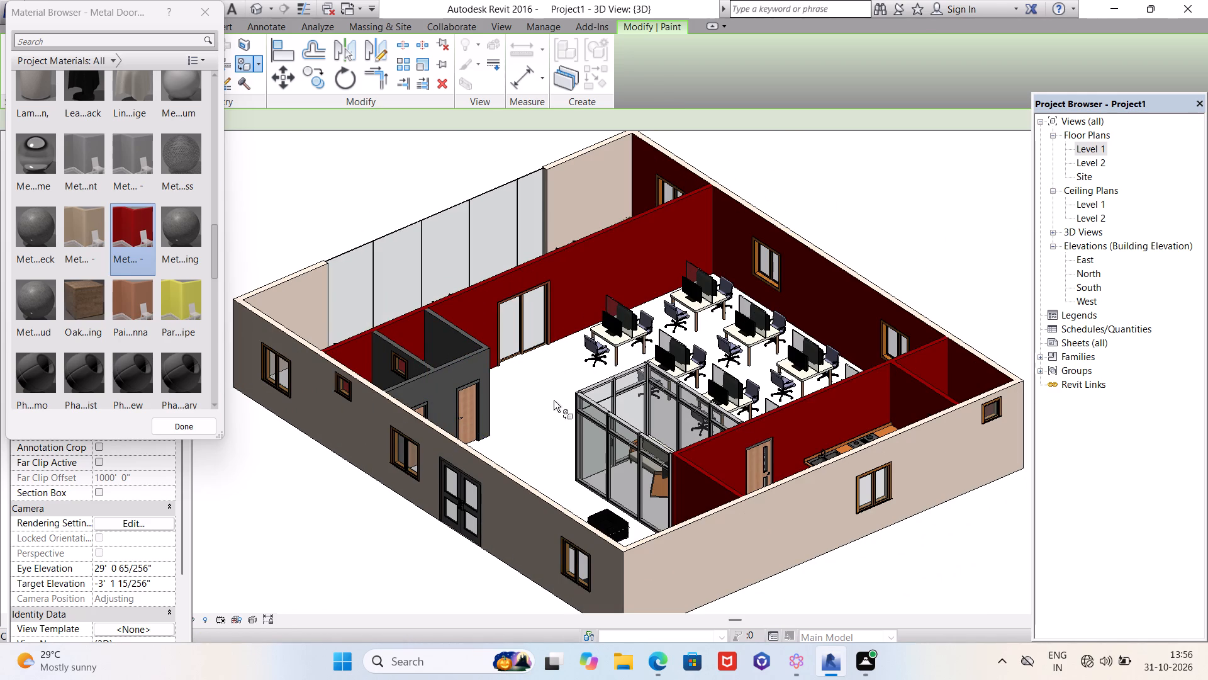
shift+middle_drag(513, 386, 733, 394)
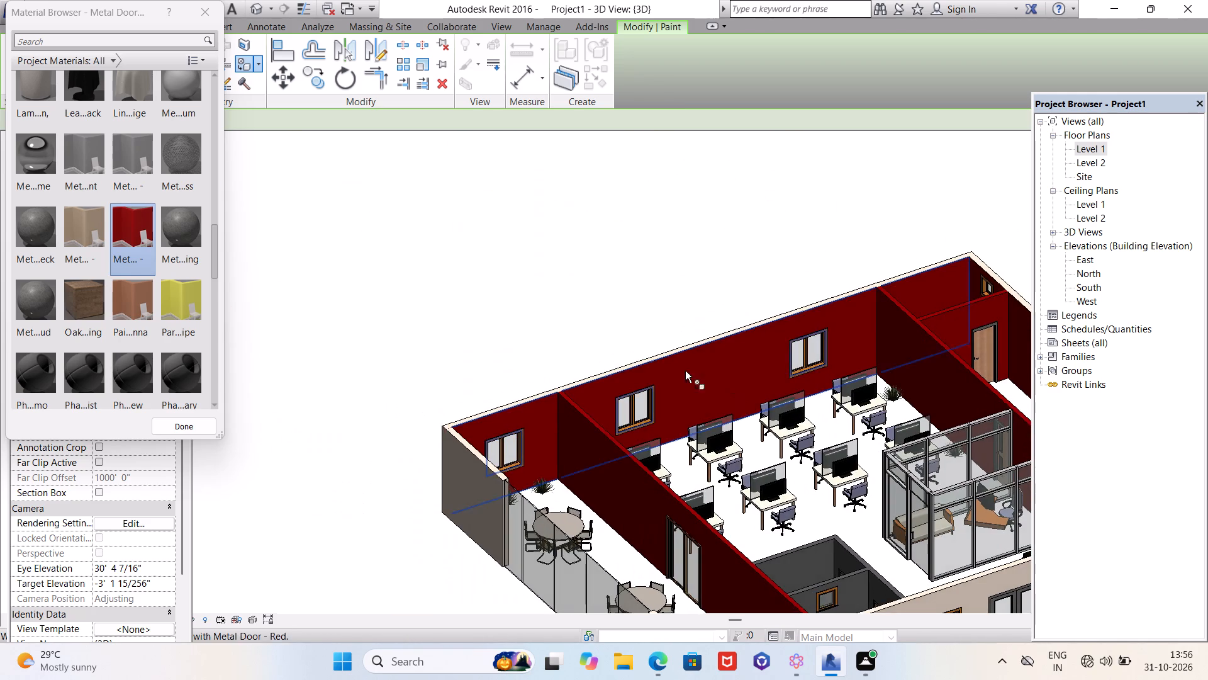
scroll(565, 346, down, 4)
shift+middle_drag(524, 362, 643, 357)
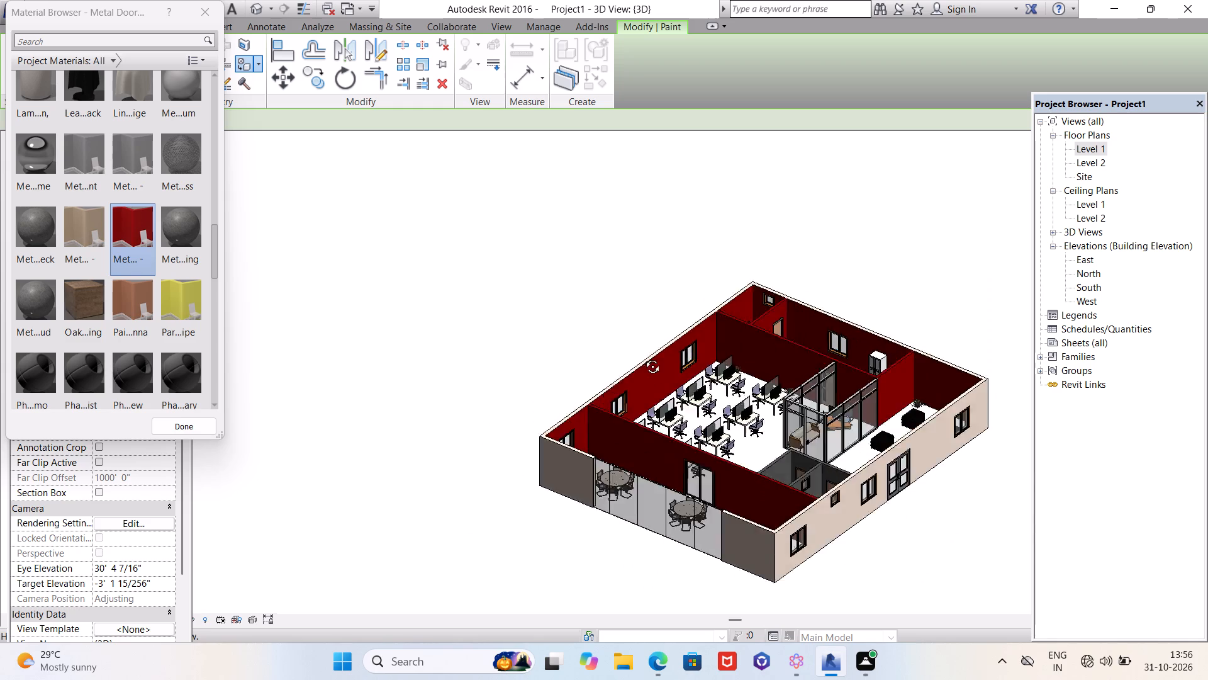
shift+middle_drag(643, 357, 895, 380)
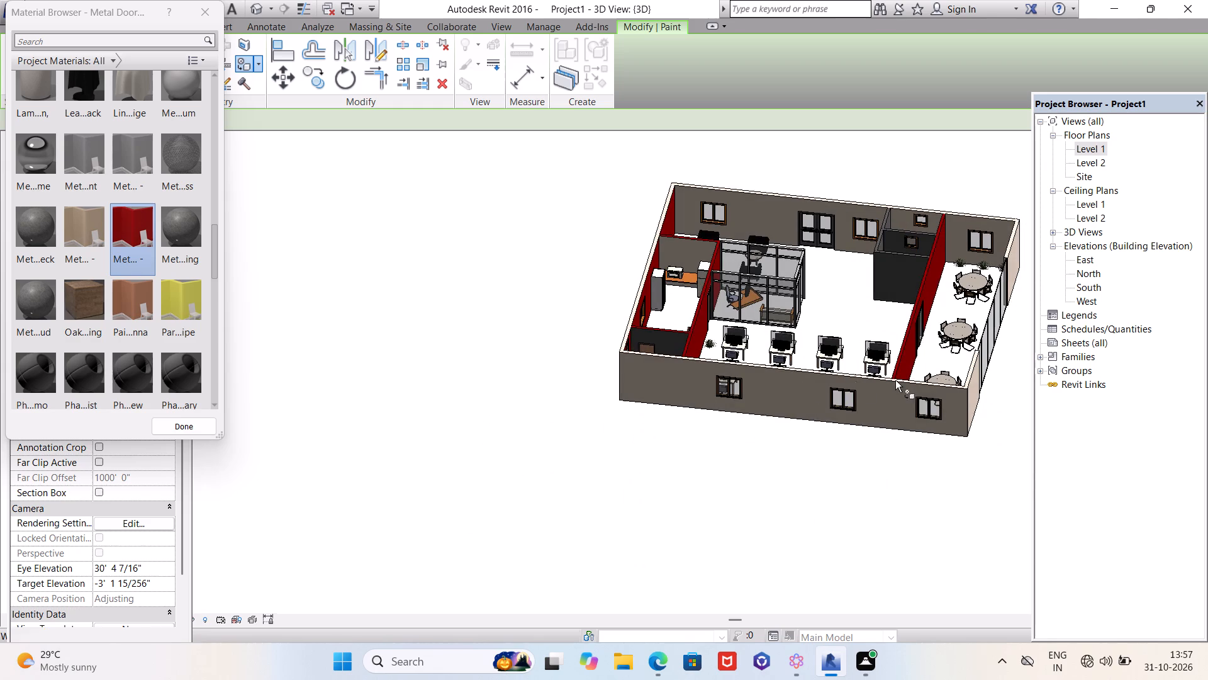
scroll(666, 336, up, 9)
click(666, 343)
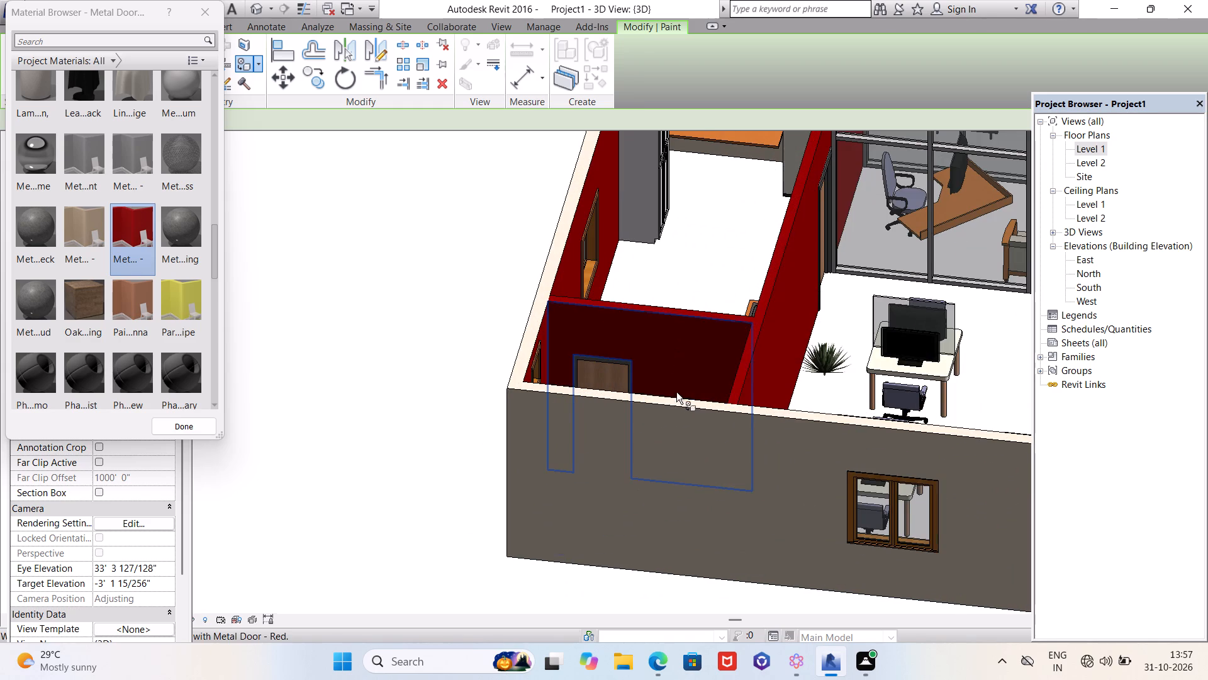
scroll(676, 395, down, 4)
click(714, 190)
Paint the inner face of the exterior wall containing the double entrance door with Metal Door - Red.
scroll(534, 411, down, 4)
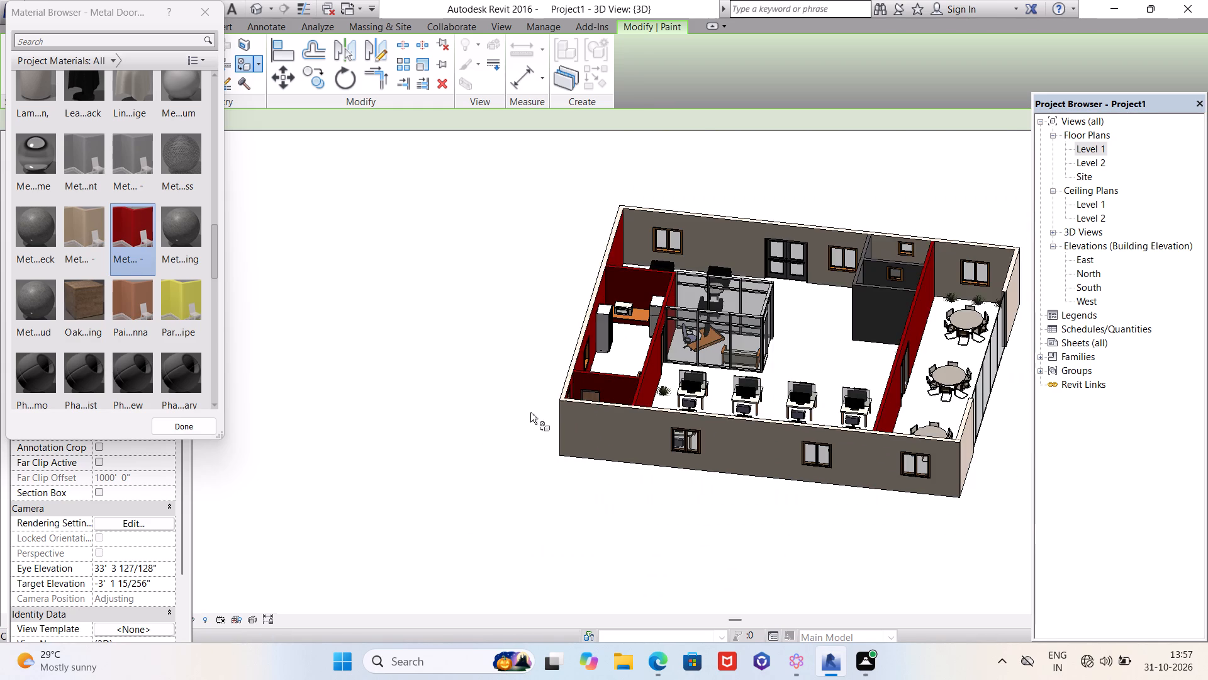
shift+middle_drag(470, 369, 632, 425)
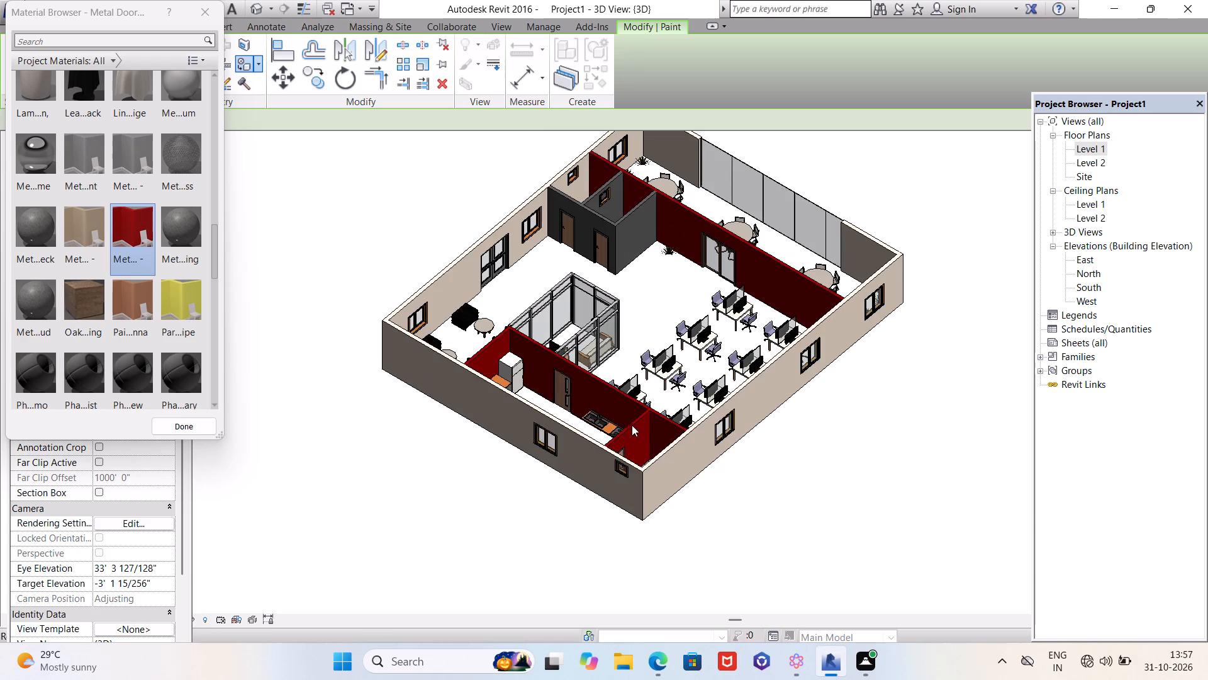
scroll(473, 286, up, 2)
click(449, 280)
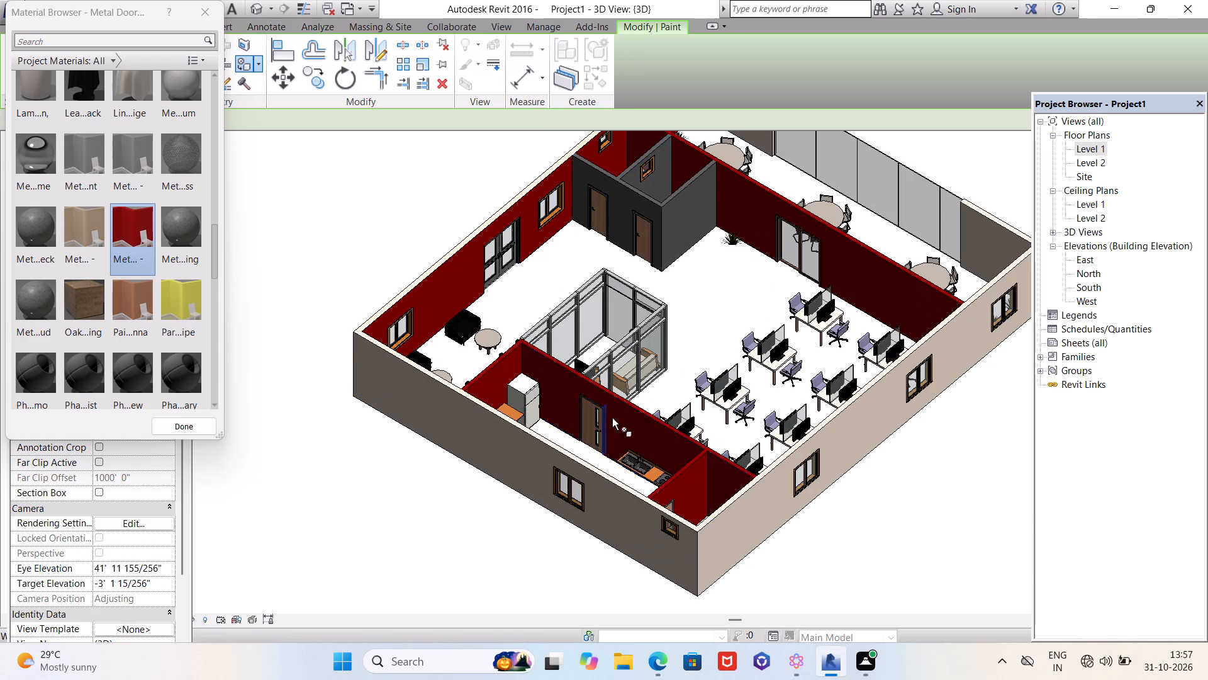
Paint the outer faces of the entrance wall and both short walls flanking the round-table room's glazing with Metal Door - Red.
scroll(615, 422, down, 3)
shift+middle_drag(498, 414, 578, 411)
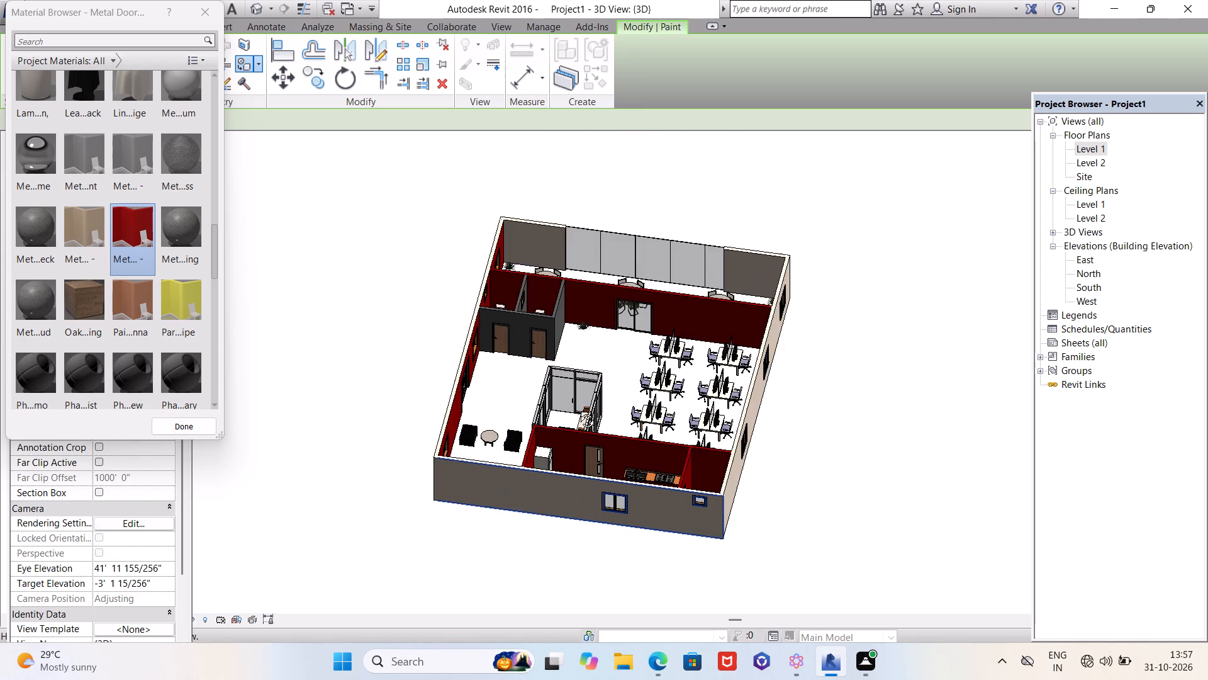
shift+middle_drag(578, 411, 581, 411)
shift+middle_drag(527, 413, 671, 339)
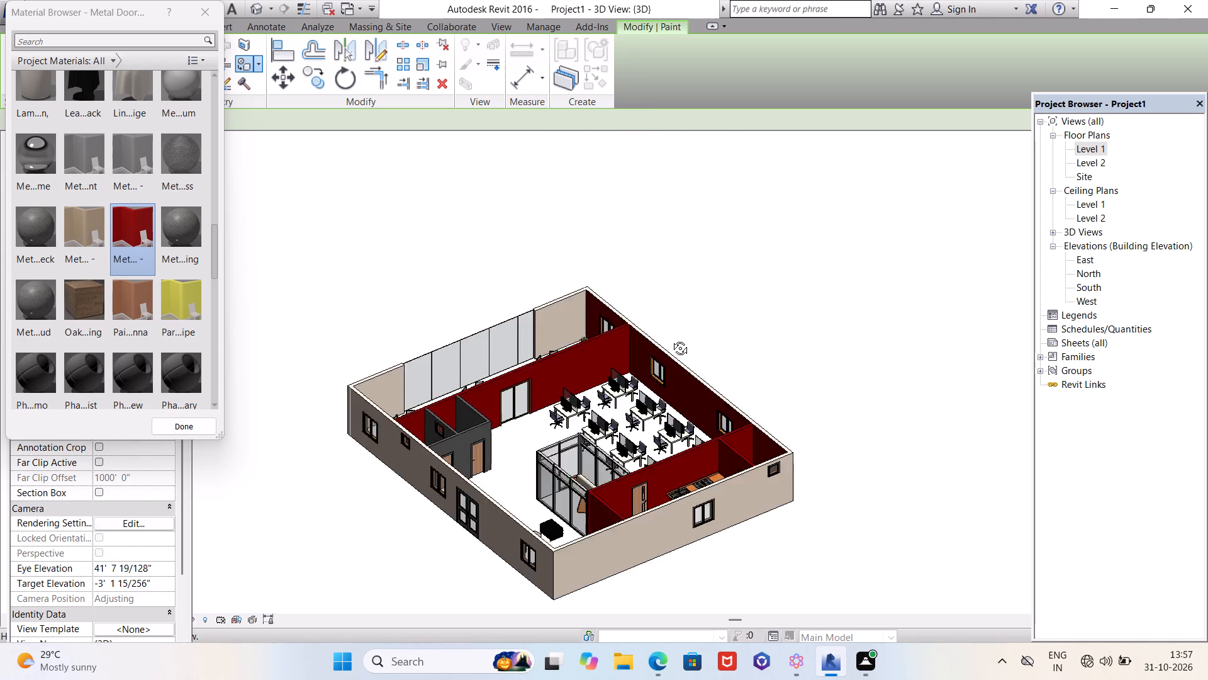
shift+middle_drag(671, 339, 782, 370)
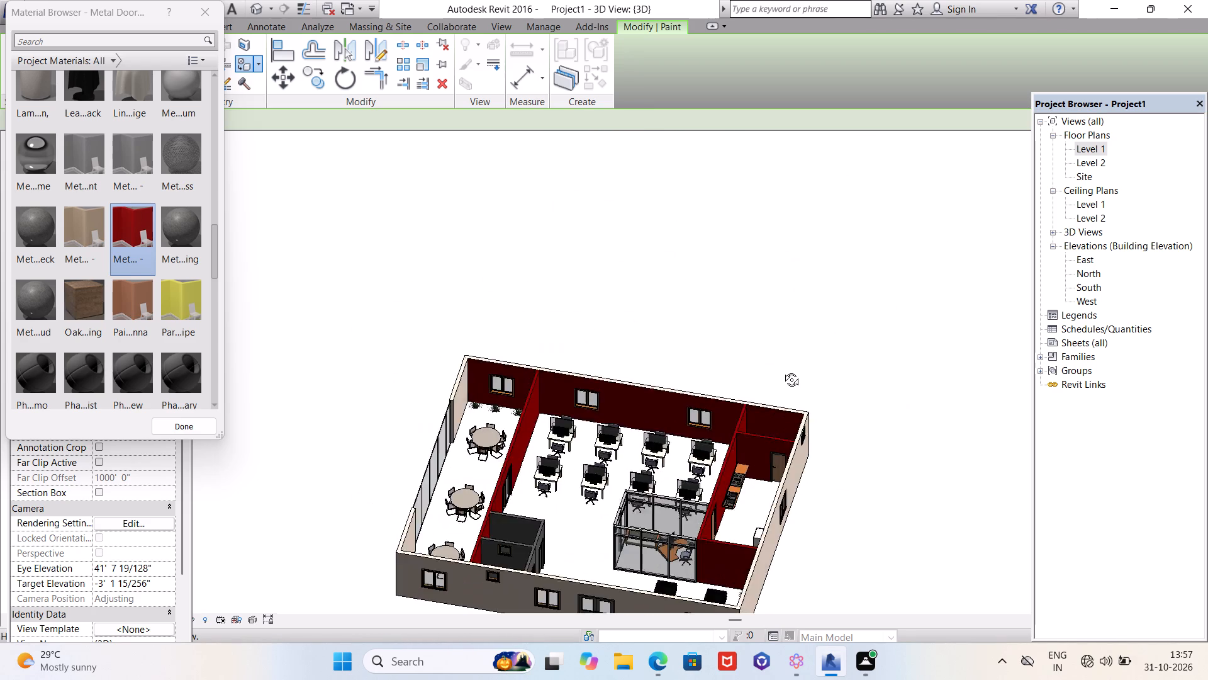
shift+middle_drag(782, 370, 856, 275)
scroll(669, 558, up, 4)
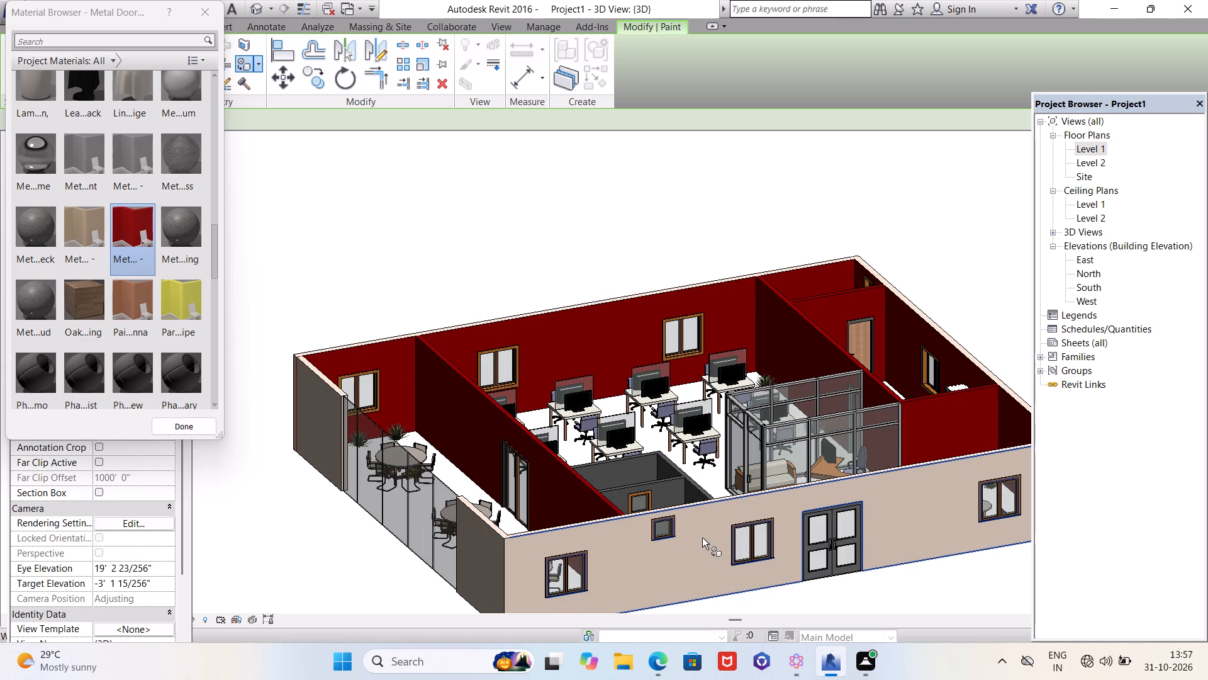
click(702, 538)
click(484, 564)
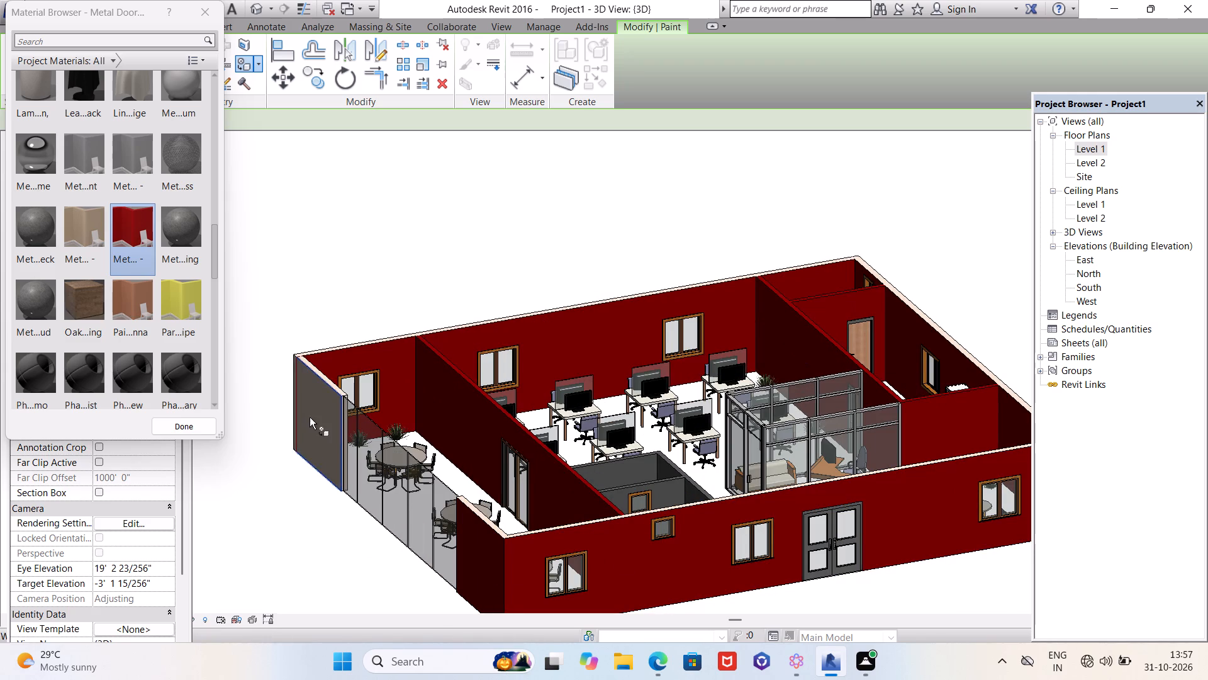
click(310, 417)
Paint the end and top faces of the short wall at the back-wall end of the round-table room's glazing with Metal Door - Red.
scroll(322, 428, up, 1)
scroll(322, 428, down, 1)
scroll(322, 428, up, 8)
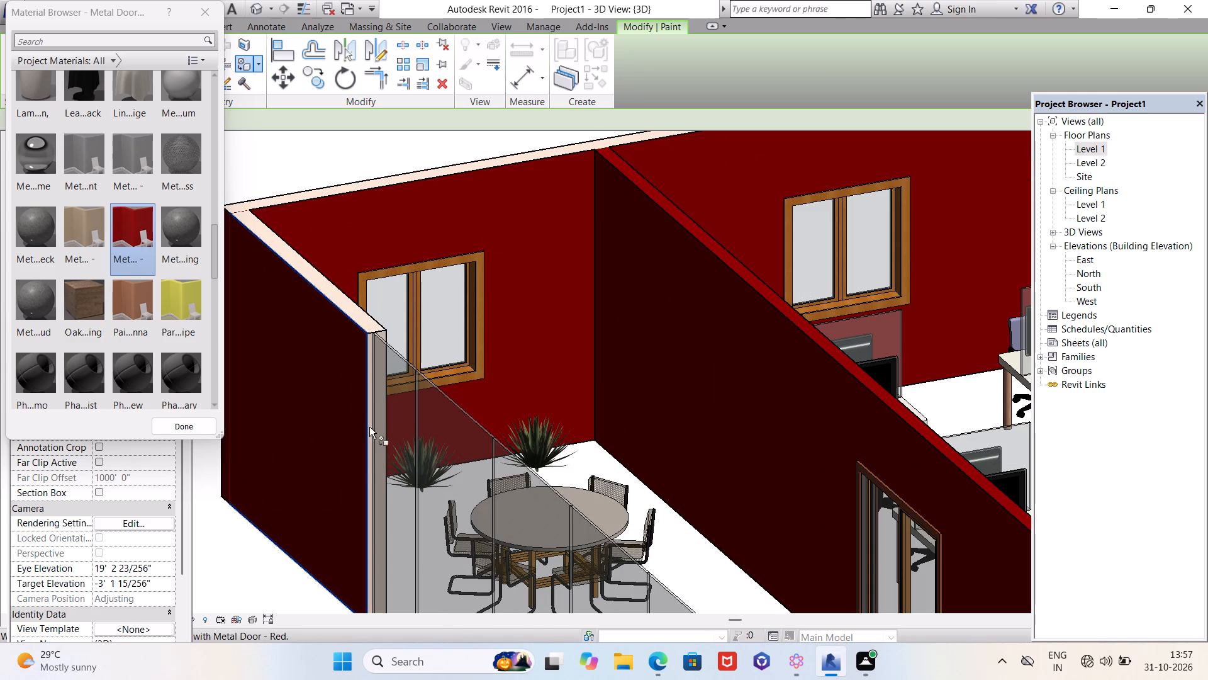
click(371, 429)
scroll(376, 327, up, 5)
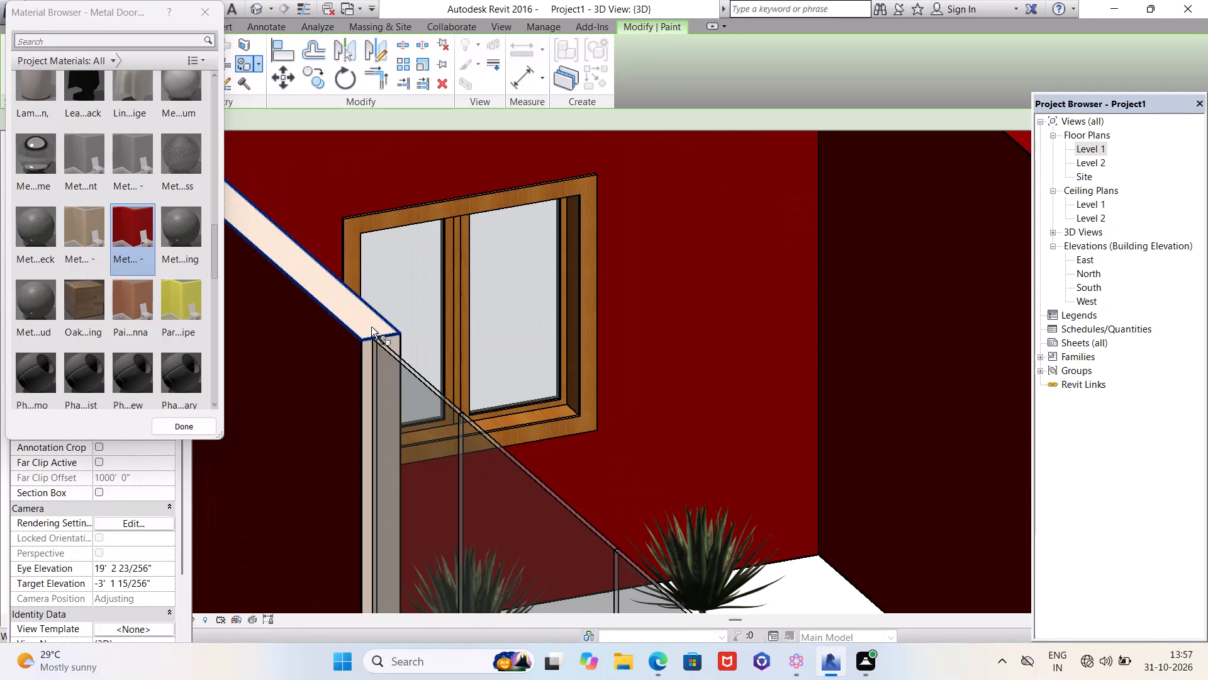
click(371, 327)
click(369, 347)
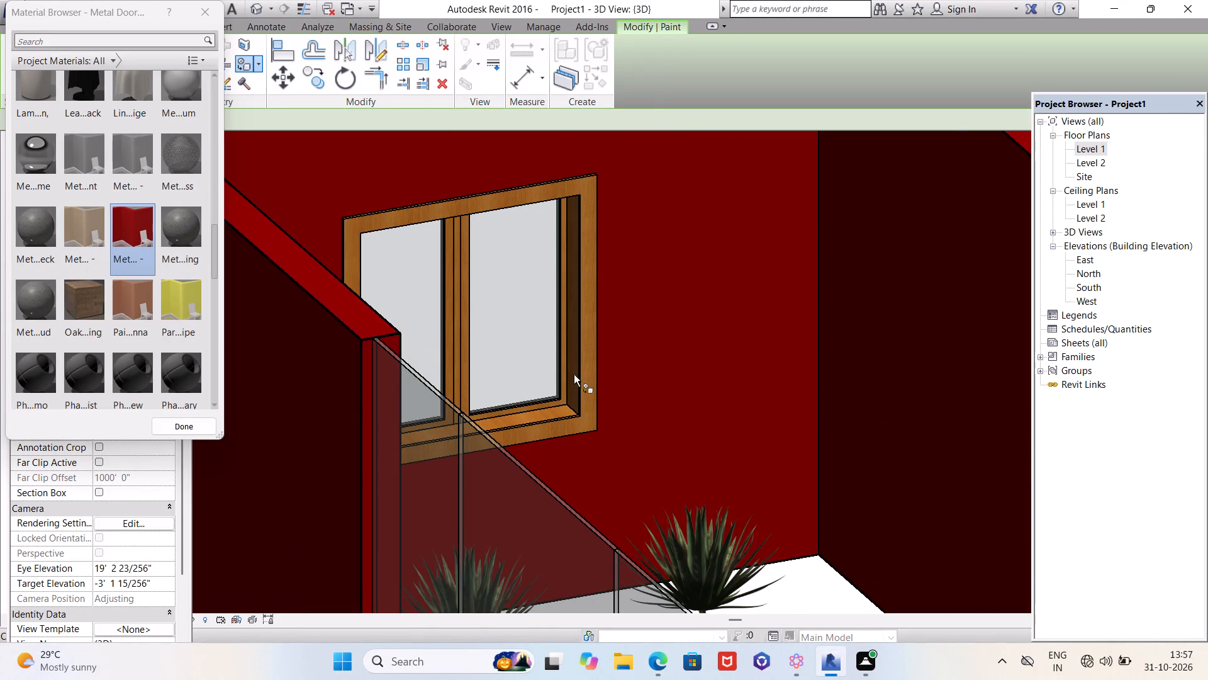
Paint the tops of the workstation-side exterior wall and the short wall at the glazing's entrance end with Metal Door - Red.
scroll(584, 380, down, 5)
scroll(356, 258, up, 4)
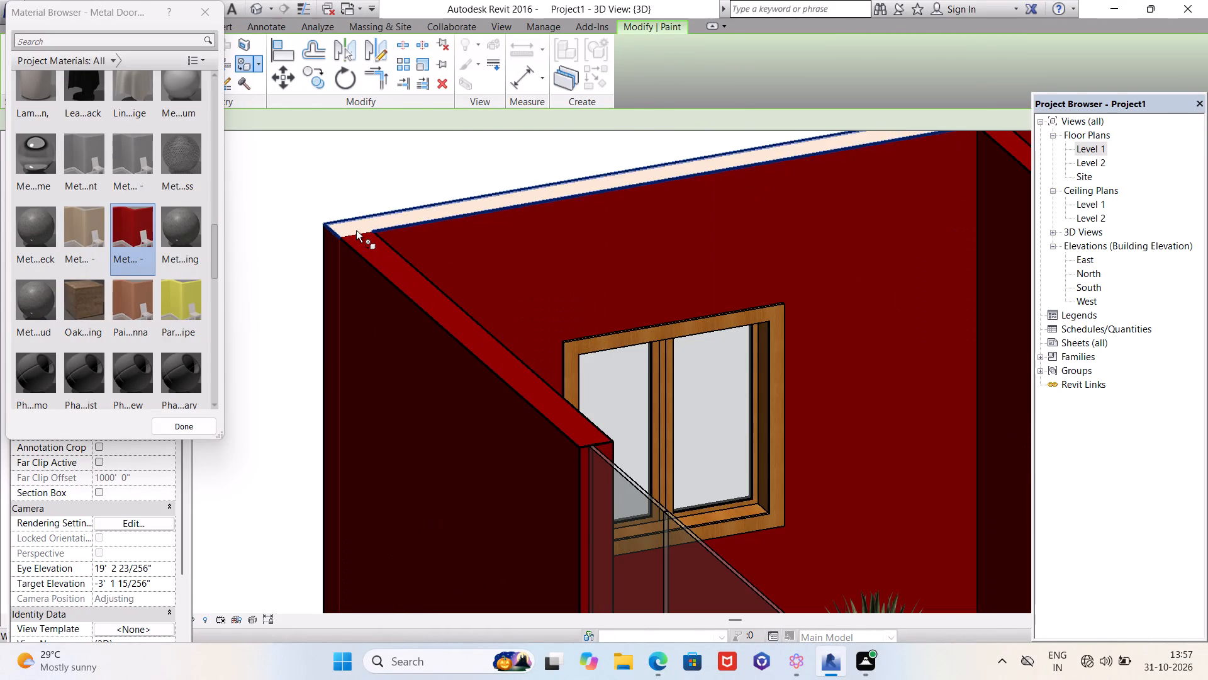
click(355, 227)
scroll(338, 249, down, 8)
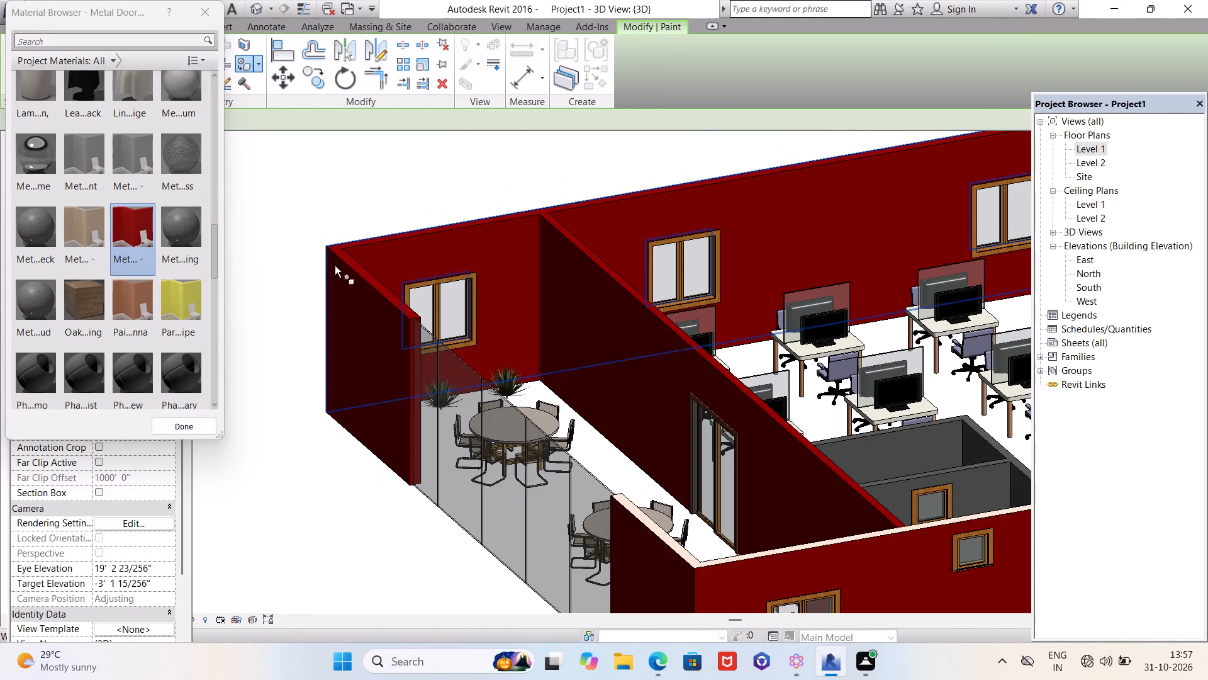
scroll(665, 562, up, 8)
click(690, 536)
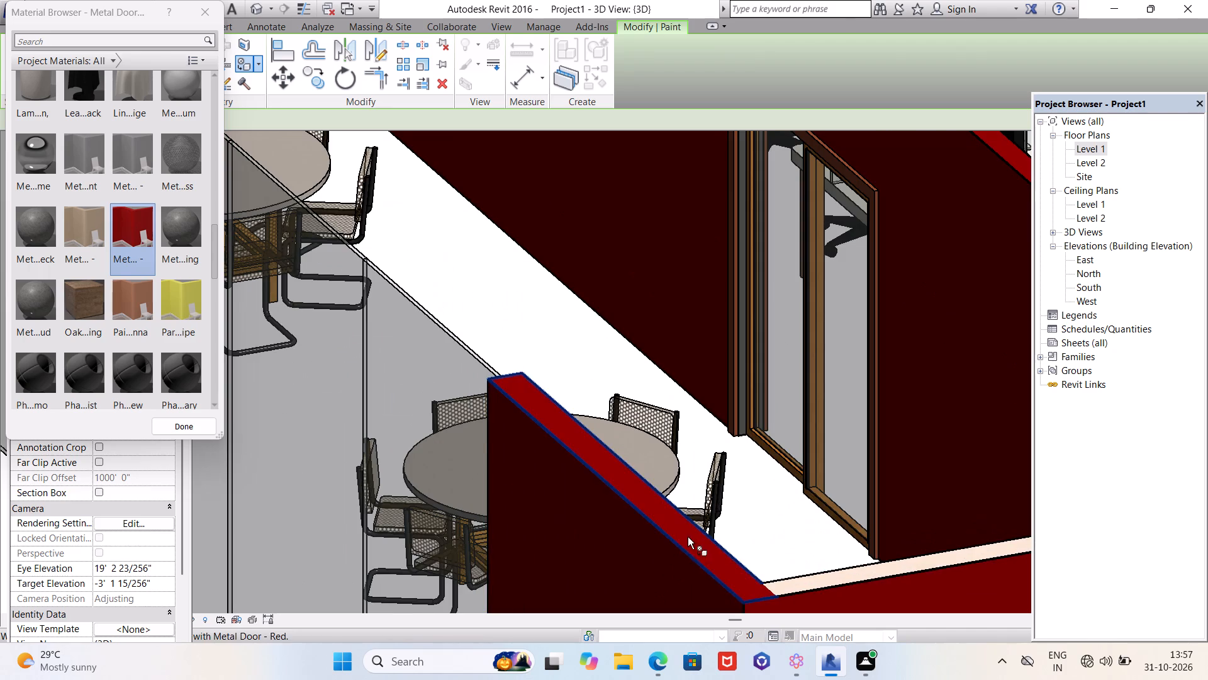
Paint the top face of the exterior wall containing the double entrance door with Metal Door - Red.
click(798, 581)
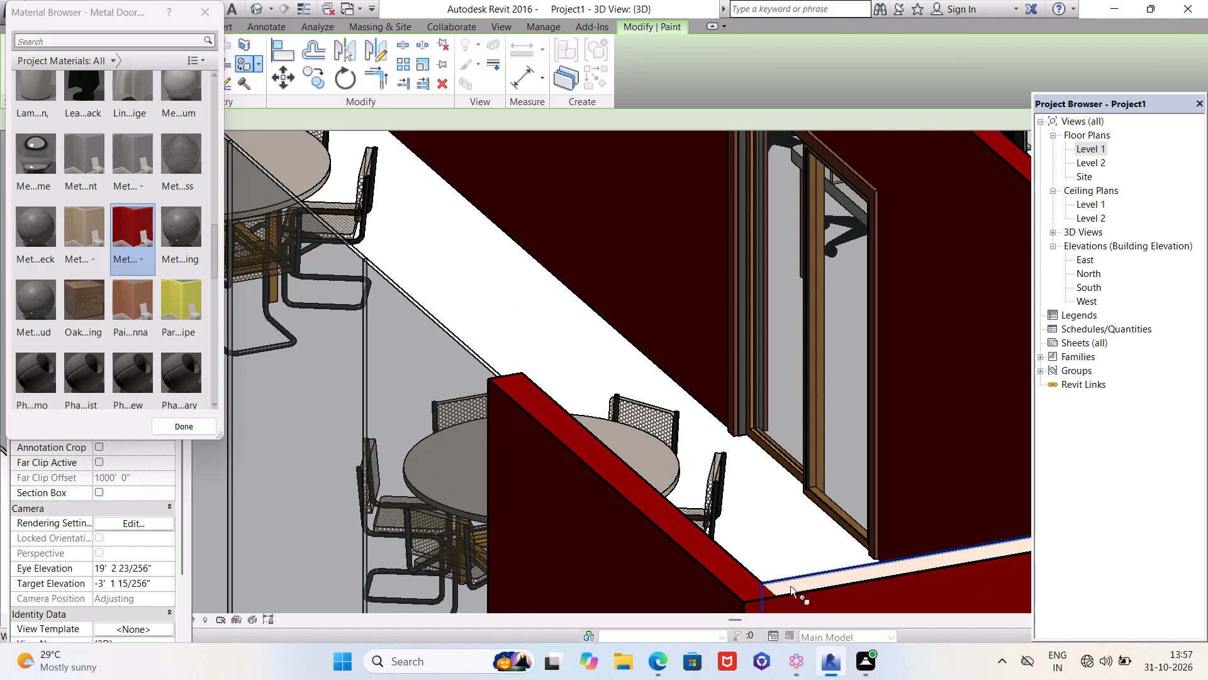
click(806, 580)
scroll(627, 390, down, 11)
middle_click(632, 387)
shift+middle_drag(634, 385, 642, 416)
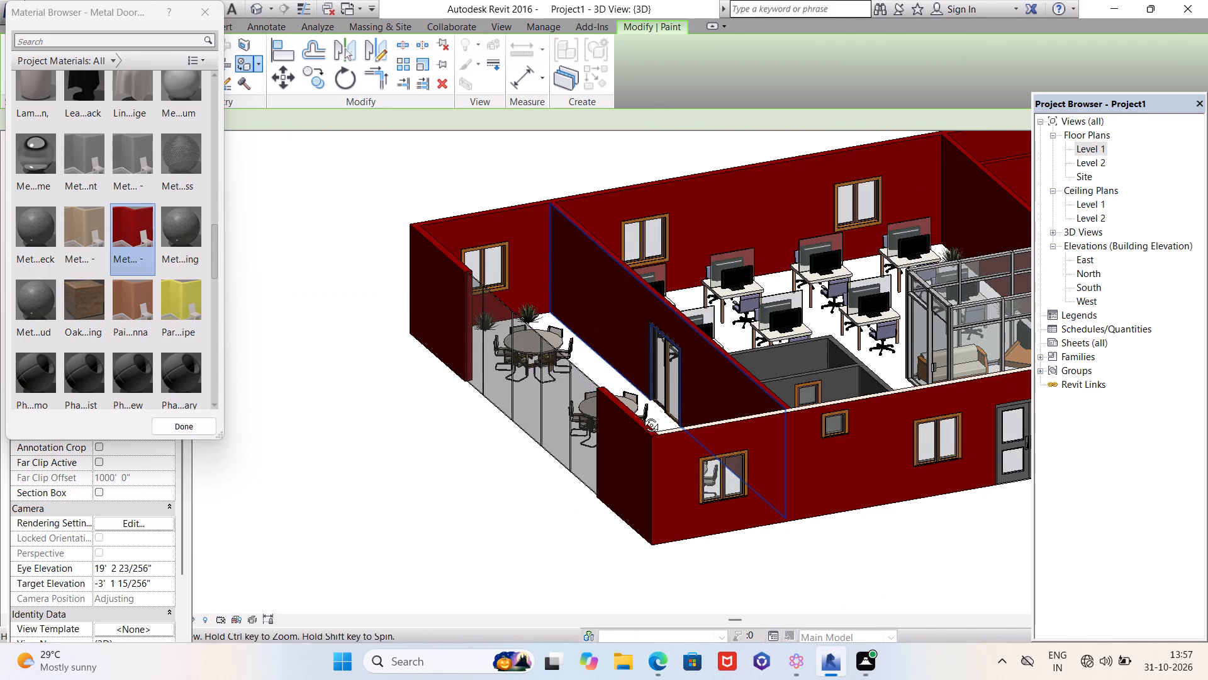
shift+middle_drag(642, 416, 605, 377)
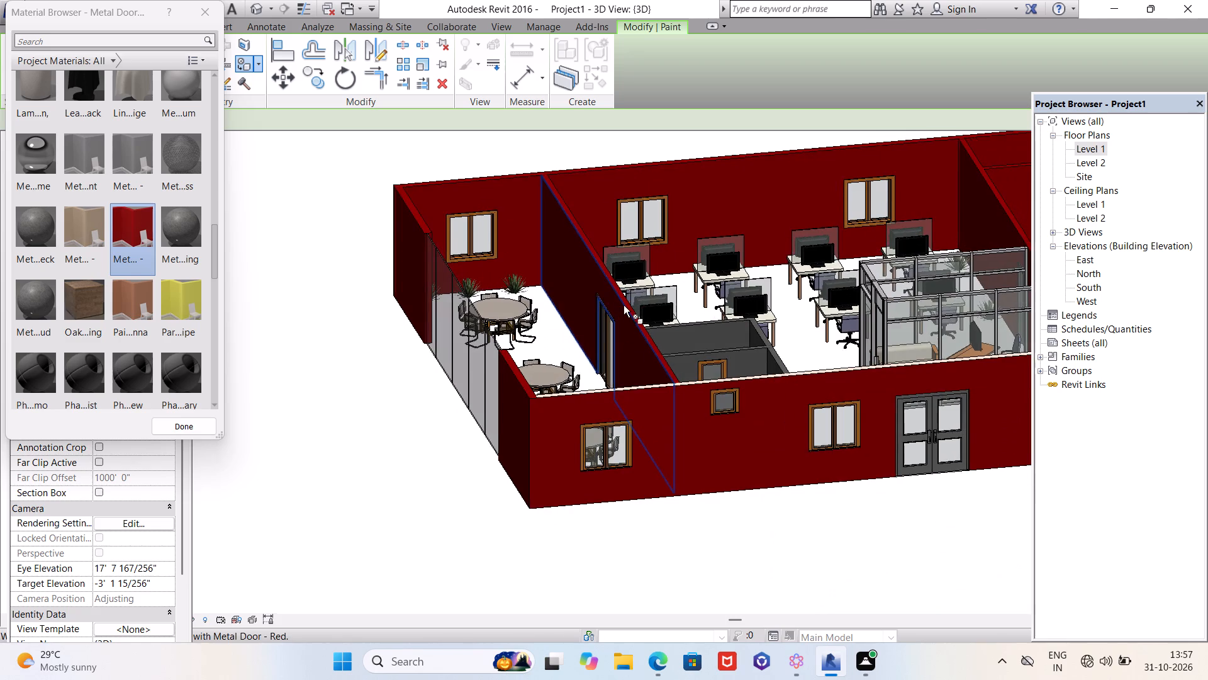
scroll(624, 305, down, 5)
middle_click(417, 293)
shift+middle_drag(422, 287, 423, 479)
scroll(607, 485, up, 4)
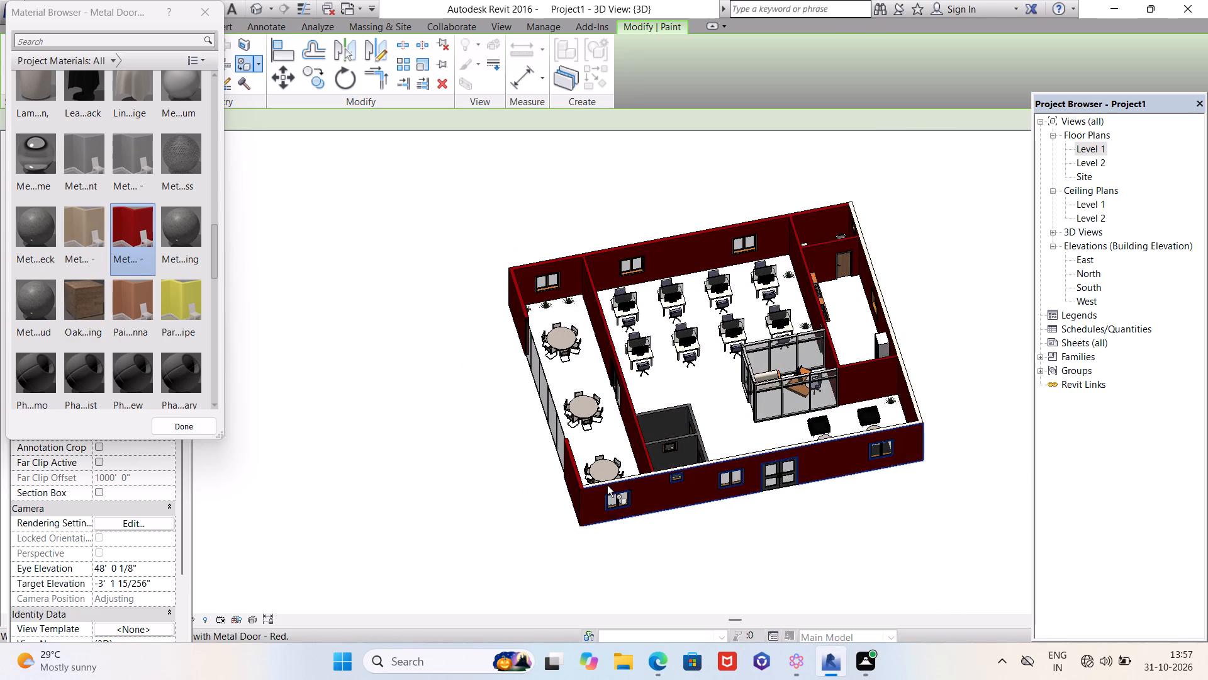
scroll(608, 485, up, 8)
click(613, 476)
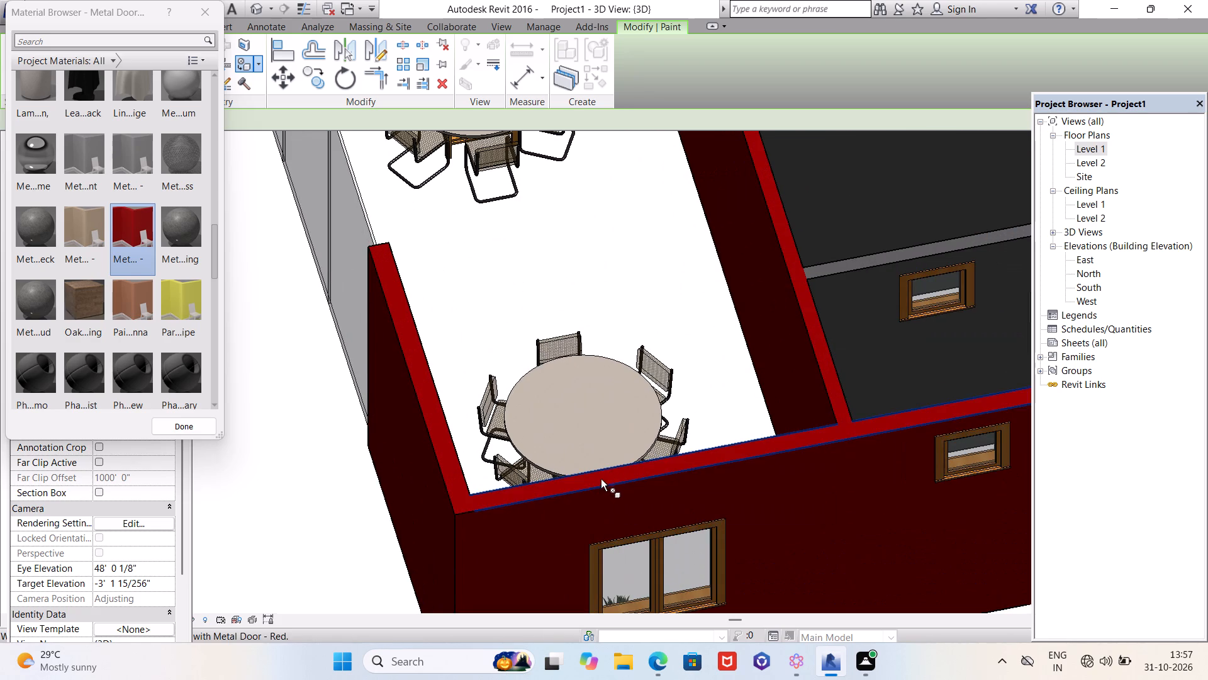
Paint the top face of the kitchen-side exterior wall with Metal Door - Red.
scroll(443, 498, down, 10)
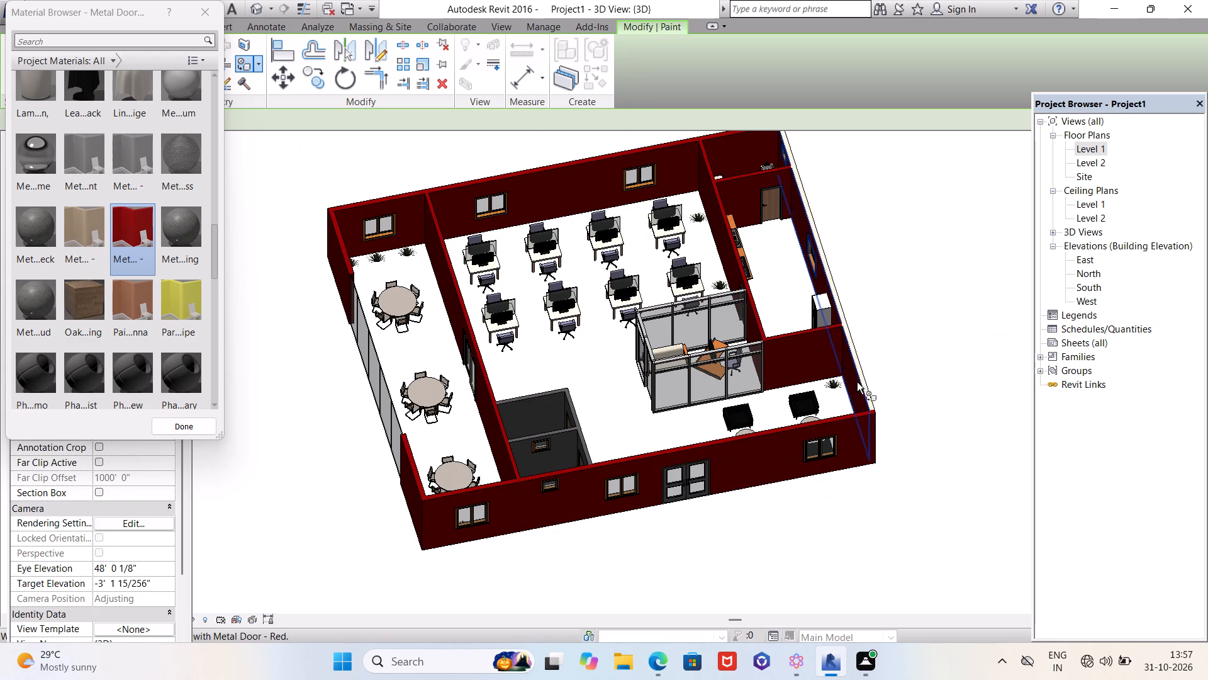
scroll(859, 381, up, 4)
click(870, 383)
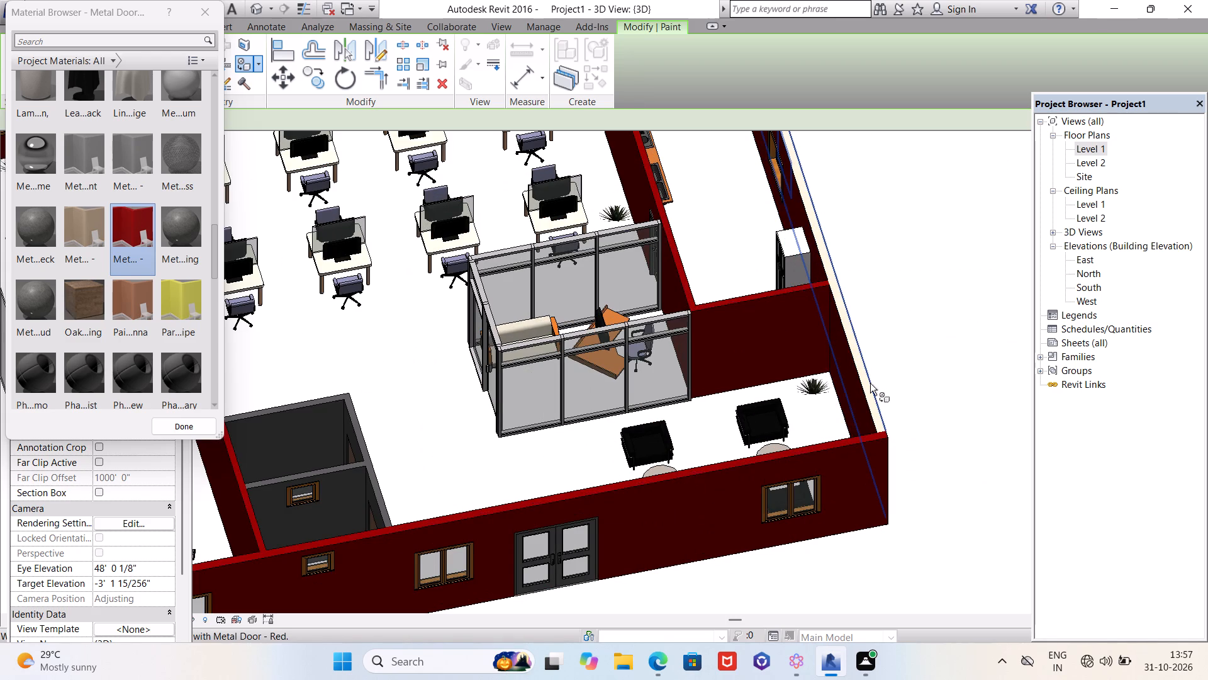
scroll(875, 405, up, 10)
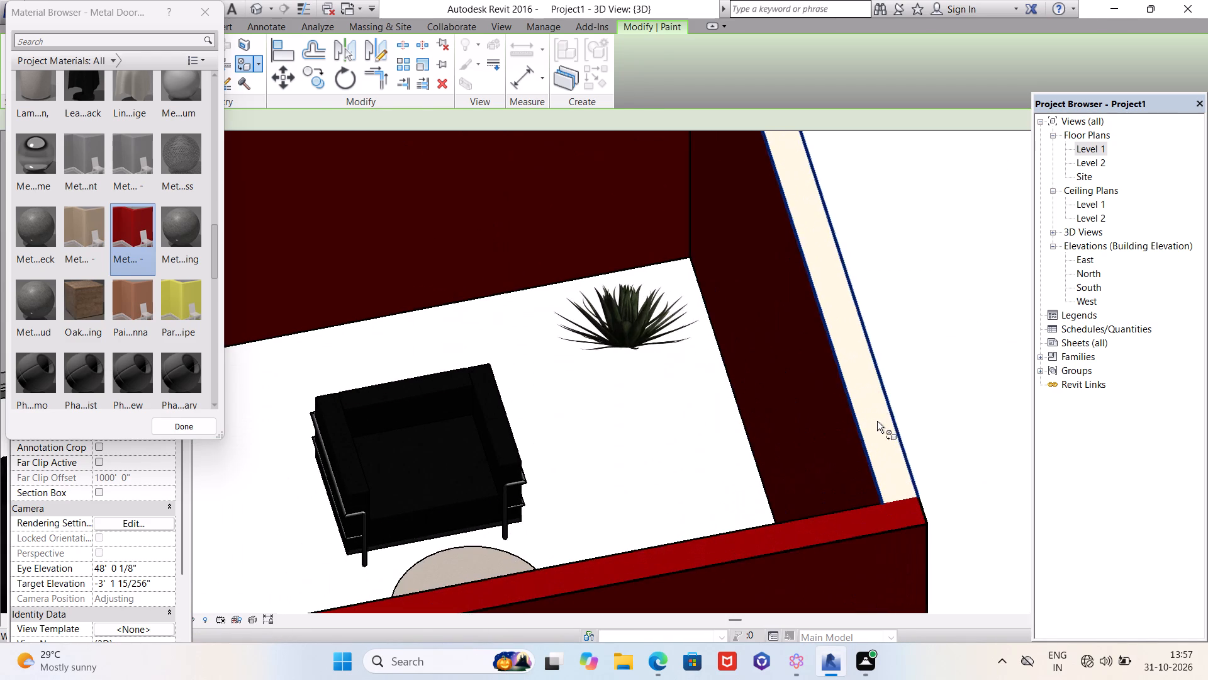
click(877, 422)
Paint the outer face of the long exterior wall behind the workstations with Metal Door - Red.
scroll(877, 422, down, 16)
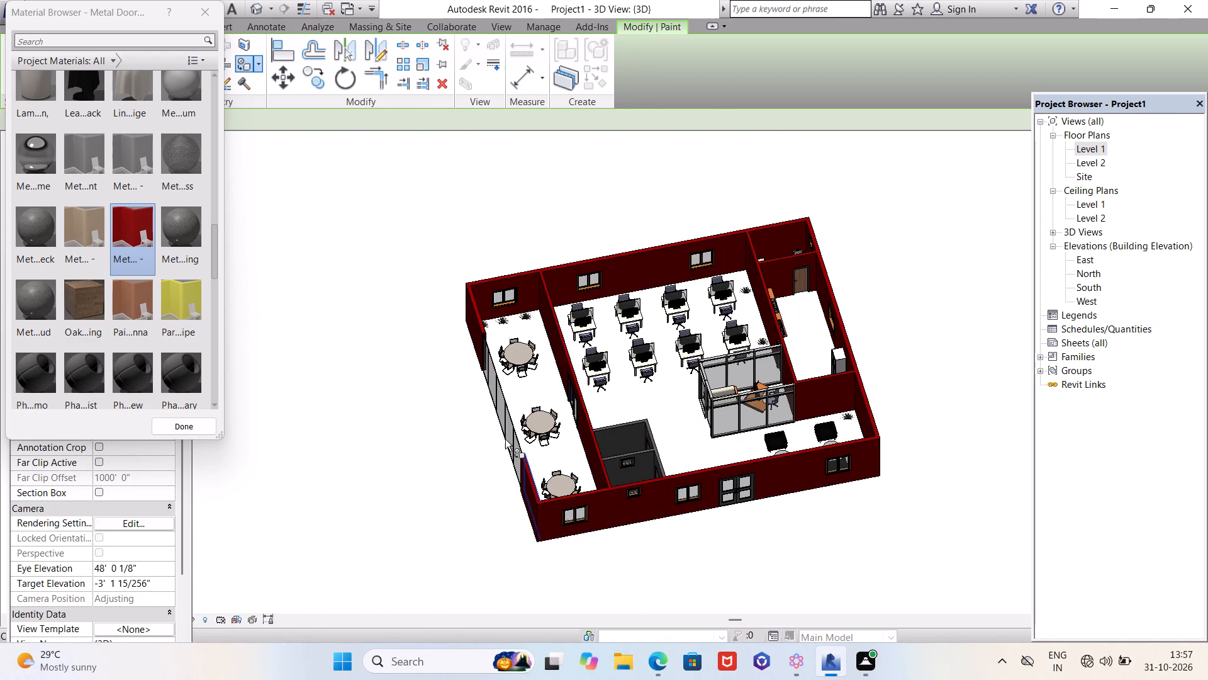
shift+middle_drag(488, 436, 835, 466)
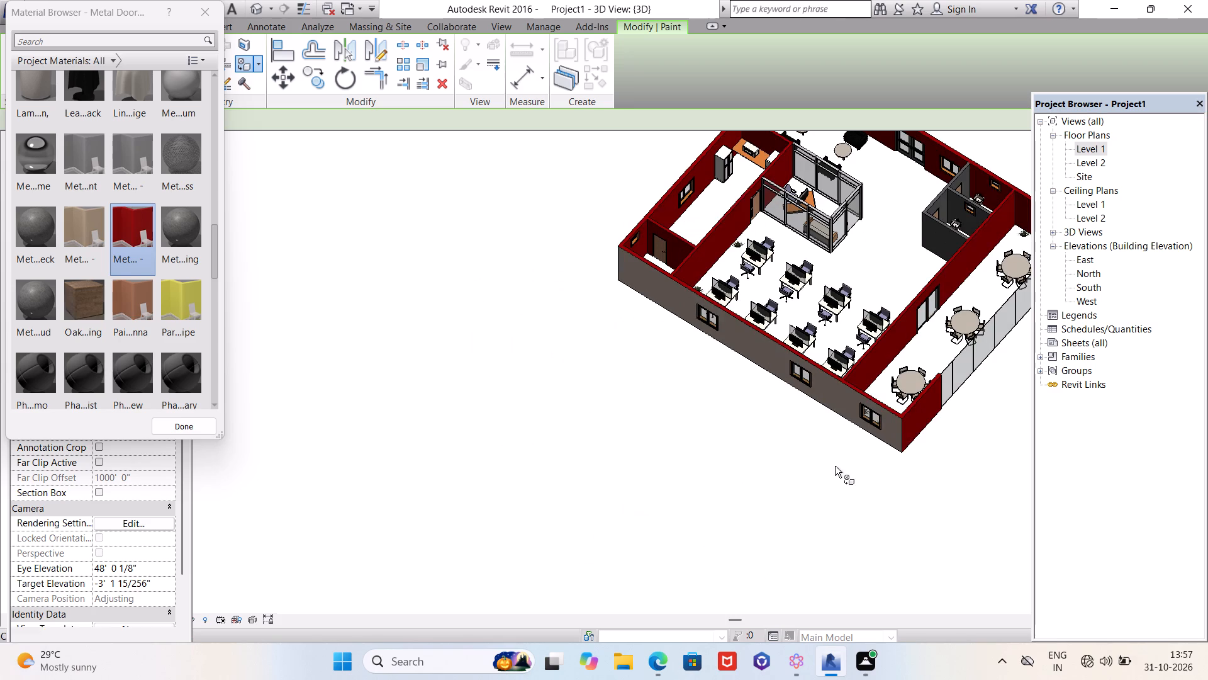
scroll(651, 278, up, 4)
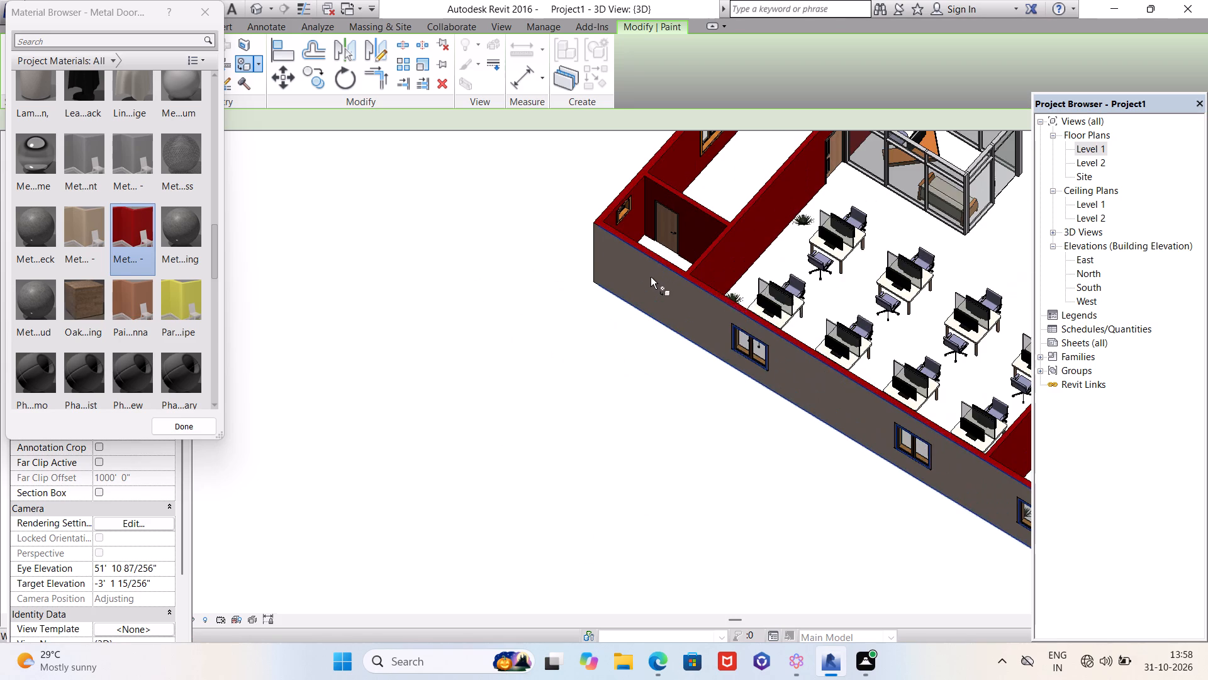
click(651, 277)
Paint the undersides of the kitchen-side and workstation-side exterior walls with Metal Door - Red.
scroll(339, 504, down, 5)
shift+middle_drag(313, 502, 348, 495)
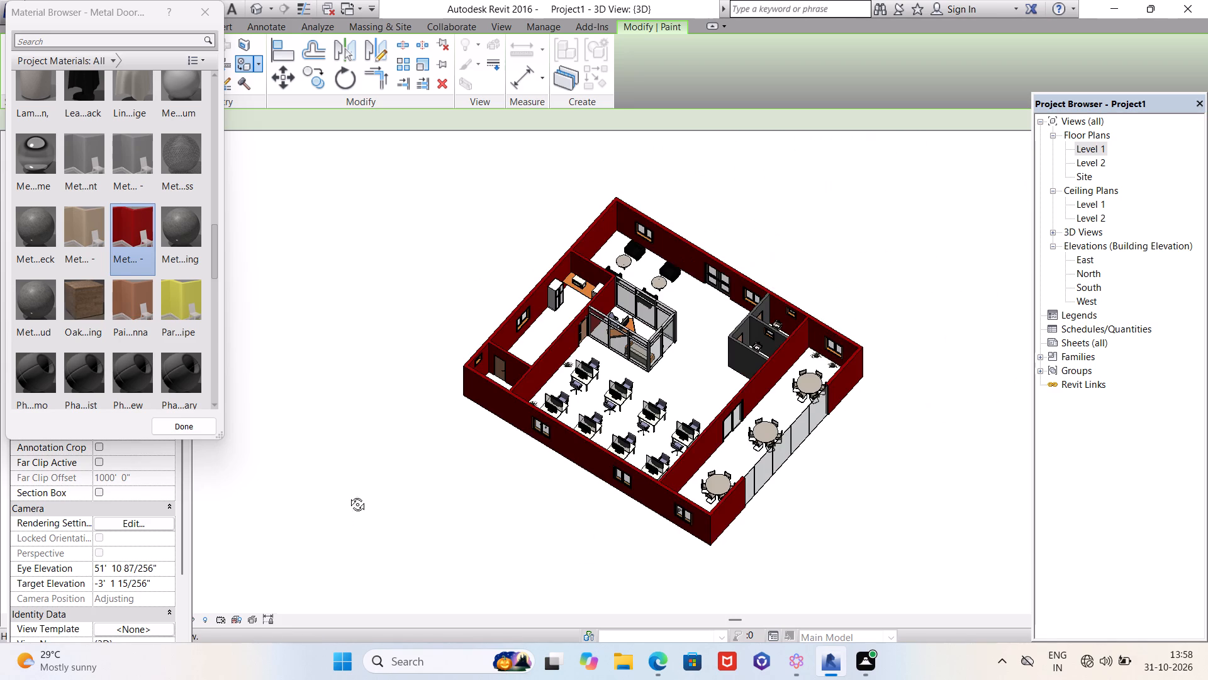
shift+middle_drag(348, 495, 544, 176)
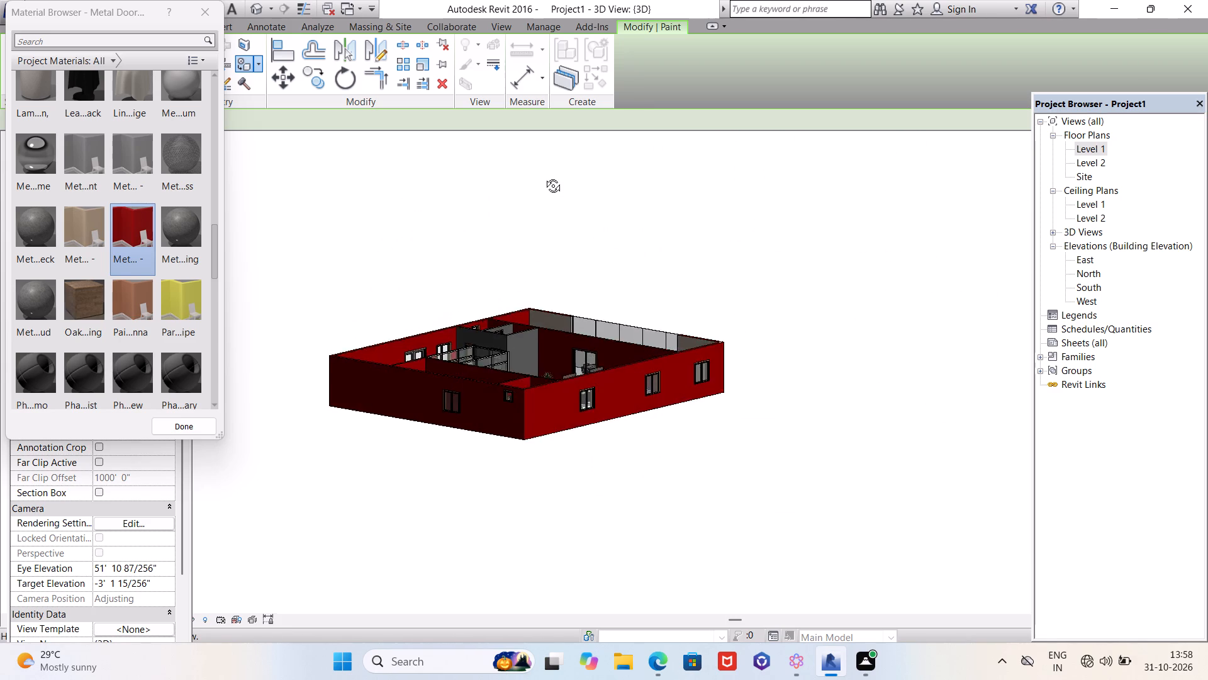
shift+middle_drag(544, 176, 542, 40)
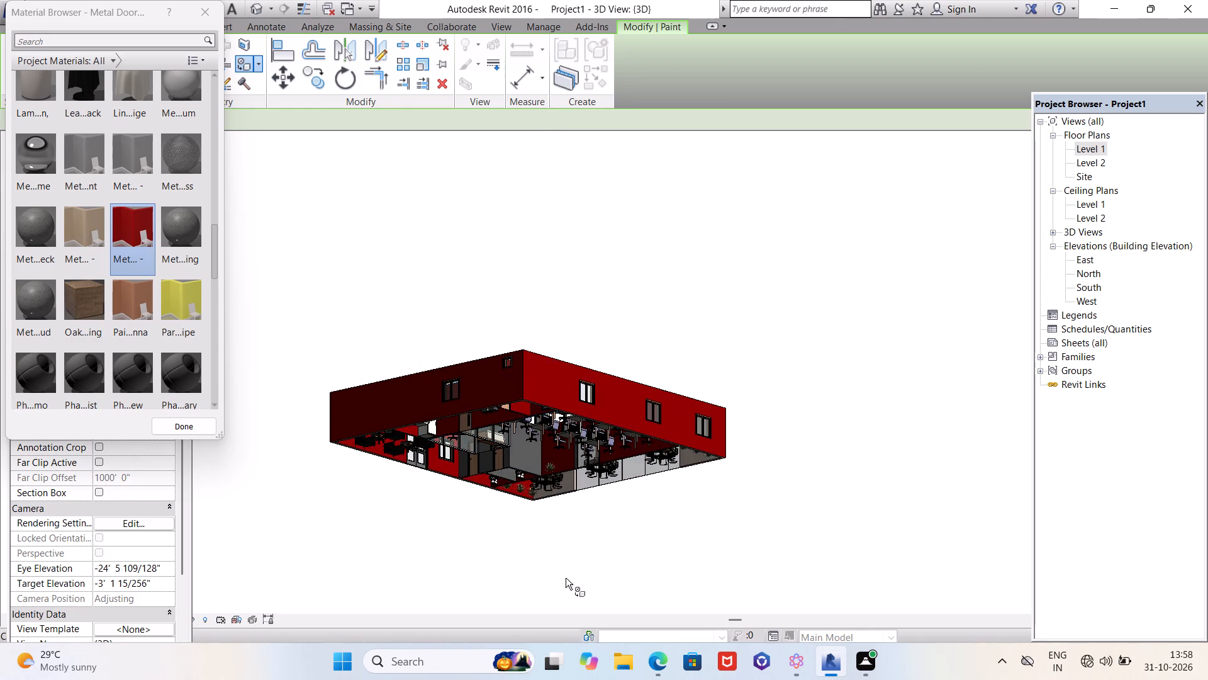
shift+middle_drag(567, 570, 537, 340)
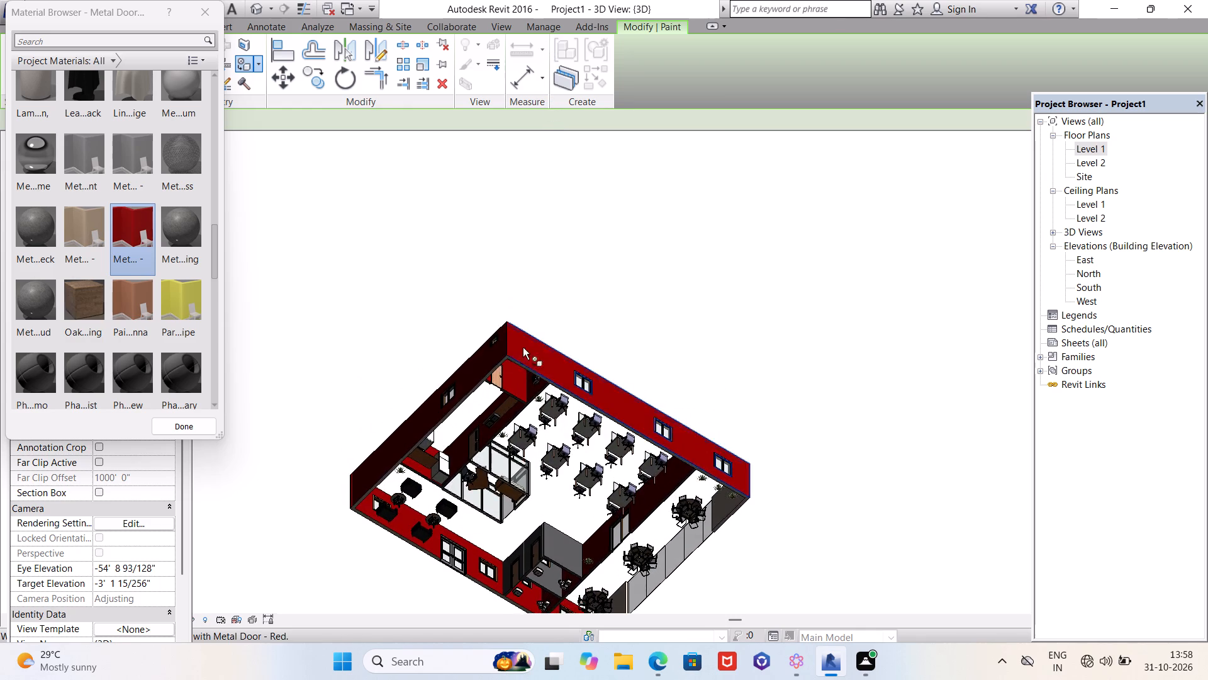
scroll(493, 366, up, 5)
scroll(500, 387, down, 2)
scroll(506, 373, up, 14)
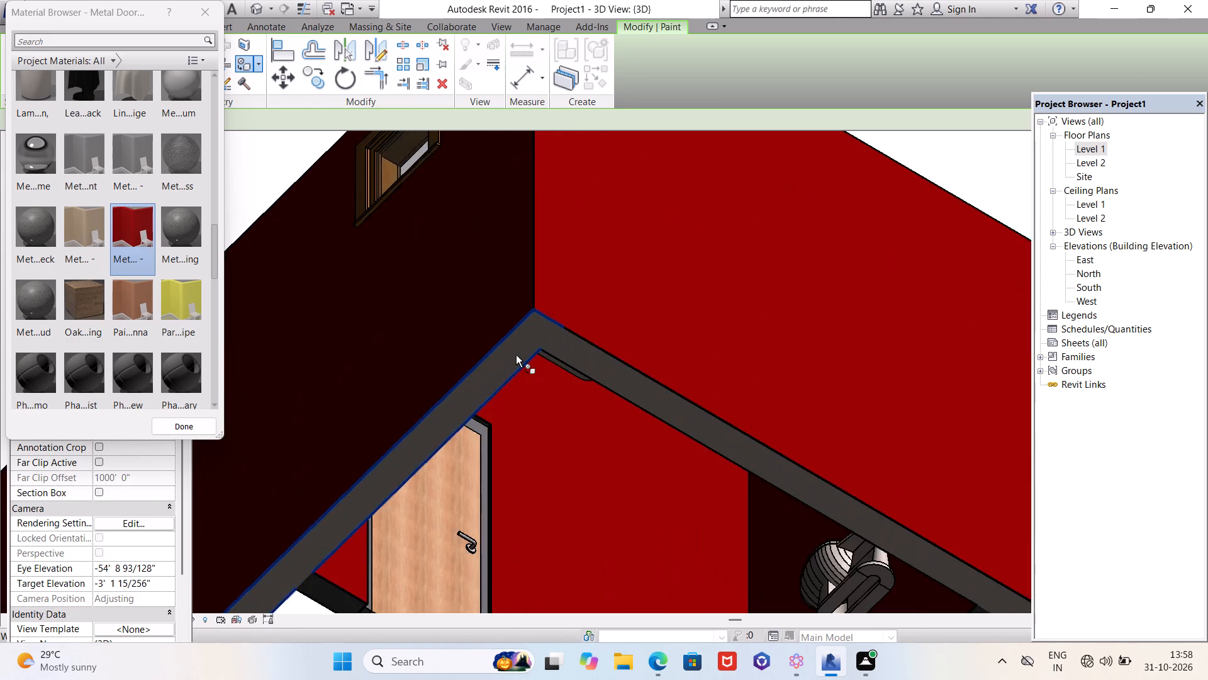
scroll(516, 355, up, 6)
click(516, 356)
click(666, 357)
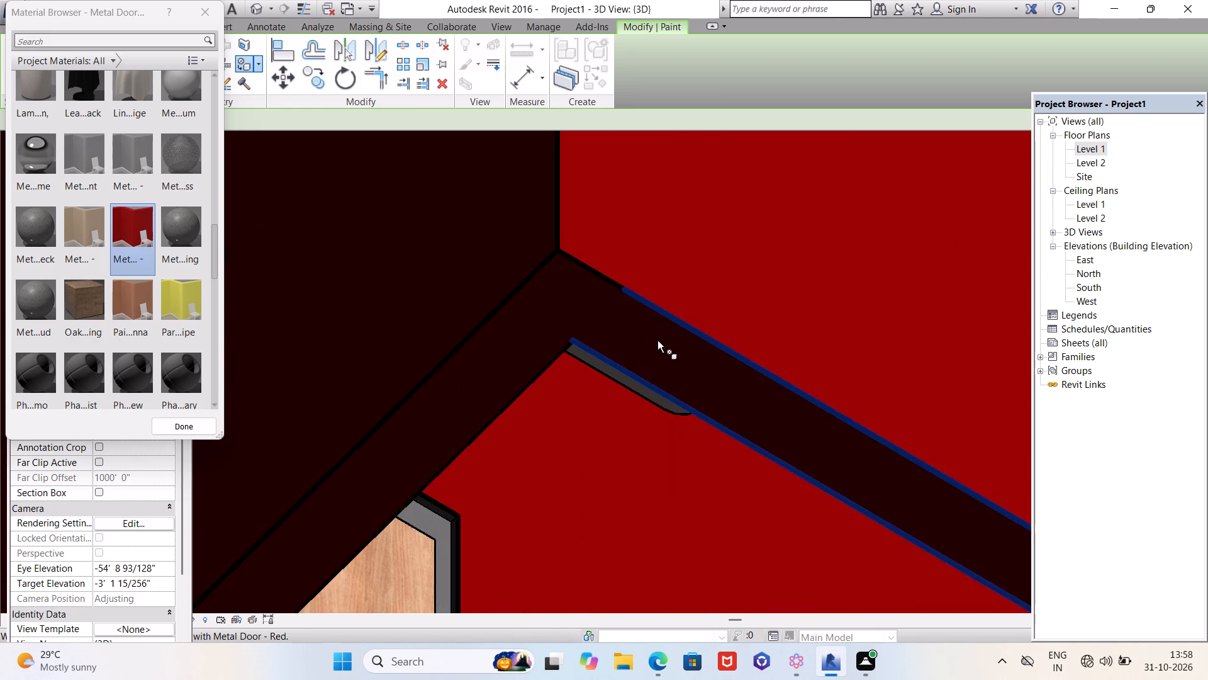
Paint the underside of the exterior wall containing the double entrance door with Metal Door - Red.
scroll(657, 337, down, 10)
scroll(658, 336, up, 1)
scroll(658, 336, down, 11)
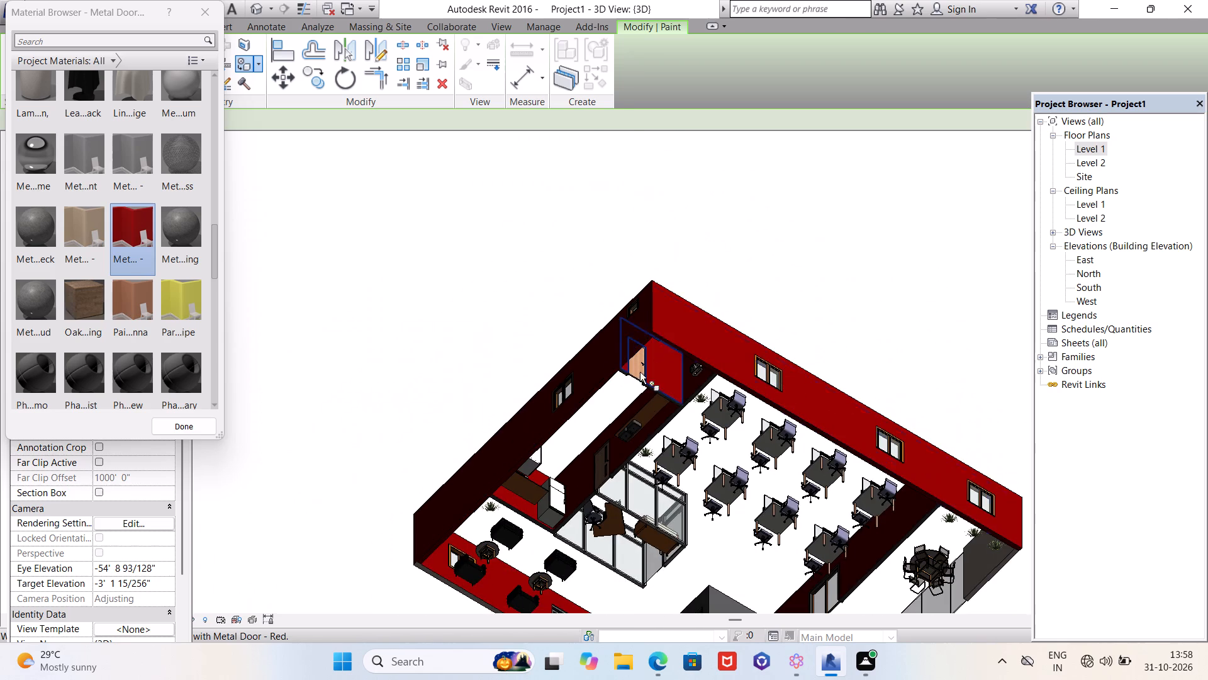
middle_drag(589, 459, 556, 219)
scroll(736, 513, up, 5)
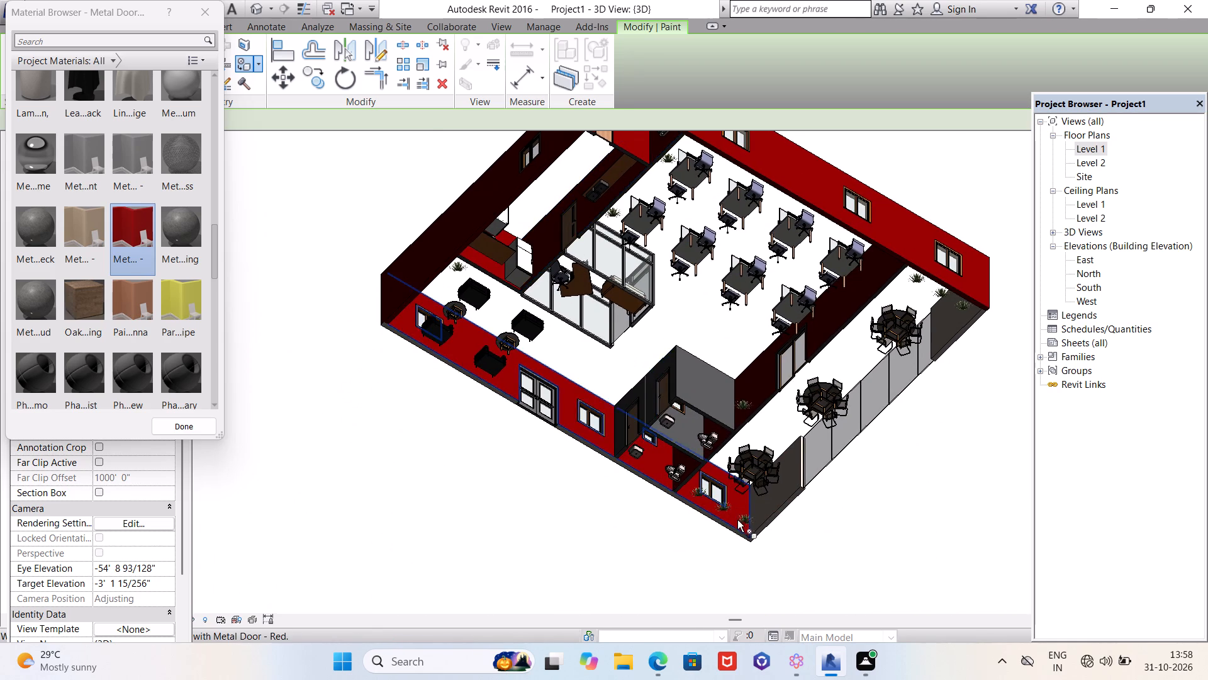
scroll(735, 527, up, 13)
click(679, 548)
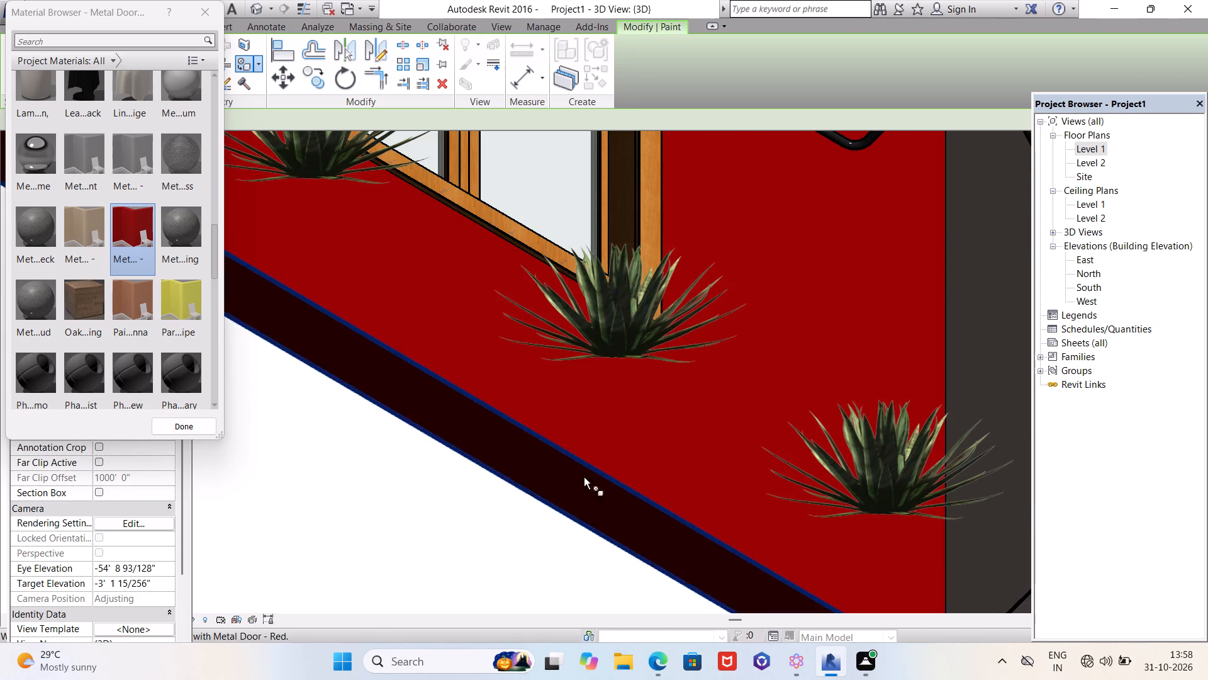
Paint the underside, inner face and glazing-side end of the short wall adjoining the entrance wall with Metal Door - Red.
scroll(512, 390, down, 5)
click(810, 471)
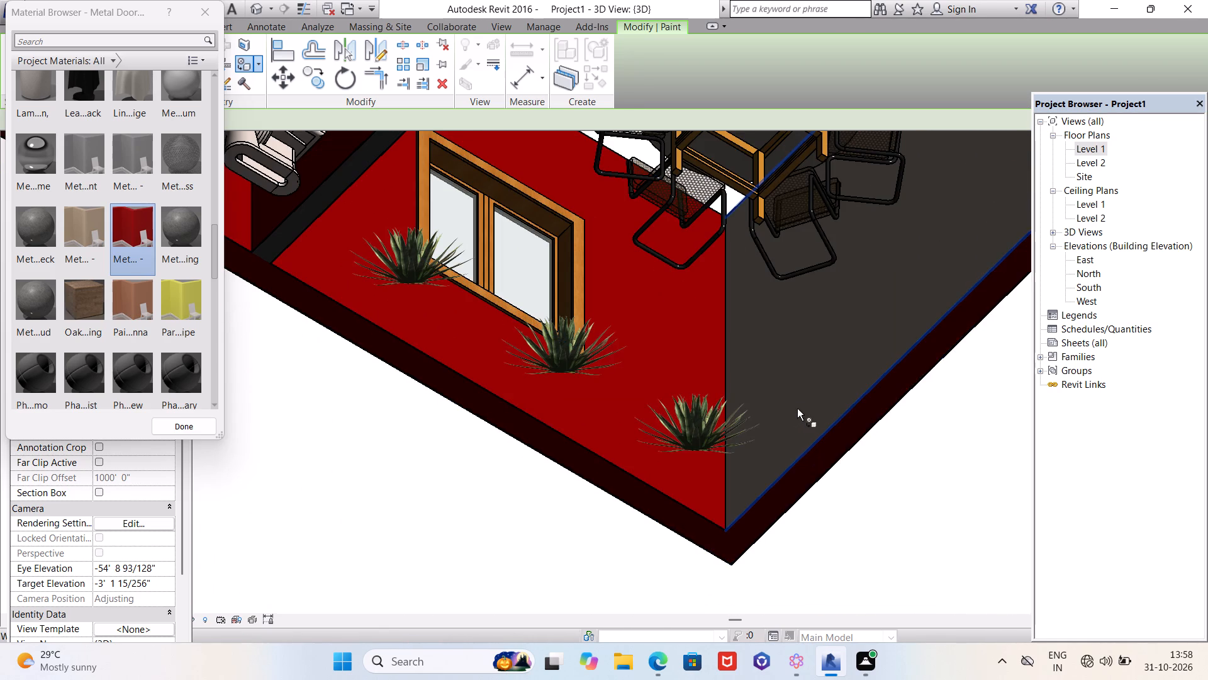
click(800, 404)
scroll(641, 506, down, 6)
scroll(564, 513, down, 3)
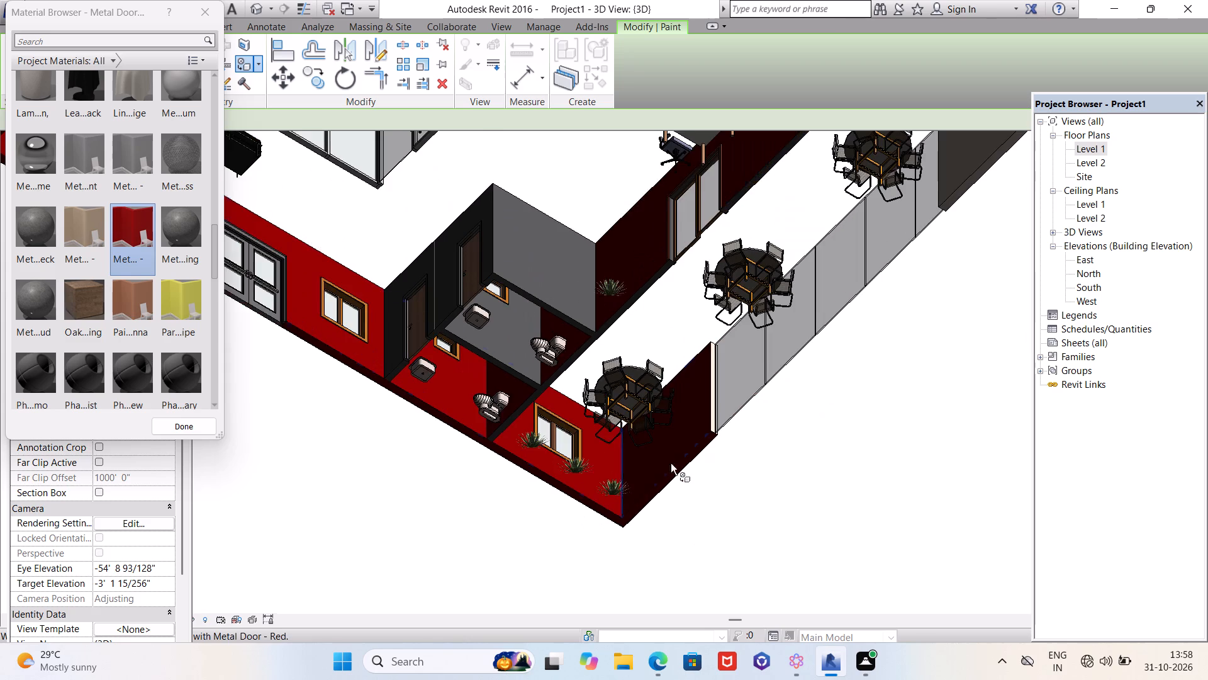
scroll(715, 436, up, 9)
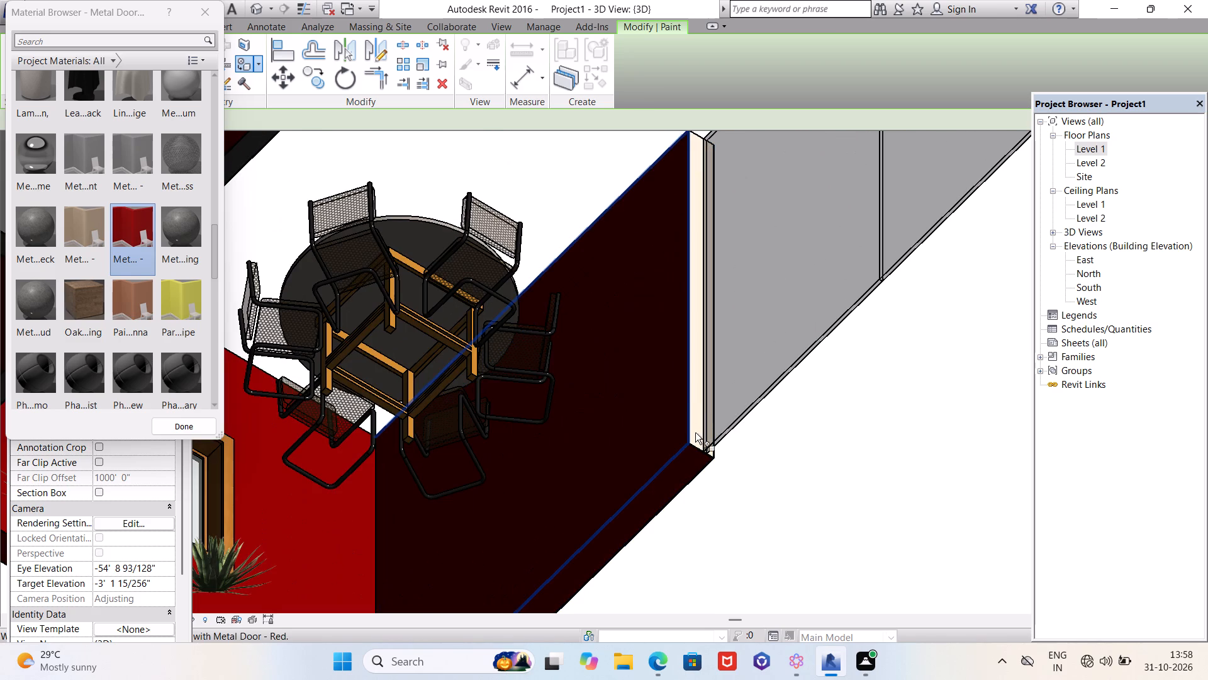
scroll(695, 435, up, 11)
click(698, 441)
Paint the underside of the glazed-door partition between the round-table room and the toilets with Metal Door - Red.
scroll(698, 441, down, 20)
scroll(698, 441, down, 4)
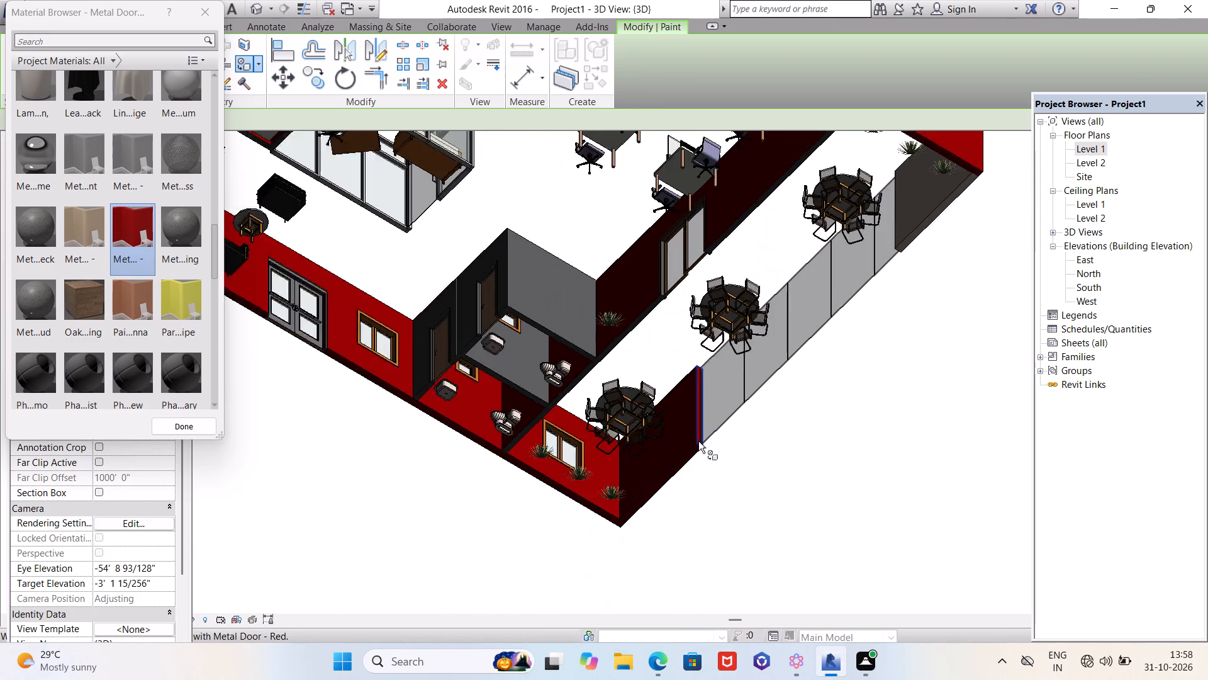
scroll(630, 400, up, 5)
scroll(621, 386, down, 1)
scroll(621, 386, up, 5)
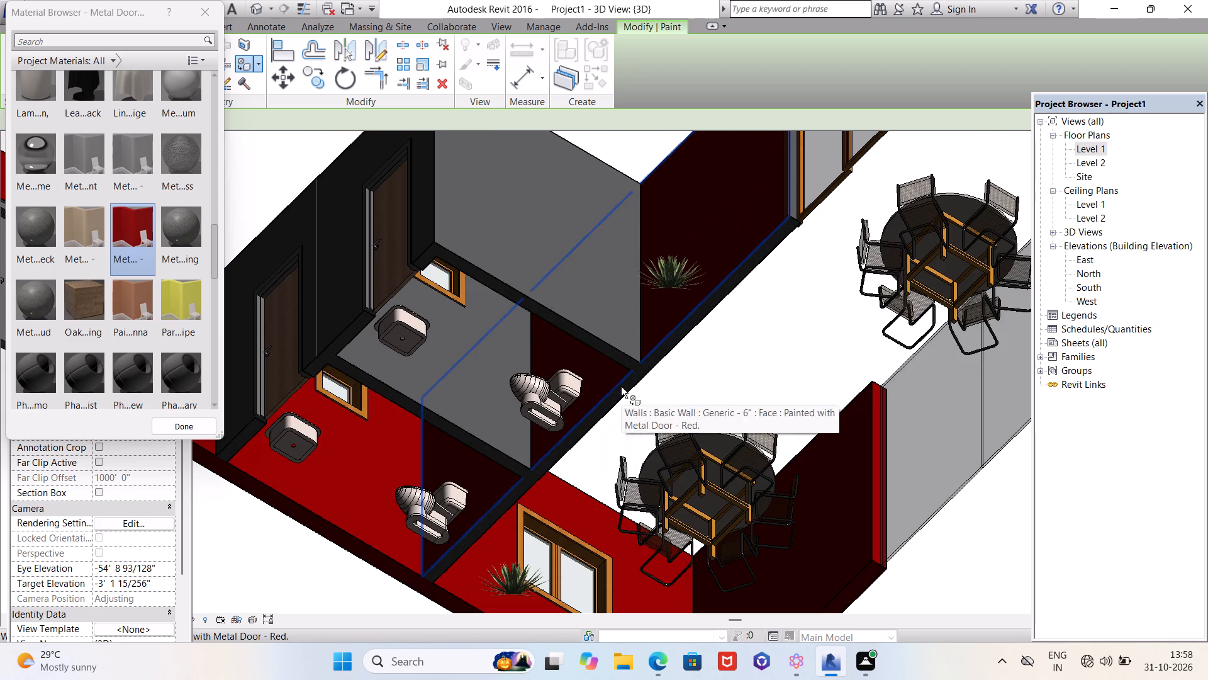
click(622, 389)
scroll(626, 390, up, 8)
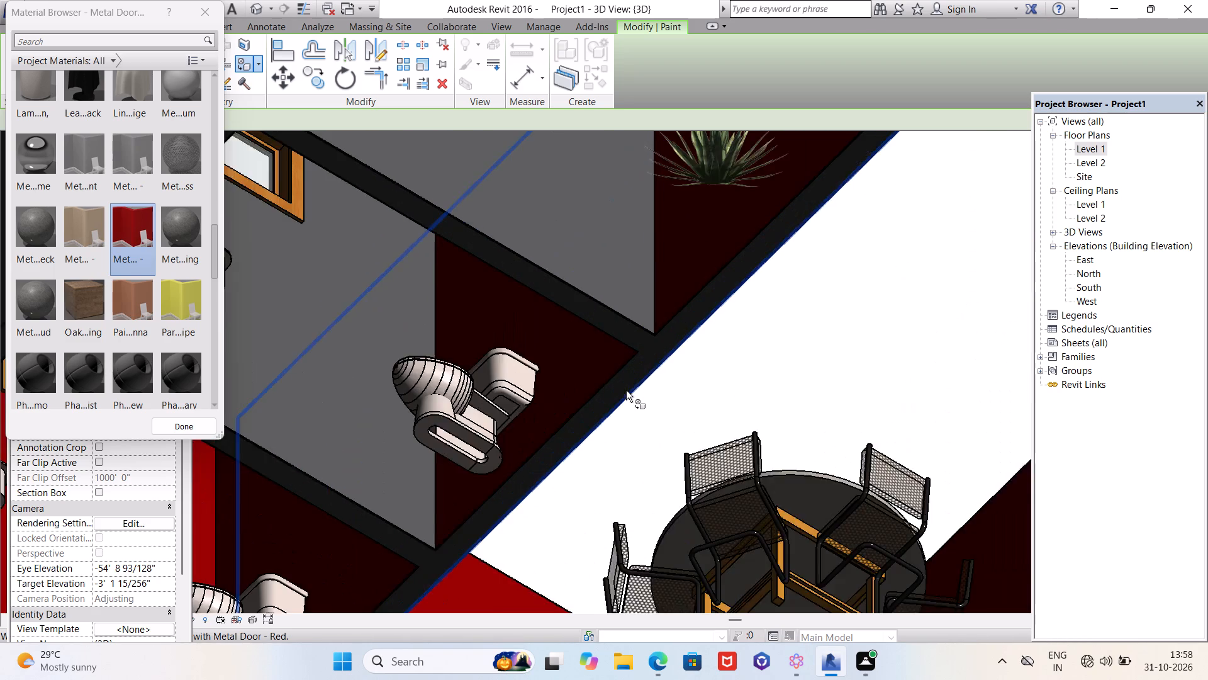
scroll(626, 390, up, 2)
click(629, 395)
click(625, 386)
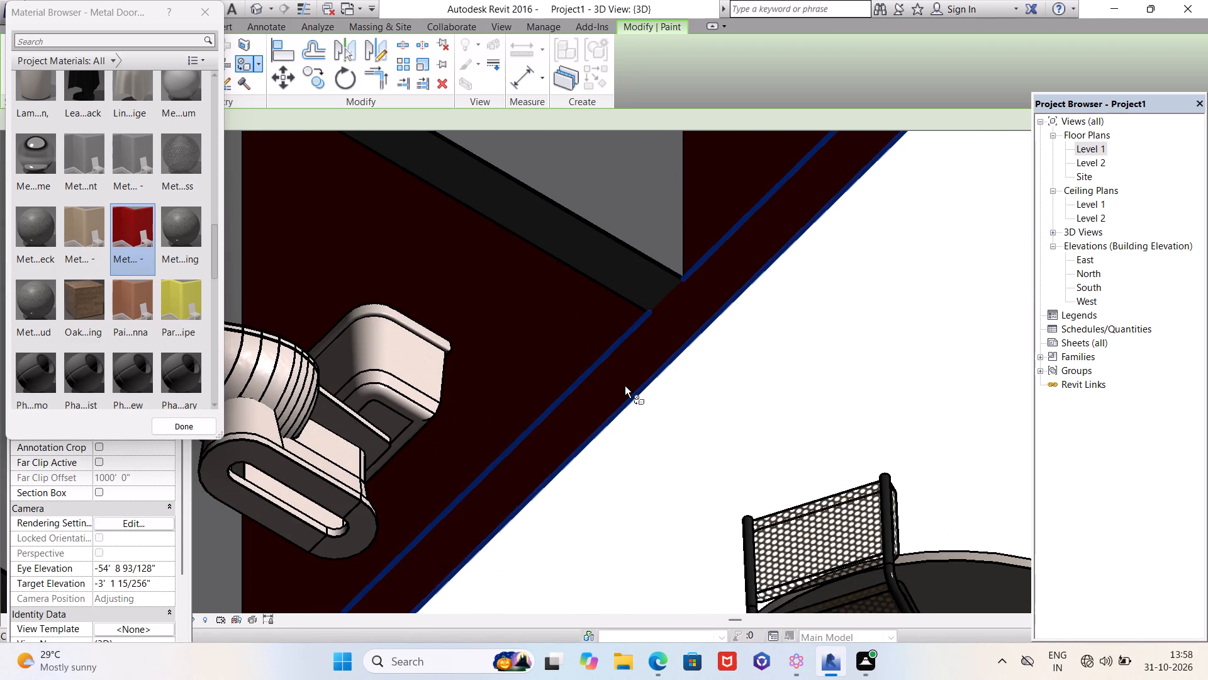
Paint the undersides and workstation-facing faces of the toilets' end partition and dividing partition with Metal Door - Red.
click(618, 280)
click(645, 239)
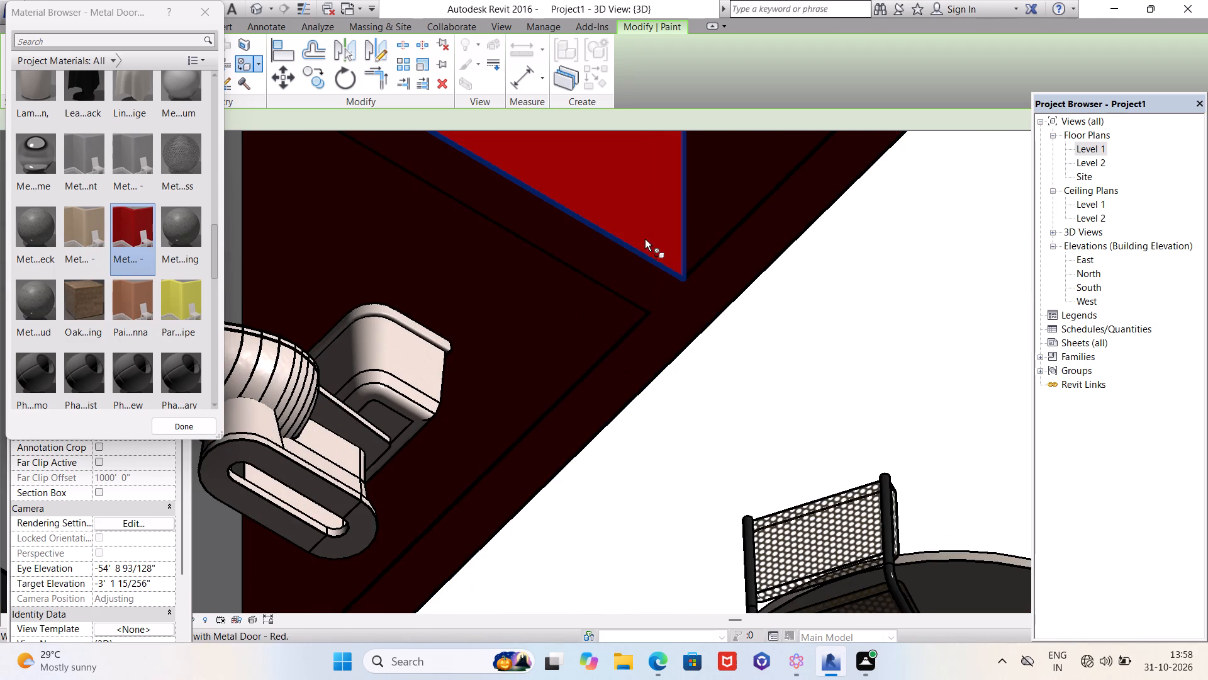
scroll(673, 295, down, 8)
scroll(452, 417, up, 4)
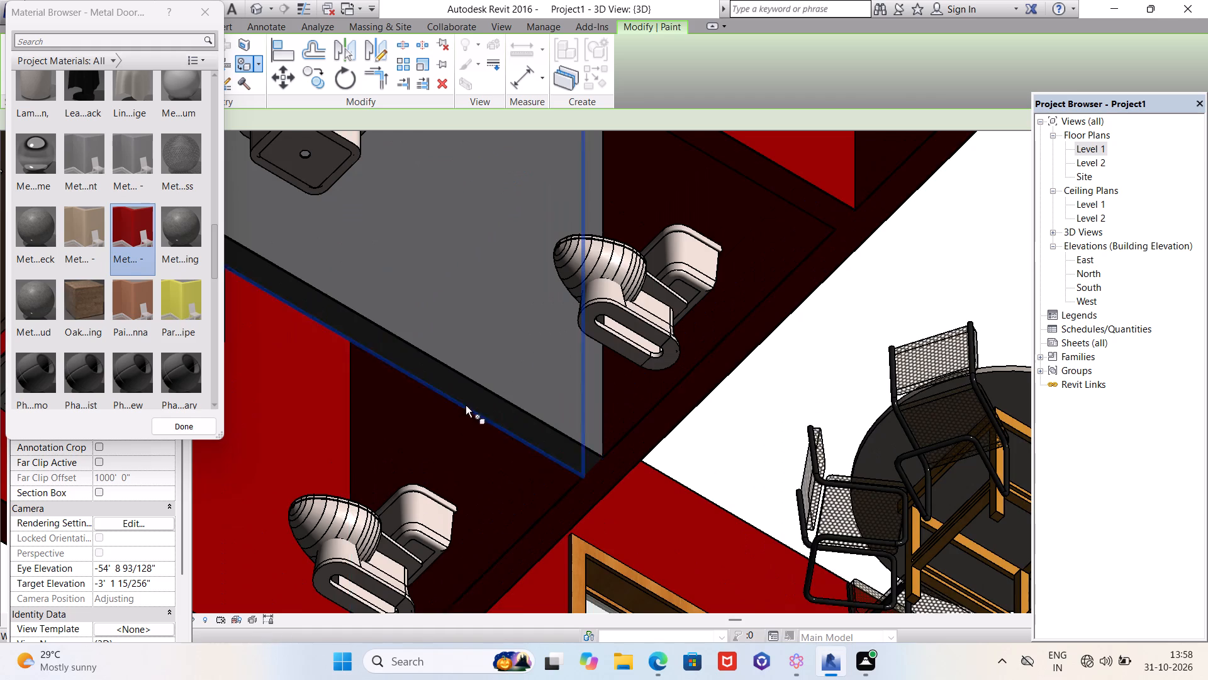
scroll(498, 387, up, 6)
click(483, 401)
click(532, 351)
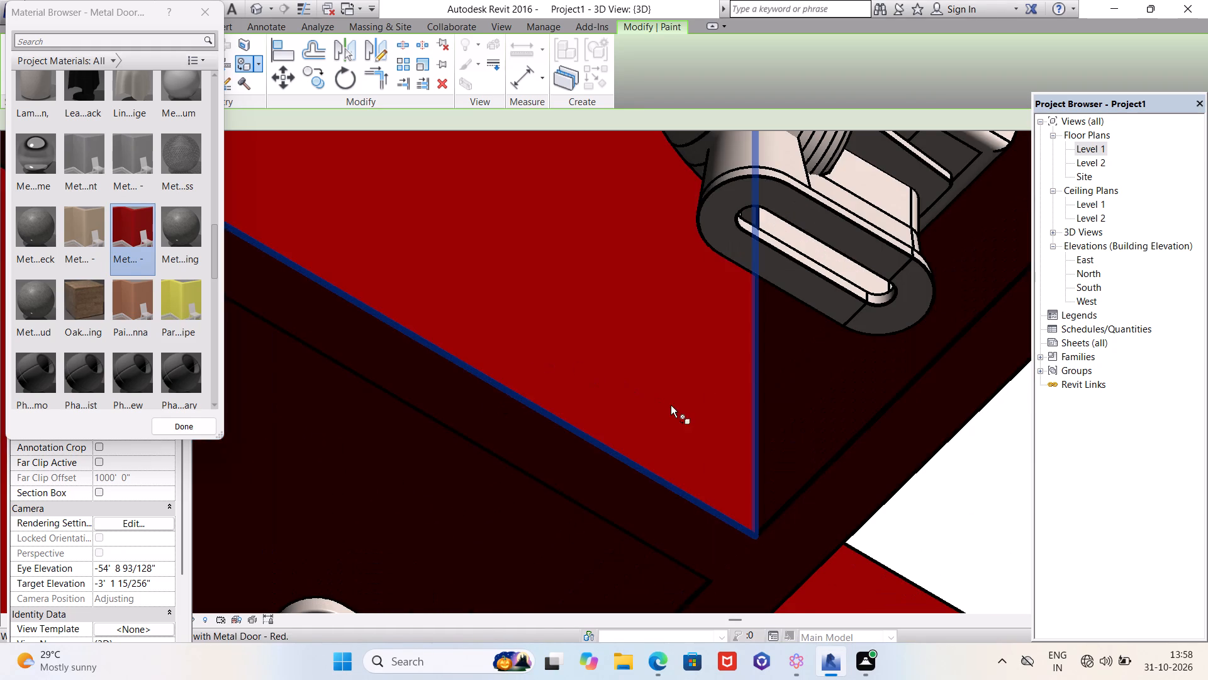
Paint the entrance-side toilet's door wall with Metal Door - Red on its outer face, underside and door-opening reveal.
scroll(693, 414, down, 11)
scroll(469, 339, up, 3)
scroll(457, 339, down, 2)
scroll(447, 341, up, 1)
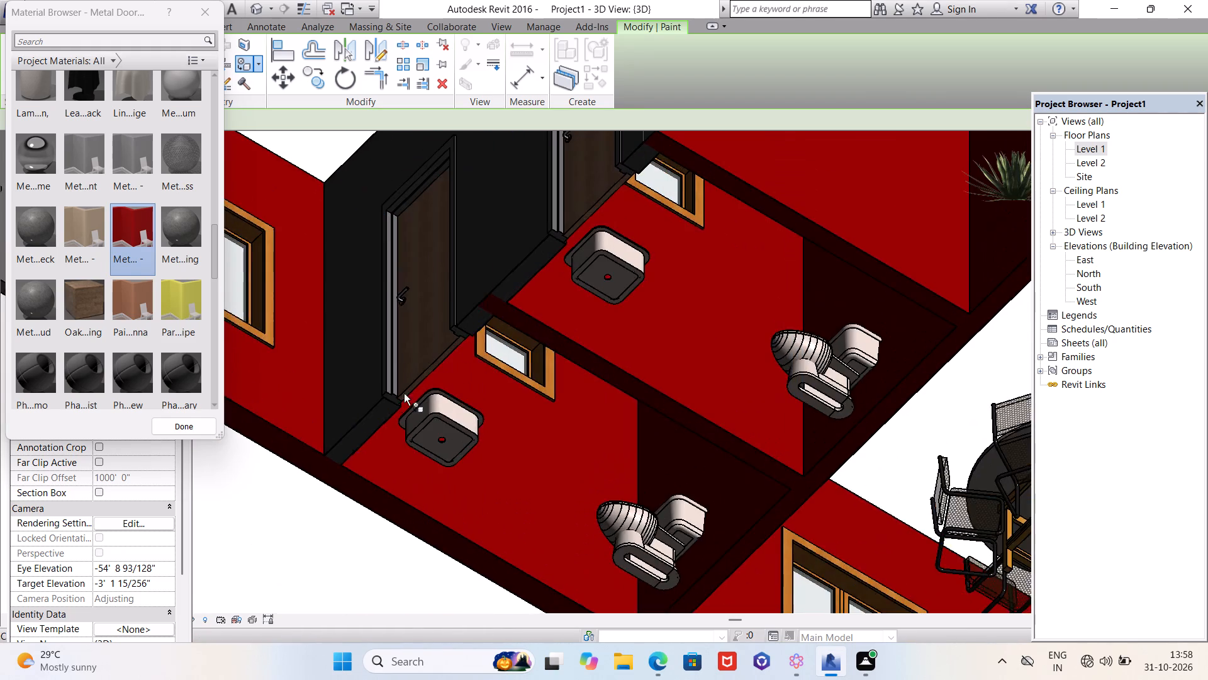
scroll(385, 422, up, 5)
click(380, 417)
scroll(345, 378, up, 5)
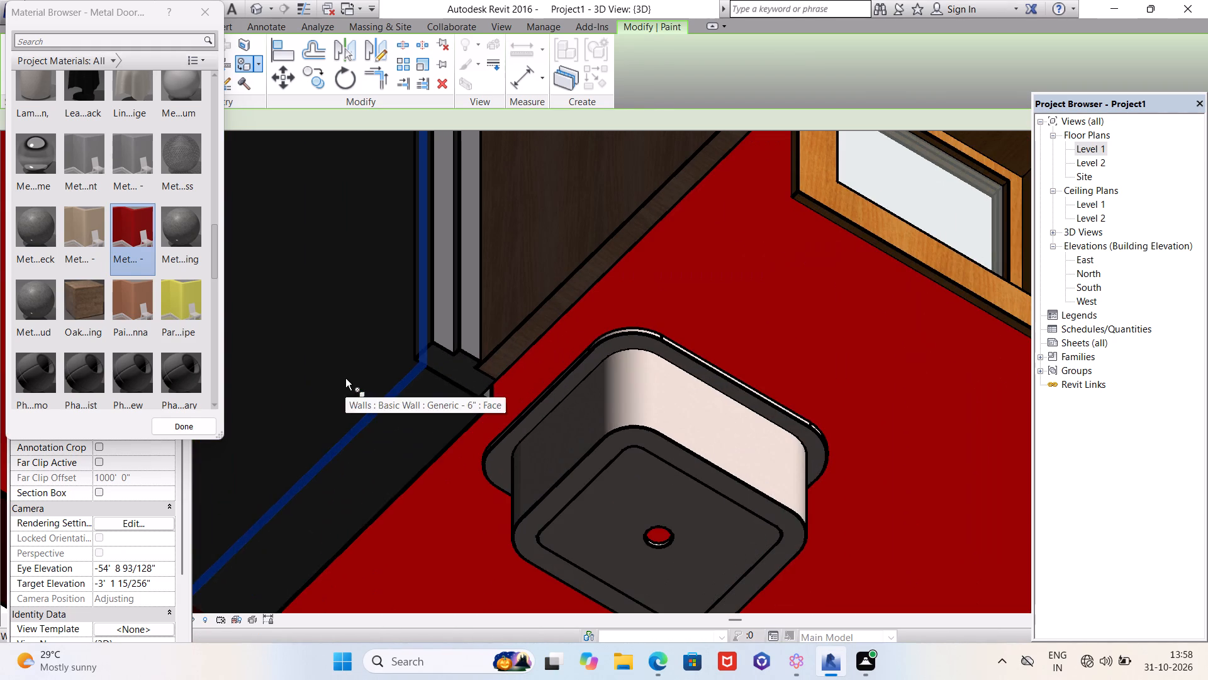
click(344, 378)
click(408, 416)
scroll(408, 416, down, 5)
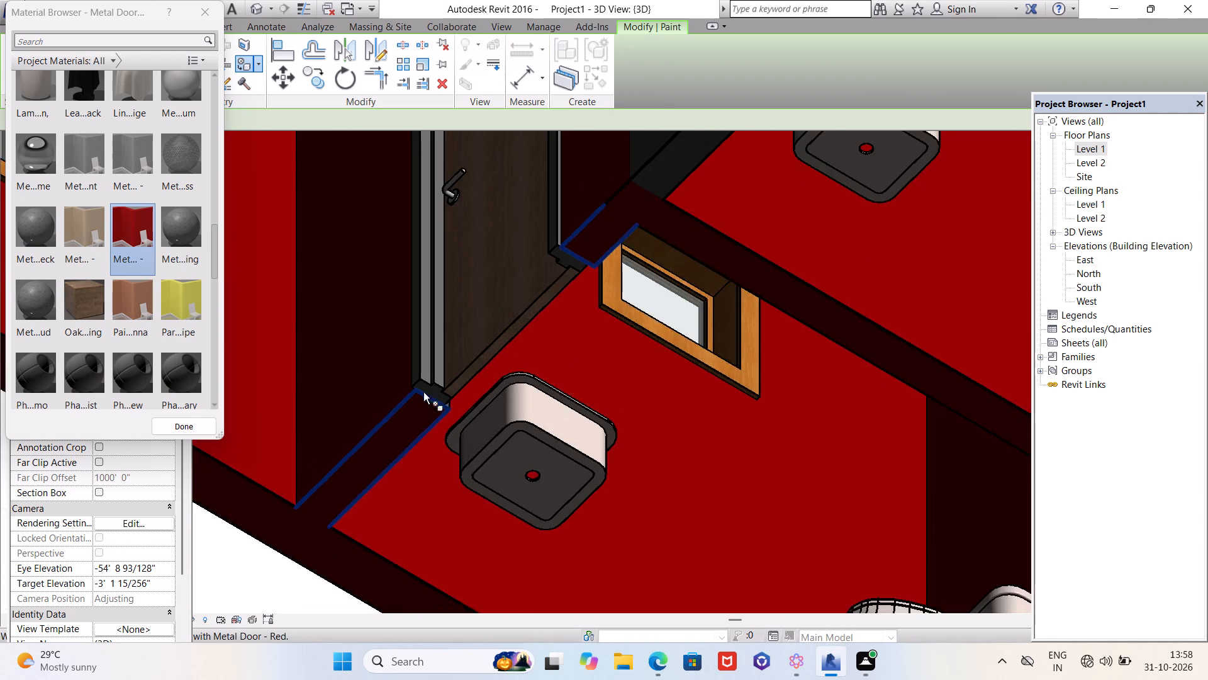
scroll(430, 388, up, 9)
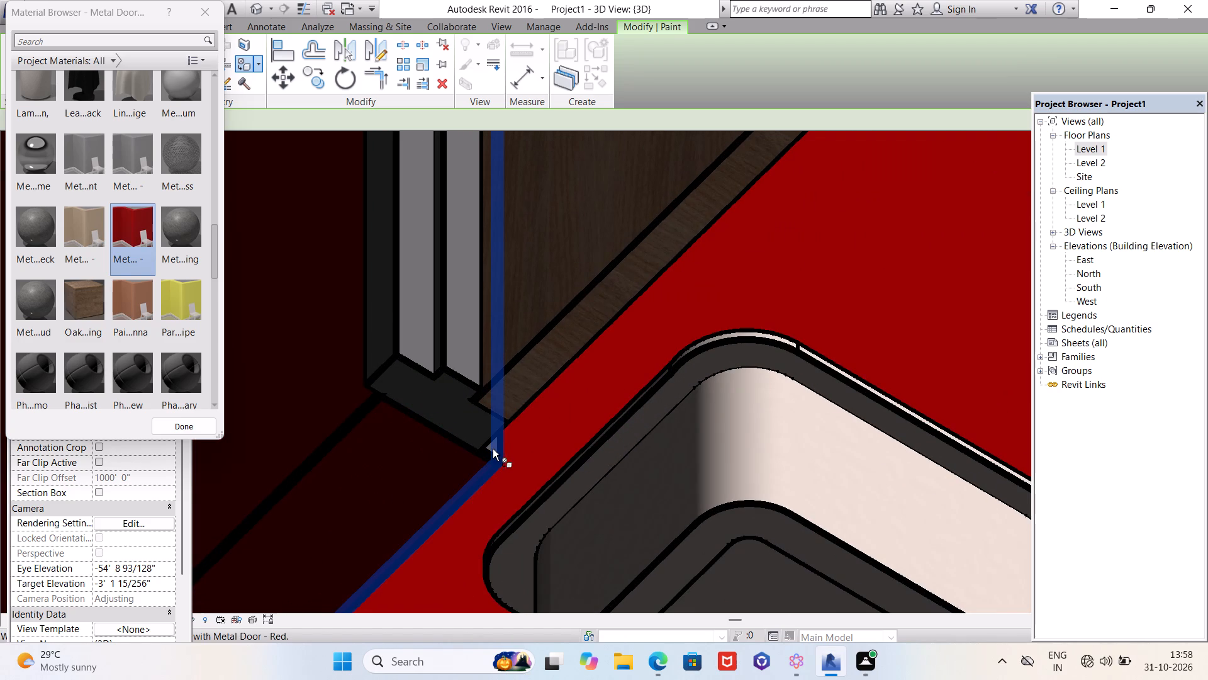
scroll(498, 443, up, 7)
scroll(498, 444, down, 1)
scroll(497, 445, up, 11)
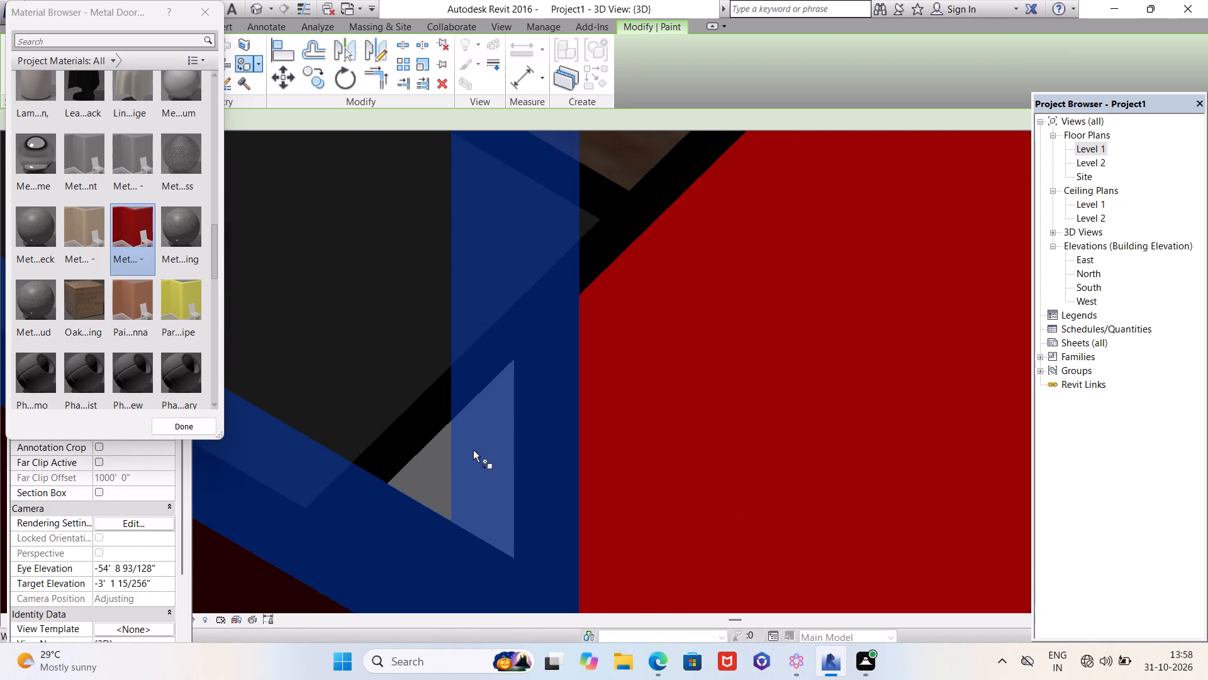
click(473, 450)
Paint the workstation-side toilet's door wall with Metal Door - Red on its underside, outer face and door-opening reveal.
scroll(428, 510, down, 8)
scroll(425, 513, up, 1)
scroll(425, 513, down, 14)
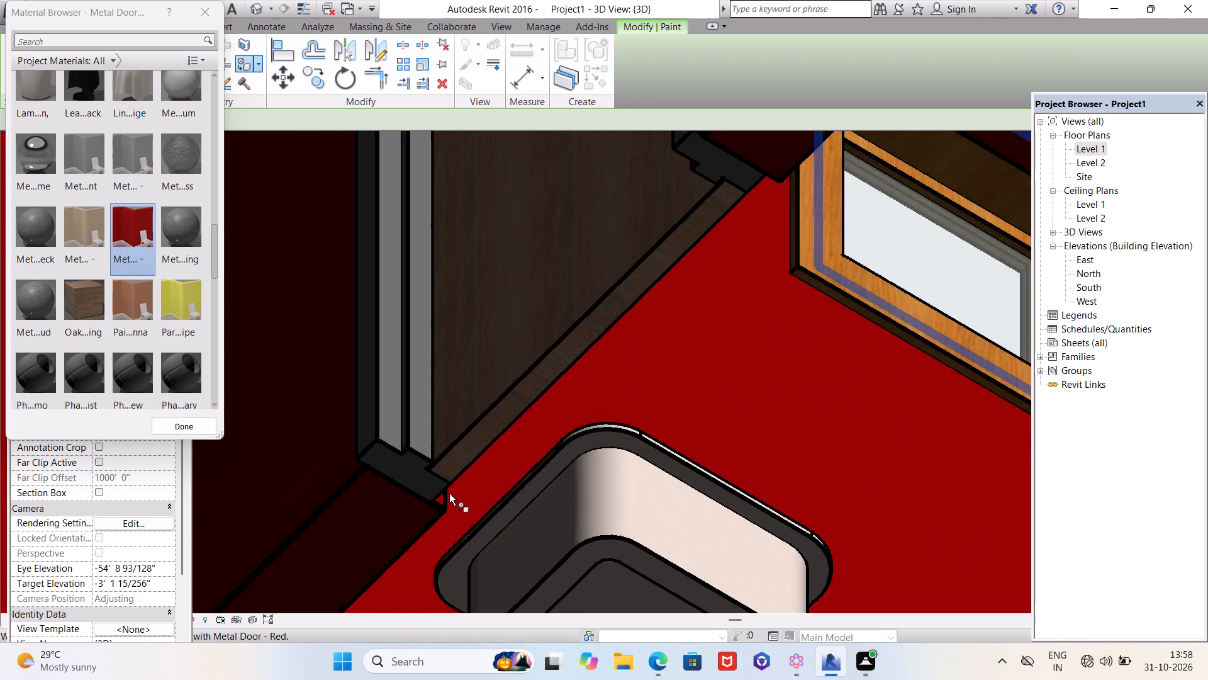
scroll(449, 494, down, 10)
scroll(547, 371, up, 5)
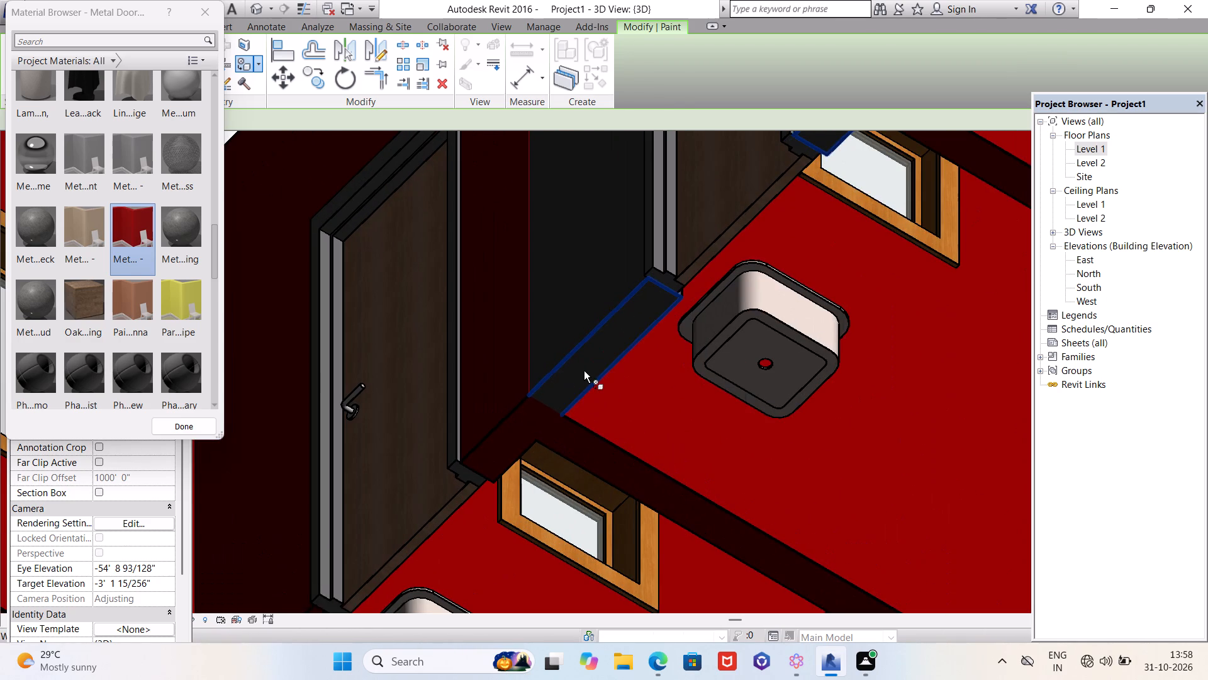
click(584, 371)
click(584, 310)
scroll(687, 290, up, 10)
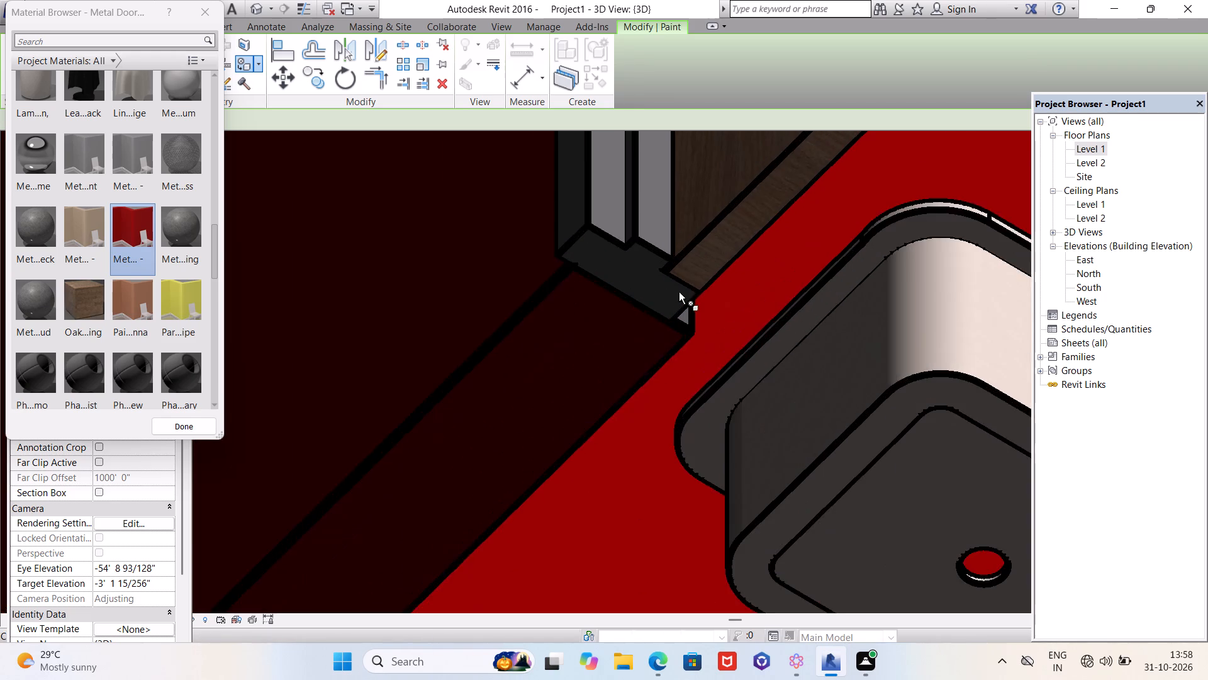
scroll(679, 292, up, 18)
click(681, 334)
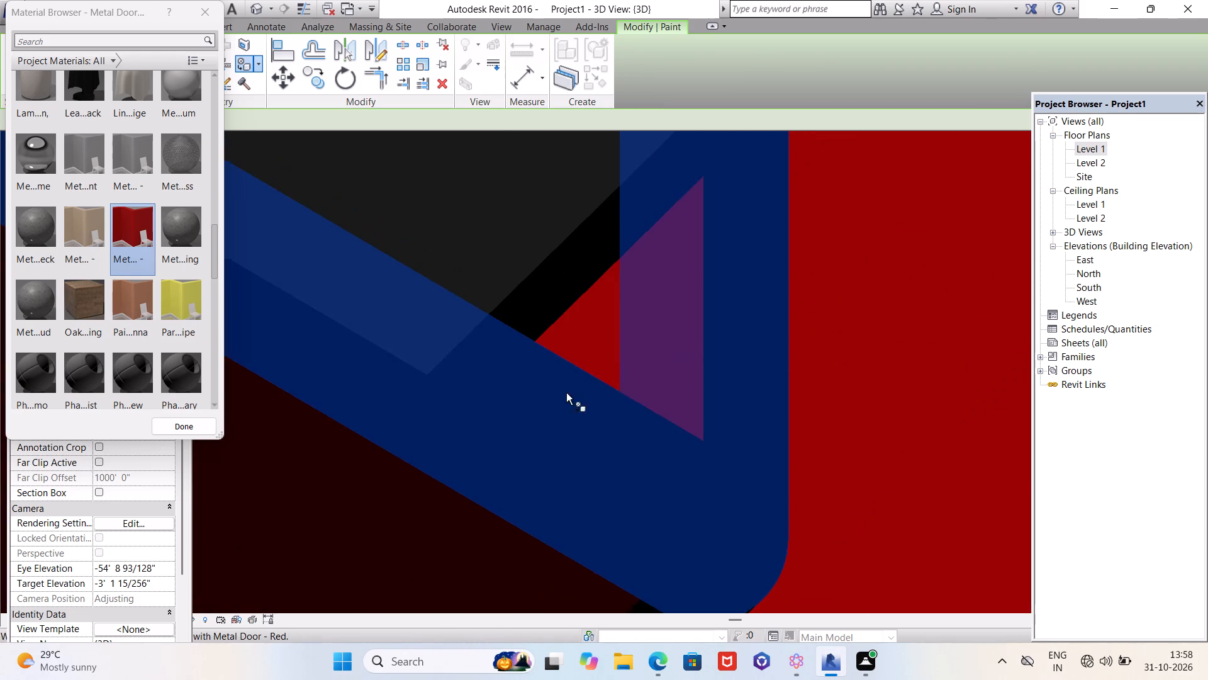
Apply Metal Door - Red to the glazed-door partition's face behind the WCs.
scroll(492, 423, down, 6)
scroll(745, 445, down, 20)
scroll(745, 445, down, 4)
scroll(651, 479, down, 5)
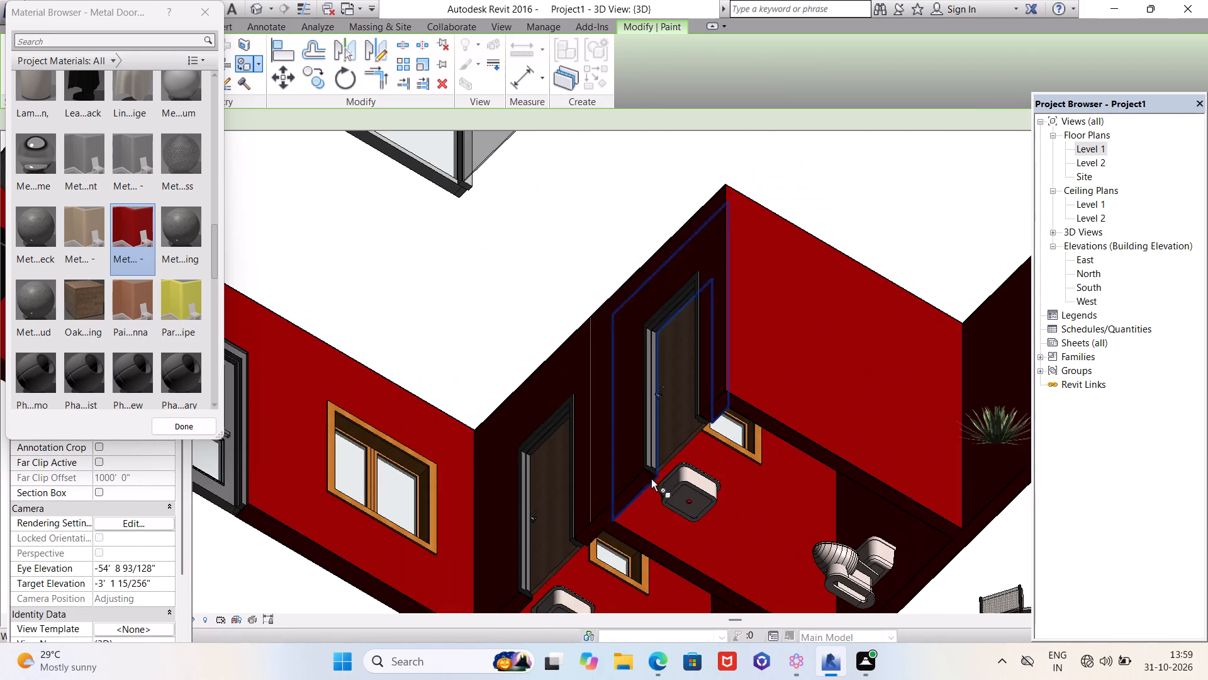
scroll(652, 465, down, 1)
scroll(836, 530, up, 10)
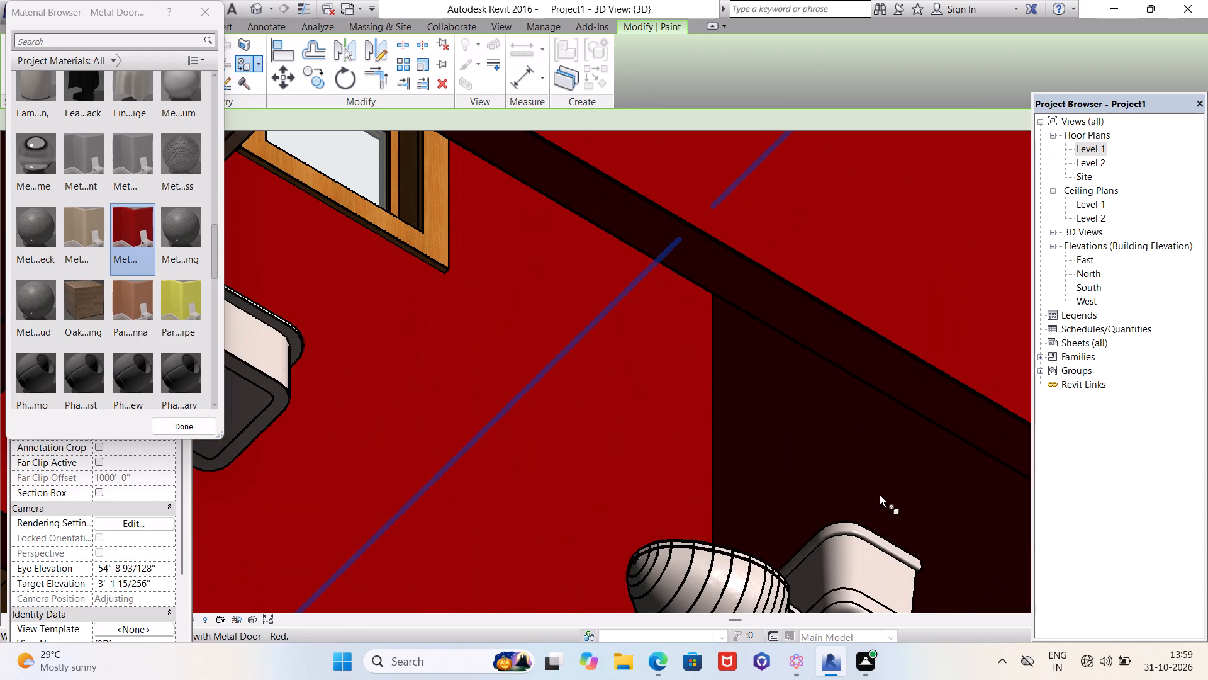
click(881, 495)
Examine the toilets and round-table room from below for unpainted wall faces.
scroll(794, 433, down, 15)
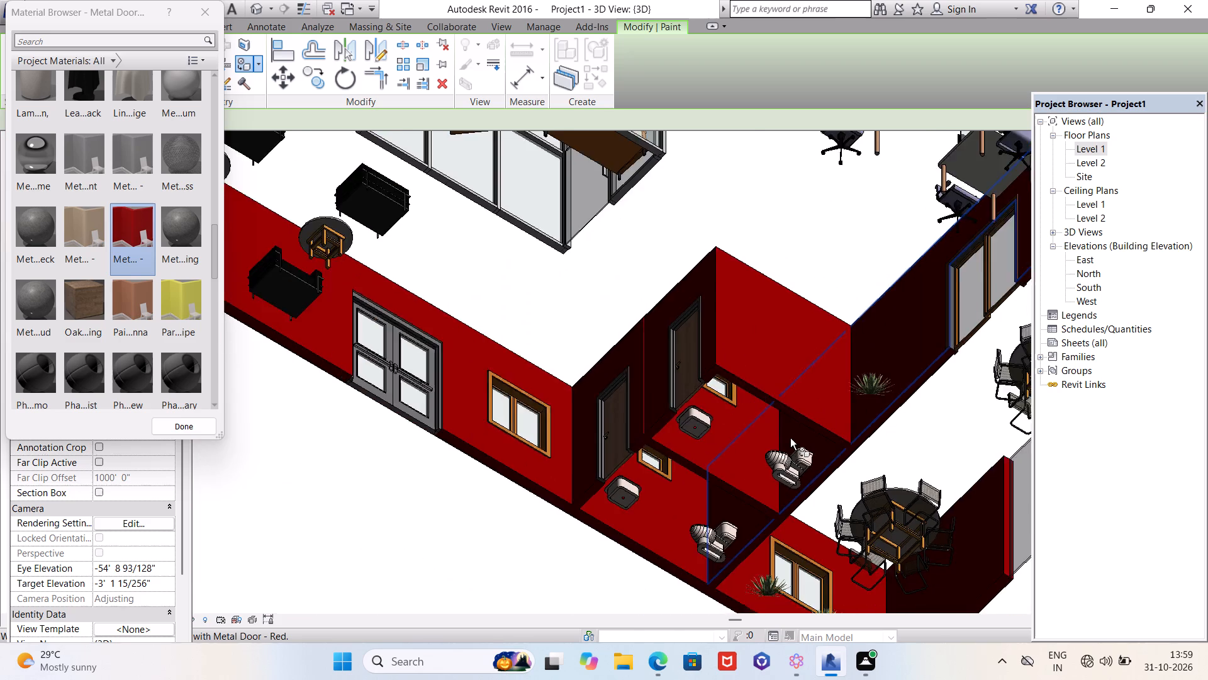
scroll(787, 441, down, 3)
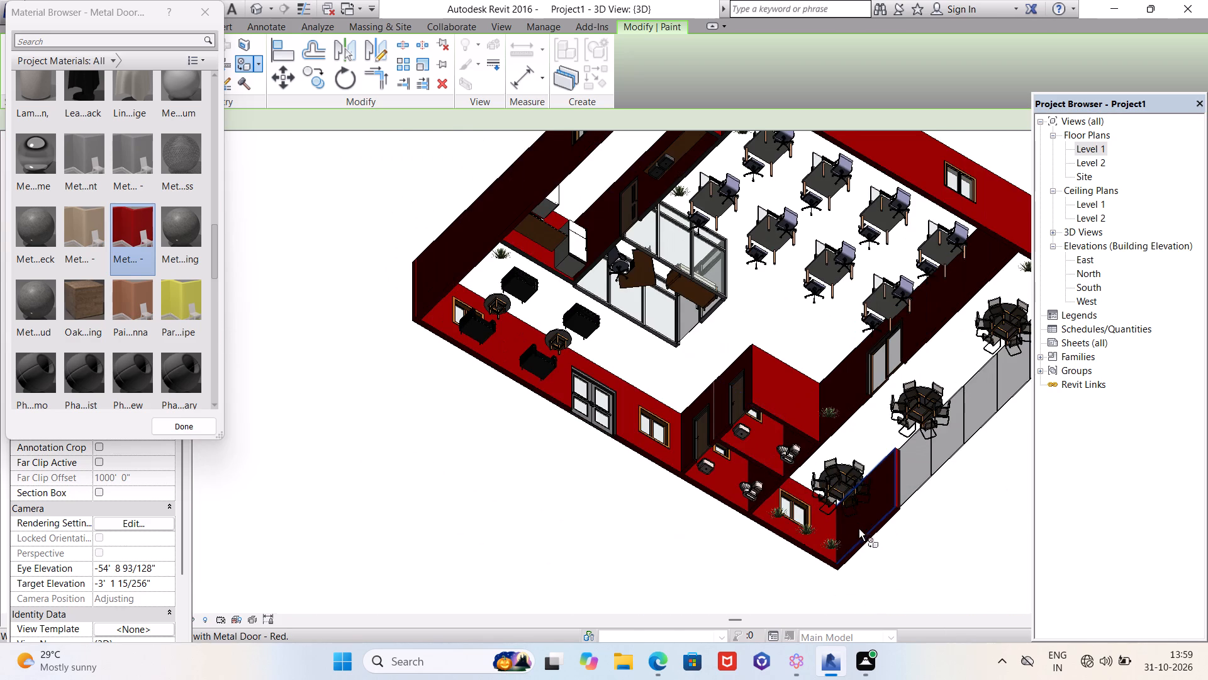
scroll(862, 529, up, 11)
scroll(726, 506, down, 13)
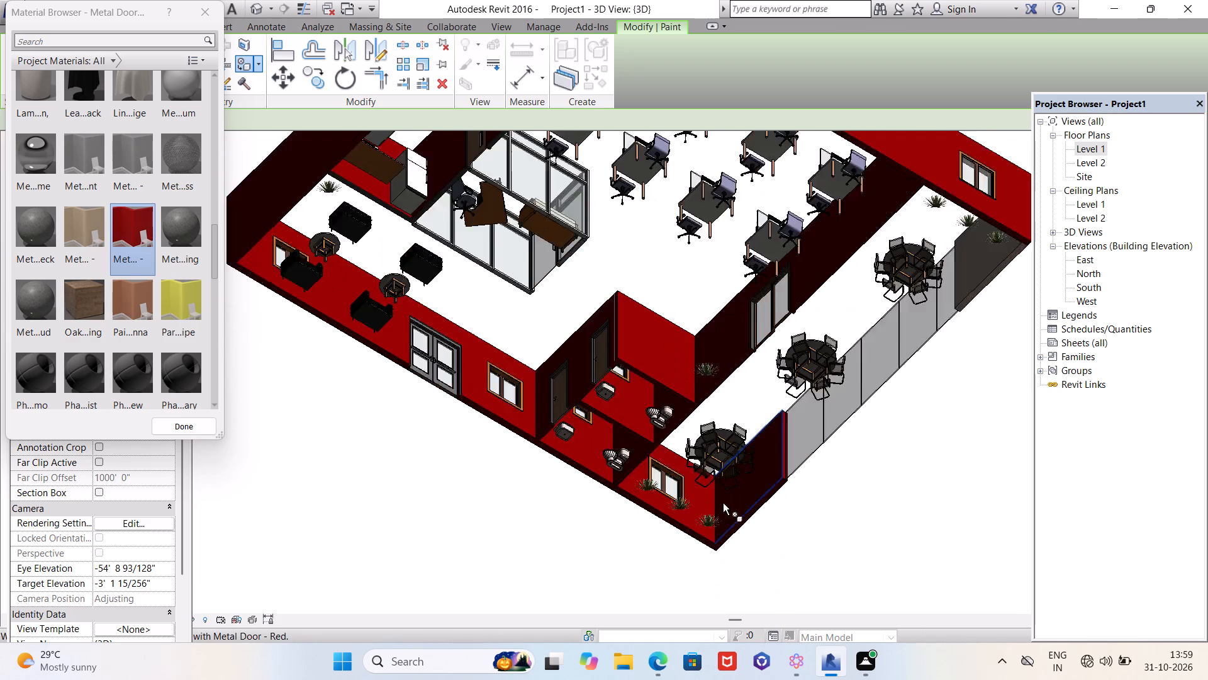
scroll(723, 503, down, 1)
Paint the top faces of the toilets' door walls, dividing partition and end partition with Metal Door - Red.
shift+middle_drag(669, 278, 669, 329)
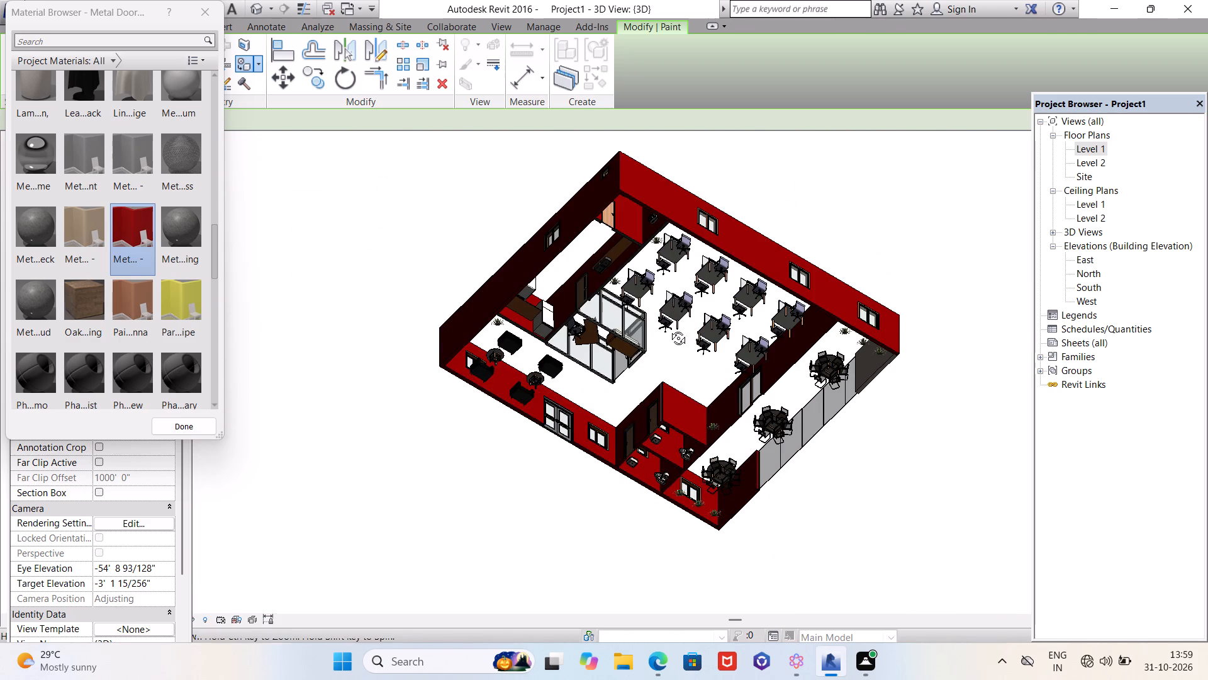
shift+middle_drag(669, 329, 597, 603)
shift+middle_drag(690, 310, 664, 507)
scroll(654, 519, down, 5)
shift+middle_drag(715, 299, 715, 310)
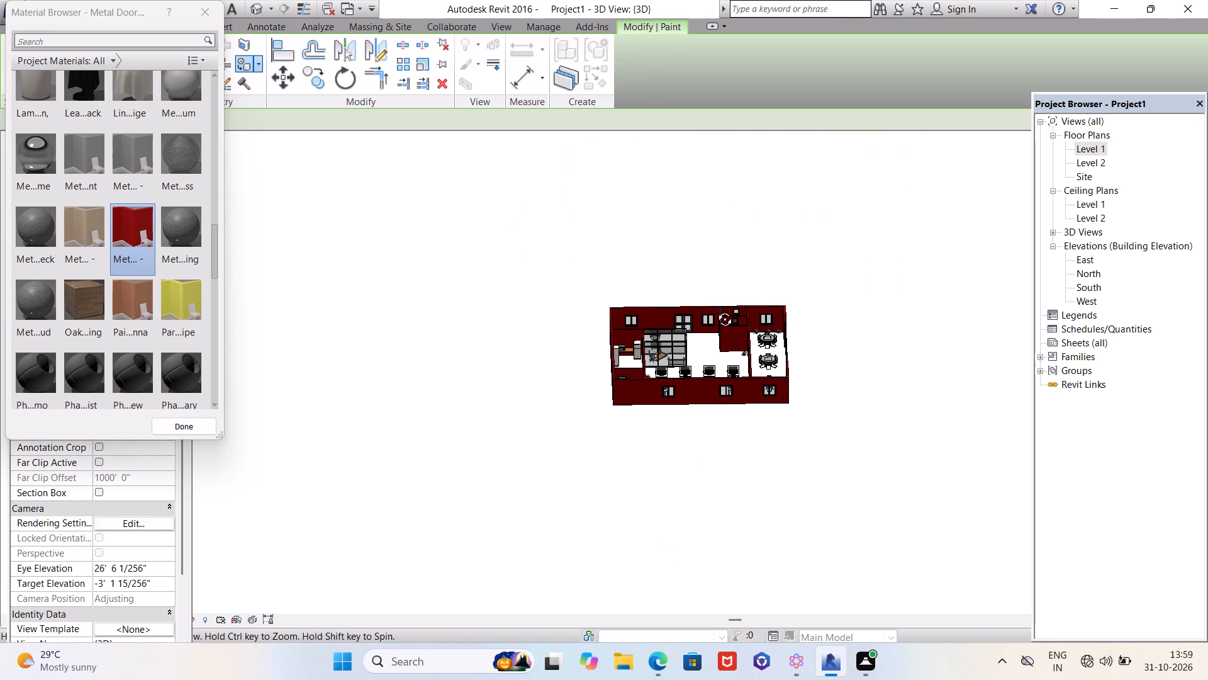
shift+middle_drag(715, 310, 707, 434)
scroll(718, 330, up, 8)
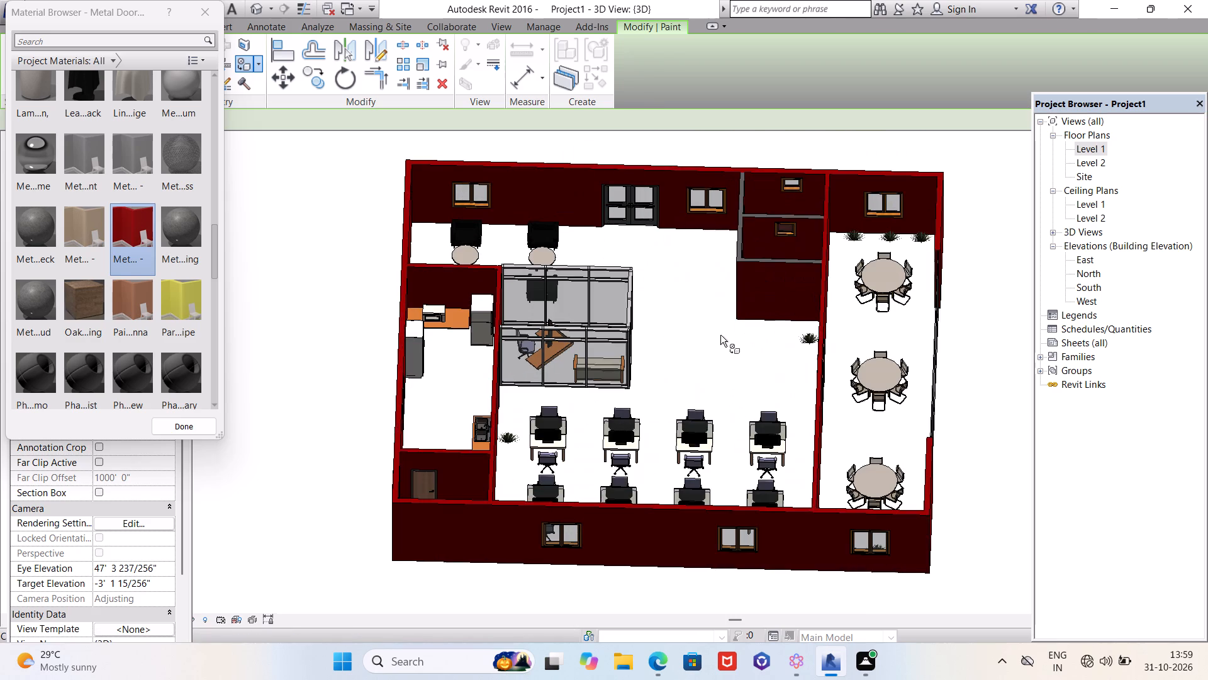
scroll(765, 223, up, 14)
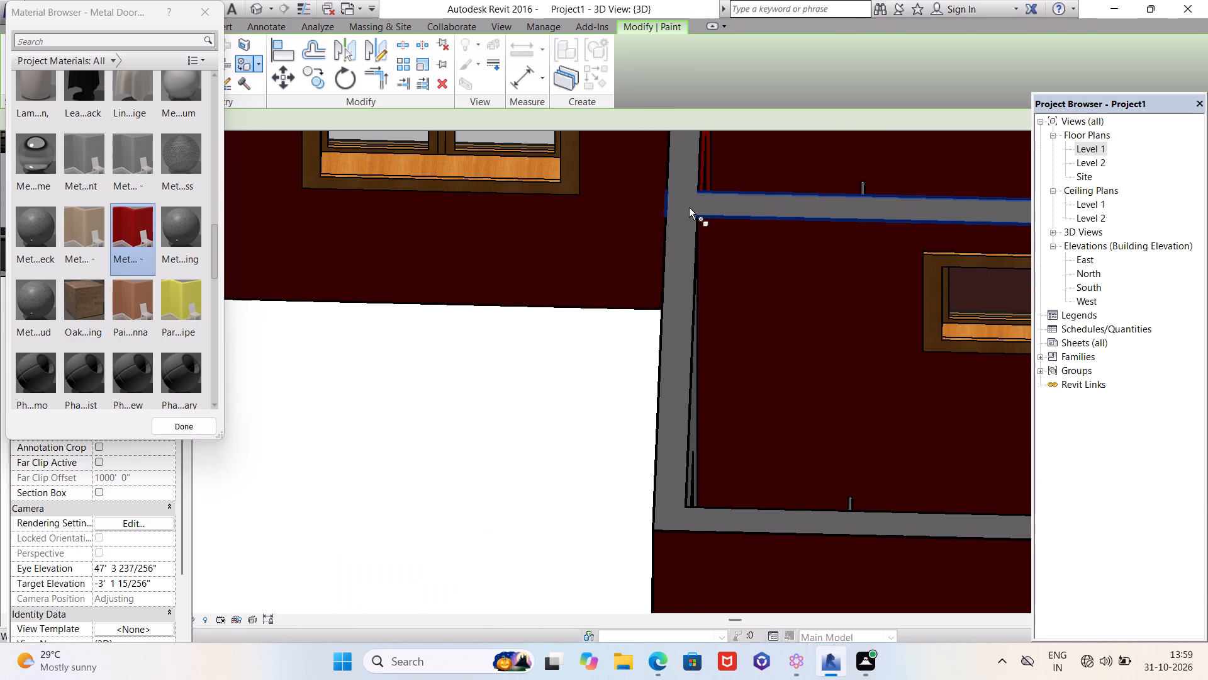
click(683, 212)
click(676, 256)
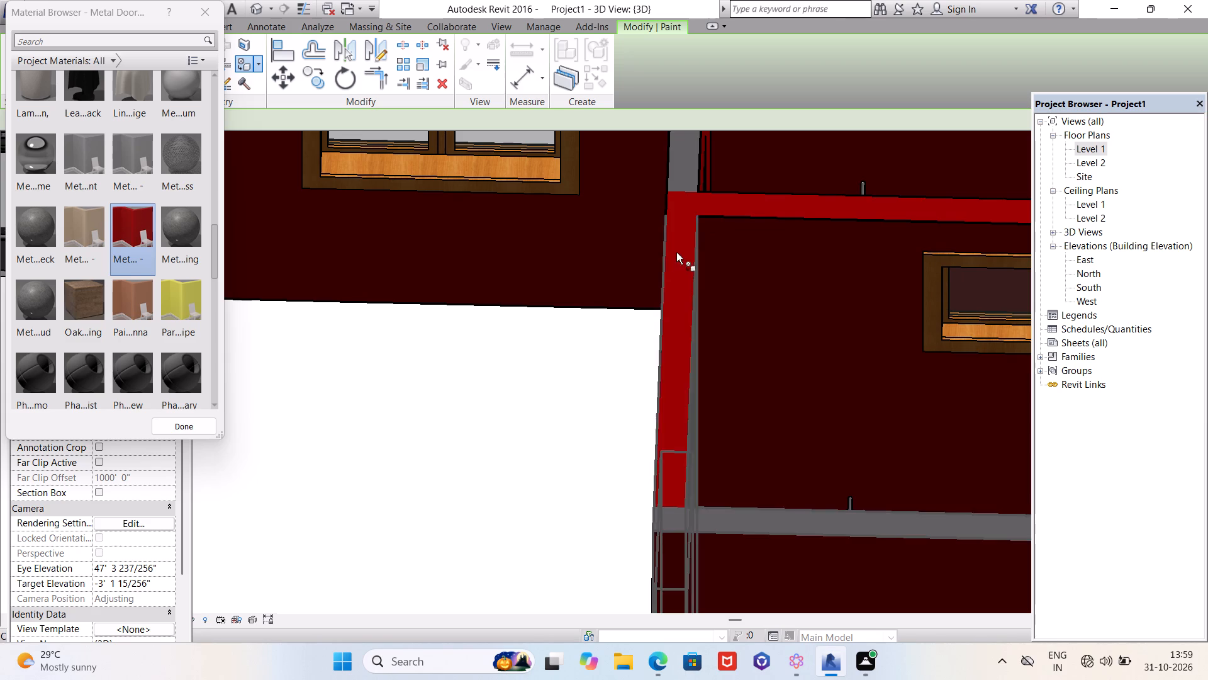
click(688, 175)
click(775, 521)
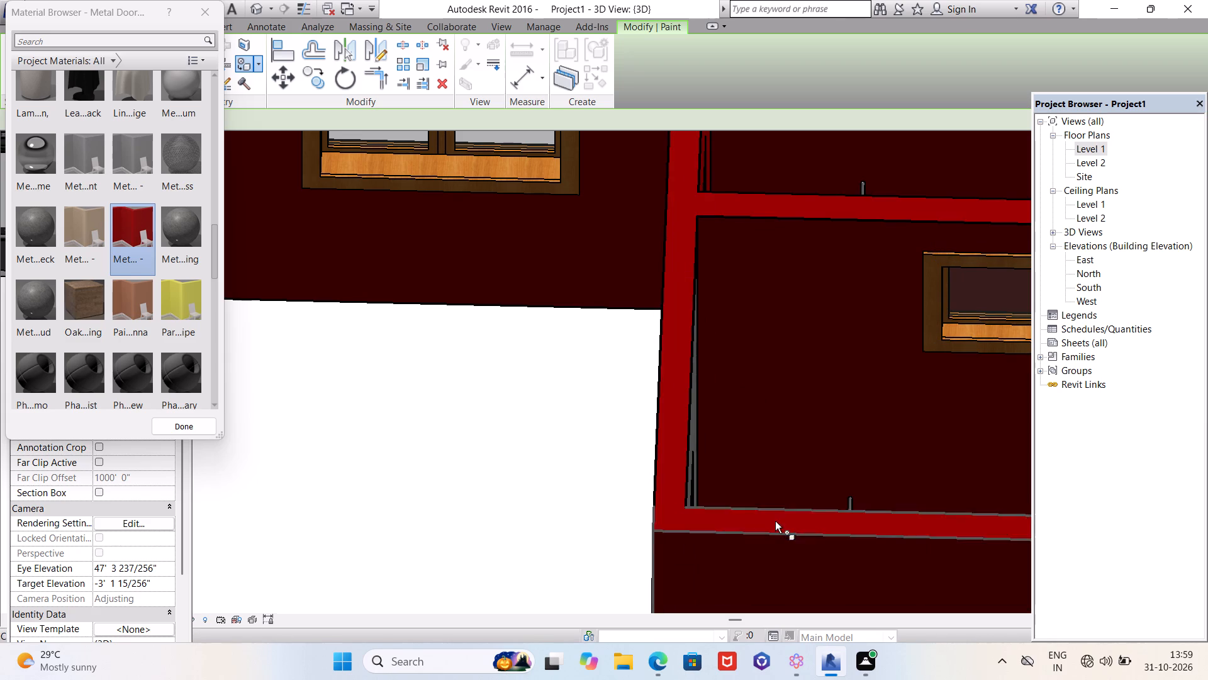
Paint the inner face of the workstation-side toilet's door wall with Metal Door - Red.
shift+middle_drag(788, 471, 716, 448)
scroll(643, 409, down, 2)
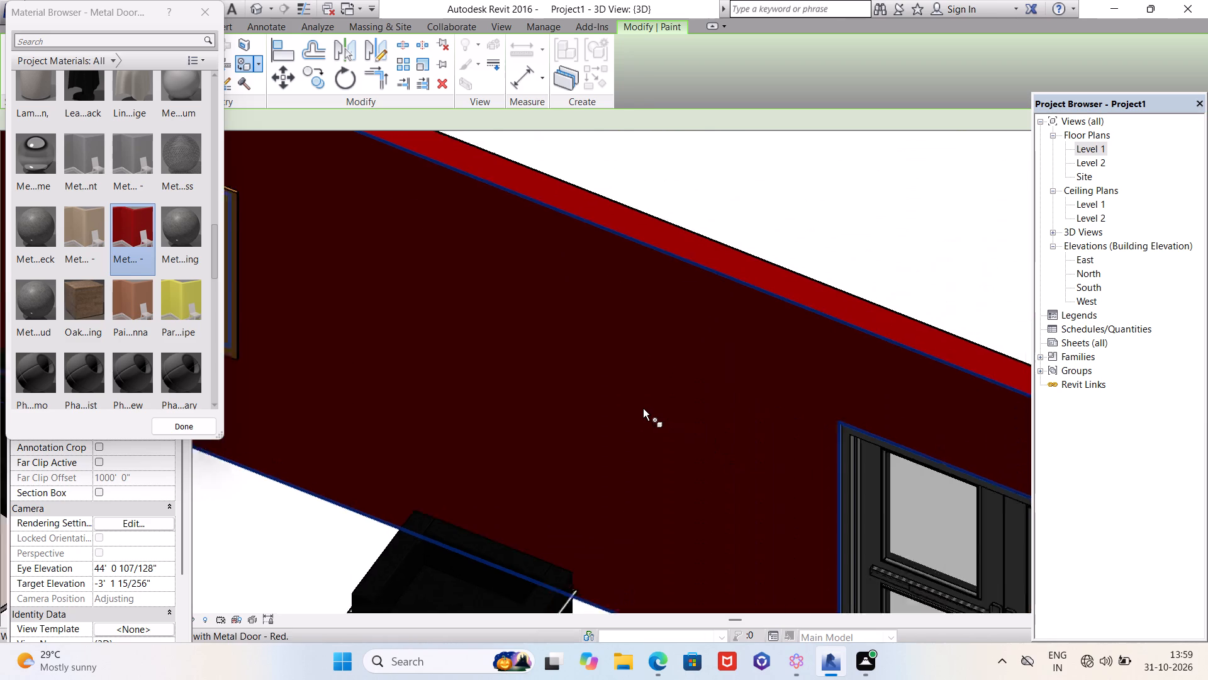
scroll(643, 409, down, 11)
scroll(800, 517, up, 8)
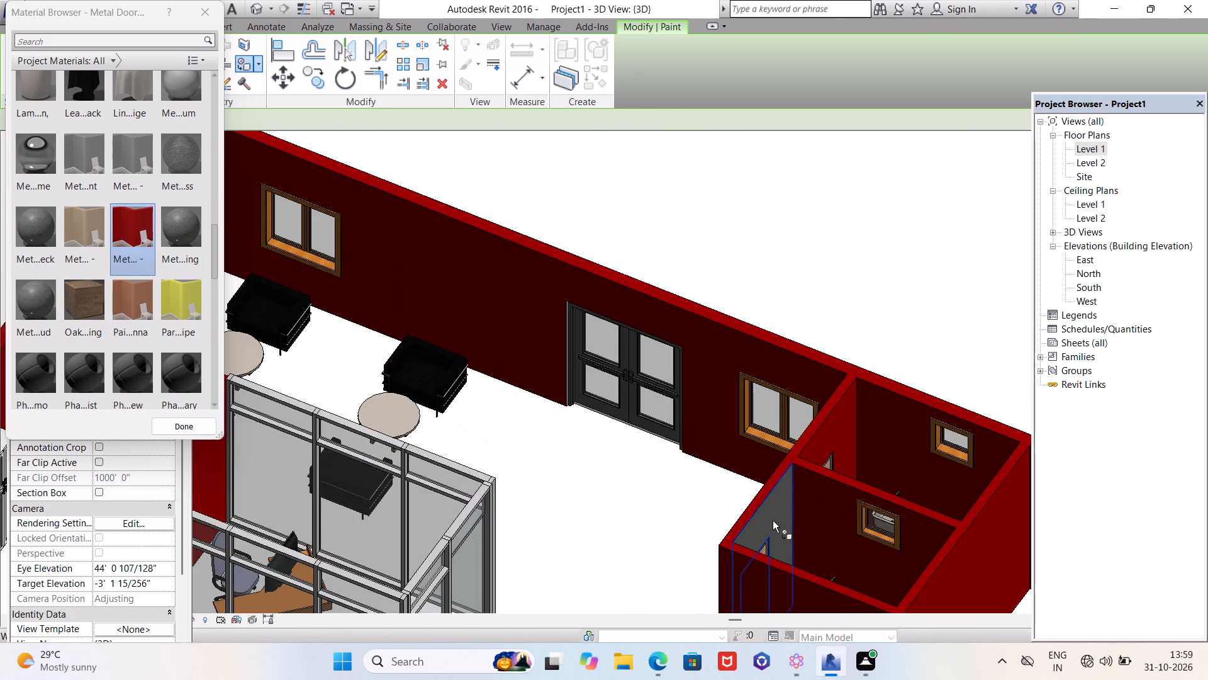
scroll(773, 521, up, 2)
click(774, 513)
Paint the entrance-facing faces of the toilets' end partition and windowed dividing partition with Metal Door - Red.
scroll(640, 448, down, 14)
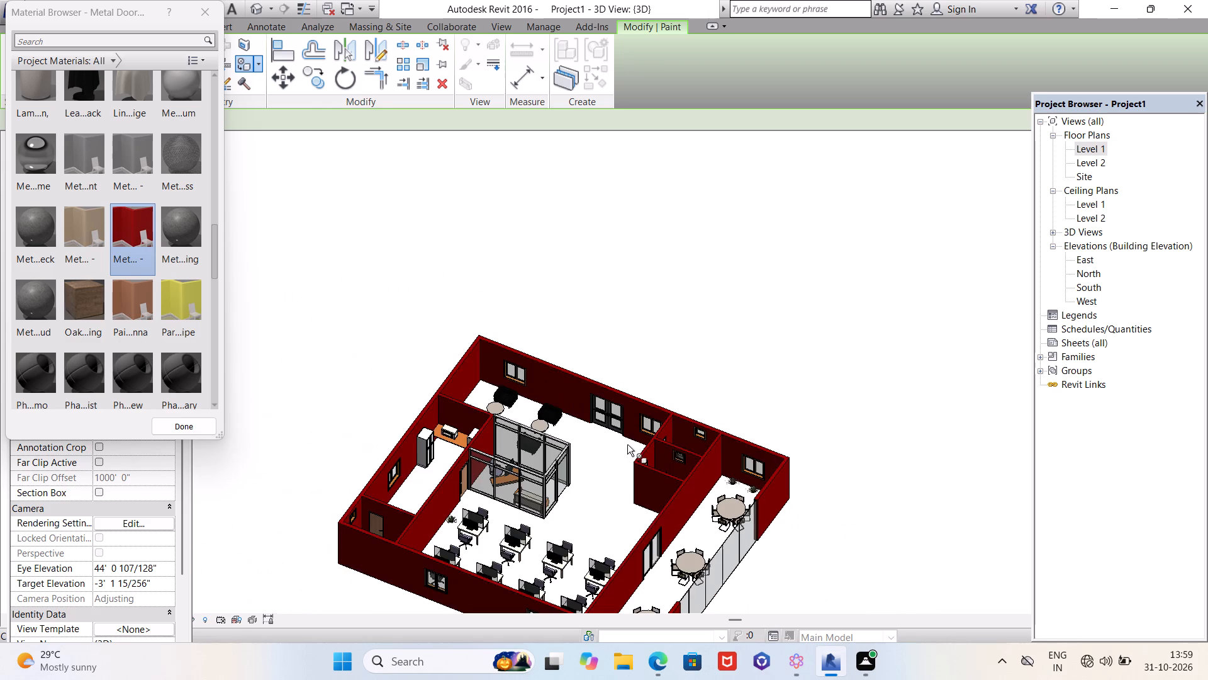
scroll(627, 445, down, 1)
shift+middle_drag(534, 437, 752, 445)
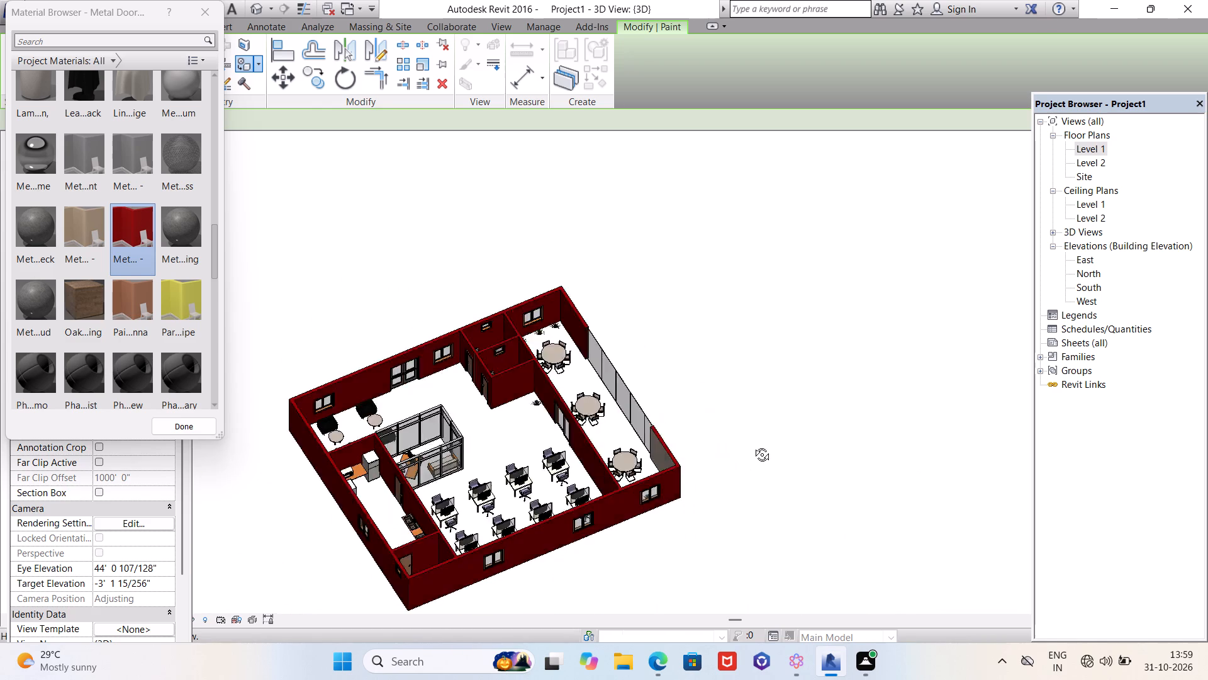
shift+middle_drag(752, 445, 800, 387)
scroll(801, 384, down, 4)
shift+middle_drag(441, 400, 646, 400)
scroll(486, 482, up, 5)
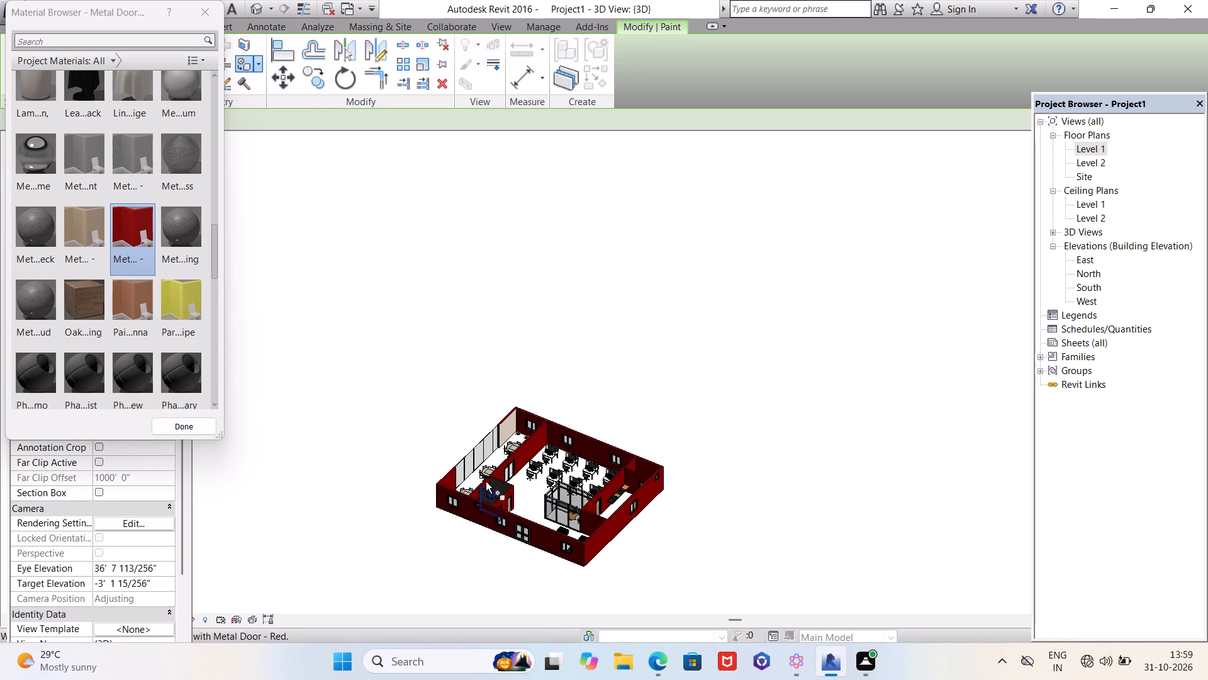
scroll(505, 491, up, 9)
click(508, 490)
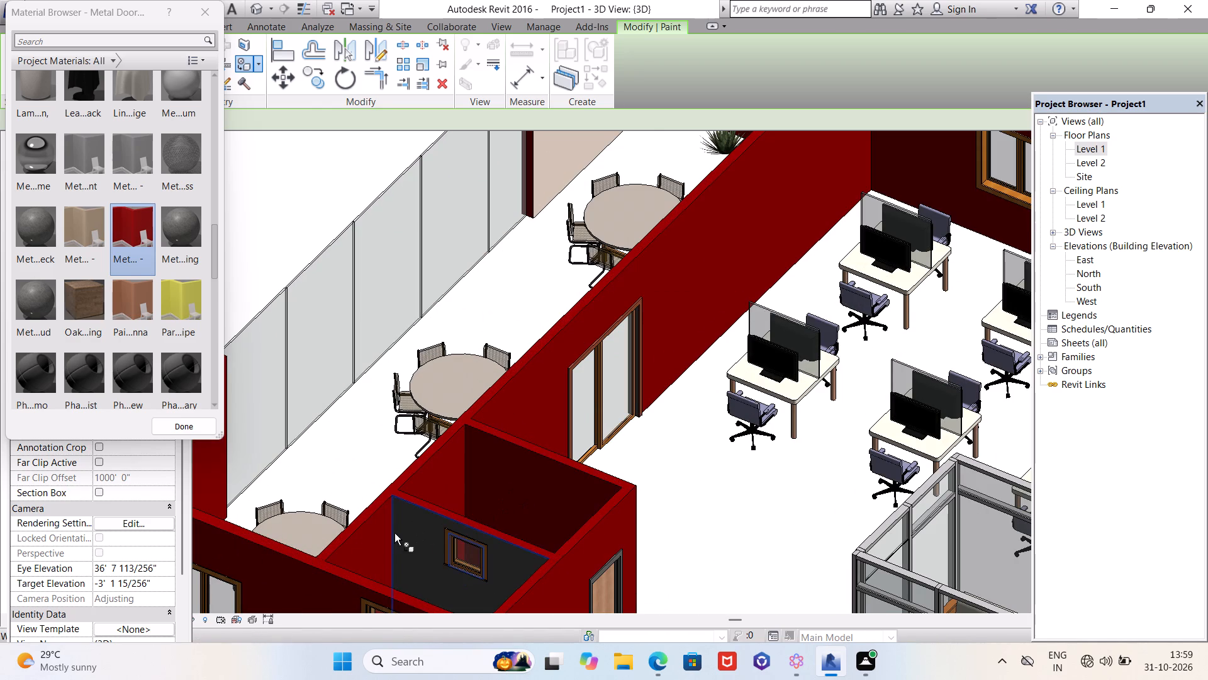
click(394, 533)
click(422, 544)
Paint the inner face of the short round-table-room wall between the glazing and the workstation-side exterior wall with Metal Door - Red.
scroll(593, 463, down, 9)
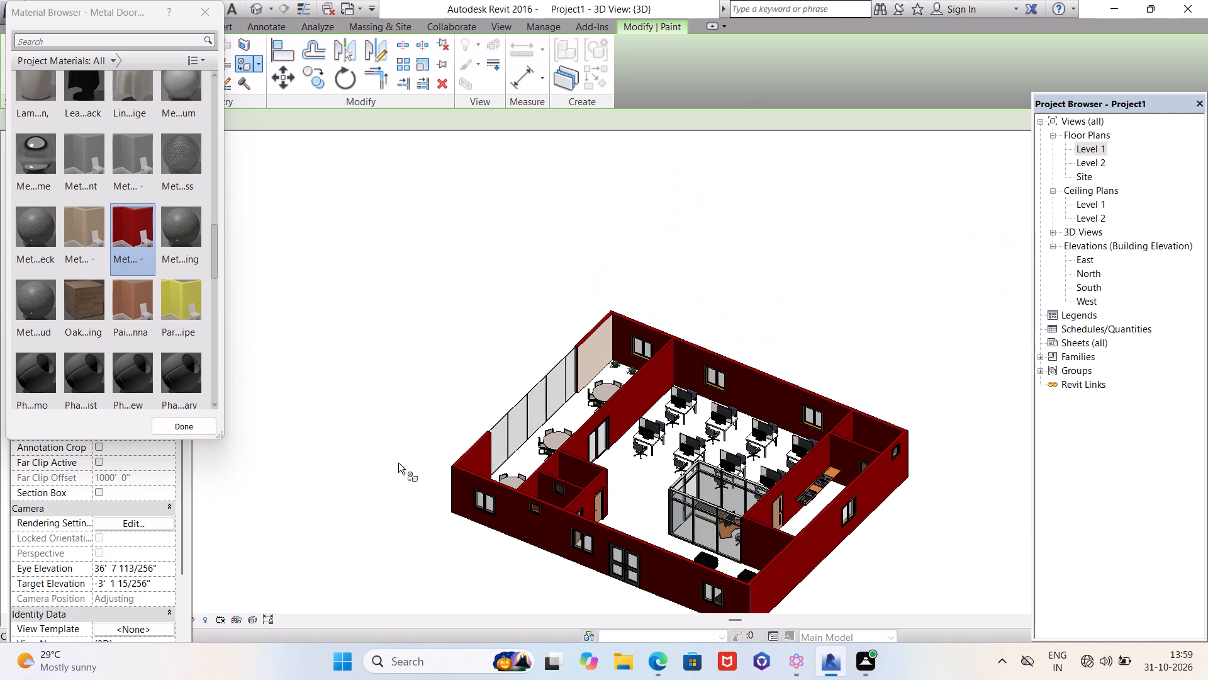
scroll(580, 348, up, 6)
click(603, 354)
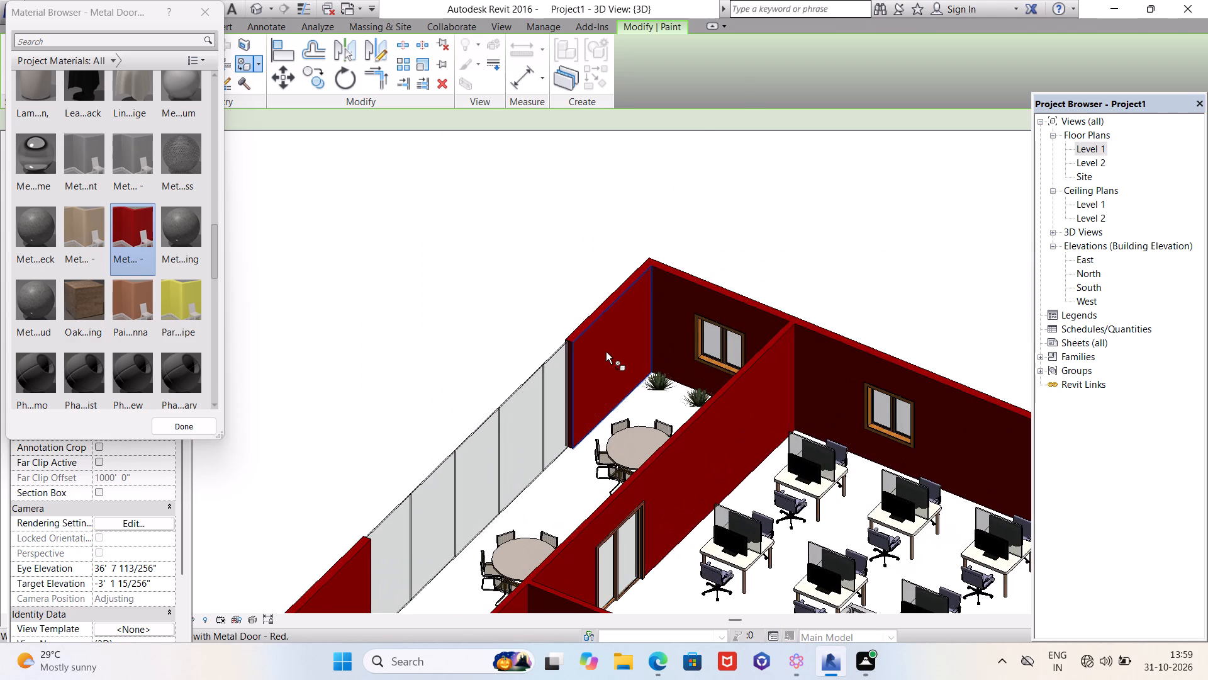
Examine the red-painted walls and the glazed office from all sides of the building in 3D.
scroll(606, 351, down, 10)
shift+middle_drag(384, 380, 573, 451)
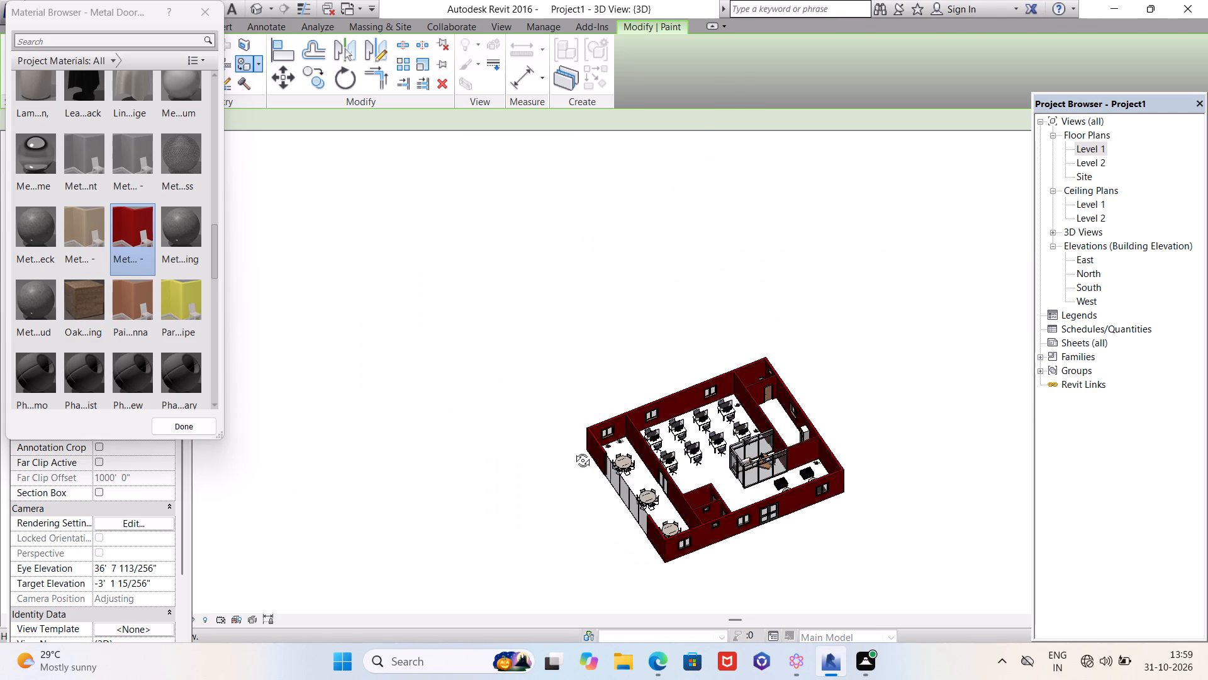
shift+middle_drag(573, 451, 691, 418)
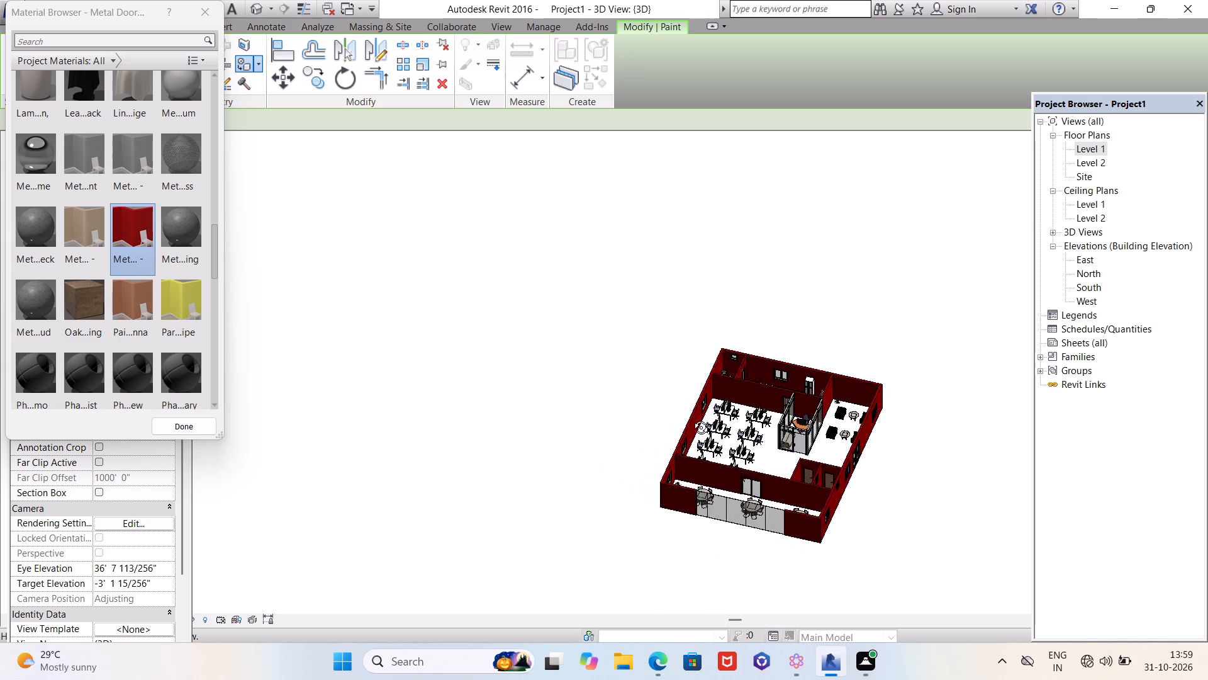
shift+middle_drag(691, 418, 829, 378)
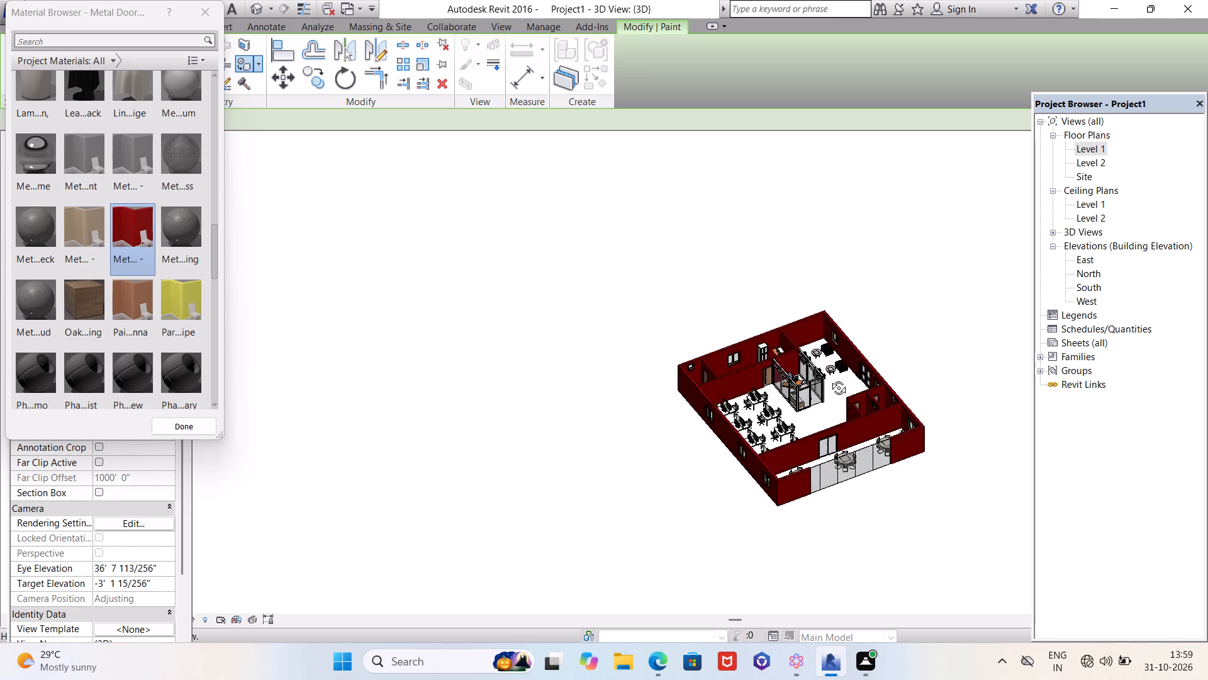
shift+middle_drag(829, 378, 884, 365)
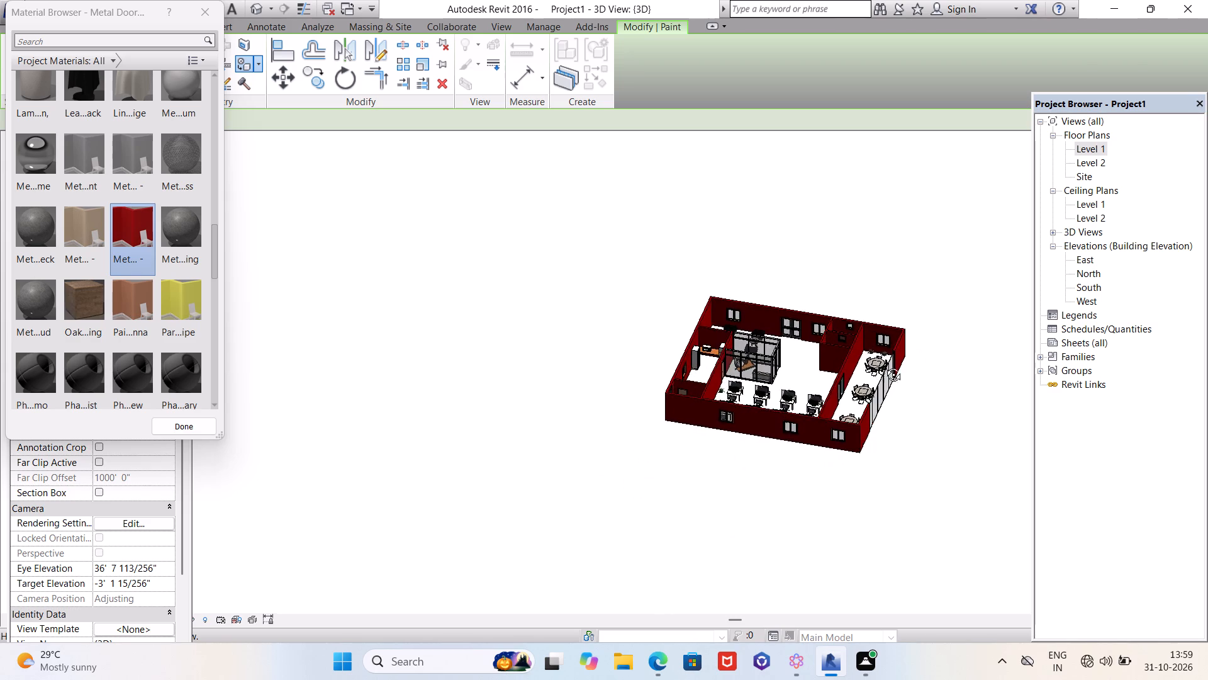
shift+middle_drag(884, 365, 625, 351)
scroll(777, 448, up, 4)
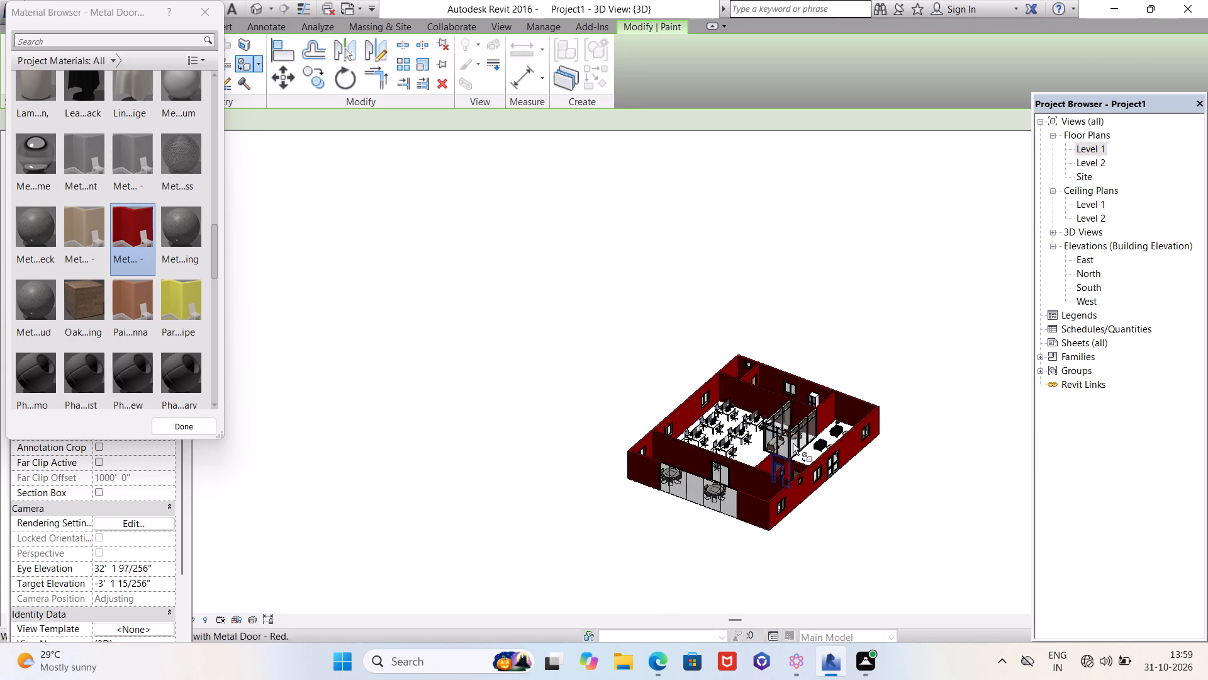
scroll(803, 443, up, 5)
scroll(806, 441, down, 1)
scroll(806, 441, up, 11)
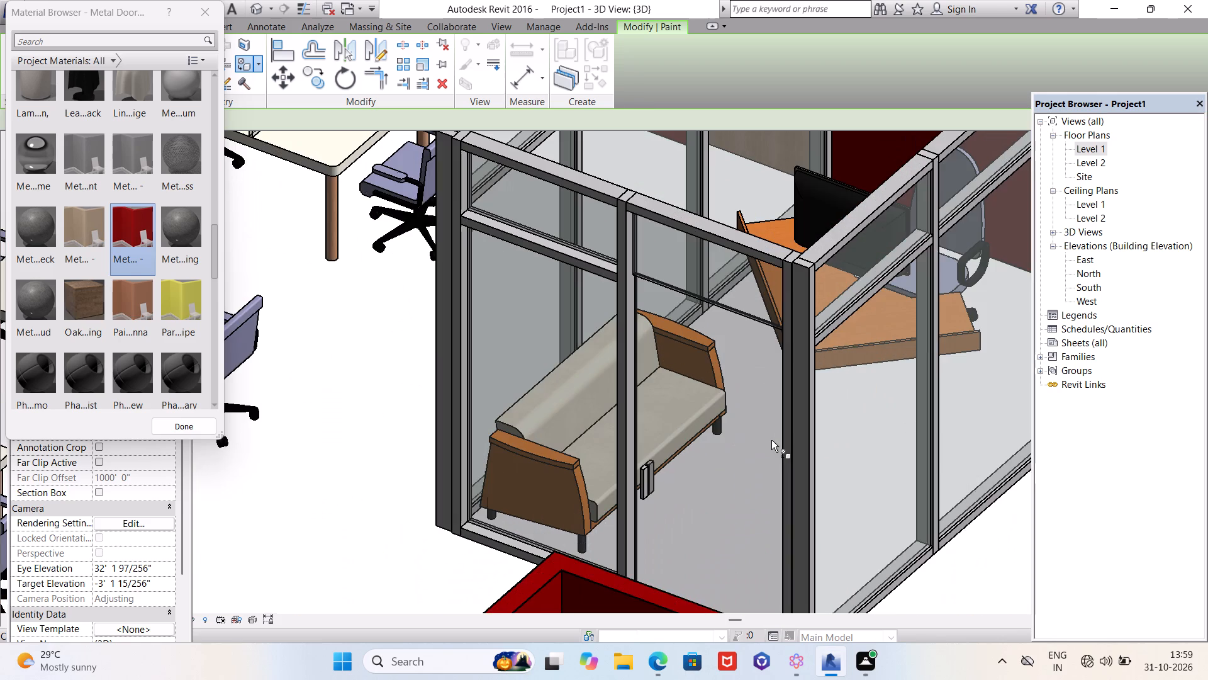
scroll(549, 385, down, 5)
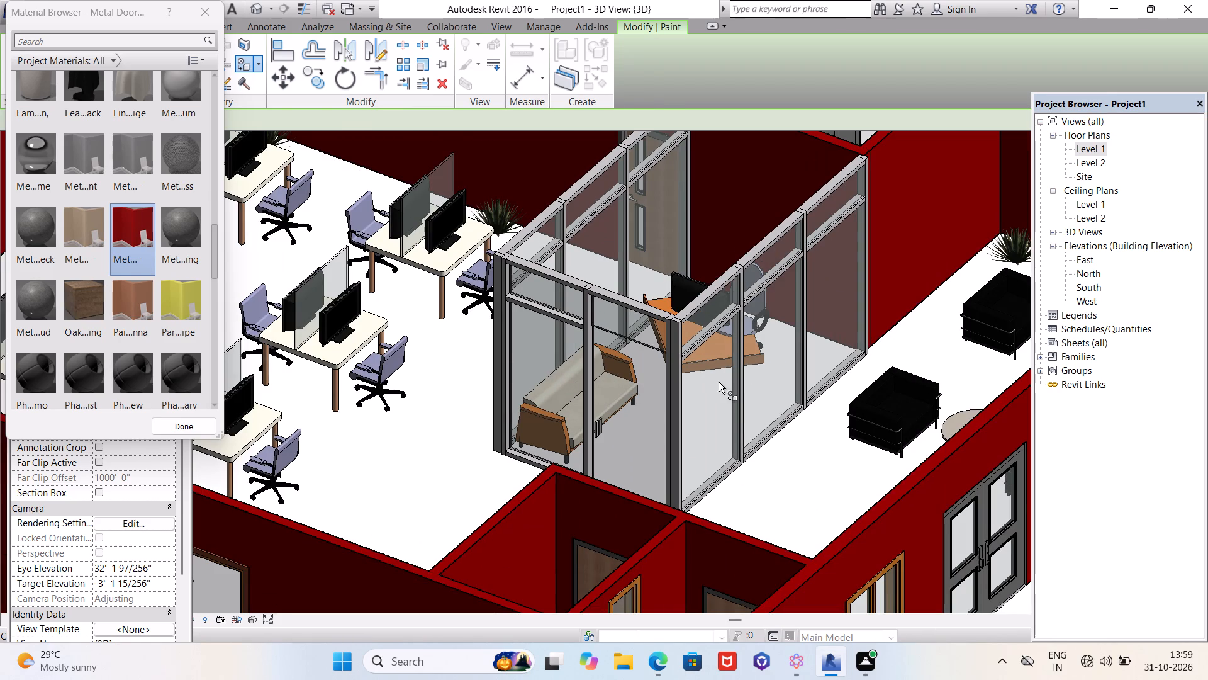
shift+middle_drag(742, 392, 694, 402)
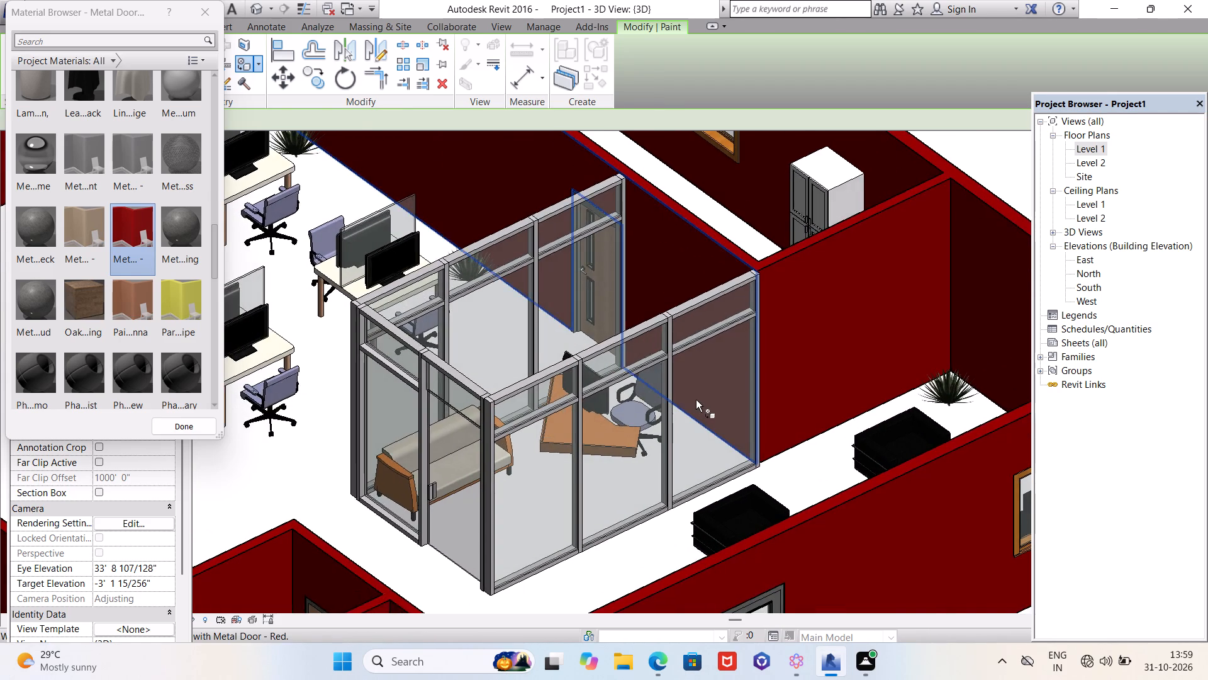
scroll(696, 400, down, 9)
shift+middle_drag(699, 399, 687, 407)
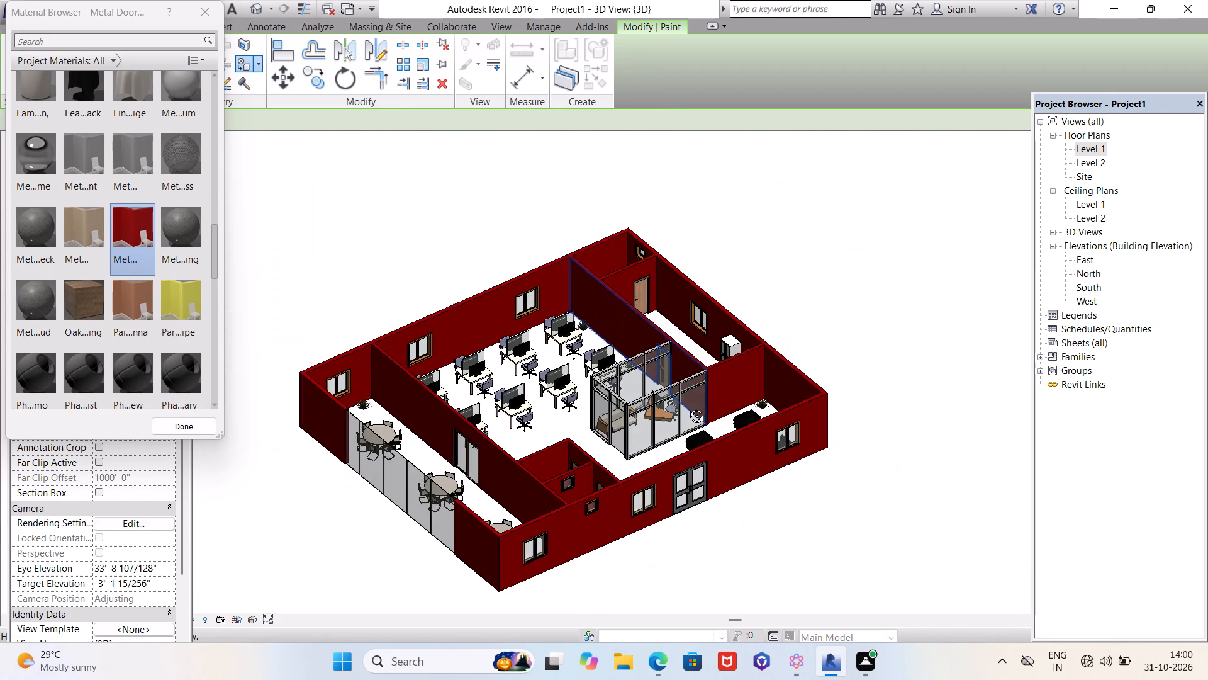
shift+middle_drag(687, 407, 752, 388)
scroll(529, 466, up, 4)
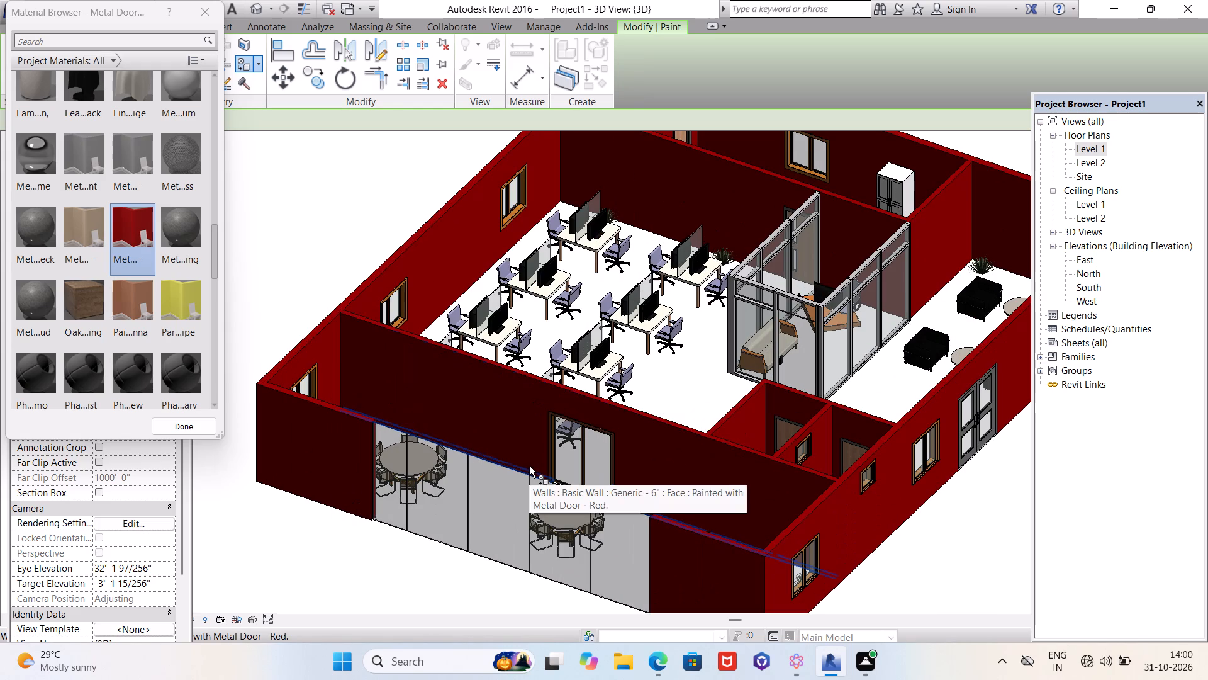
scroll(496, 476, up, 5)
scroll(498, 473, down, 5)
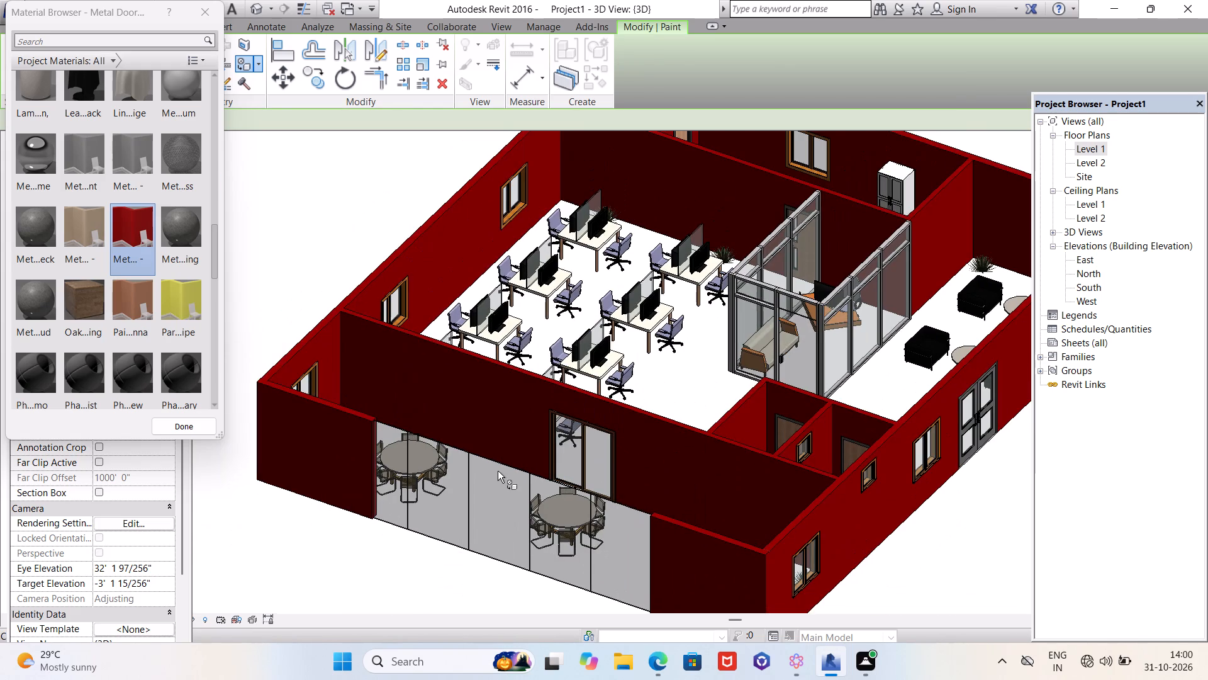
scroll(500, 467, down, 1)
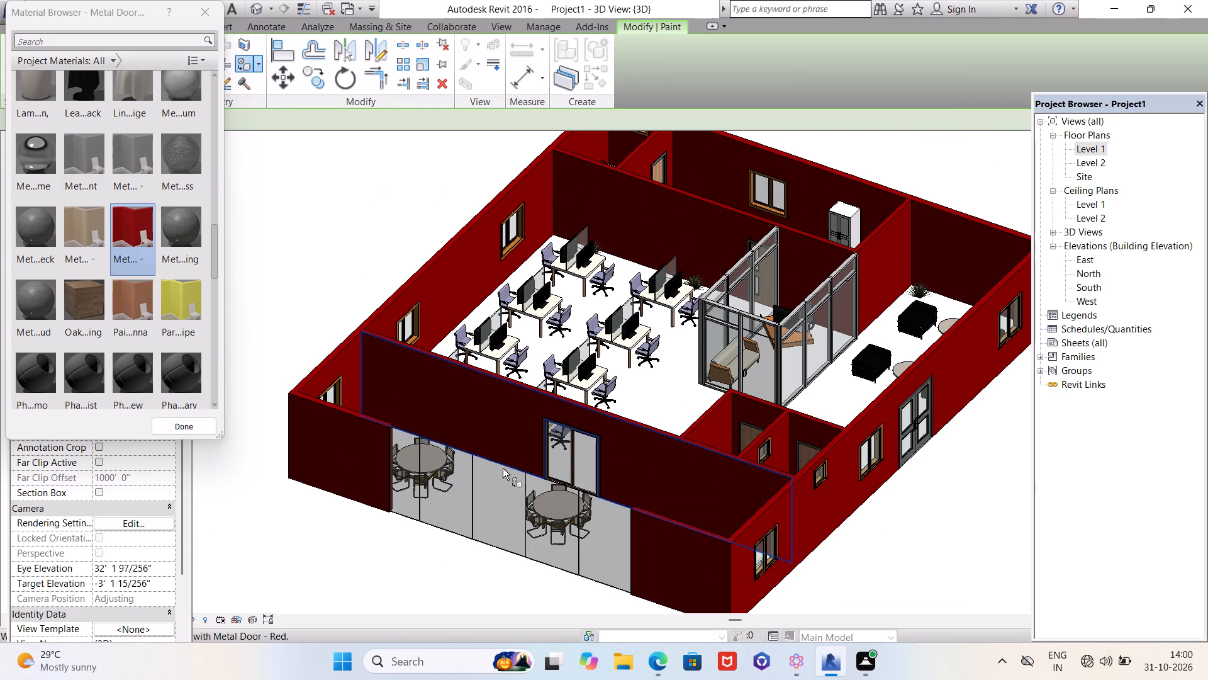
scroll(503, 473, down, 2)
Open the Level 1 floor plan.
double_click(1082, 149)
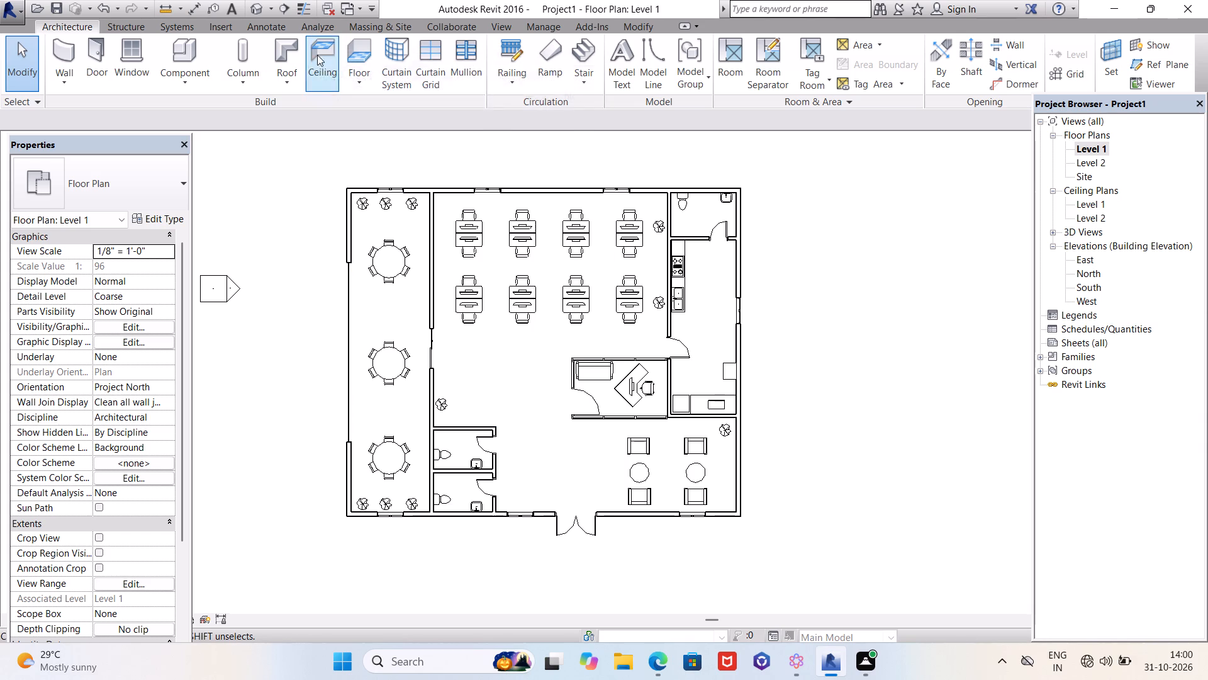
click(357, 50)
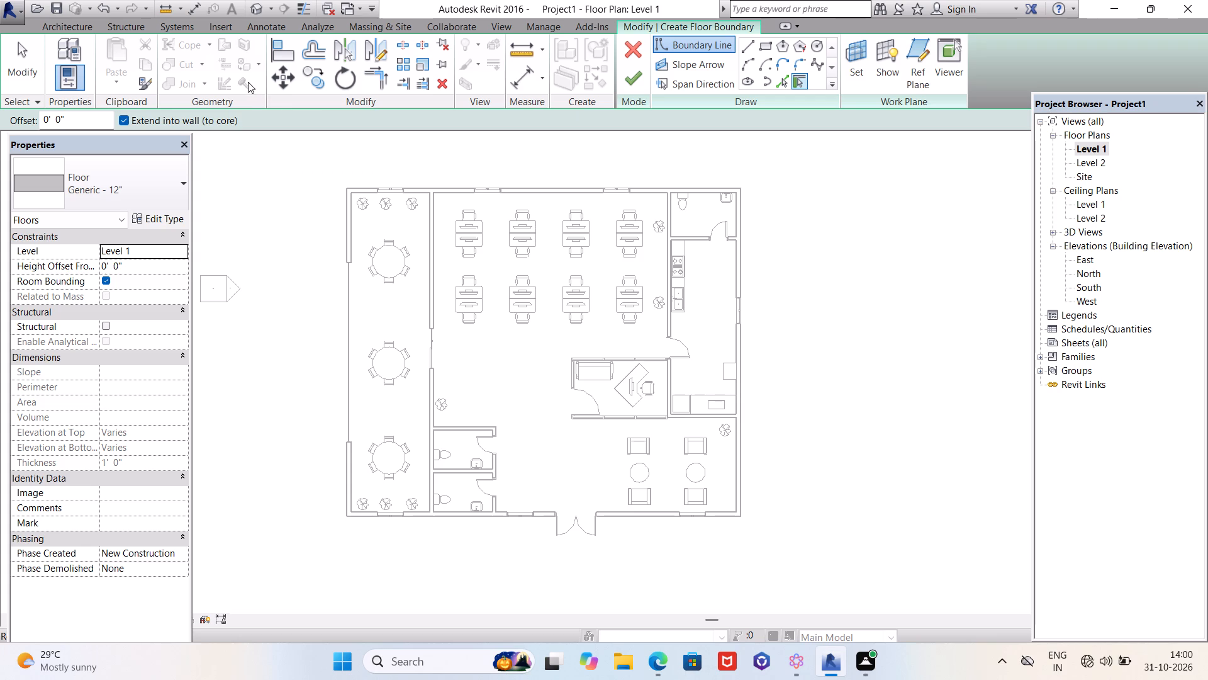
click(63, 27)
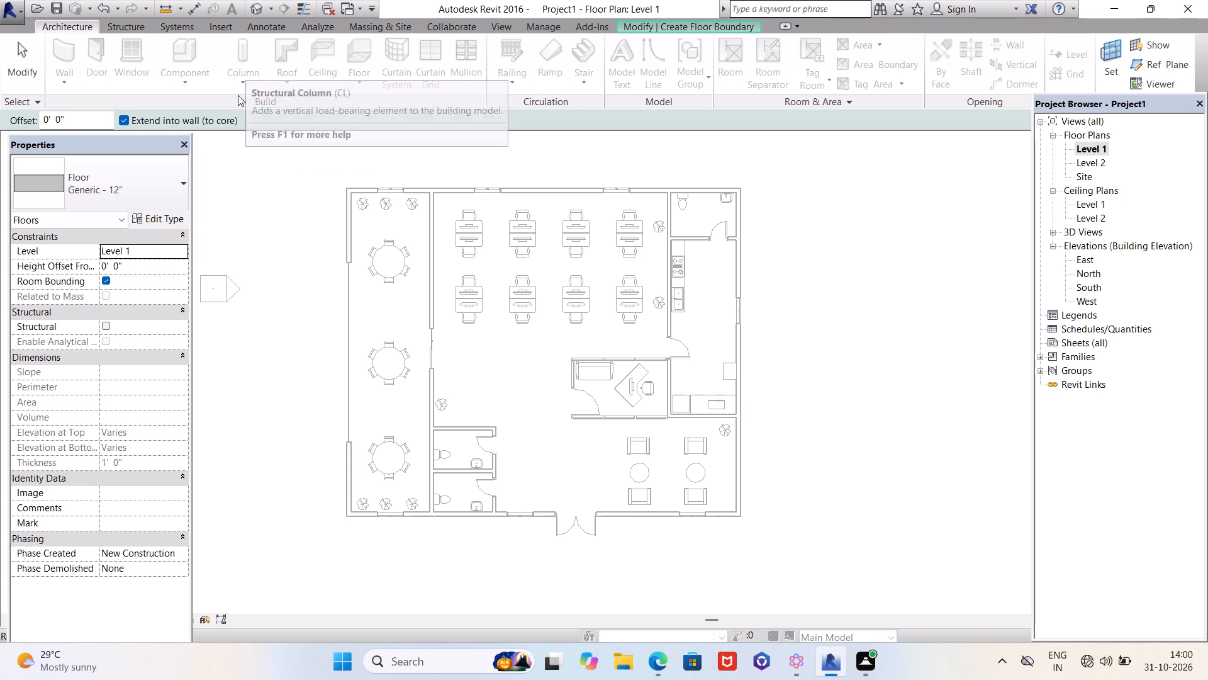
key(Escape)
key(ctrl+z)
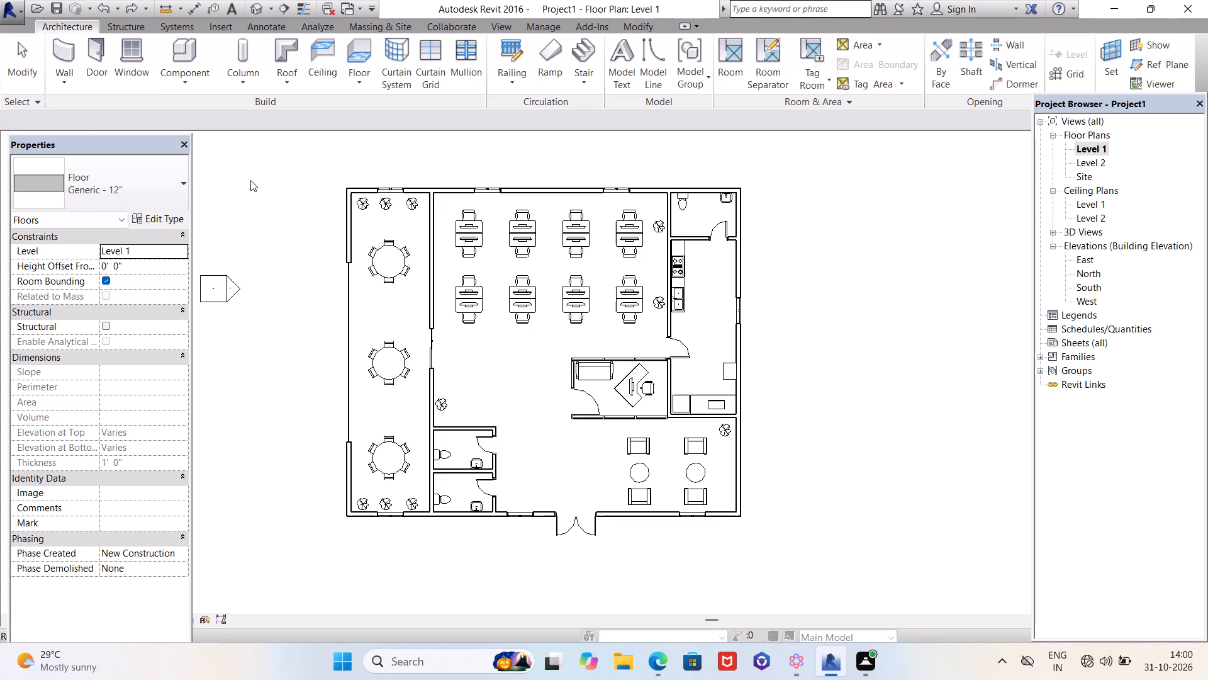
Create a Generic - 12" floor on Level 1 from a rectangular boundary spanning opposite corners of the building's exterior walls.
click(355, 81)
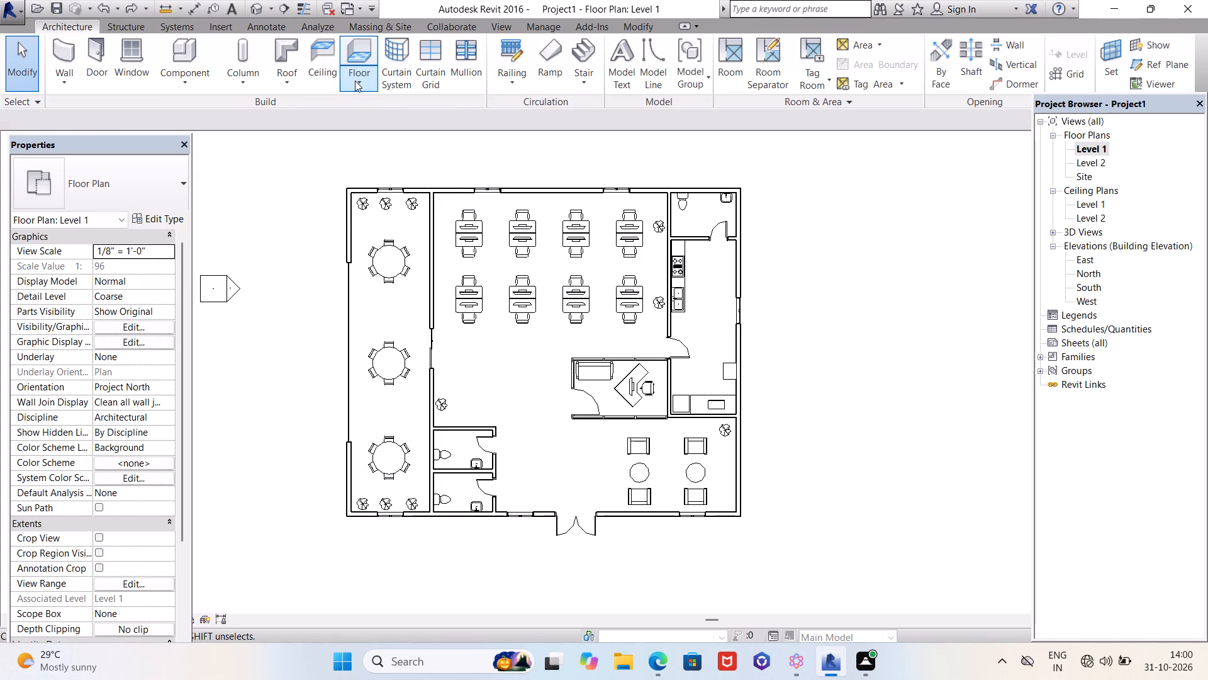
click(366, 114)
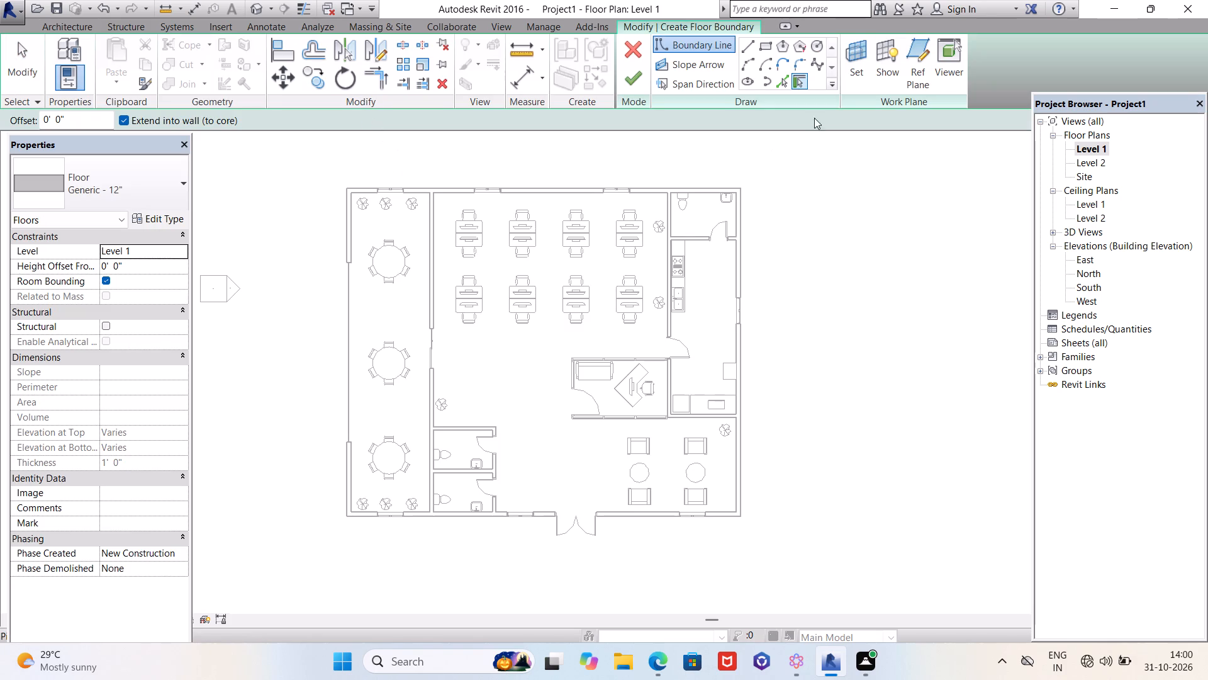
click(765, 41)
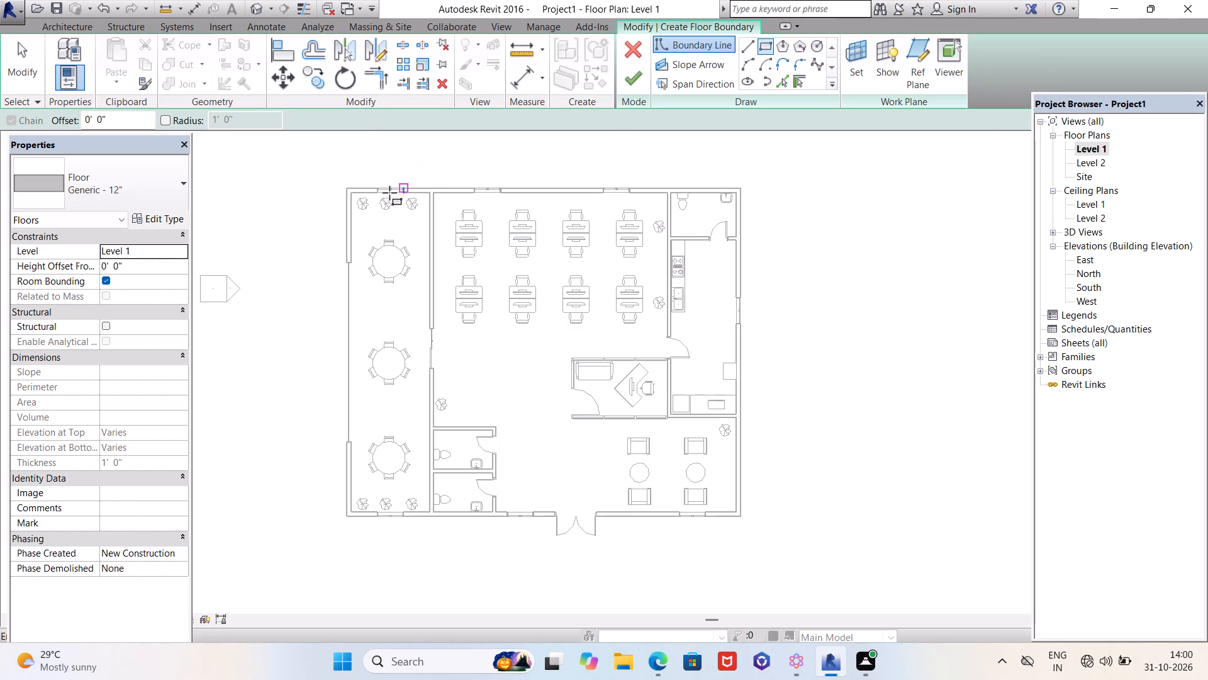
scroll(329, 196, up, 3)
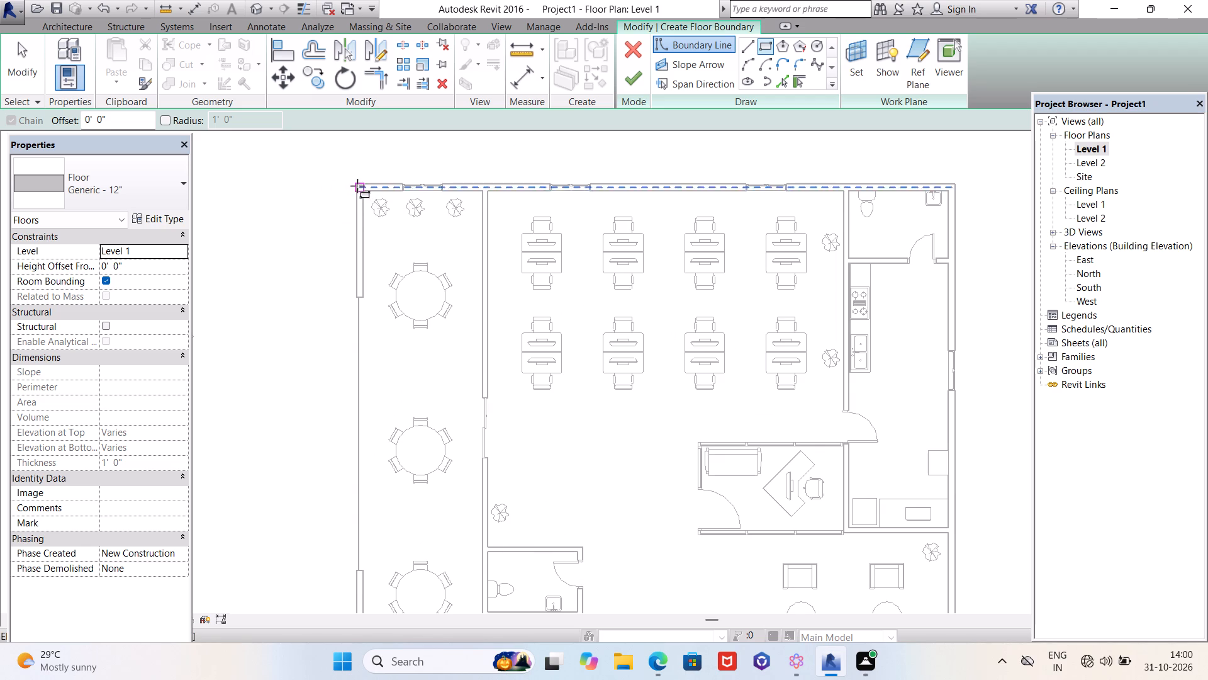
click(355, 185)
scroll(355, 183, down, 3)
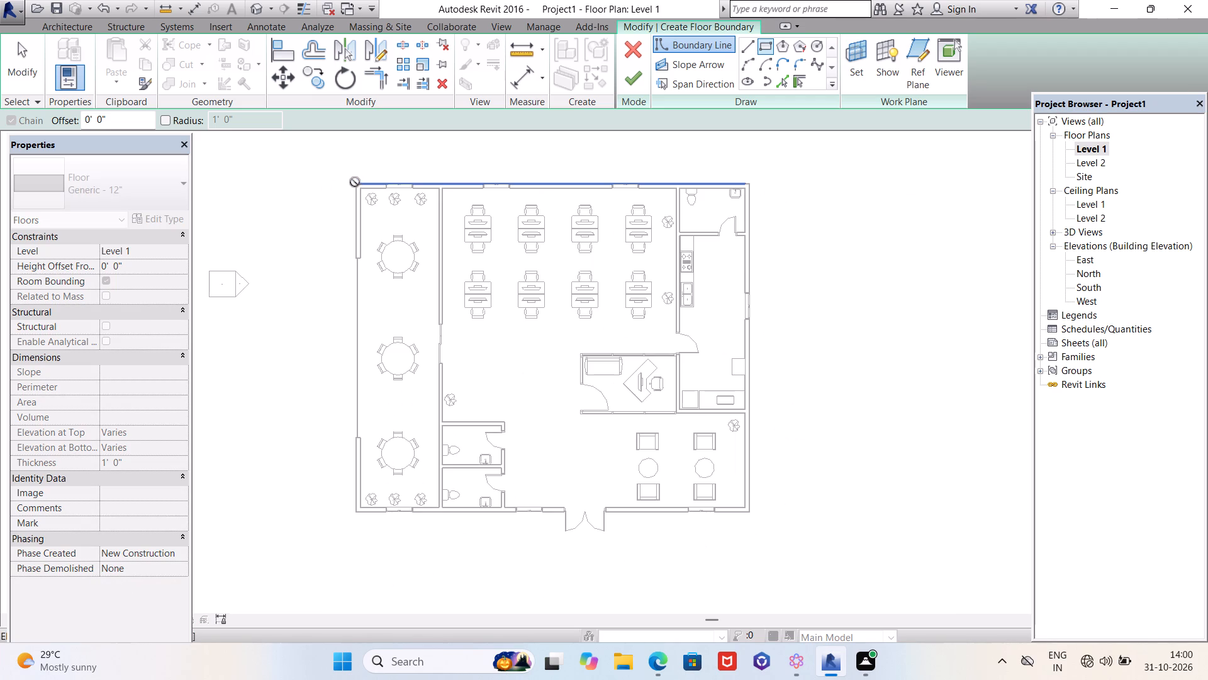
scroll(355, 182, down, 1)
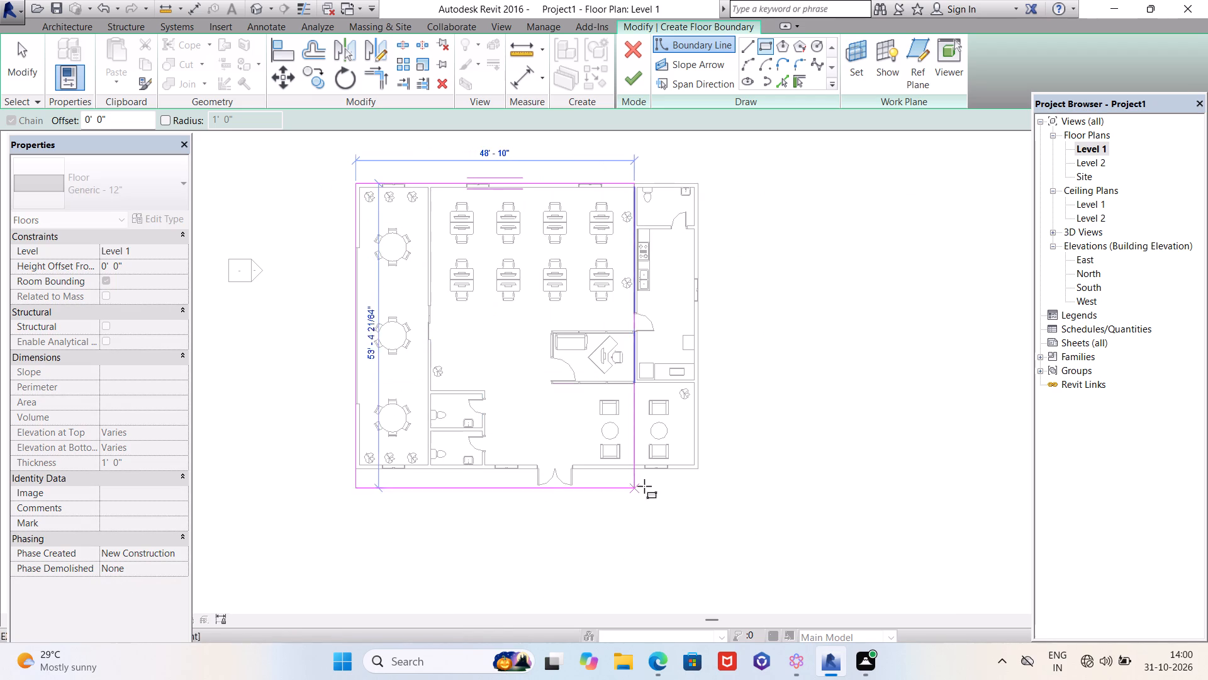
scroll(647, 484, up, 5)
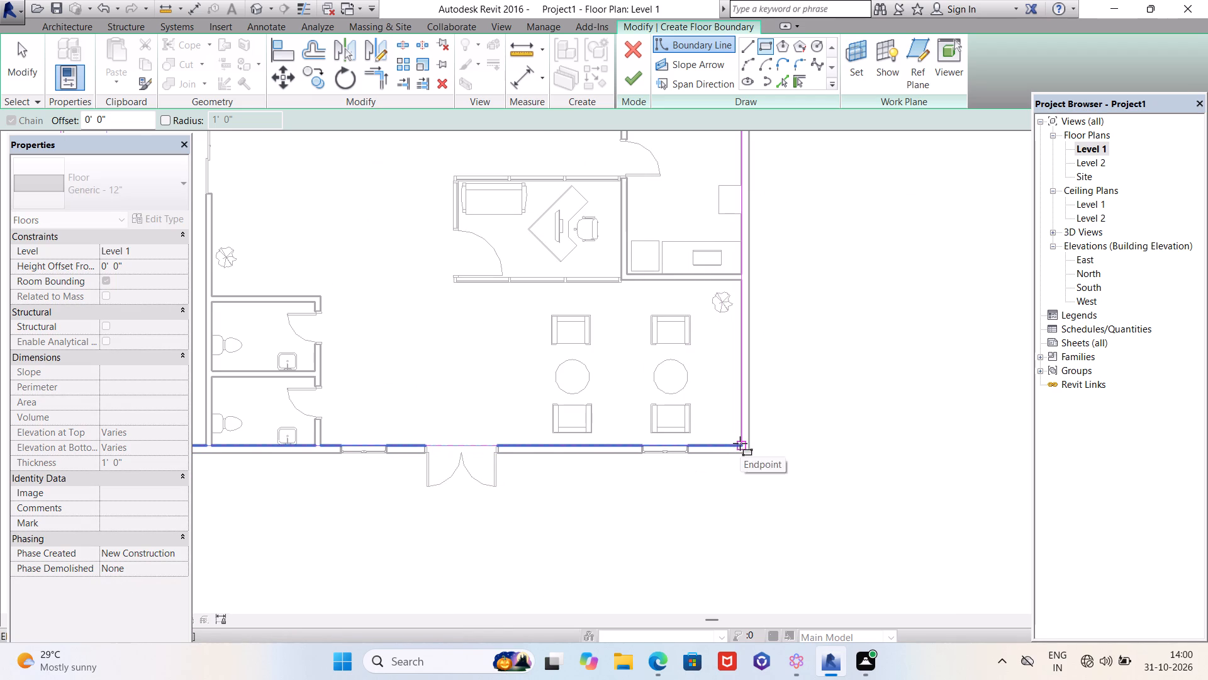
click(740, 443)
scroll(824, 450, down, 6)
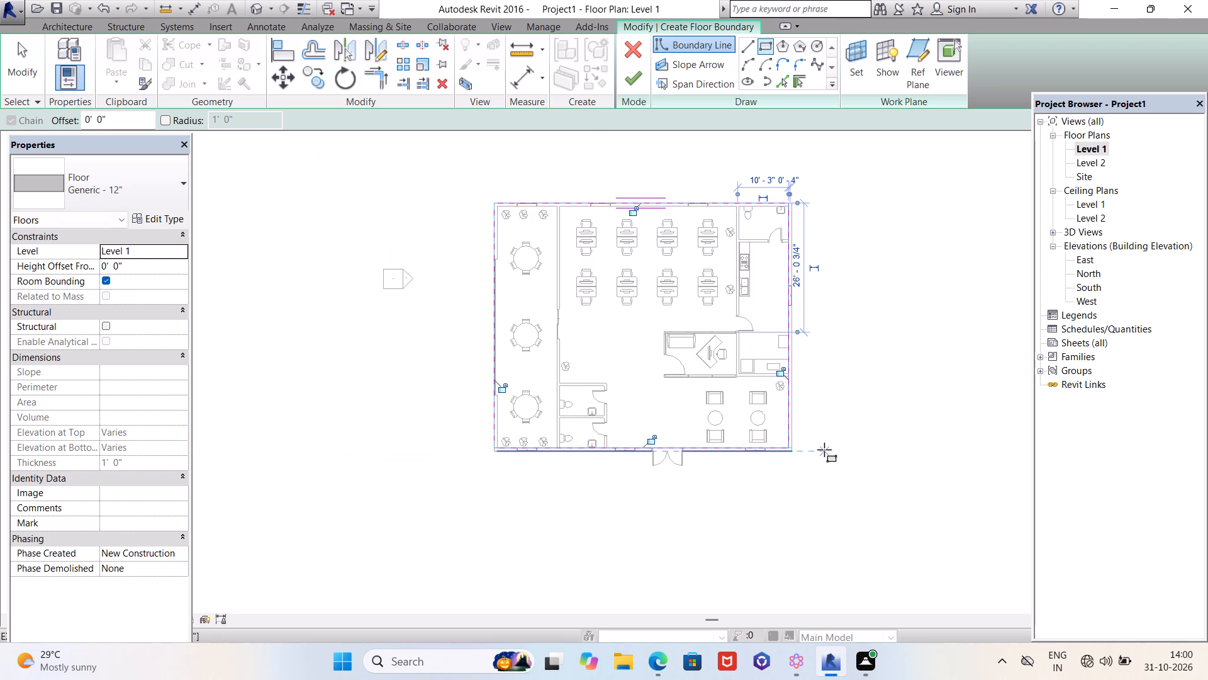
scroll(895, 346, up, 3)
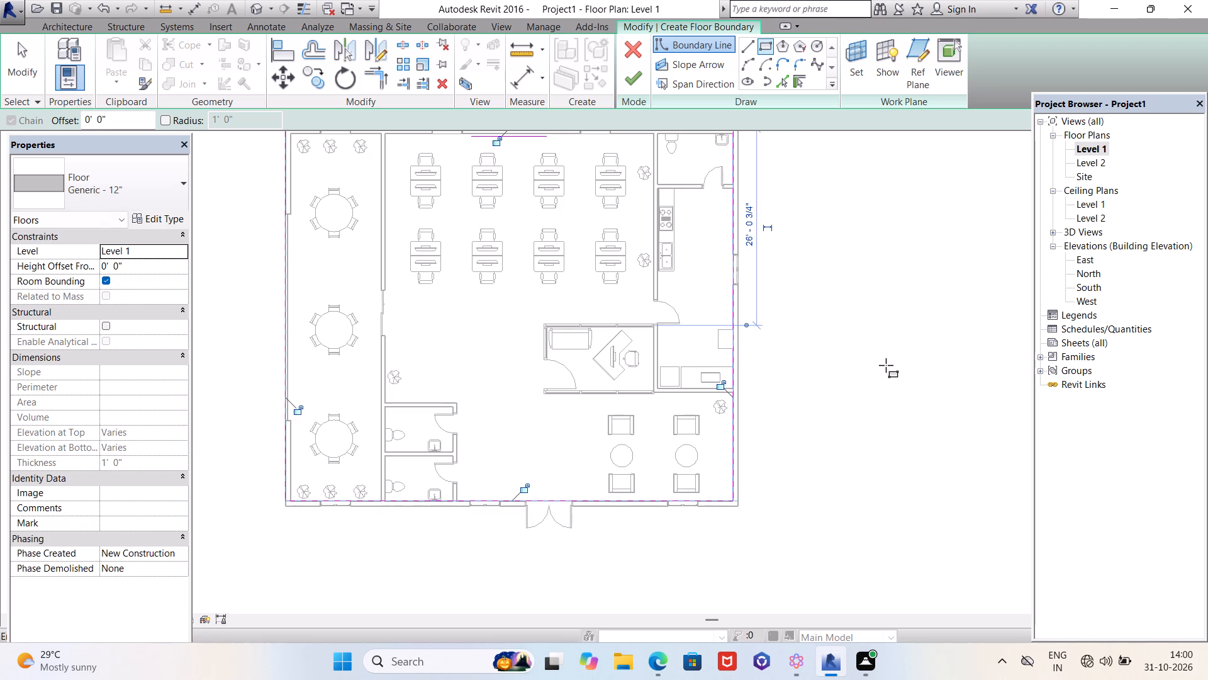
key(Escape)
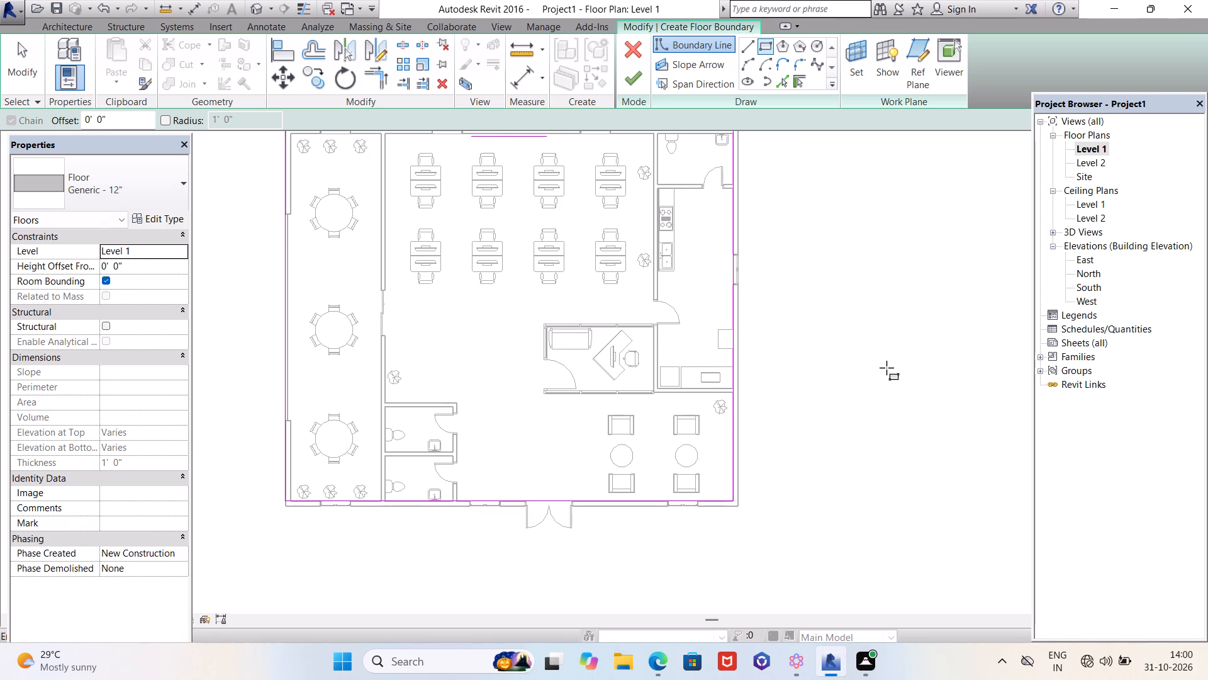
key(Escape)
scroll(886, 368, down, 2)
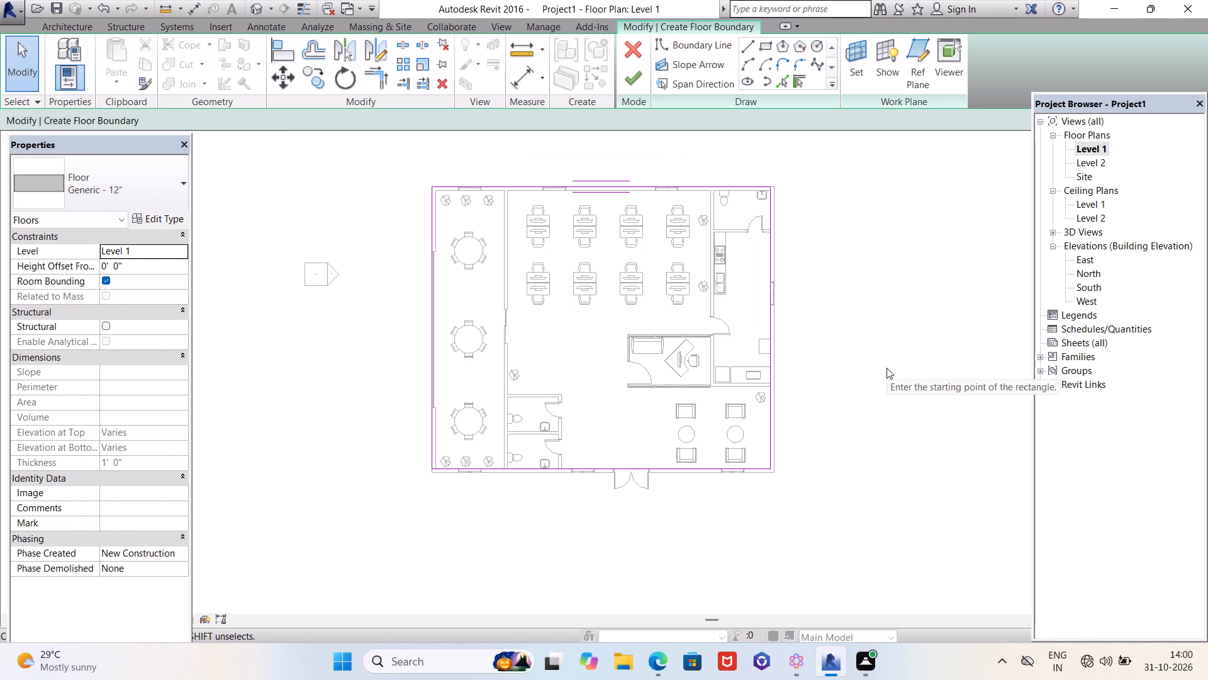
click(629, 80)
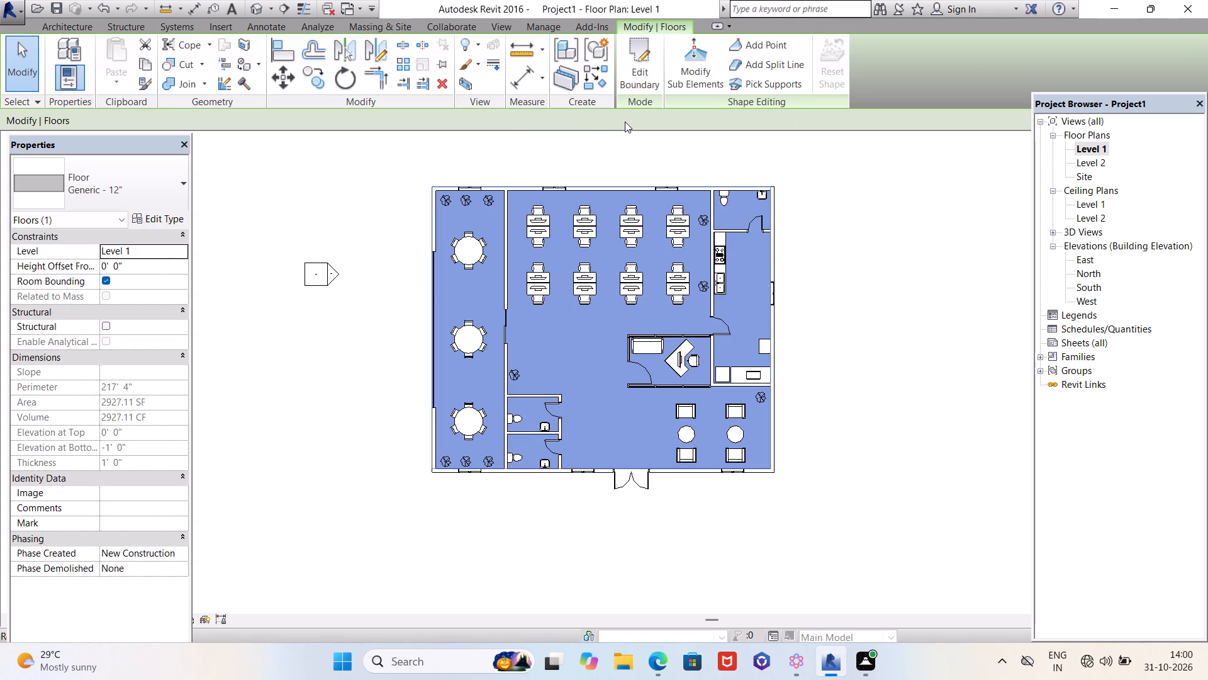
key(Escape)
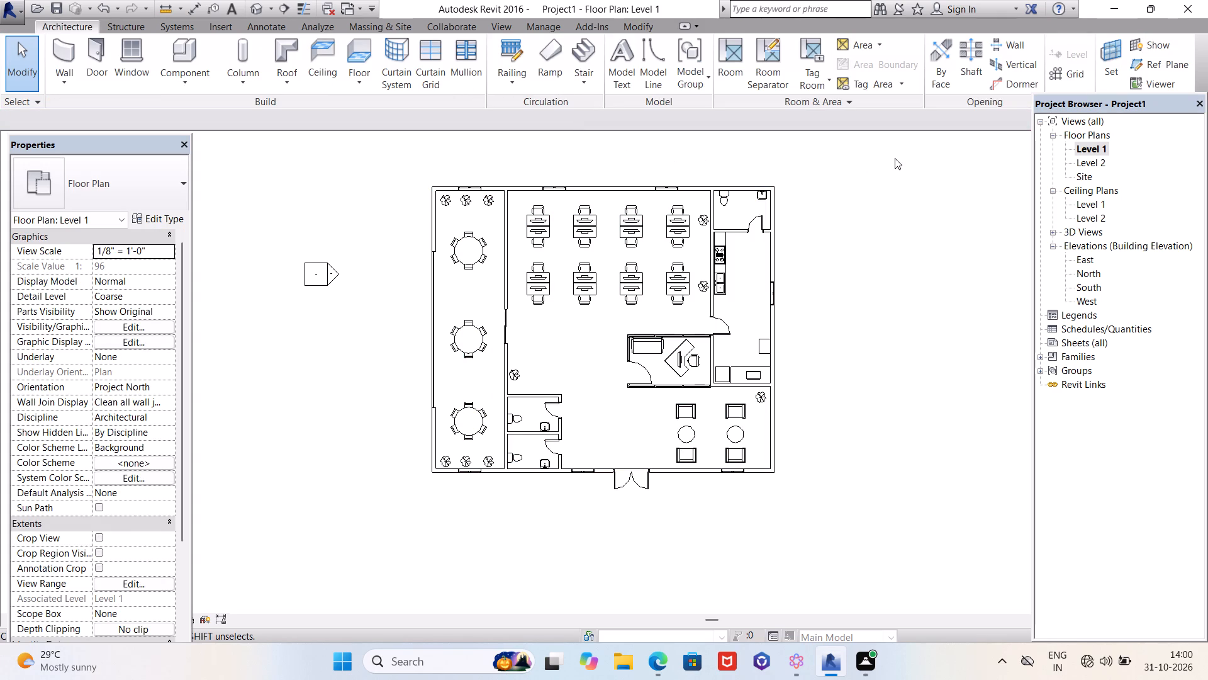
Examine the new floor beneath the walls and furniture in the 3D view.
scroll(688, 239, up, 1)
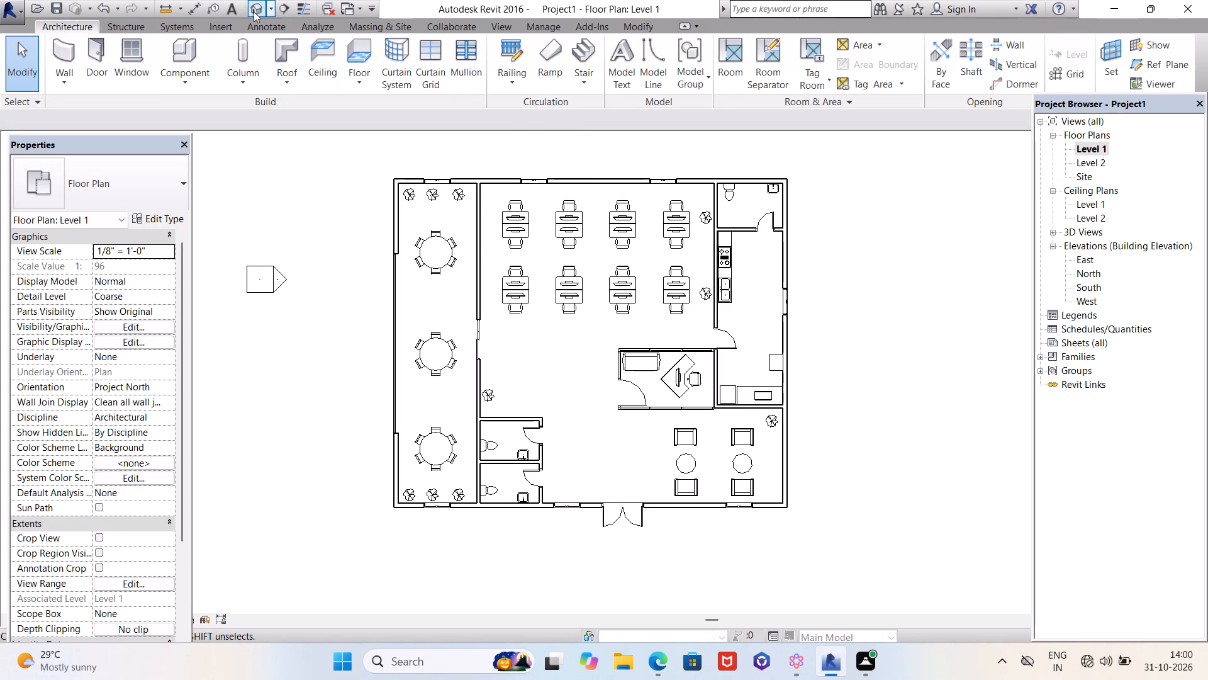
click(254, 8)
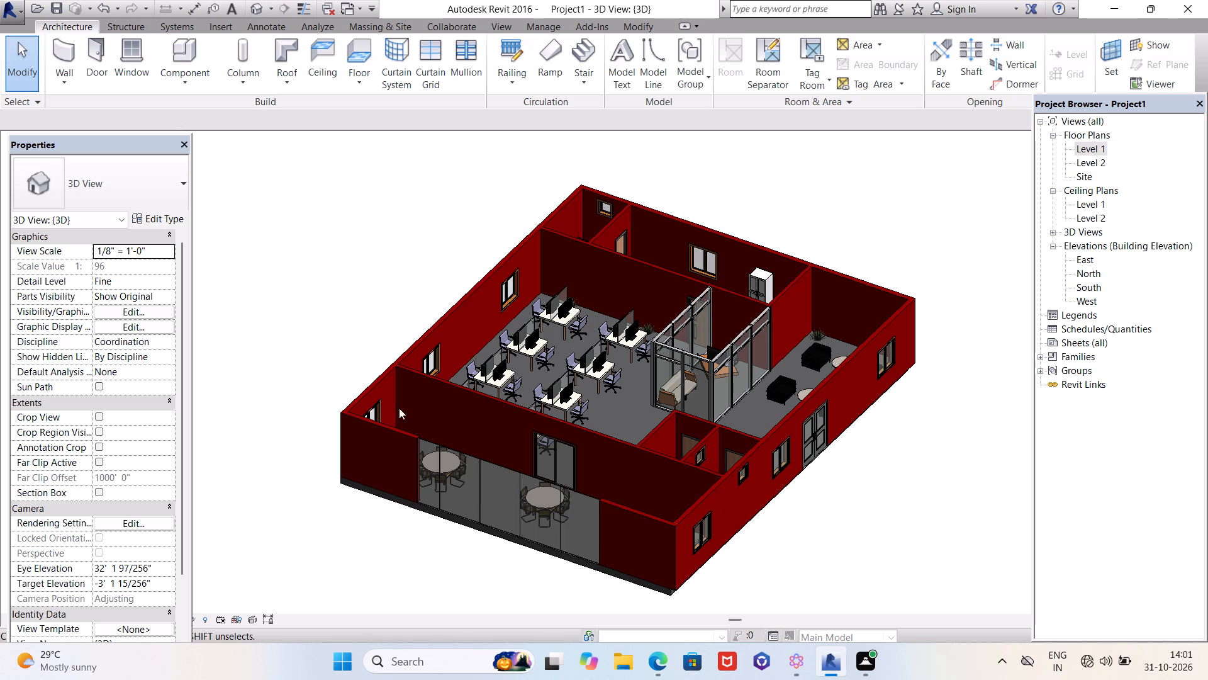
scroll(539, 501, down, 2)
scroll(668, 368, up, 3)
scroll(589, 451, up, 5)
scroll(589, 451, down, 1)
scroll(589, 451, up, 1)
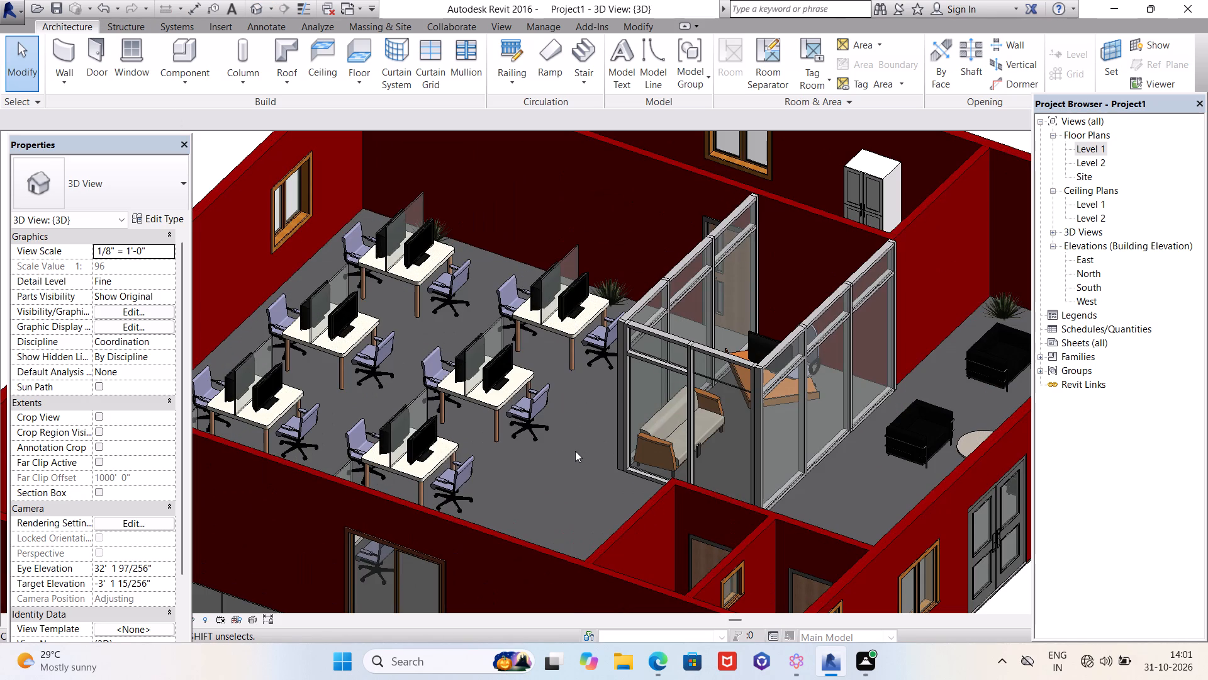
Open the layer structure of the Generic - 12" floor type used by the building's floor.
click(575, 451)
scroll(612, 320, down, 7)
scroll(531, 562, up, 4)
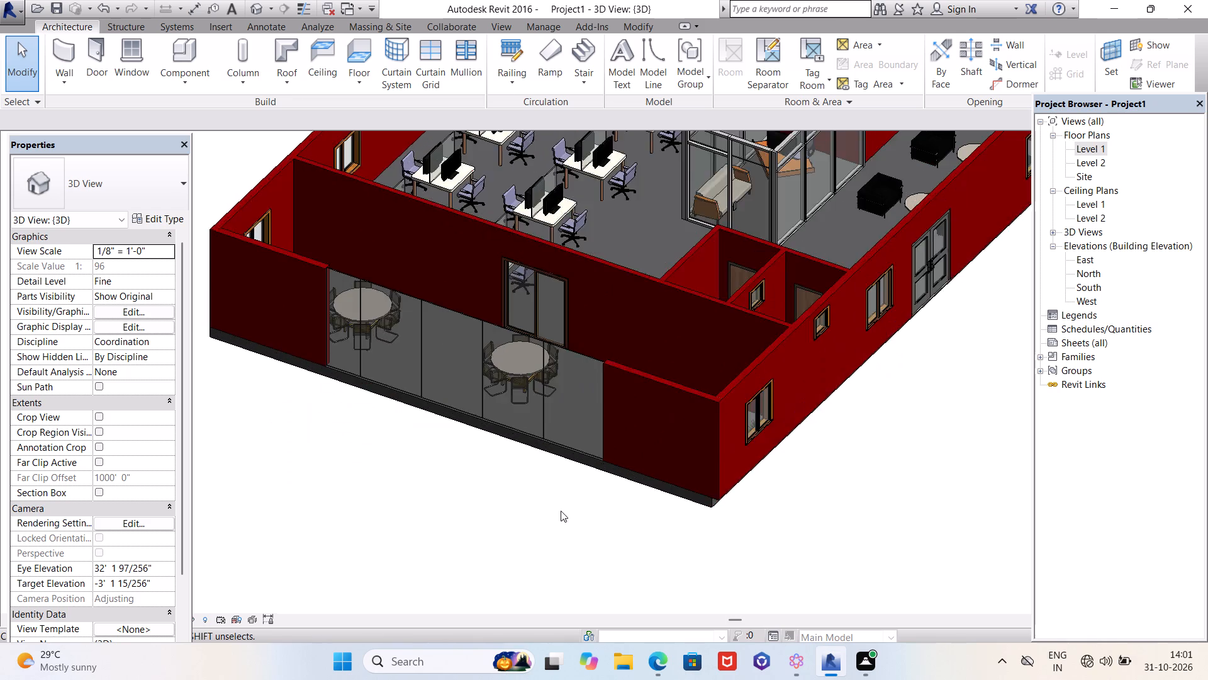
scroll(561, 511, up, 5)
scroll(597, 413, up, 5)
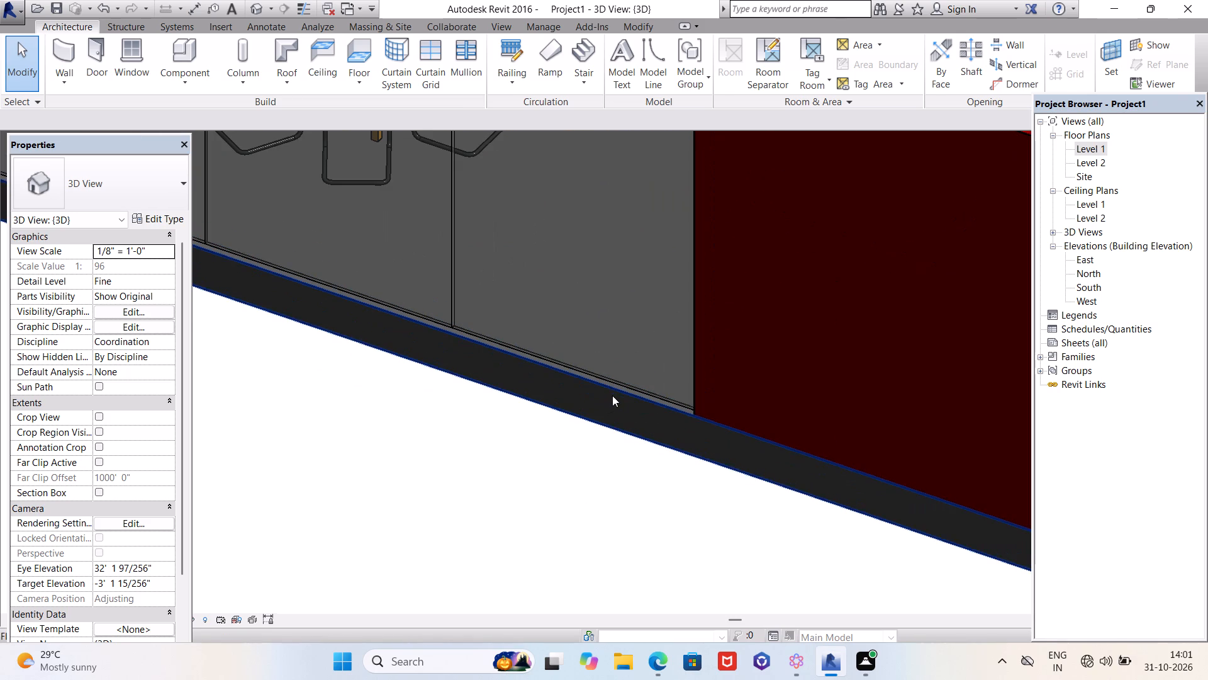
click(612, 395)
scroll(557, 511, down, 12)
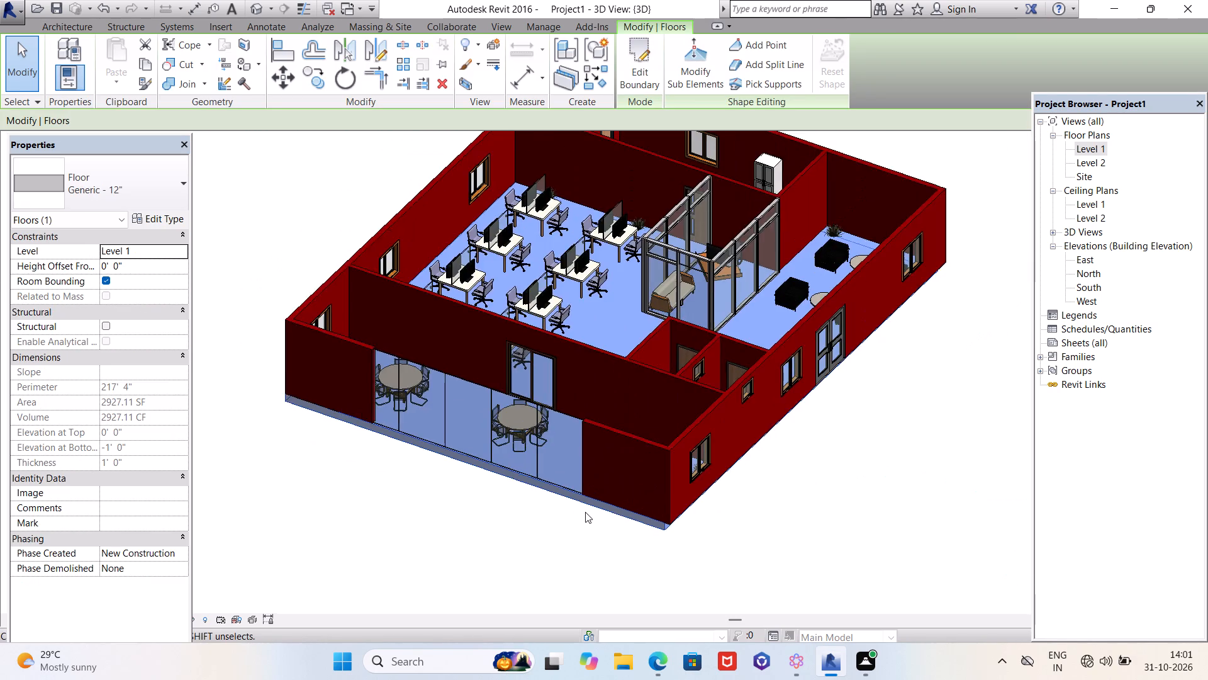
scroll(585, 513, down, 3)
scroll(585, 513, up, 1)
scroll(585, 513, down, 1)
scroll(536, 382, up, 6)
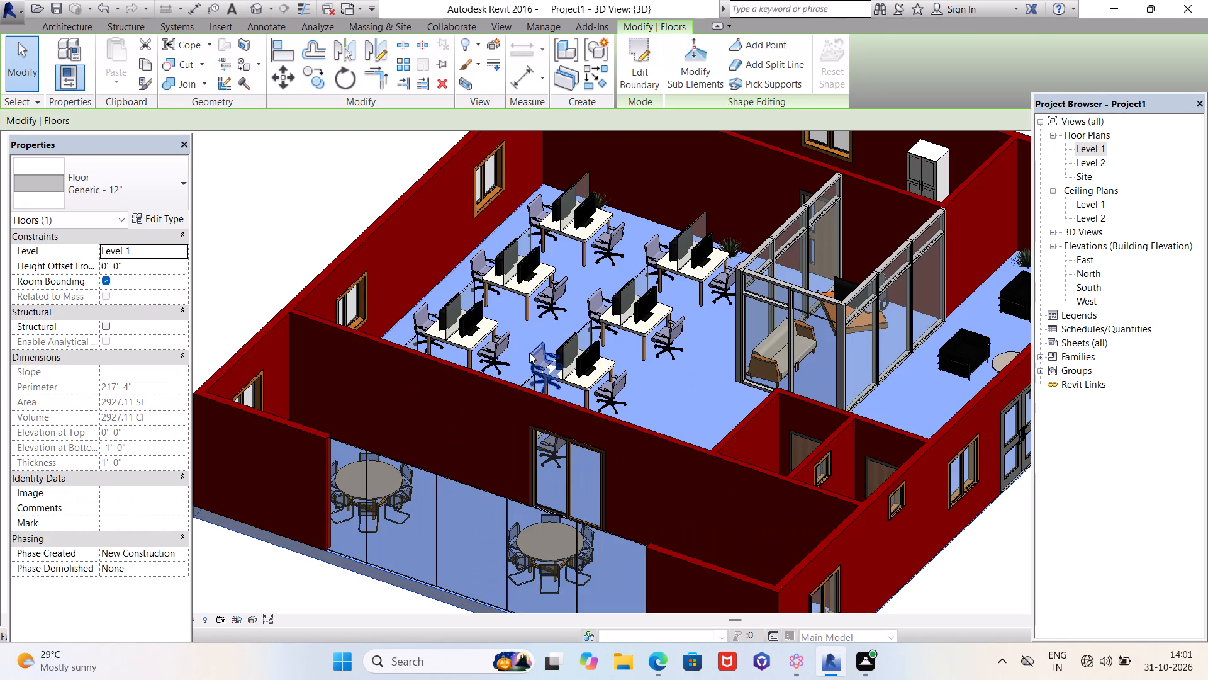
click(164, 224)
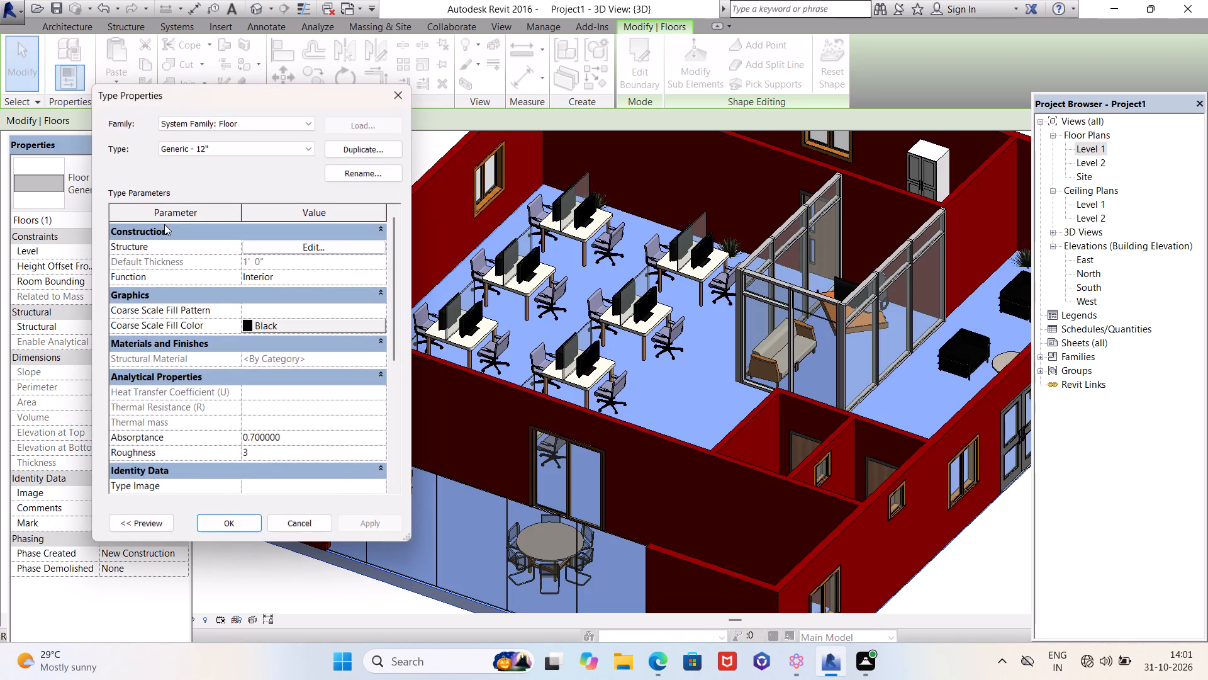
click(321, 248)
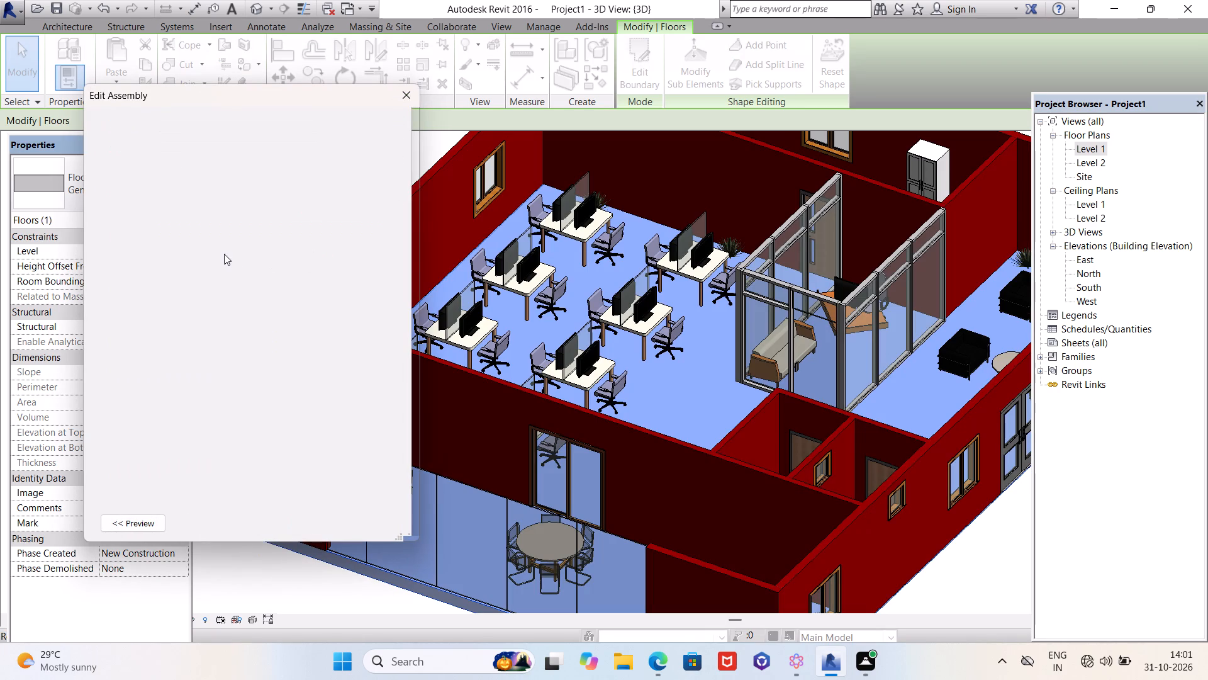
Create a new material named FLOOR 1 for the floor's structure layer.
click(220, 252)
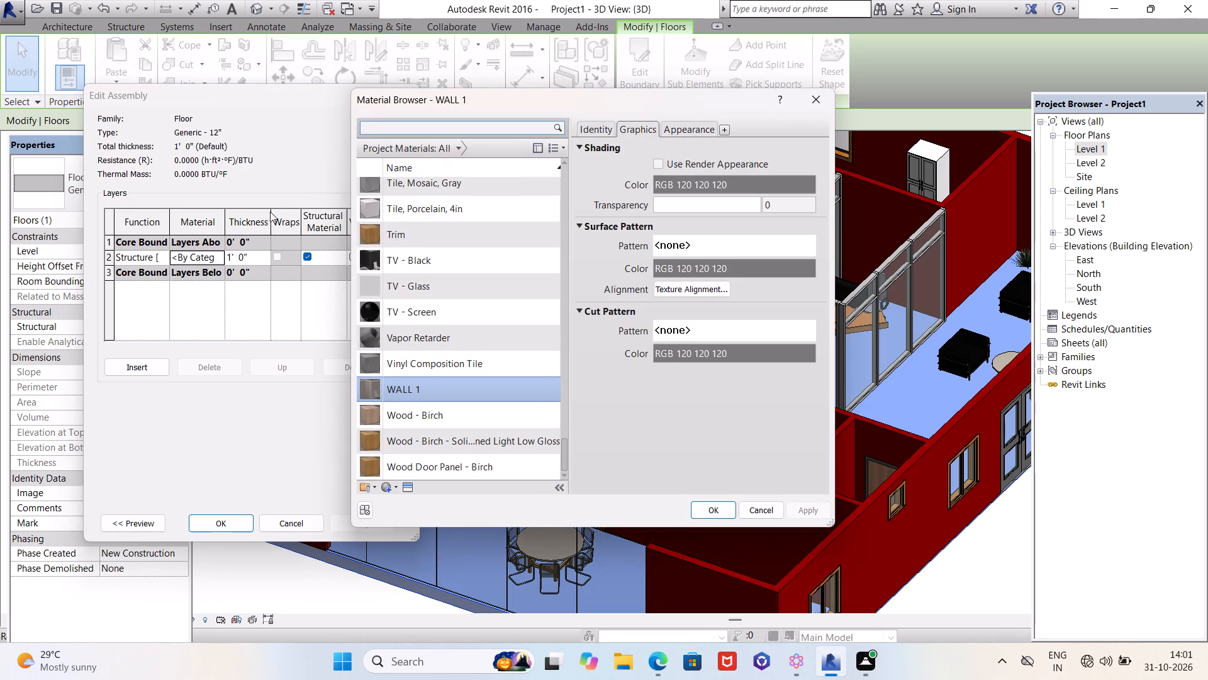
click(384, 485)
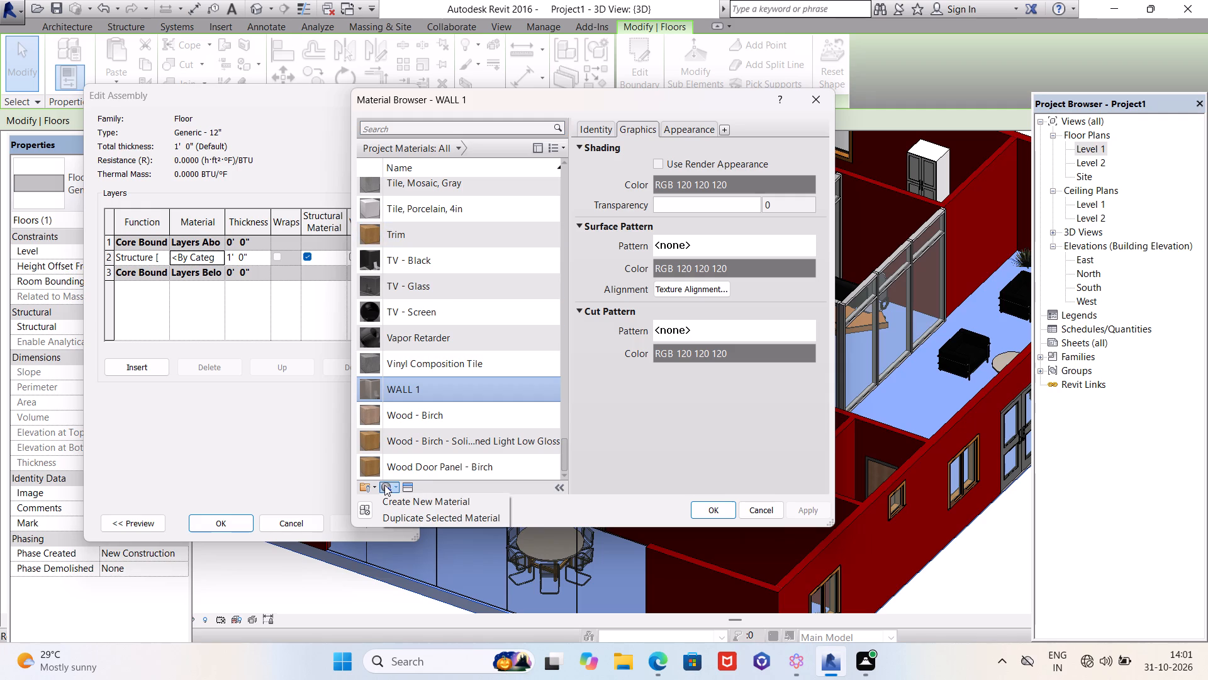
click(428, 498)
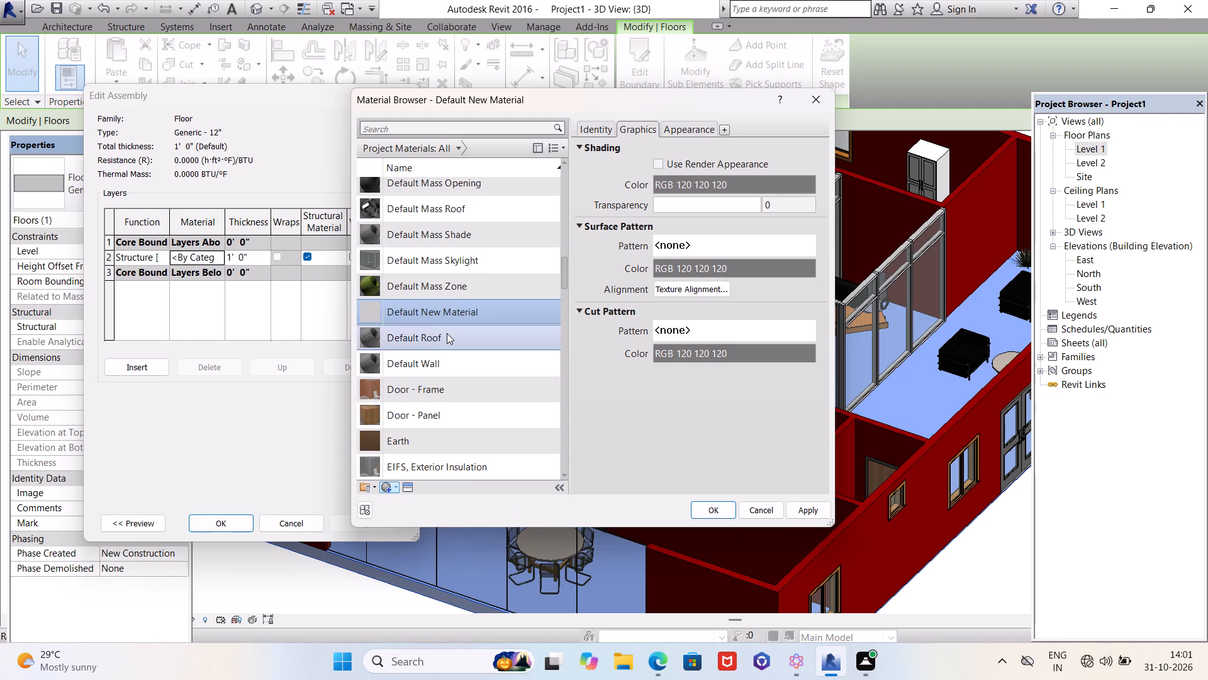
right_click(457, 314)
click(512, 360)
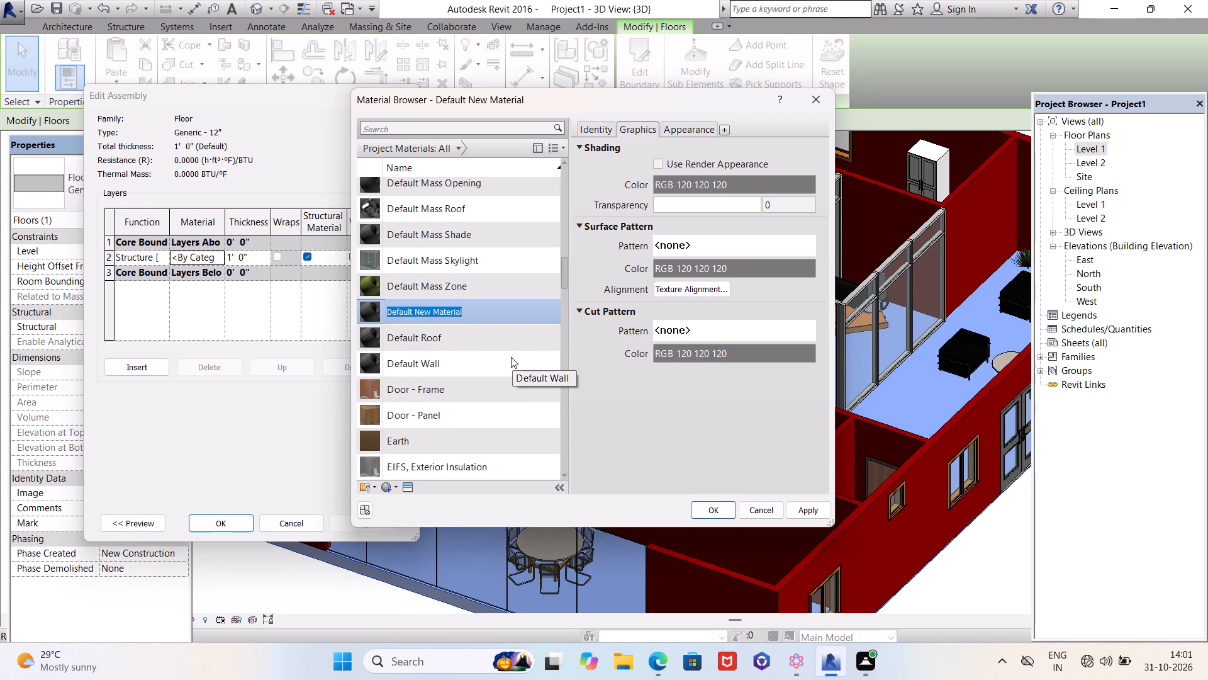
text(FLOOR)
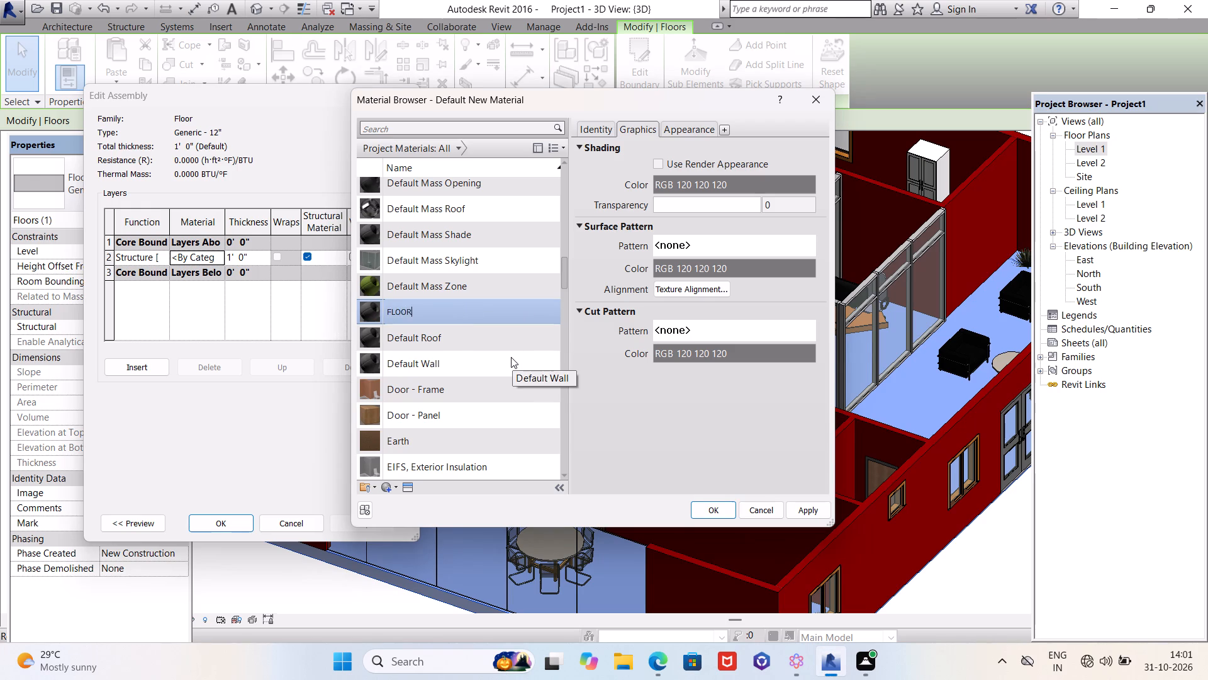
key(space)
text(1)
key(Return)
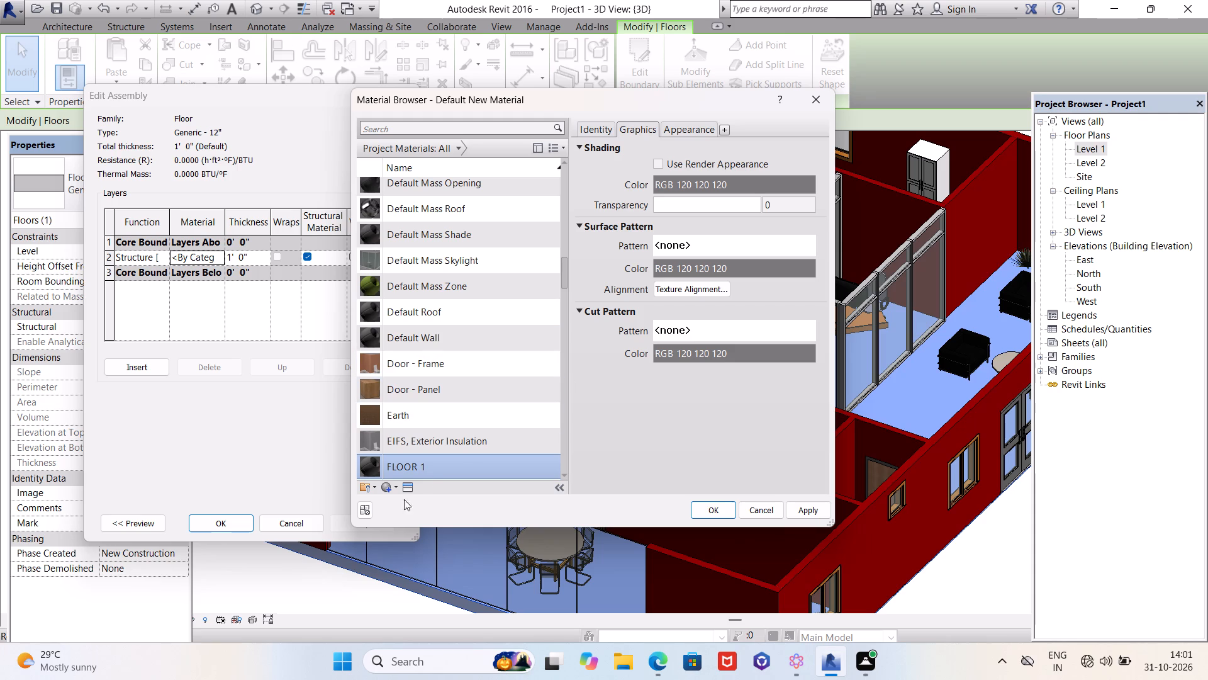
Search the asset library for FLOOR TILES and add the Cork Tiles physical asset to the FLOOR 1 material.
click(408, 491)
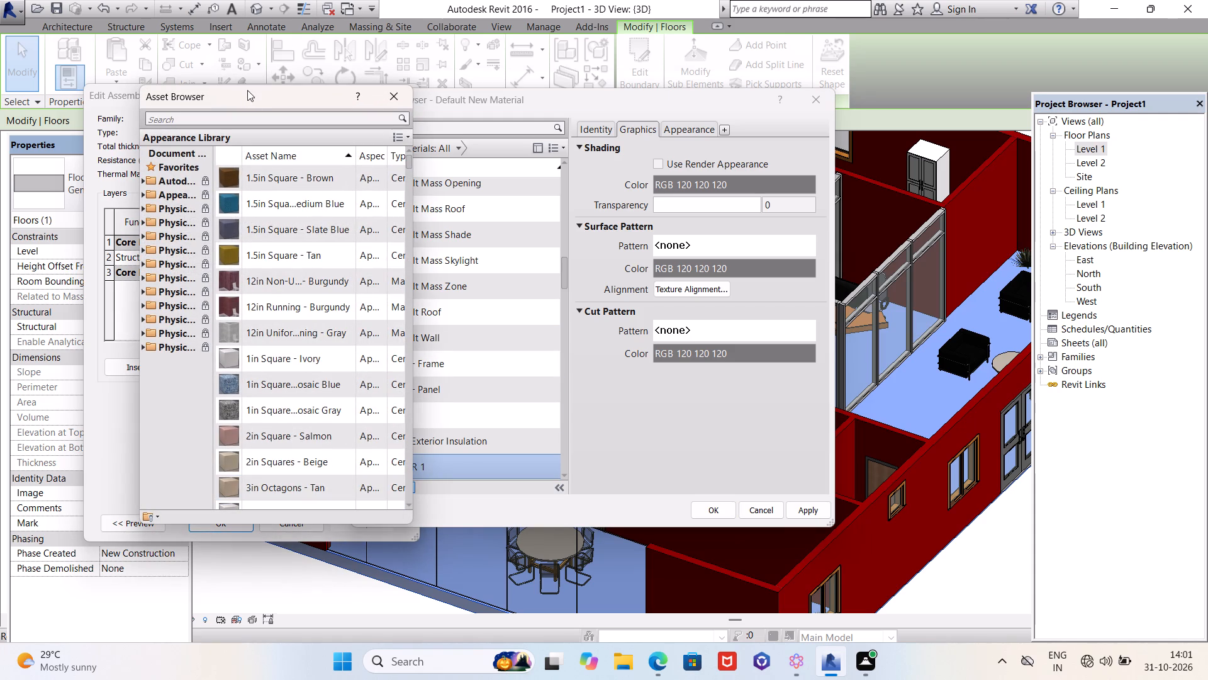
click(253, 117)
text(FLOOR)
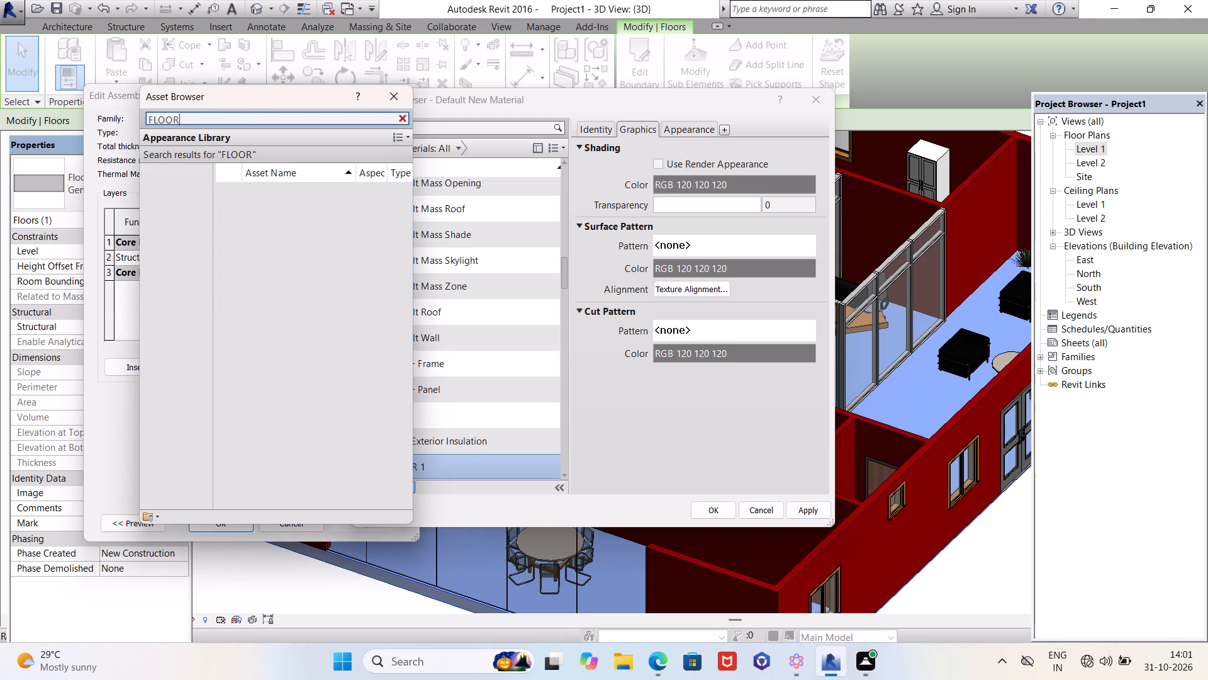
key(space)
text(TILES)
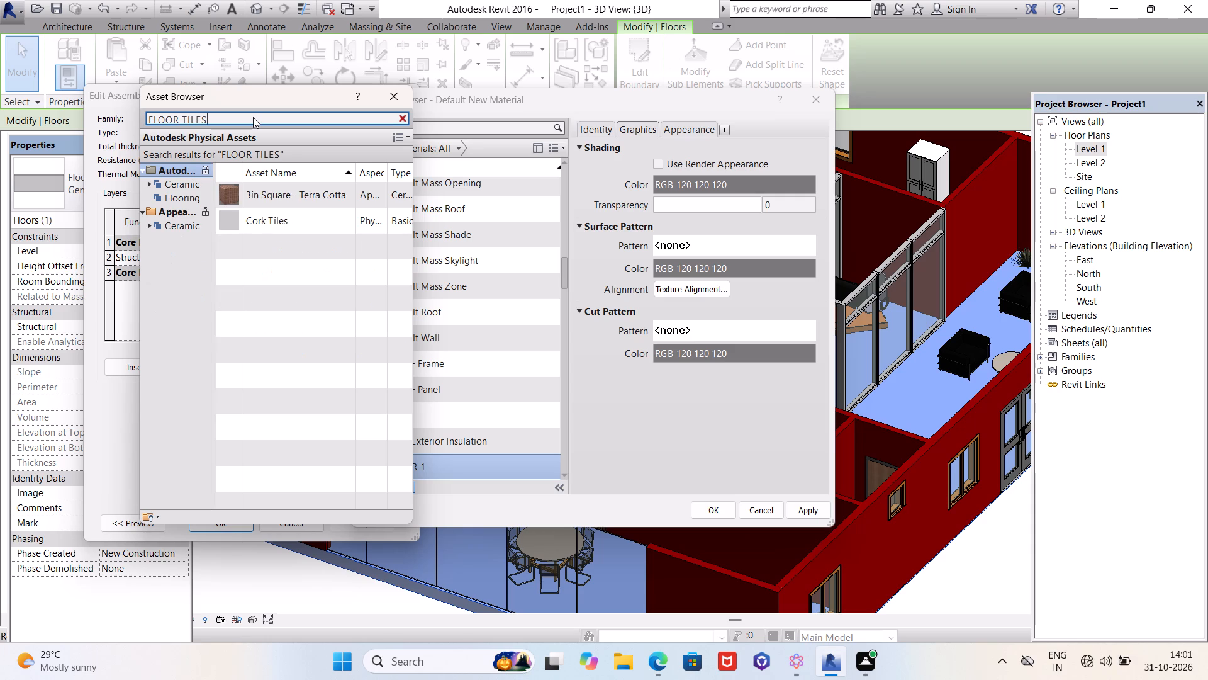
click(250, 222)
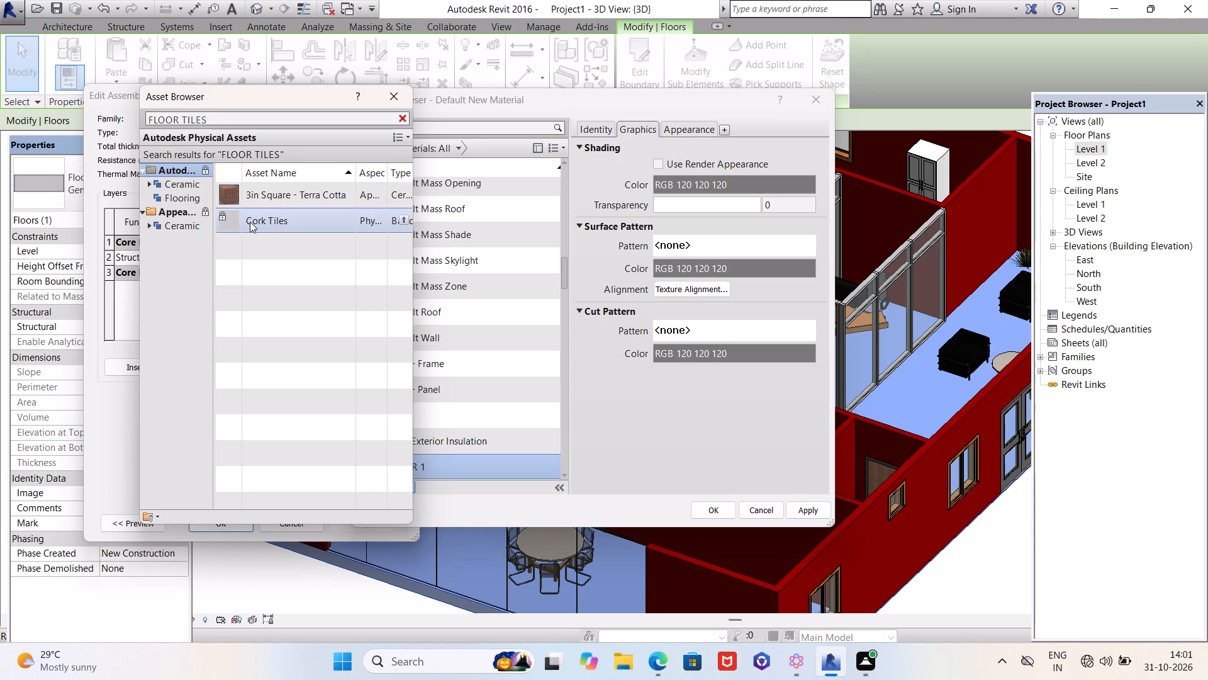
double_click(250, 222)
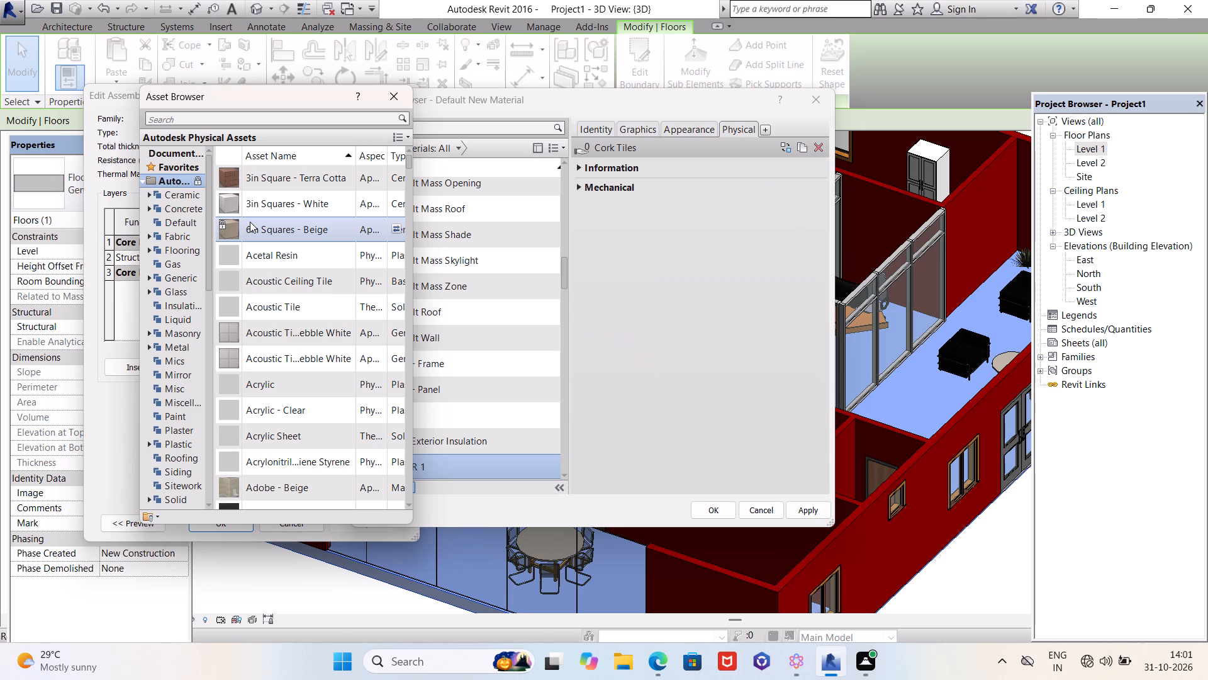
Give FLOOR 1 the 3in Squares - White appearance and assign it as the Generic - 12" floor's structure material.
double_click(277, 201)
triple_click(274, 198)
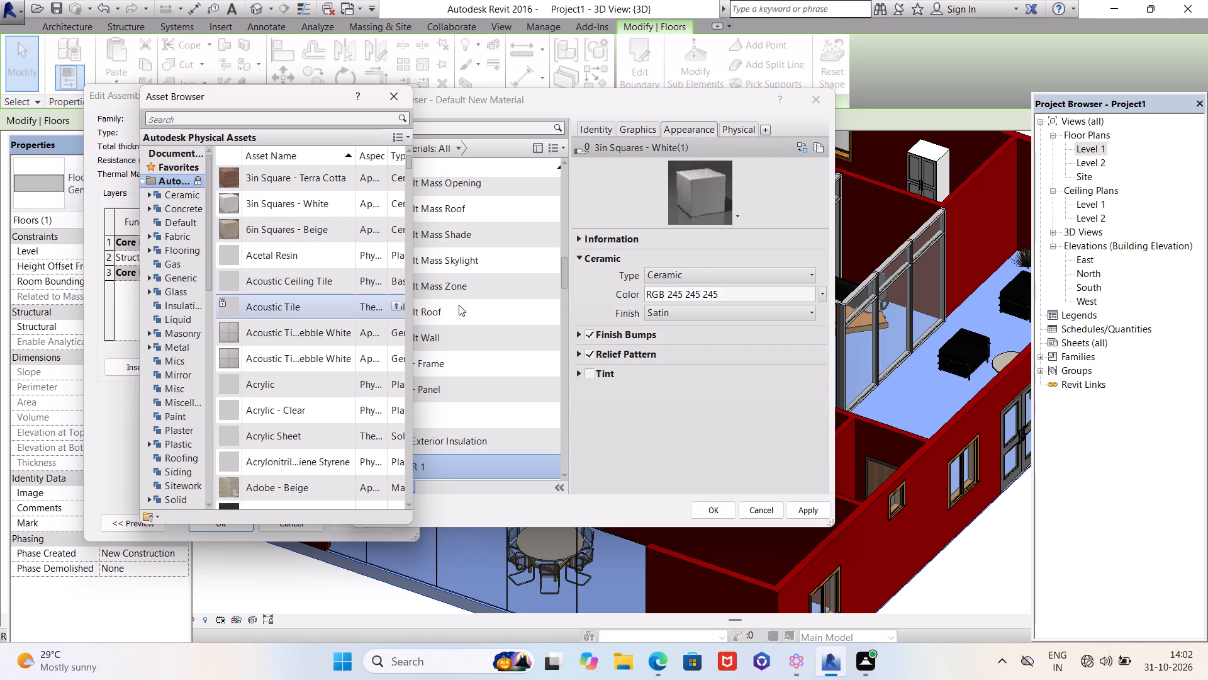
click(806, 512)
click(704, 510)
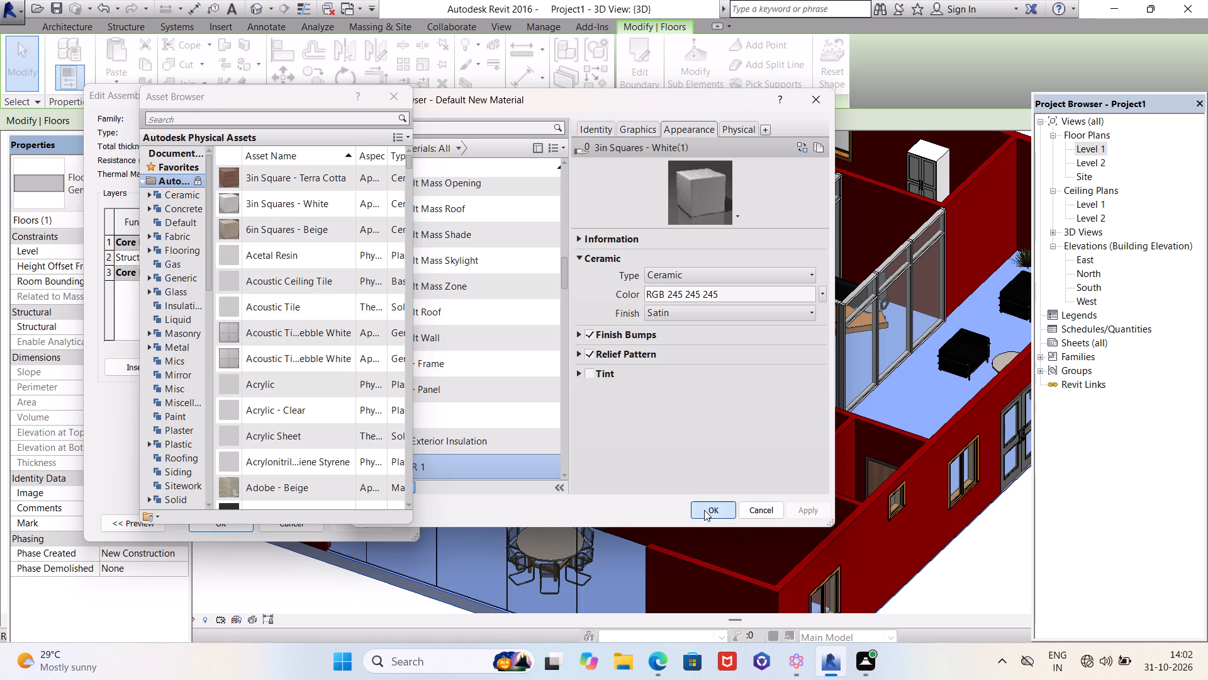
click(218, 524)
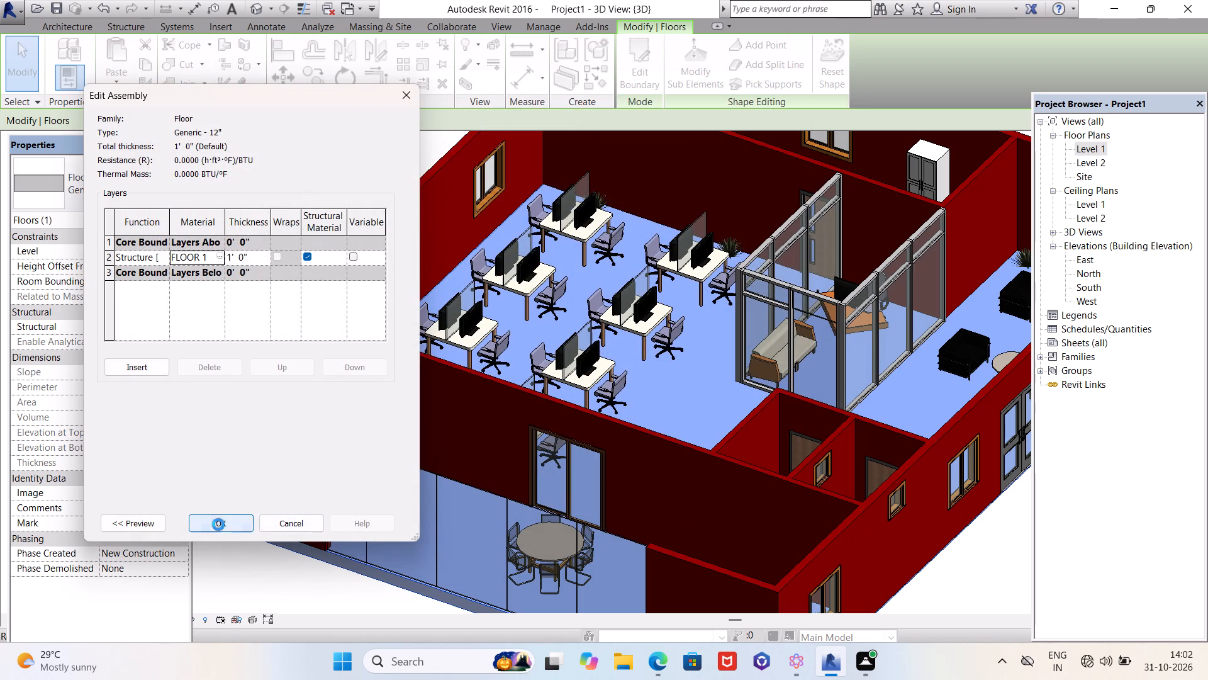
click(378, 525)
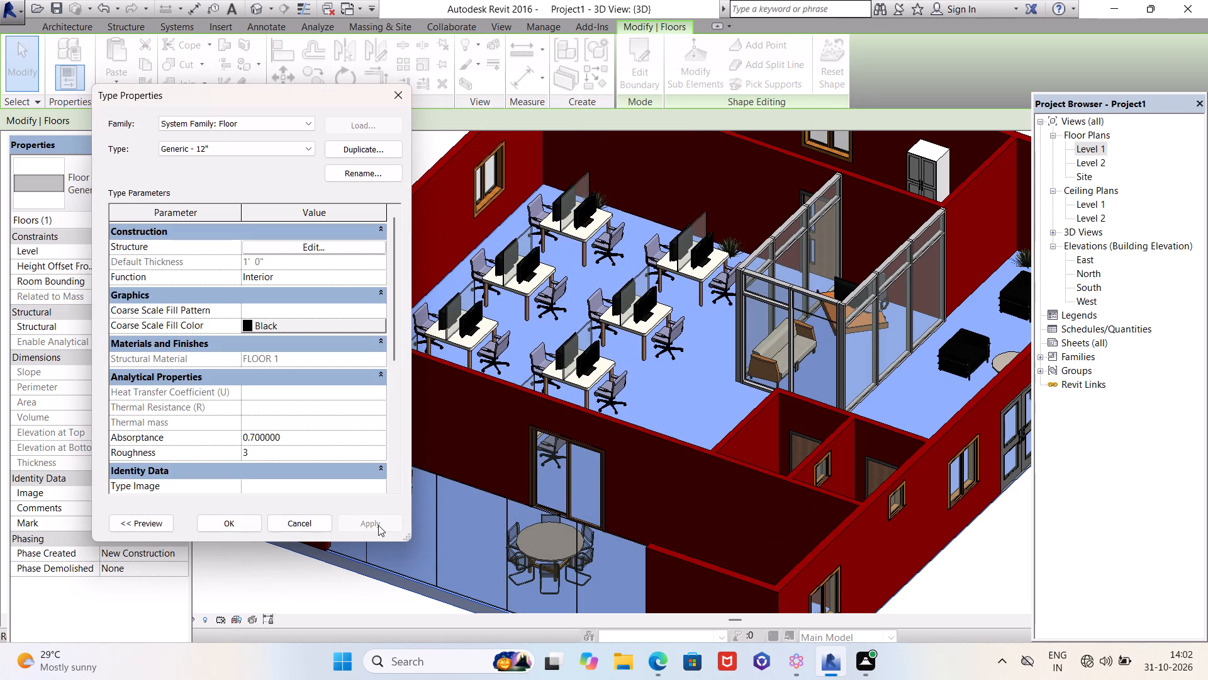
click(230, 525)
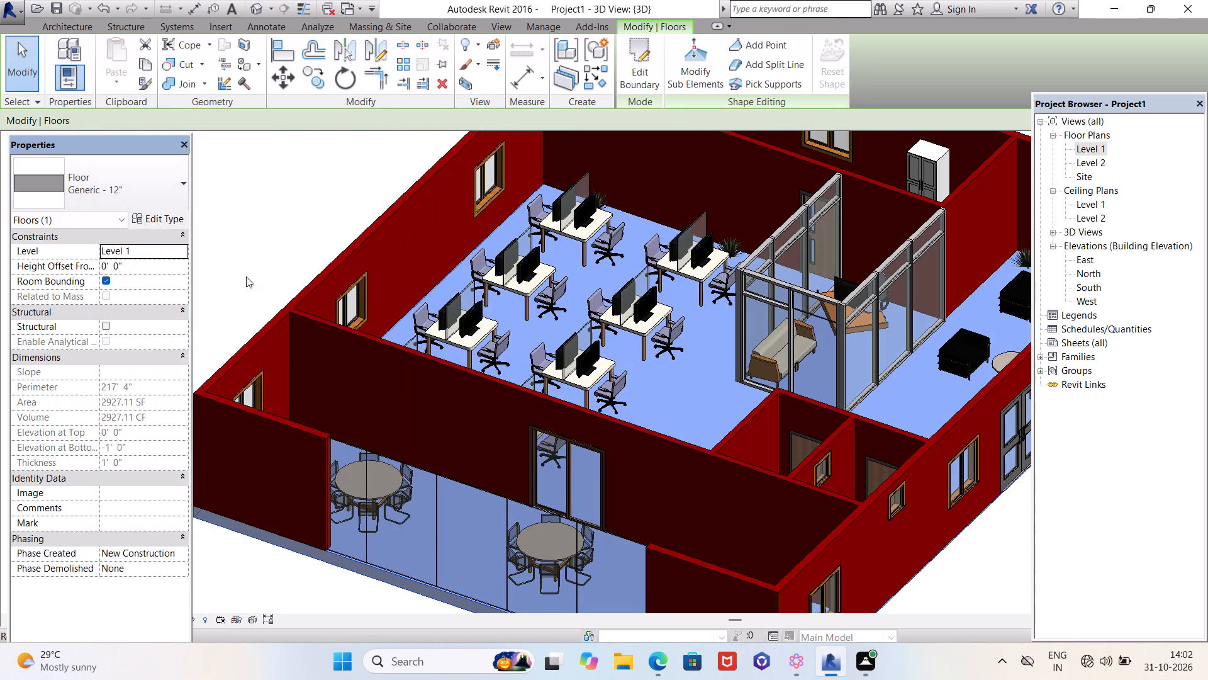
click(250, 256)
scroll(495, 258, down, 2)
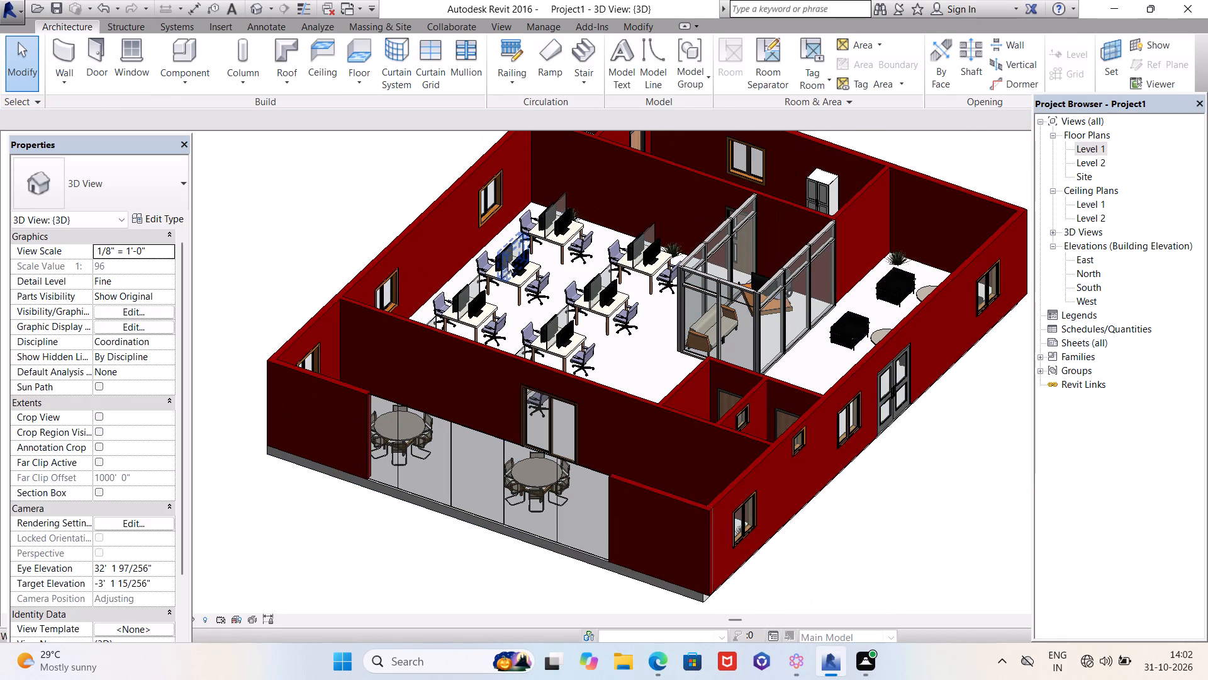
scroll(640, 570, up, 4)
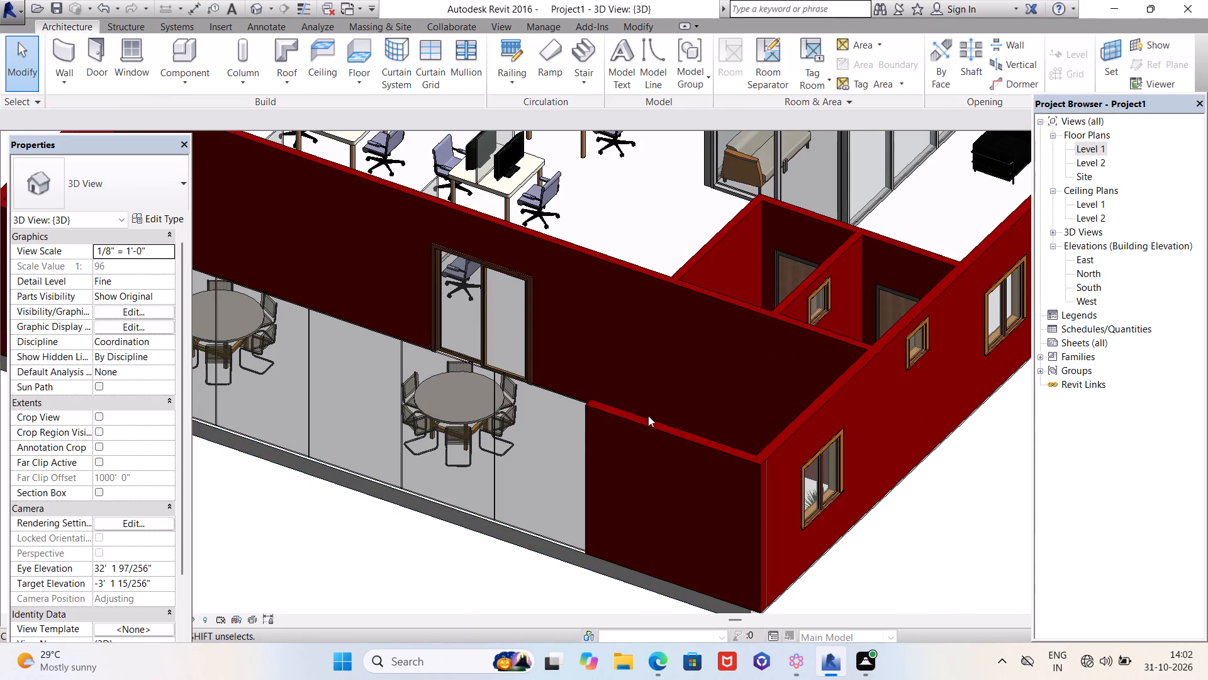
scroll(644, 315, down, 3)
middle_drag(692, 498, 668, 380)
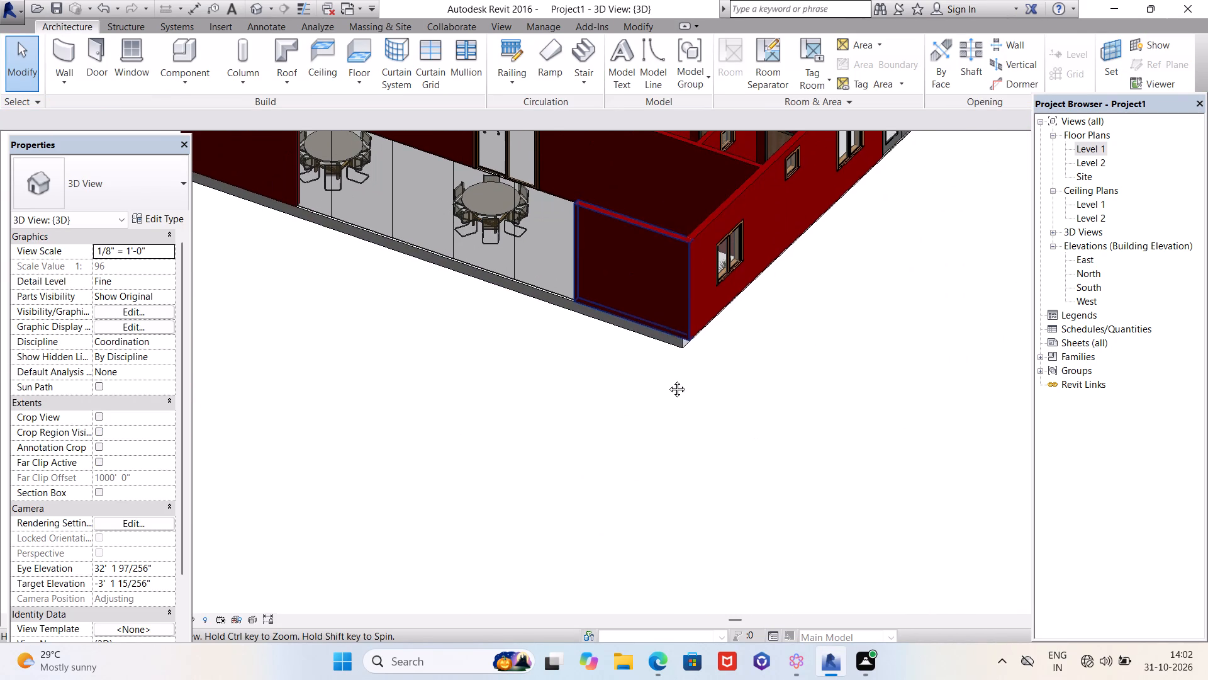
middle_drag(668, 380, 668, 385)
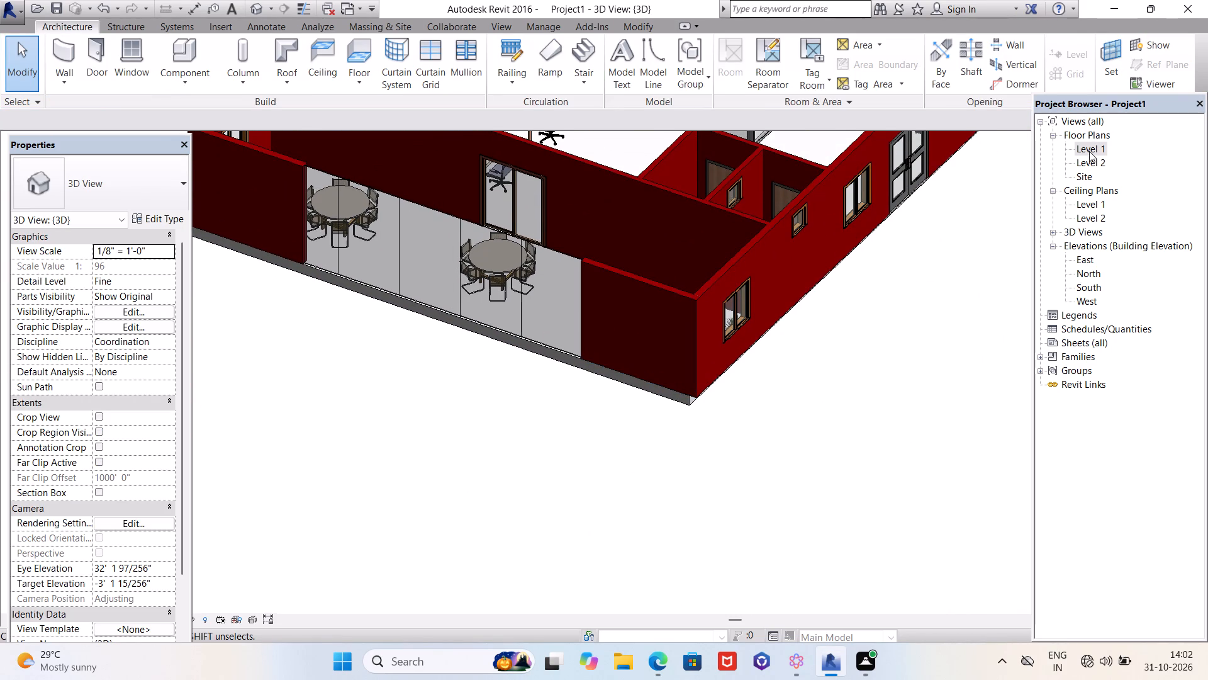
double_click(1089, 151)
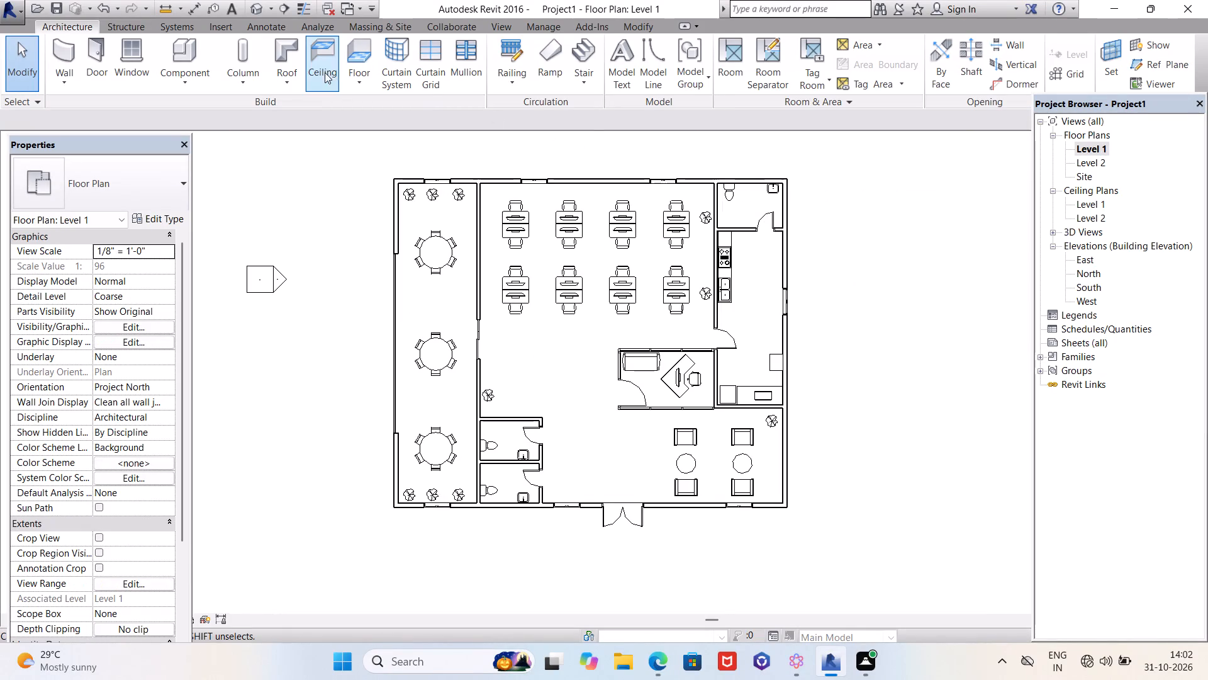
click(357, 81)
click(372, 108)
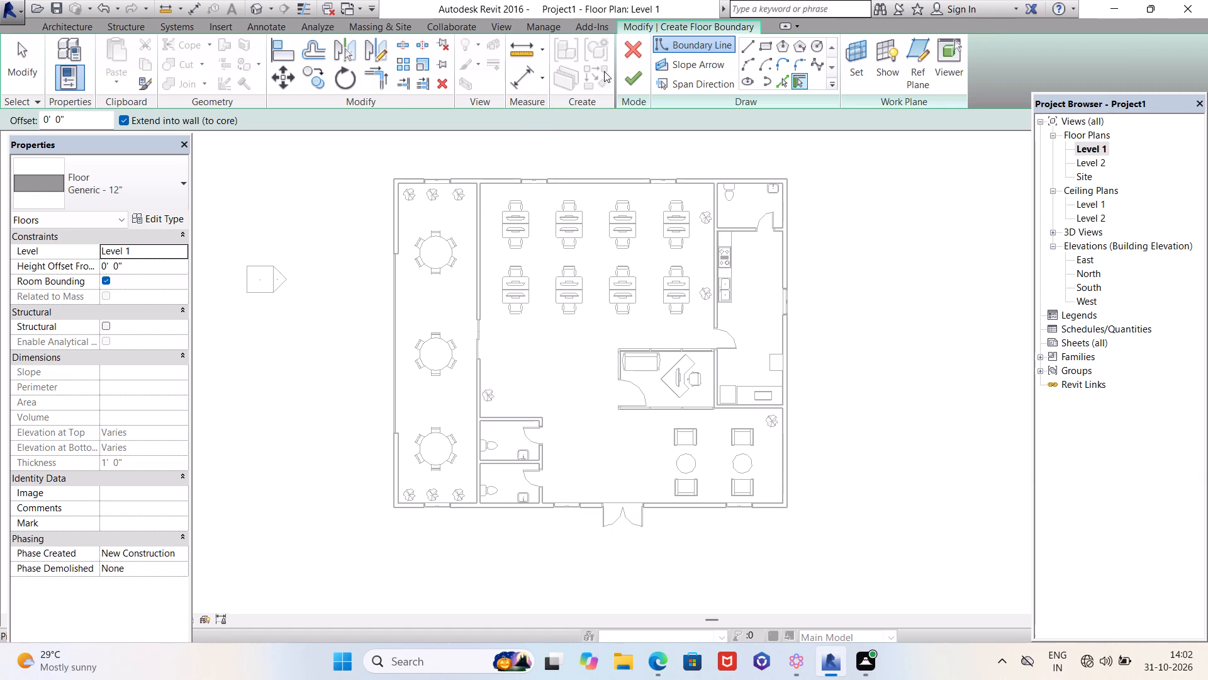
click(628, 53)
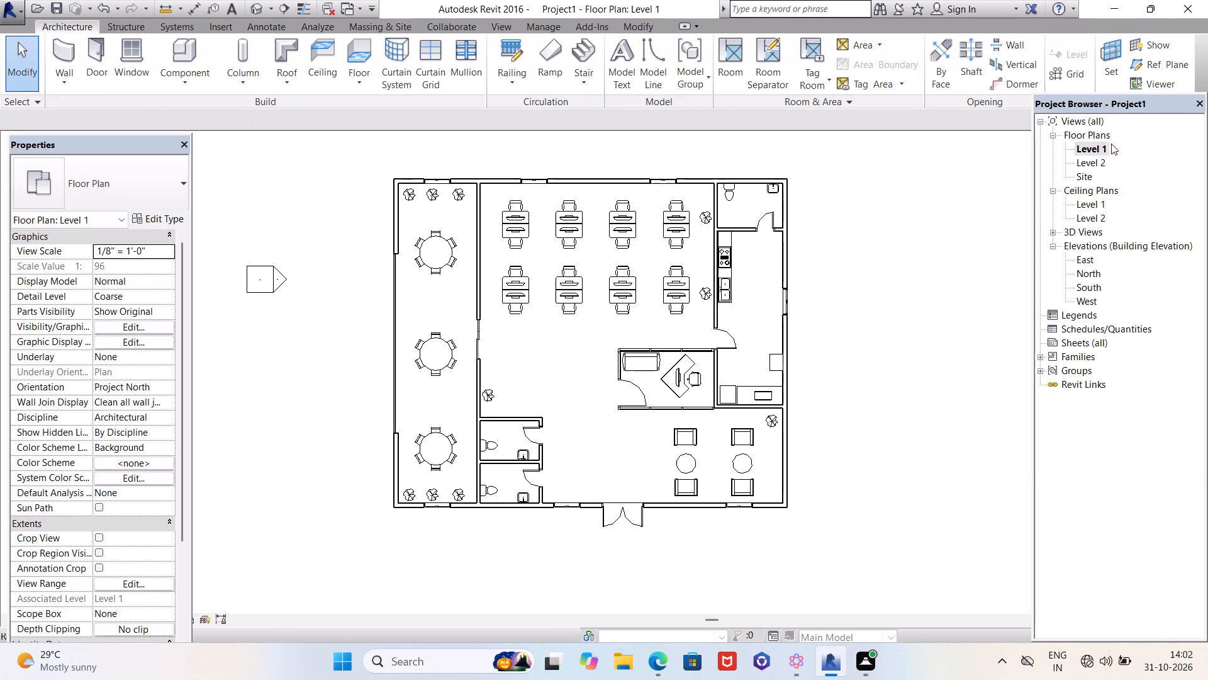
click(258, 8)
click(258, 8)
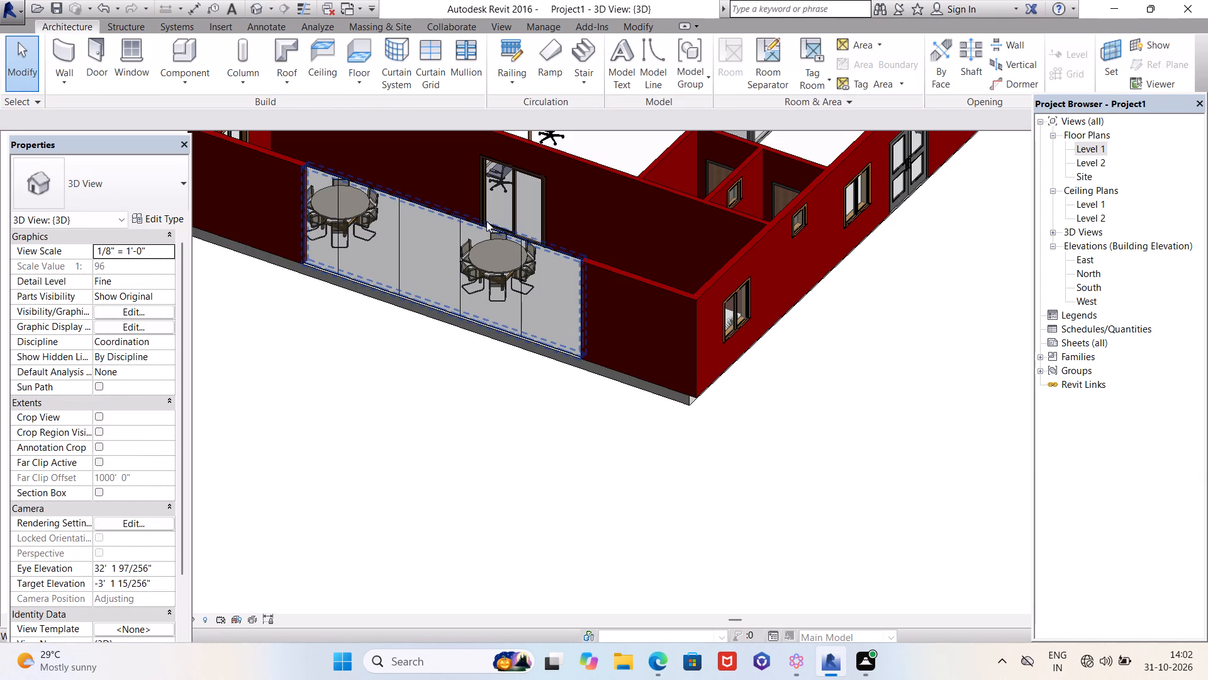
Undo the floor's material change and its creation, back to an empty floor boundary sketch.
key(ctrl+z)
key(ctrl+z)
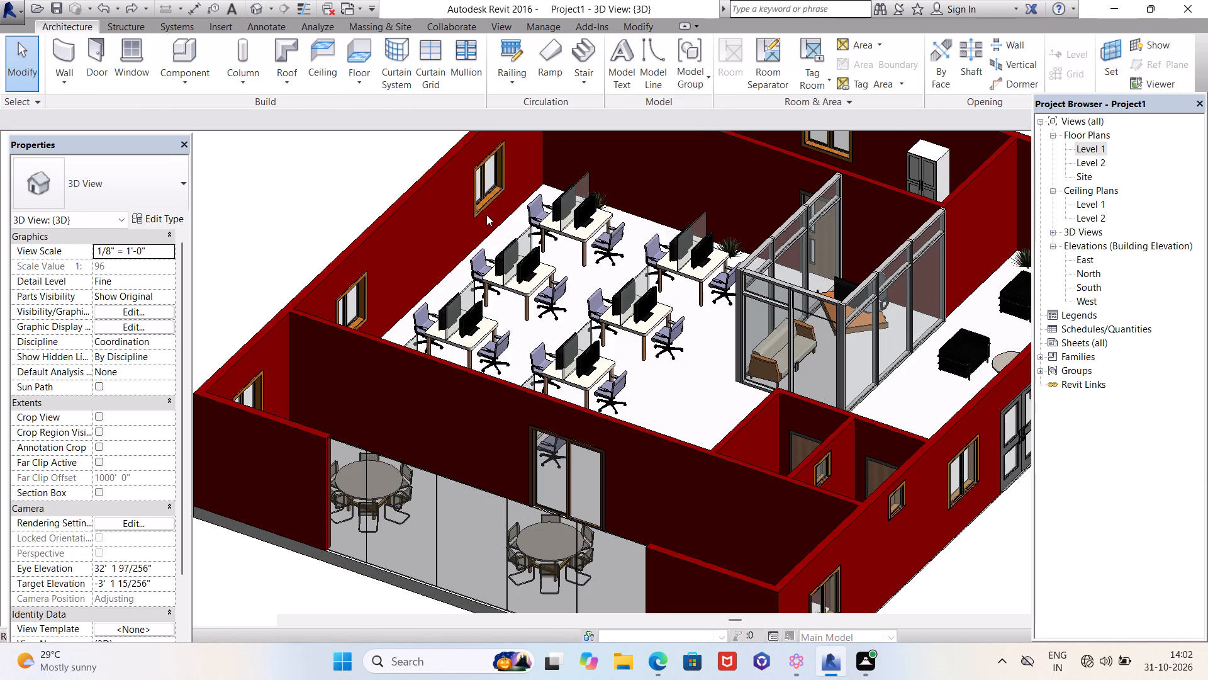
scroll(487, 210, down, 3)
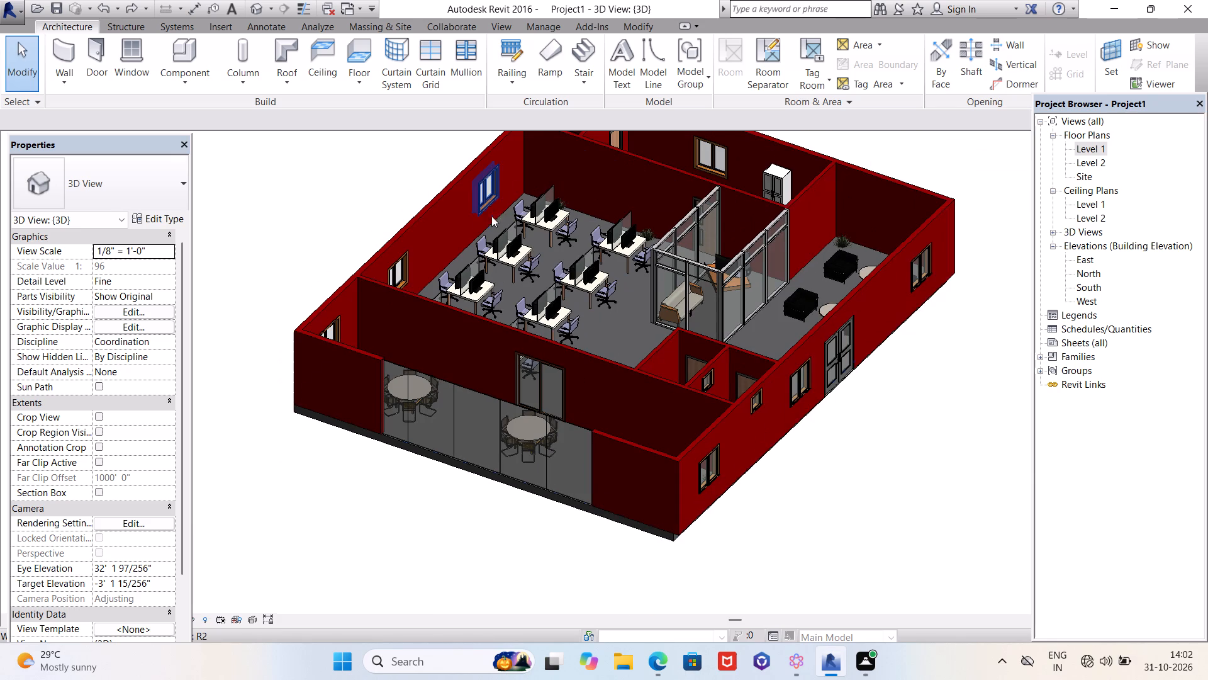
key(ctrl+z)
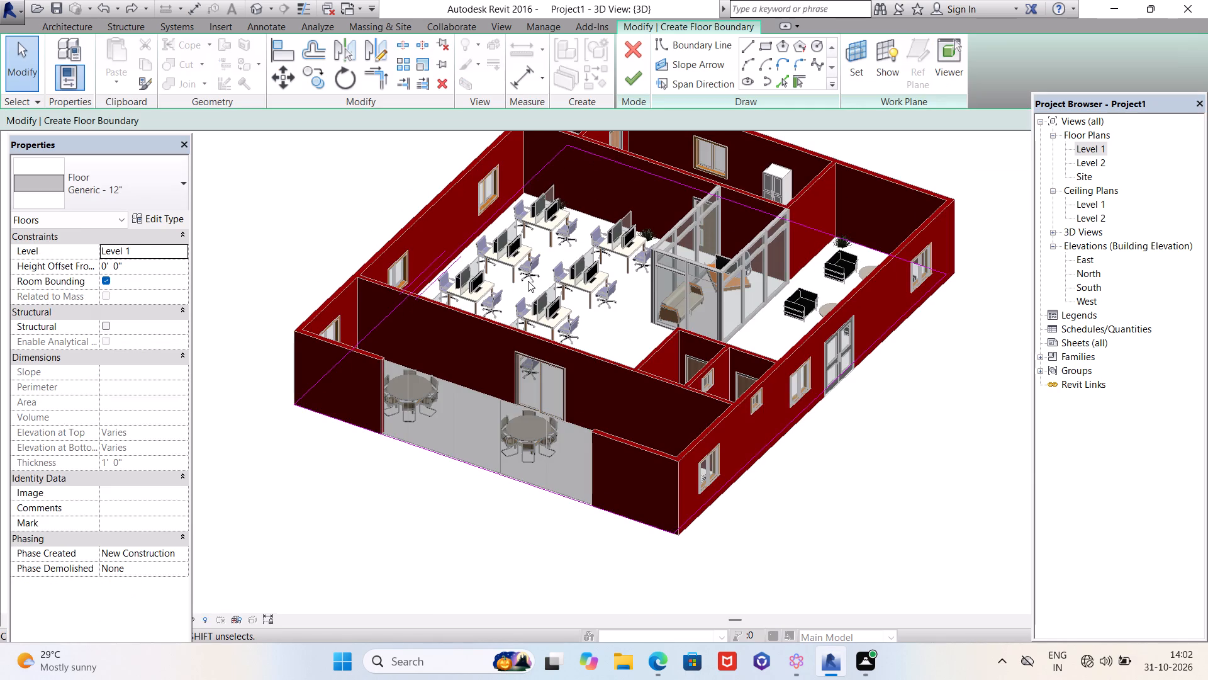
key(ctrl+z)
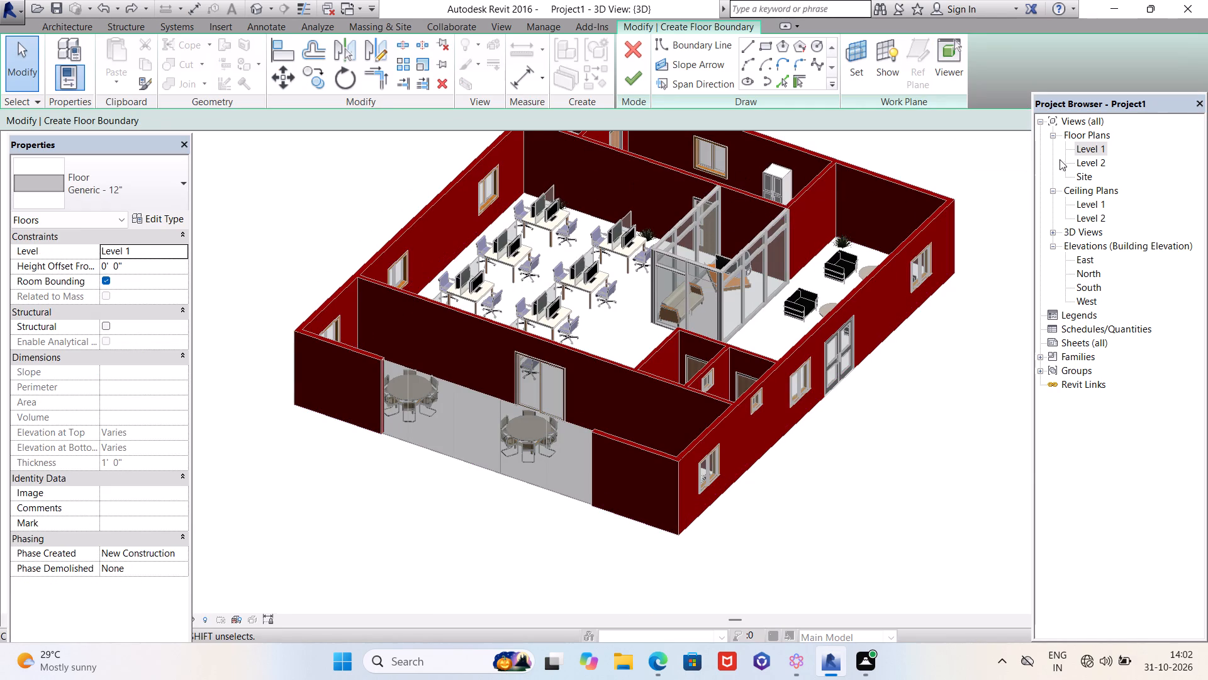
Return to the Level 1 floor plan and abandon the empty floor boundary sketch.
double_click(1087, 150)
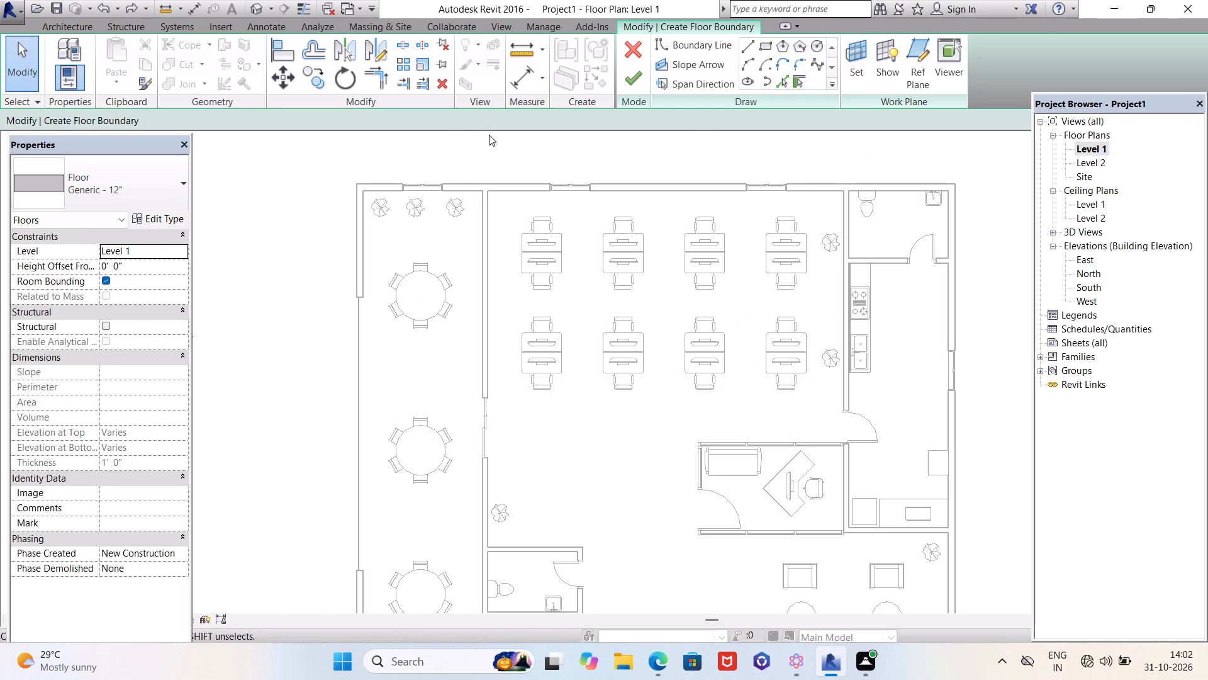
scroll(484, 121, down, 1)
click(48, 22)
key(Escape)
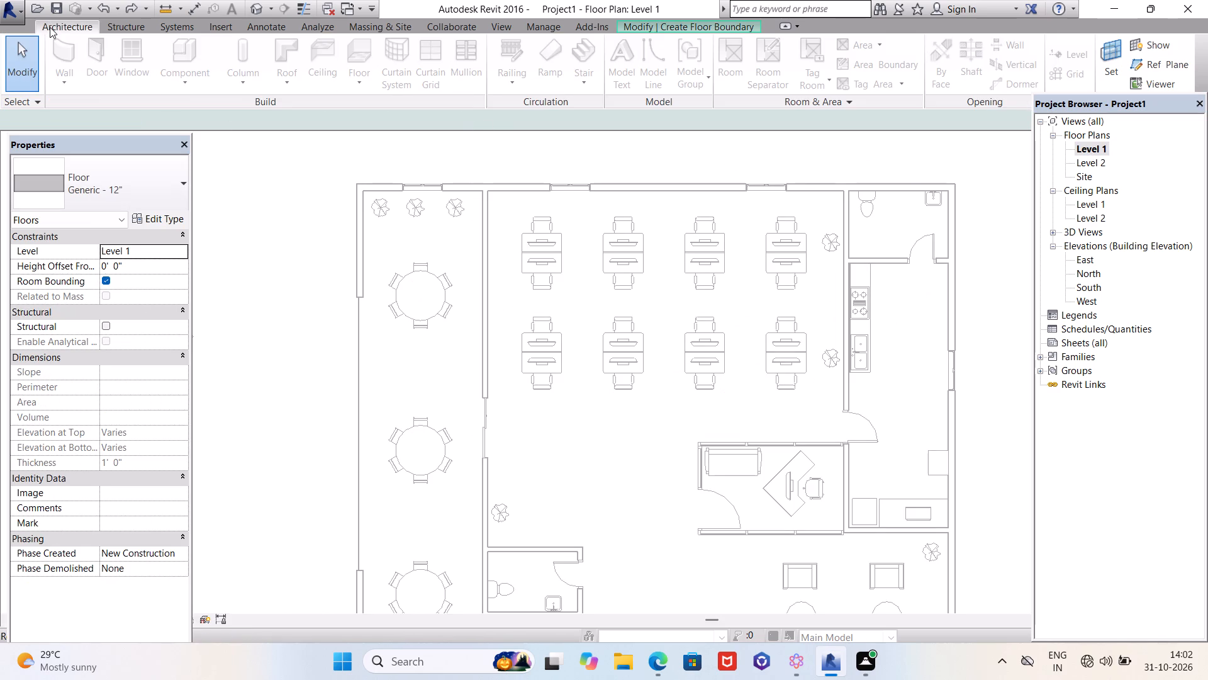
key(Escape)
key(ctrl+z)
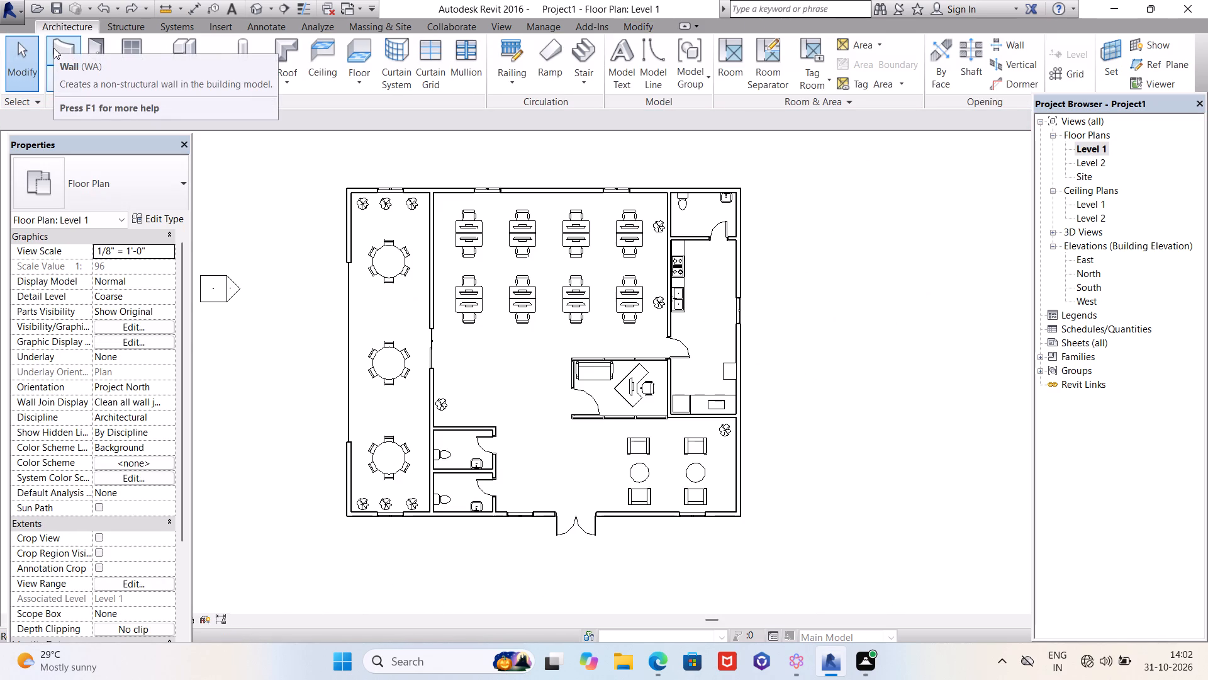
key(grave)
key(grave)
key(grave)
Create a Generic - 12" architectural floor on Level 1 with a rectangular boundary along the outer faces of the exterior walls.
click(355, 82)
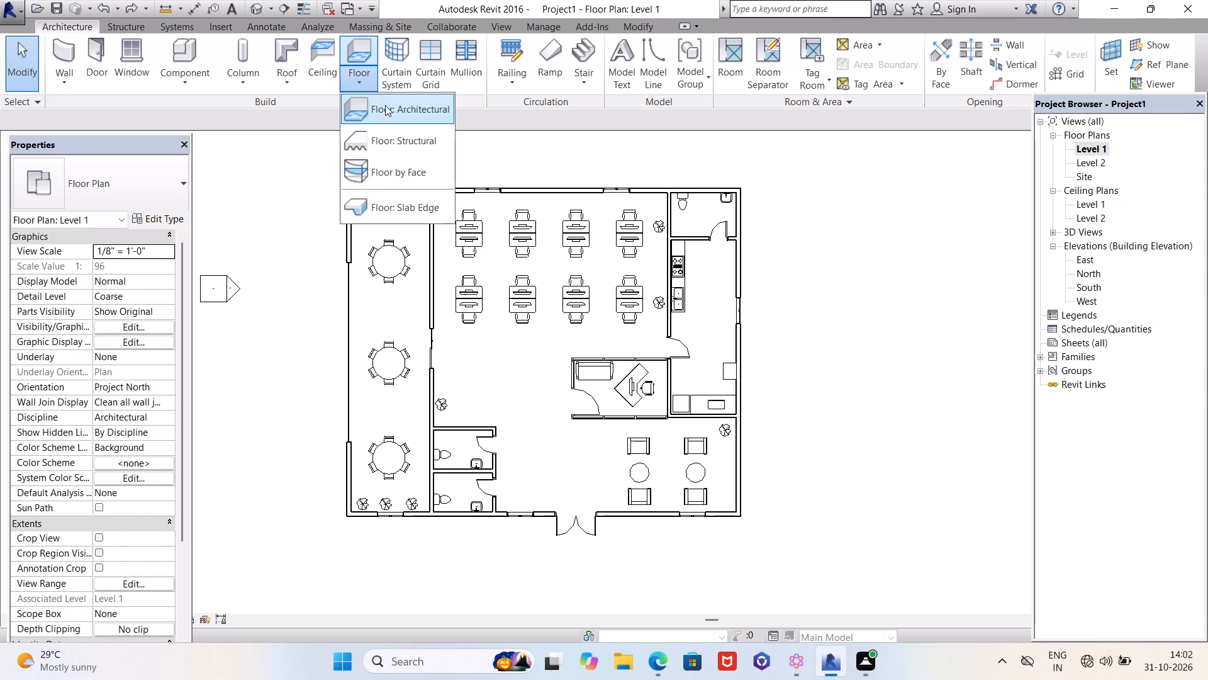
click(390, 108)
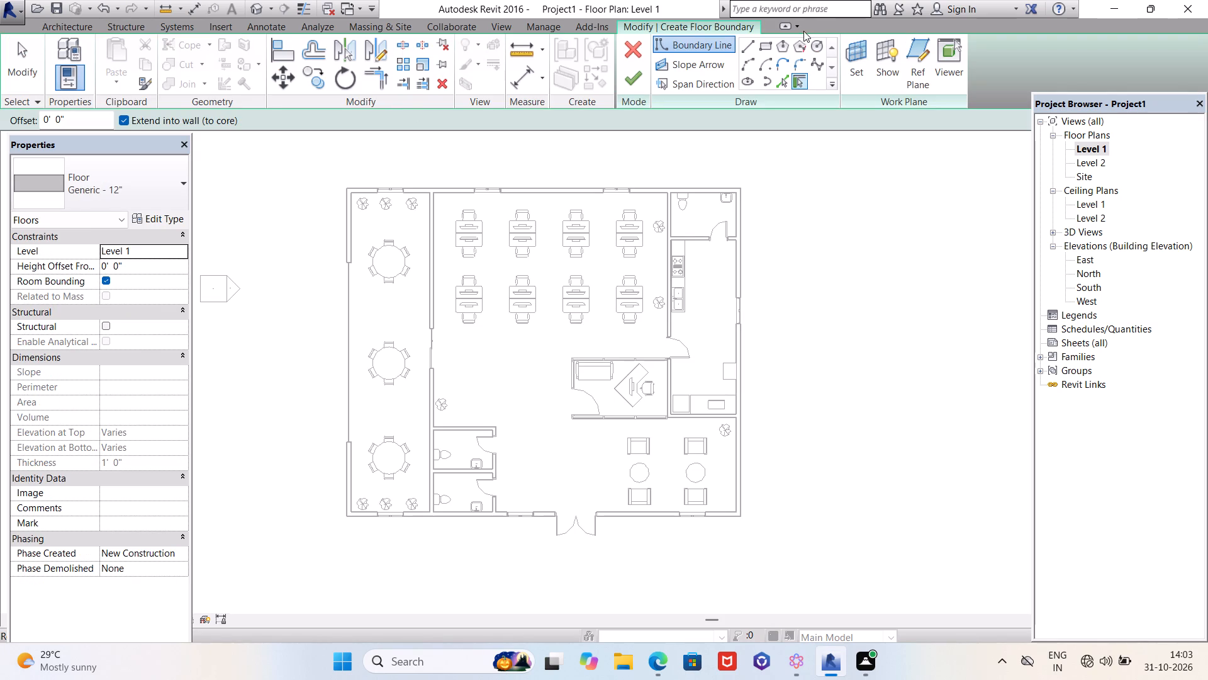
click(771, 54)
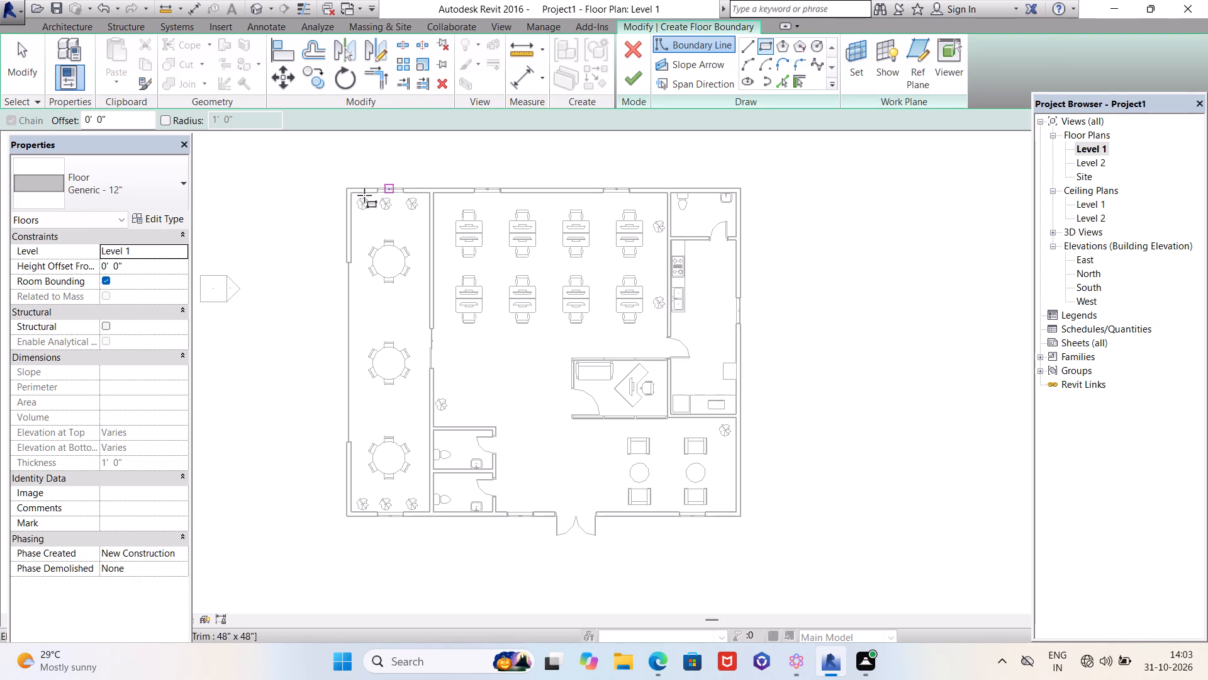
scroll(325, 200, up, 4)
click(361, 178)
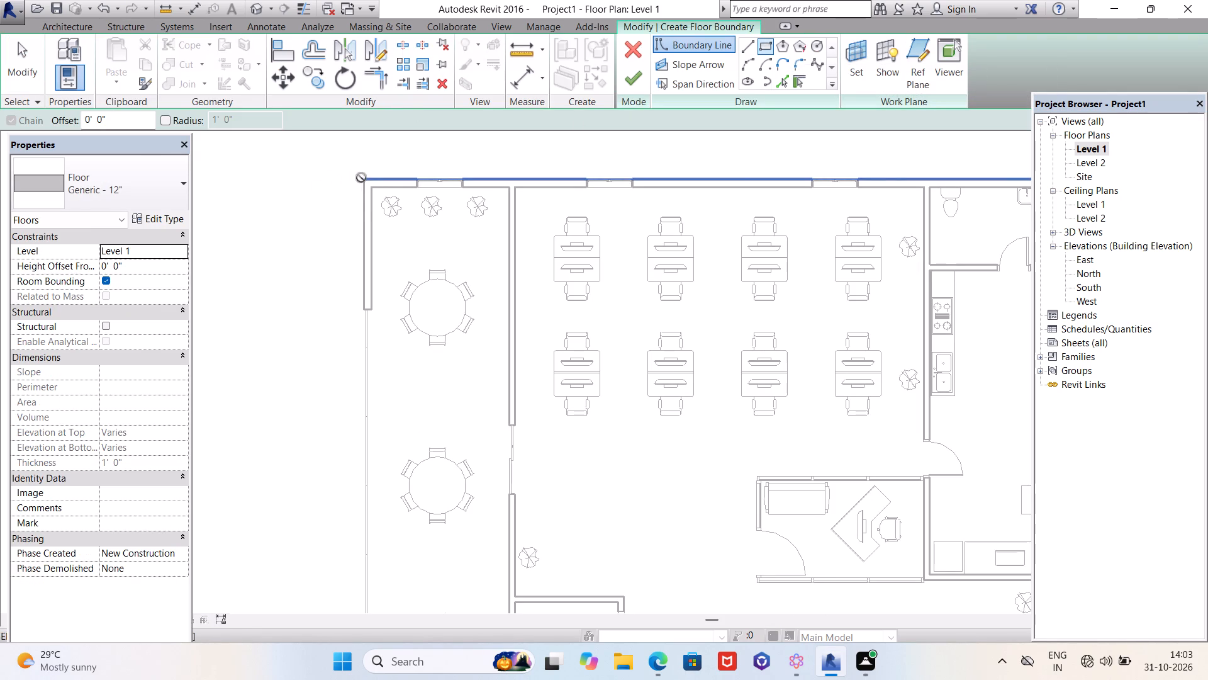
scroll(362, 175, down, 5)
scroll(693, 460, up, 2)
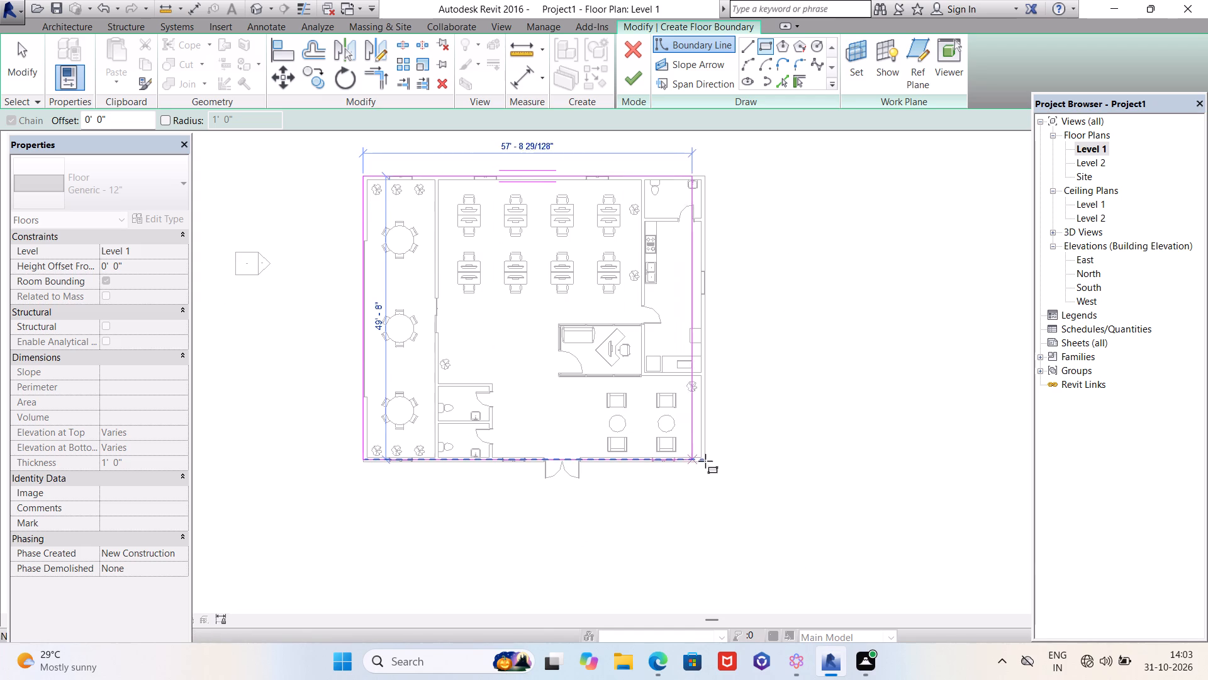
scroll(705, 461, up, 3)
click(710, 463)
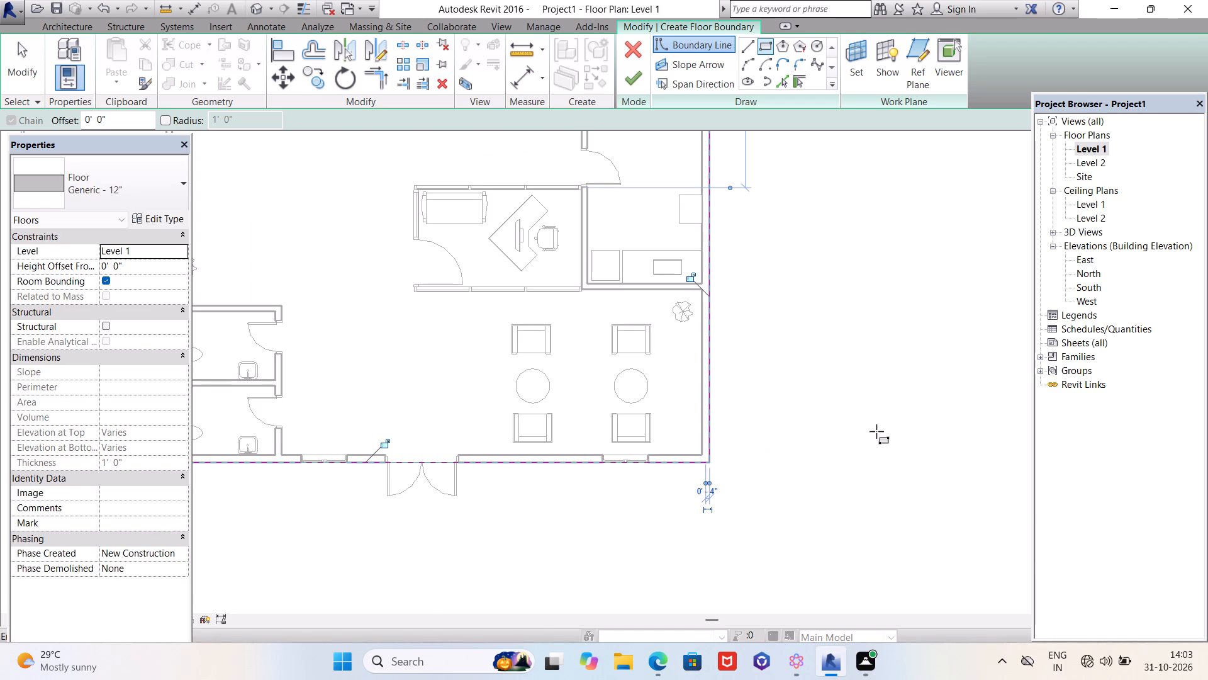
click(630, 79)
key(Escape)
In the 3D view, duplicate the new floor's type under the name Generic - 6" 2.
scroll(847, 282, down, 4)
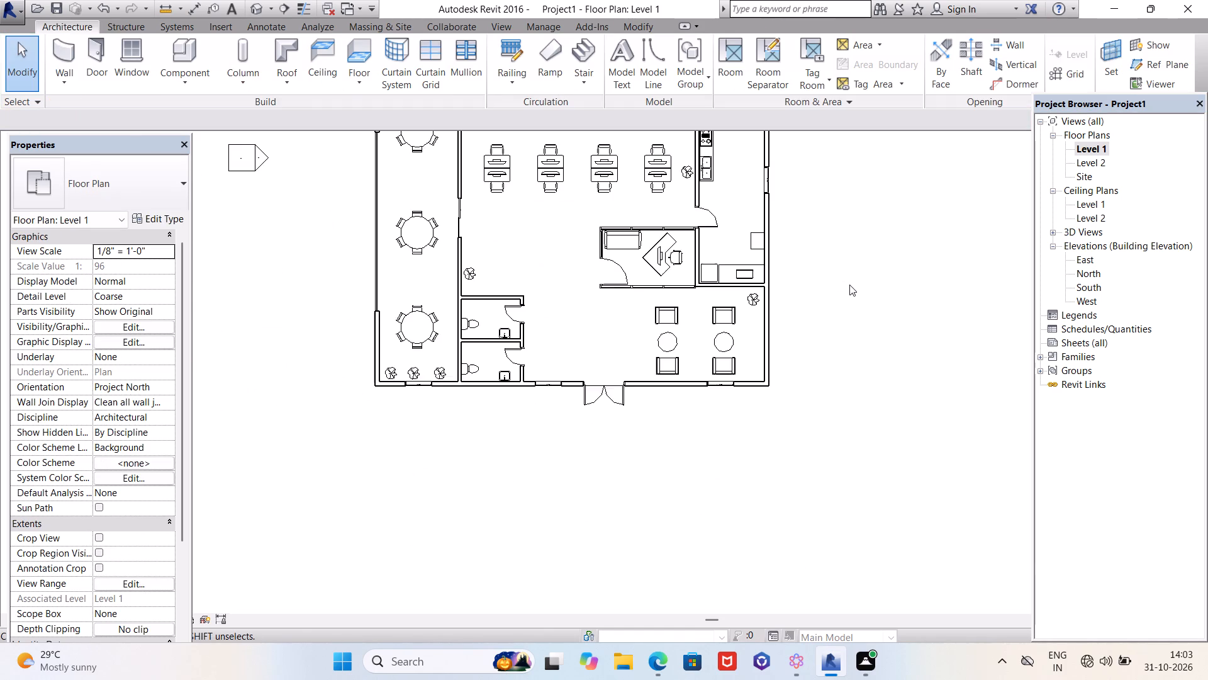
scroll(849, 285, down, 3)
scroll(841, 178, up, 4)
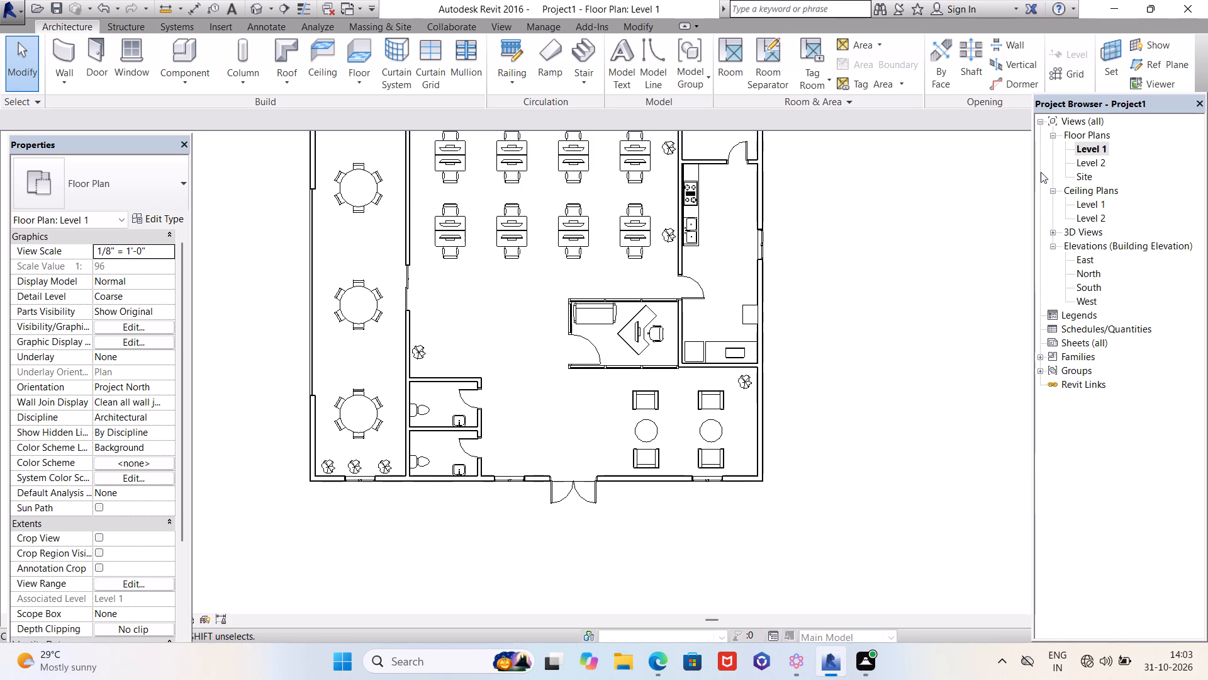
click(251, 8)
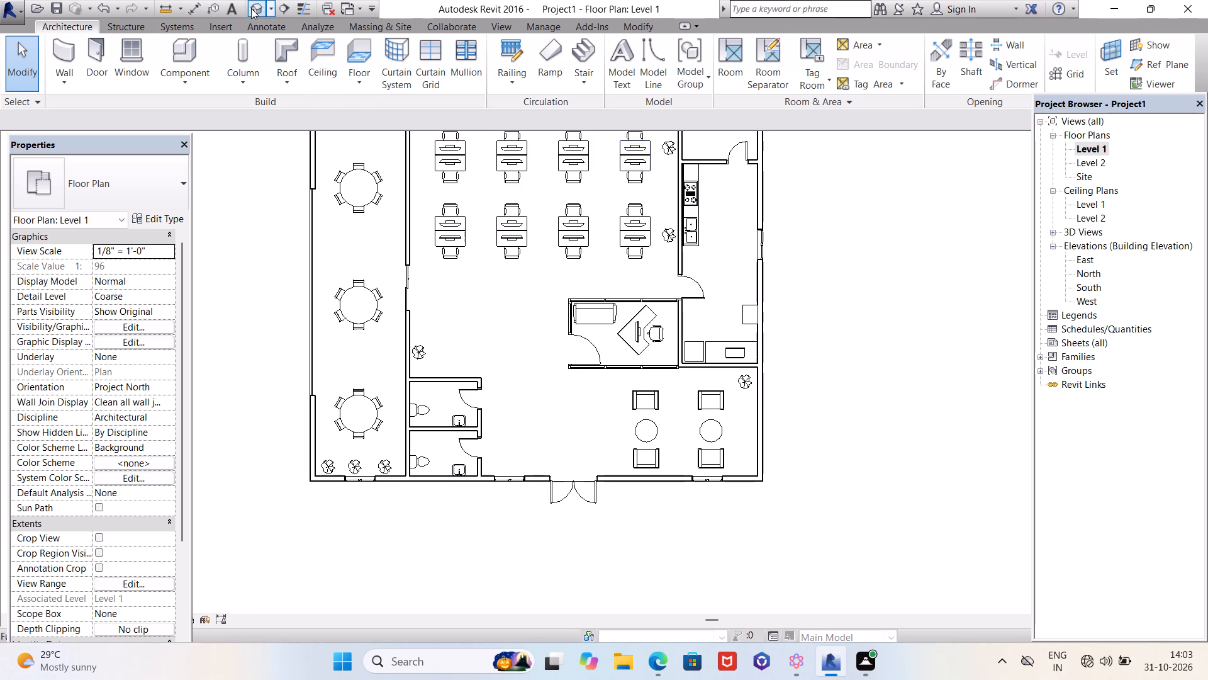
scroll(661, 531, up, 1)
scroll(661, 531, down, 1)
scroll(661, 531, up, 10)
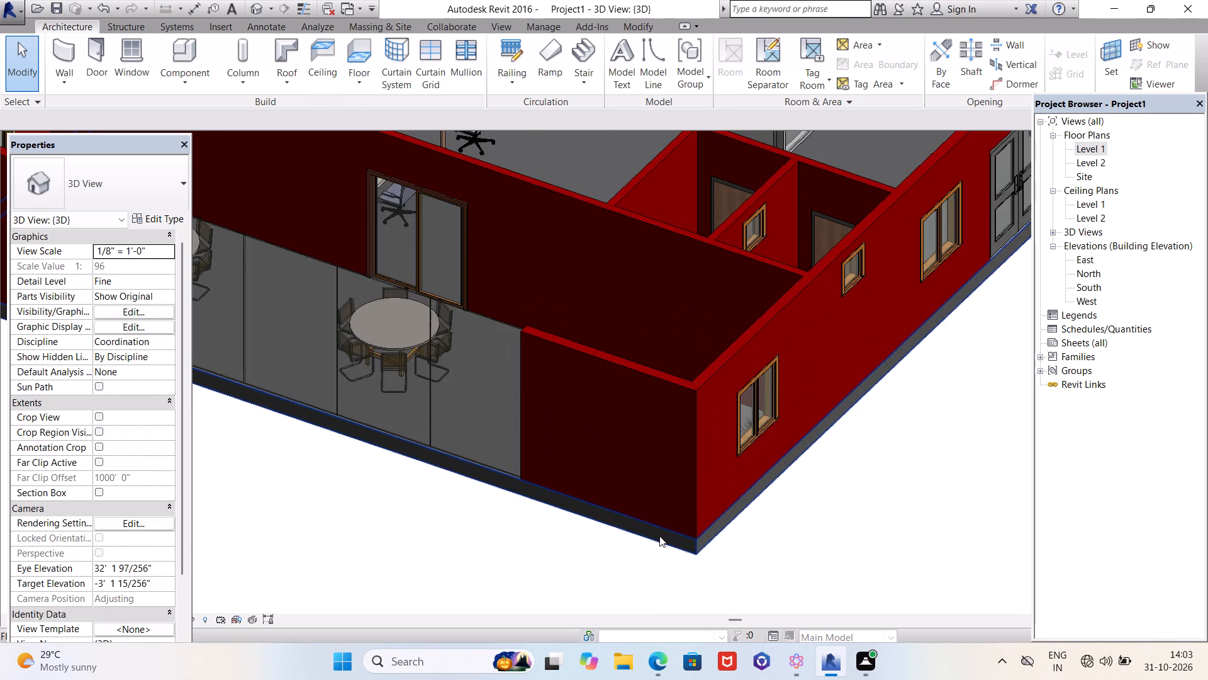
click(667, 528)
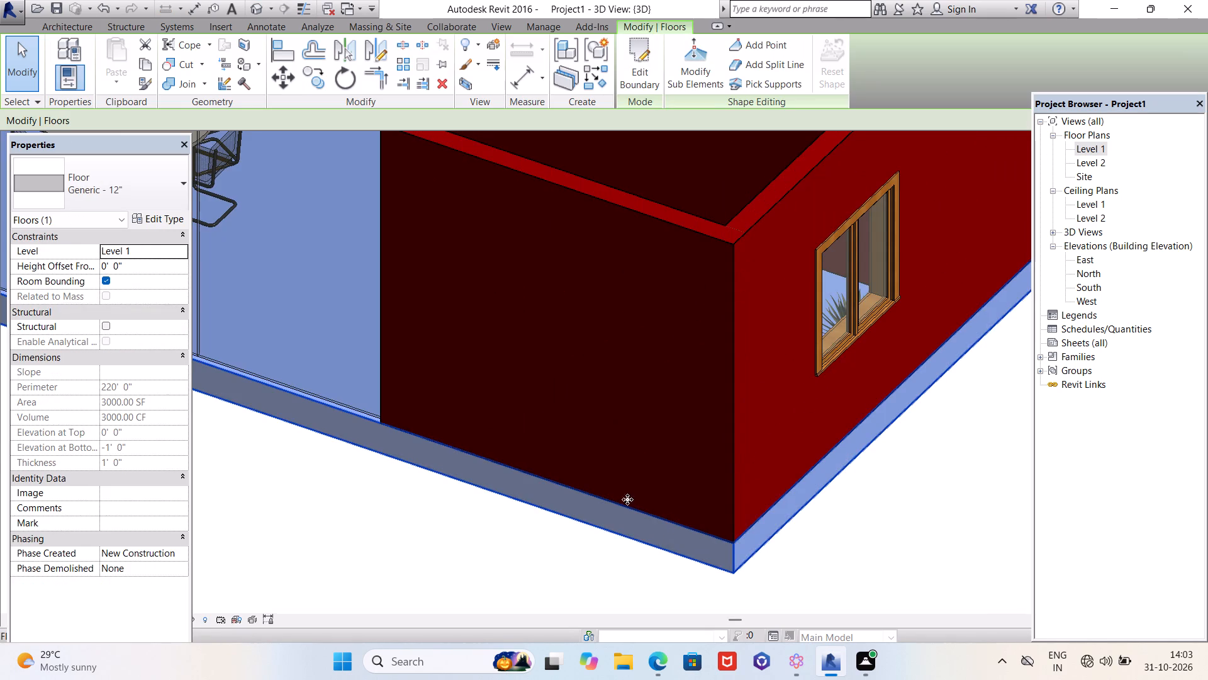
click(165, 219)
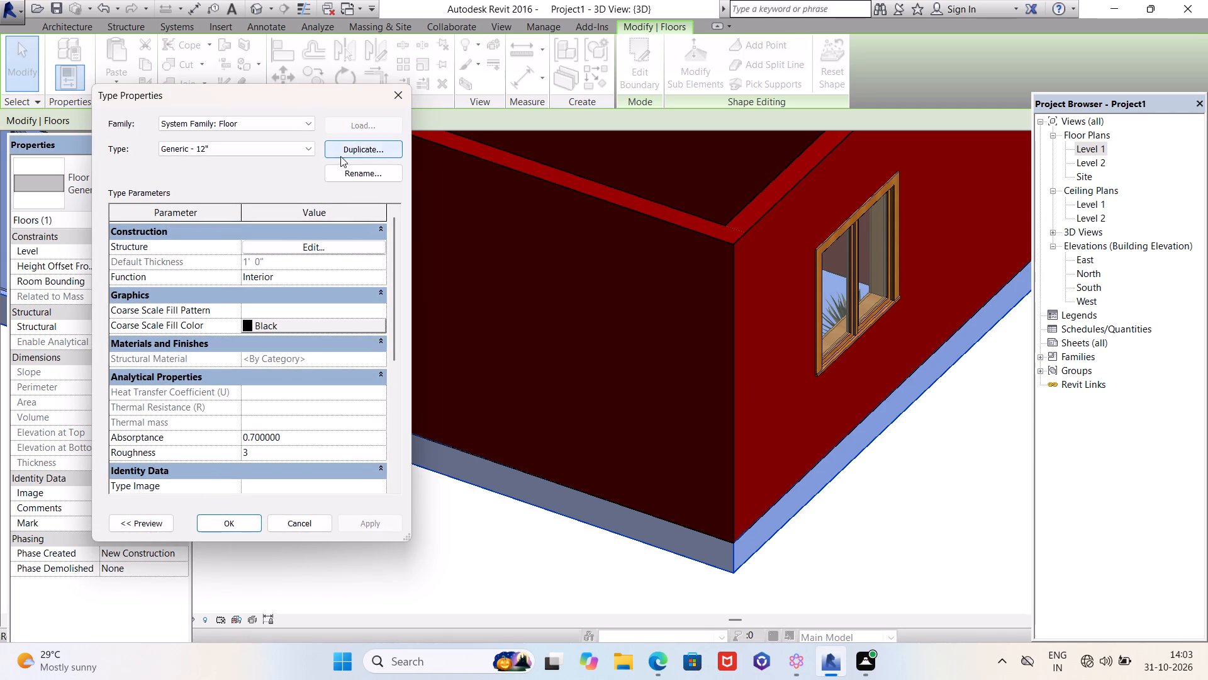
click(346, 152)
click(254, 310)
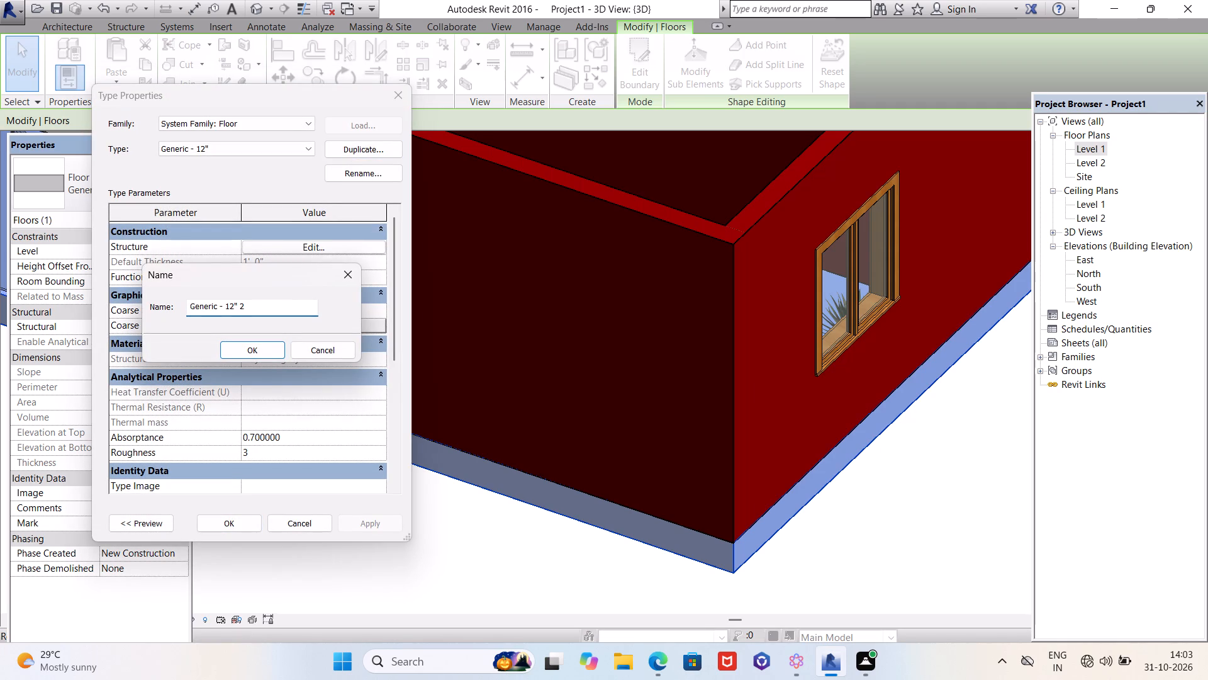
click(232, 304)
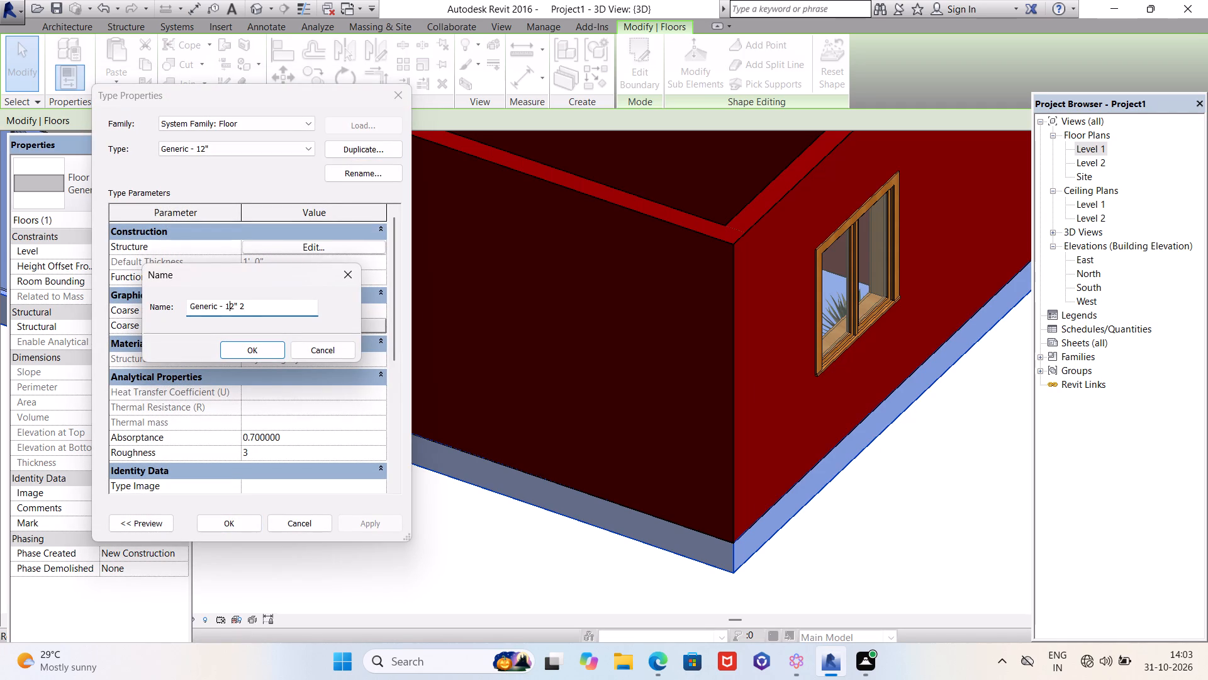
click(235, 305)
key(Left)
key(Left)
key(Right)
key(Right)
key(BackSpace)
key(BackSpace)
key(6)
key(Return)
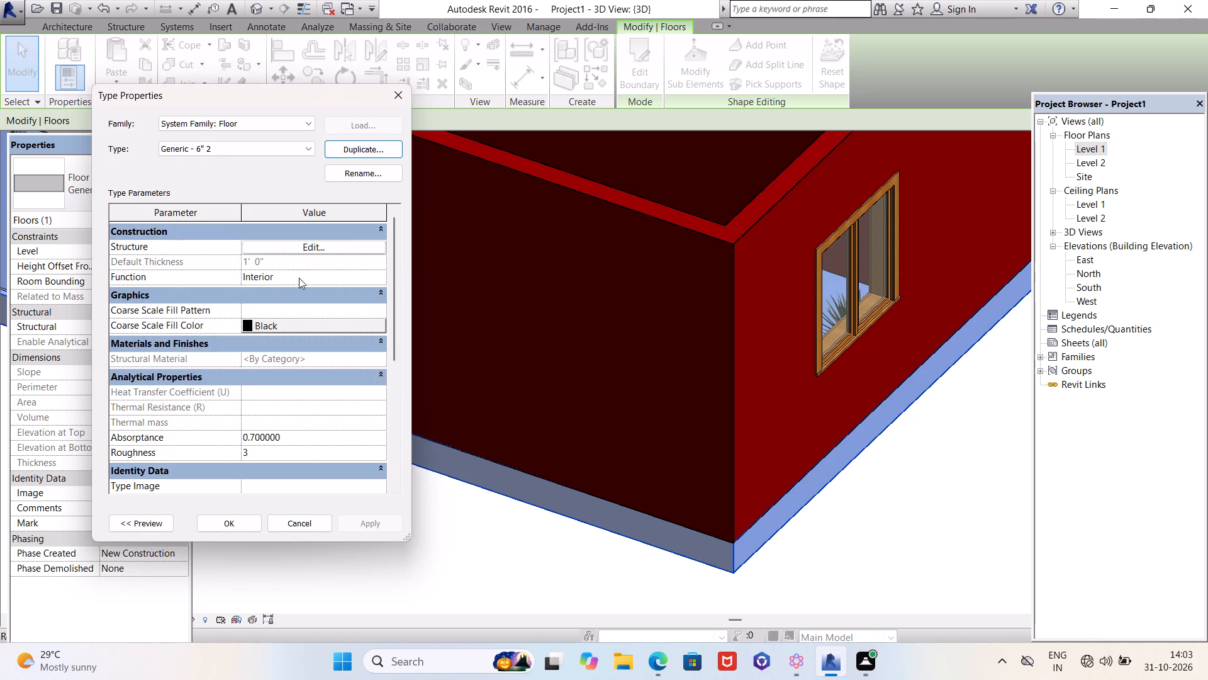
Set the structure layer thickness of the Generic - 6" 2 floor type to 6".
click(301, 262)
click(311, 247)
click(250, 251)
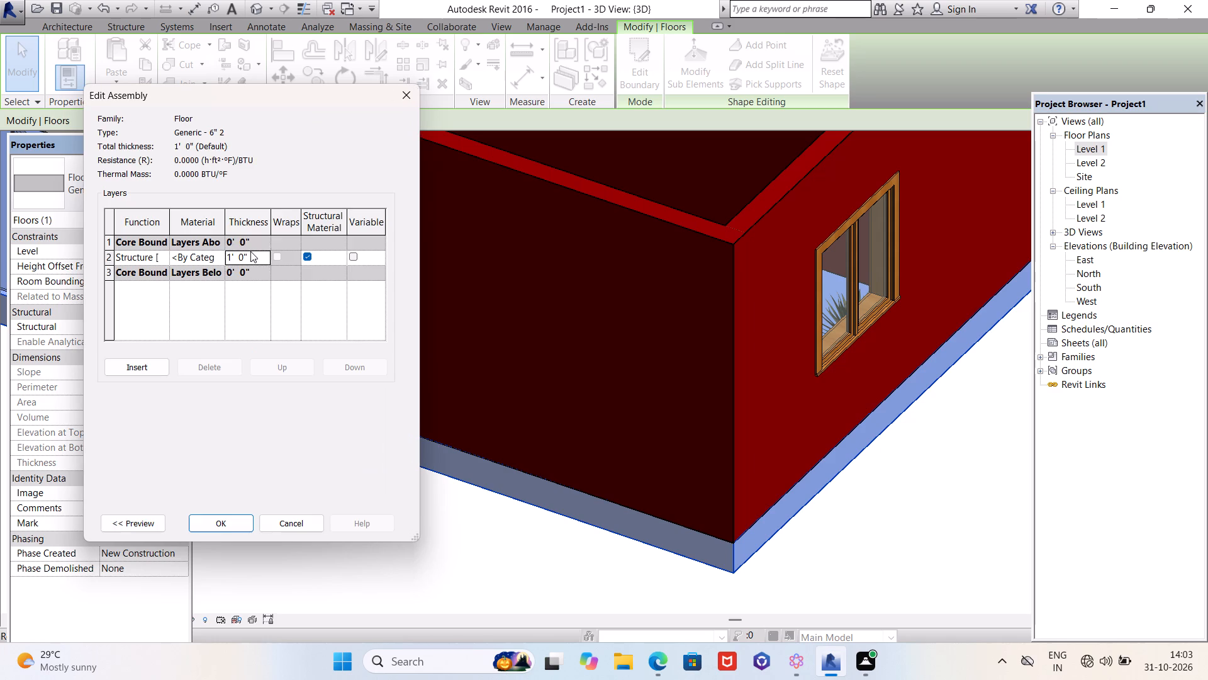
key(BackSpace)
key(BackSpace)
key(BackSpace)
key(BackSpace)
key(BackSpace)
key(BackSpace)
key(BackSpace)
key(BackSpace)
key(BackSpace)
text(6")
key(Return)
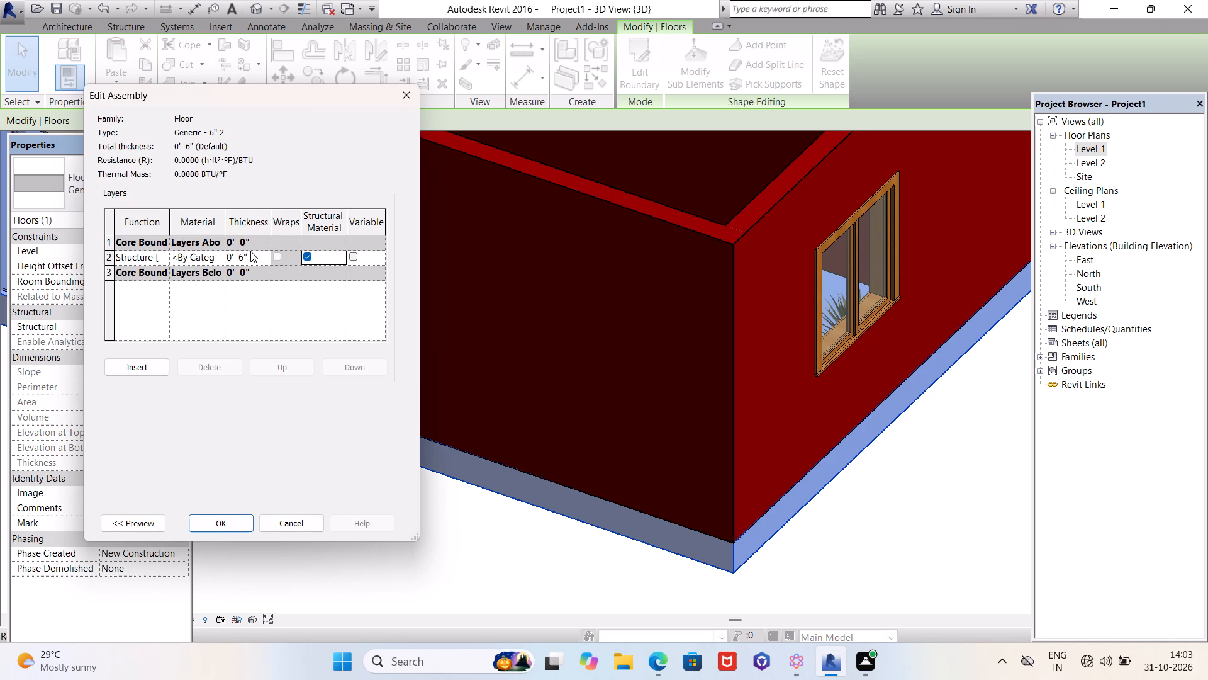
Create a new material named FKOOR 1 for the floor's structure layer.
click(218, 256)
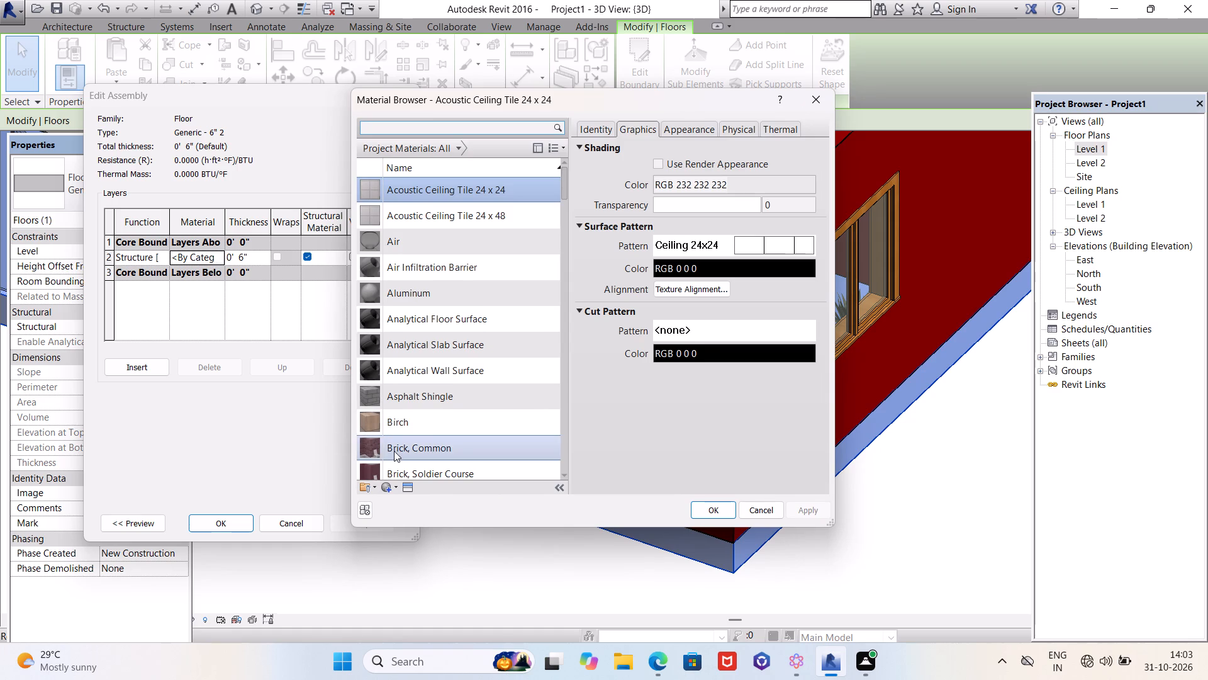
click(387, 487)
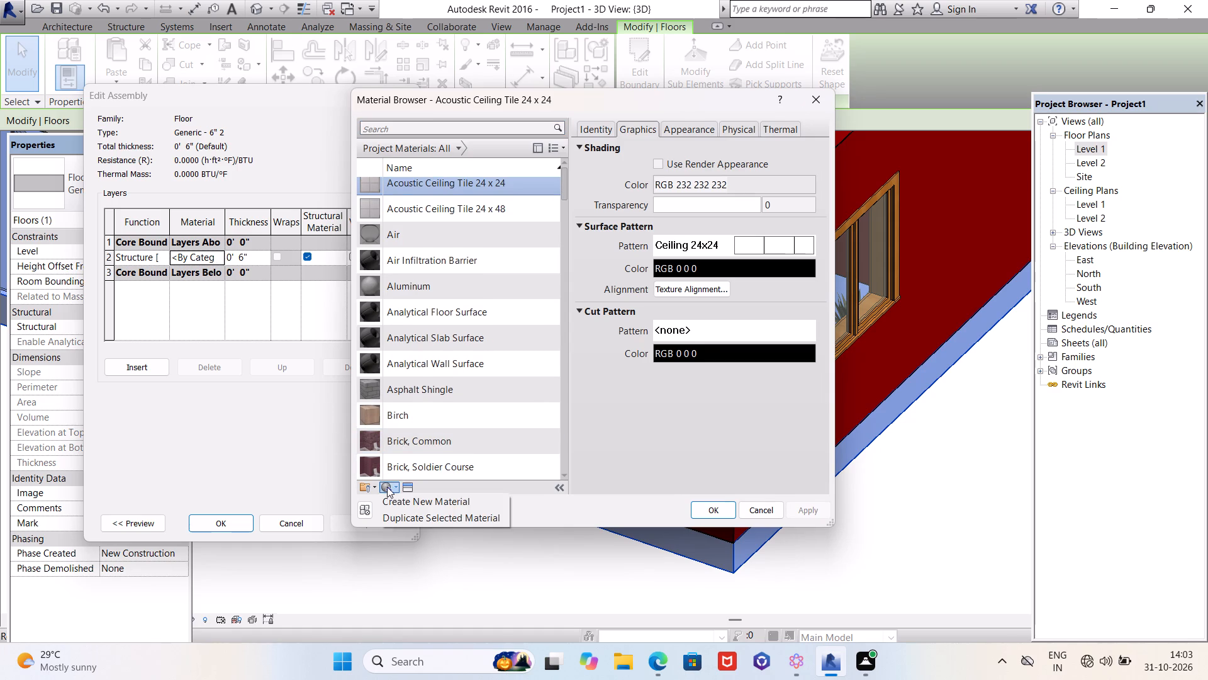
click(398, 504)
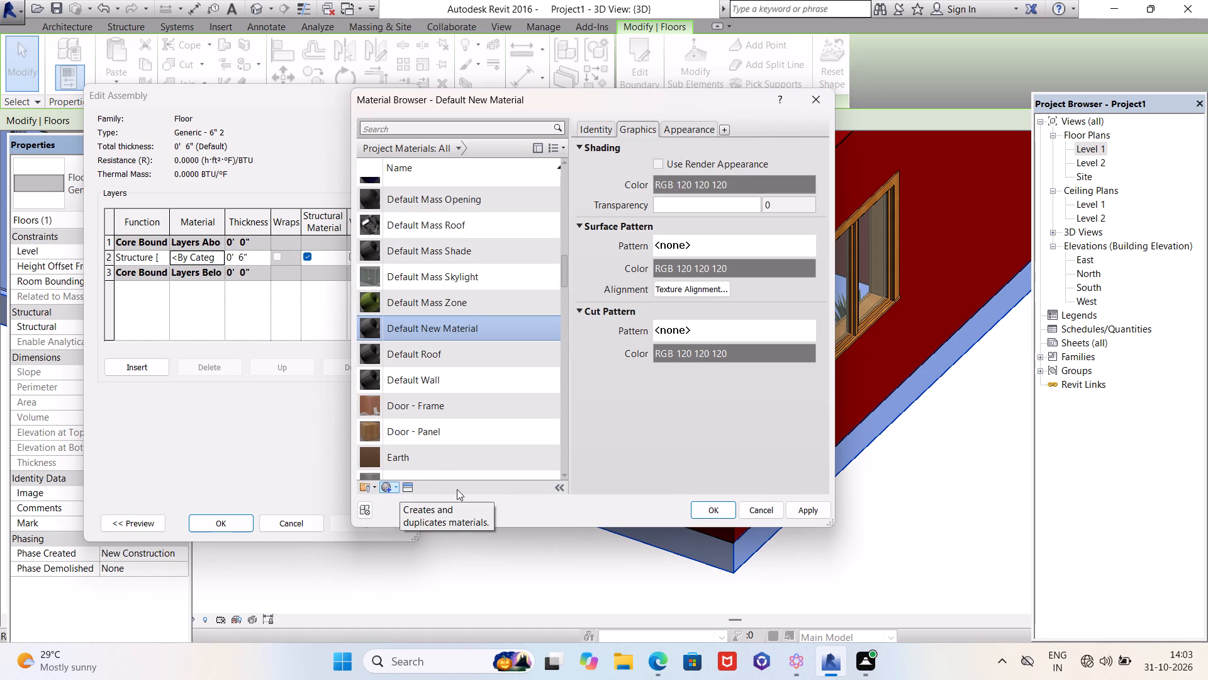
right_click(468, 314)
click(499, 357)
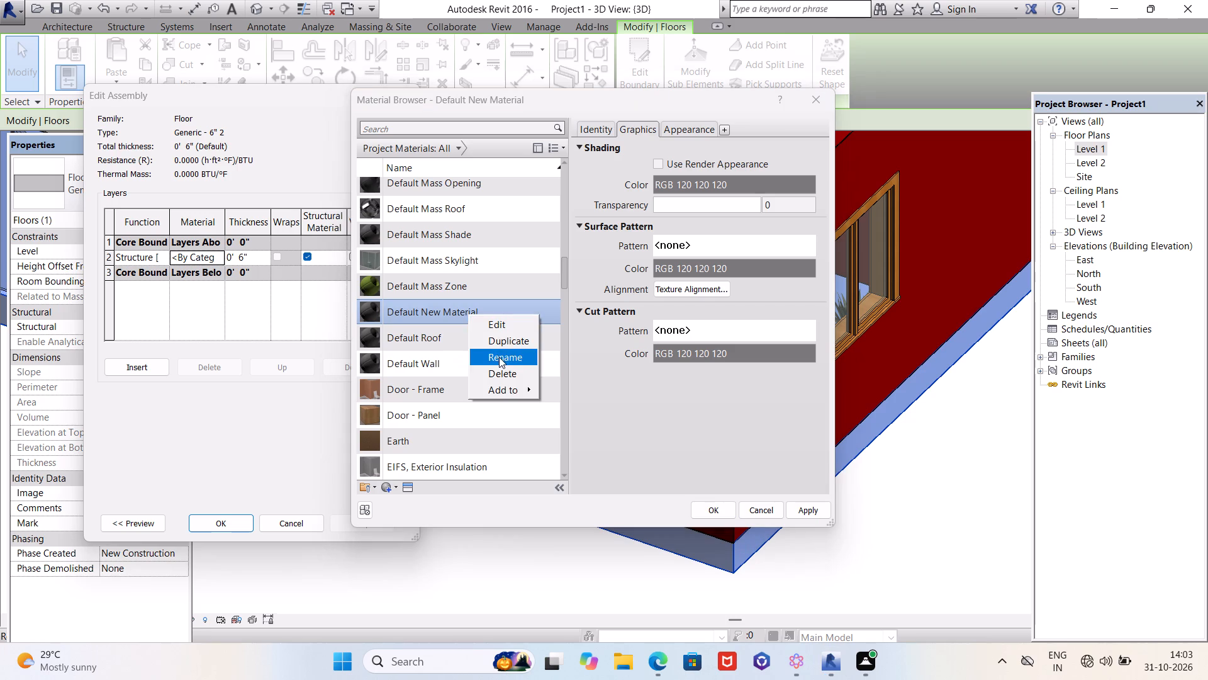
text(FKOOR 1)
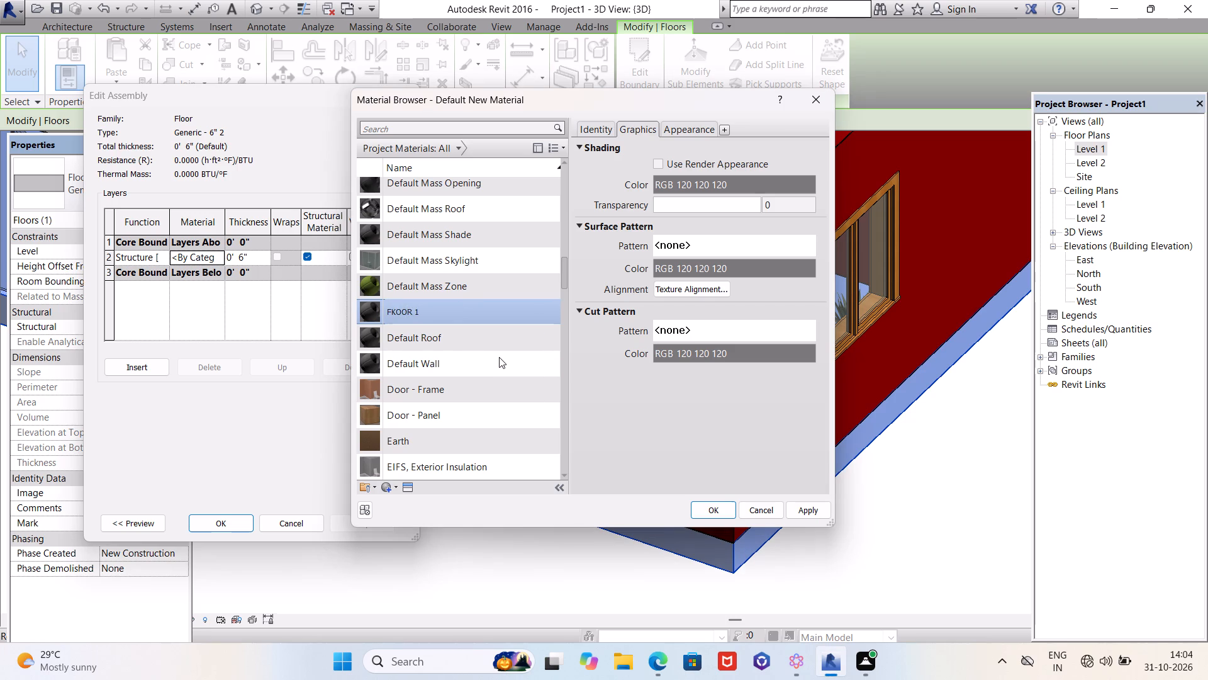
key(Return)
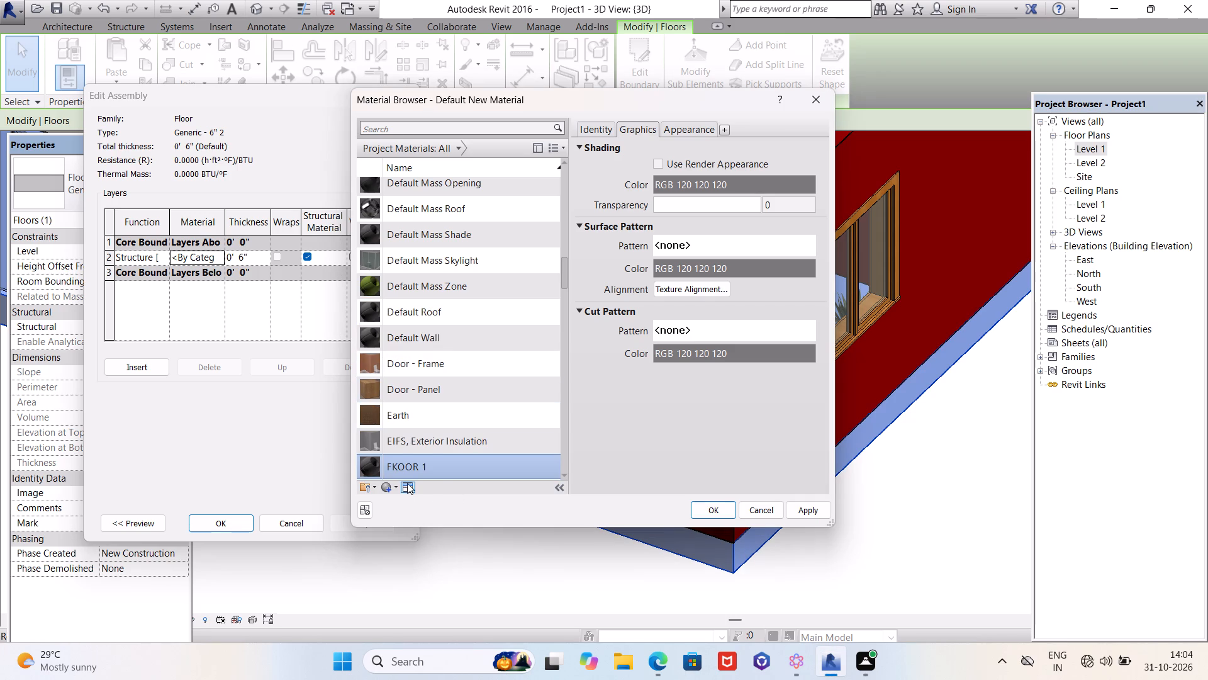
Find the ceramic flooring asset 6in Squares - Beige in the asset library and assign it as the FKOOR 1 material's appearance.
click(407, 483)
click(301, 118)
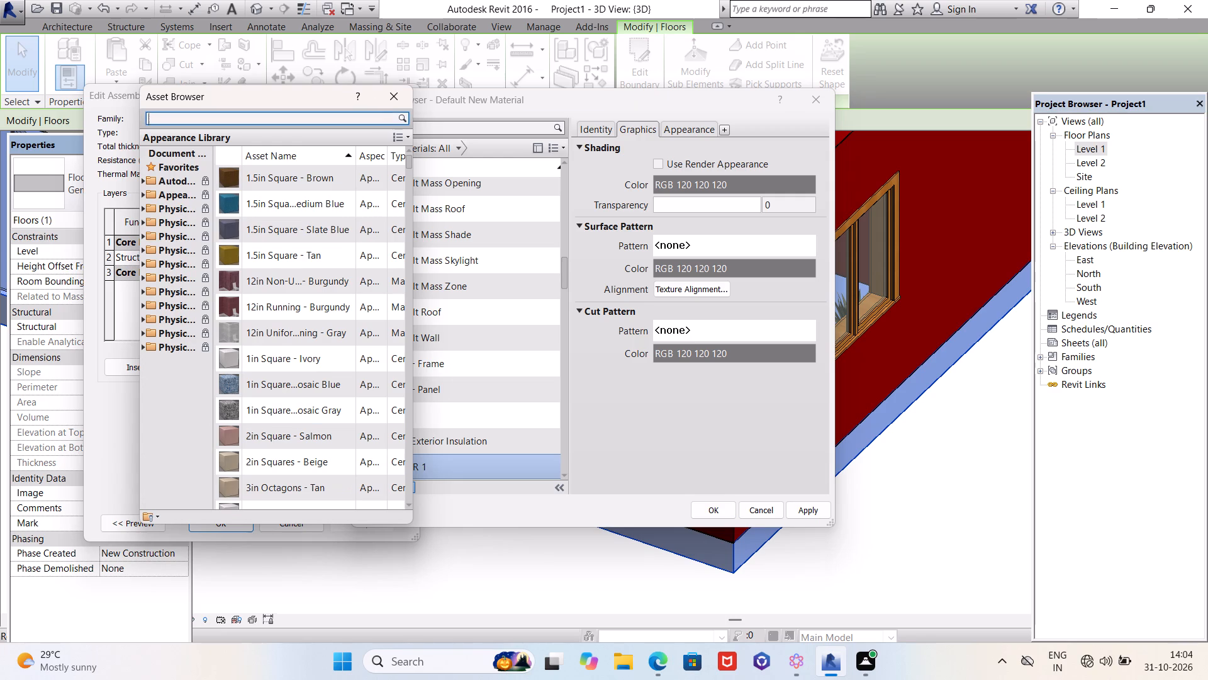
text(FLOOR)
key(space)
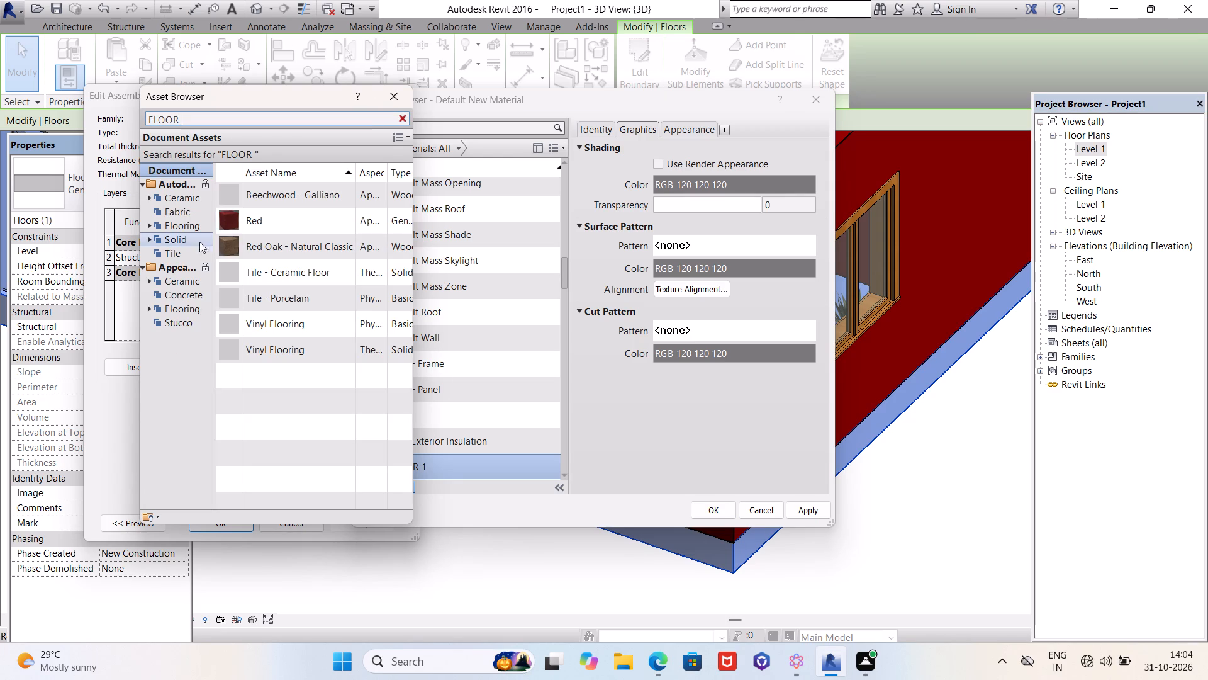
click(184, 203)
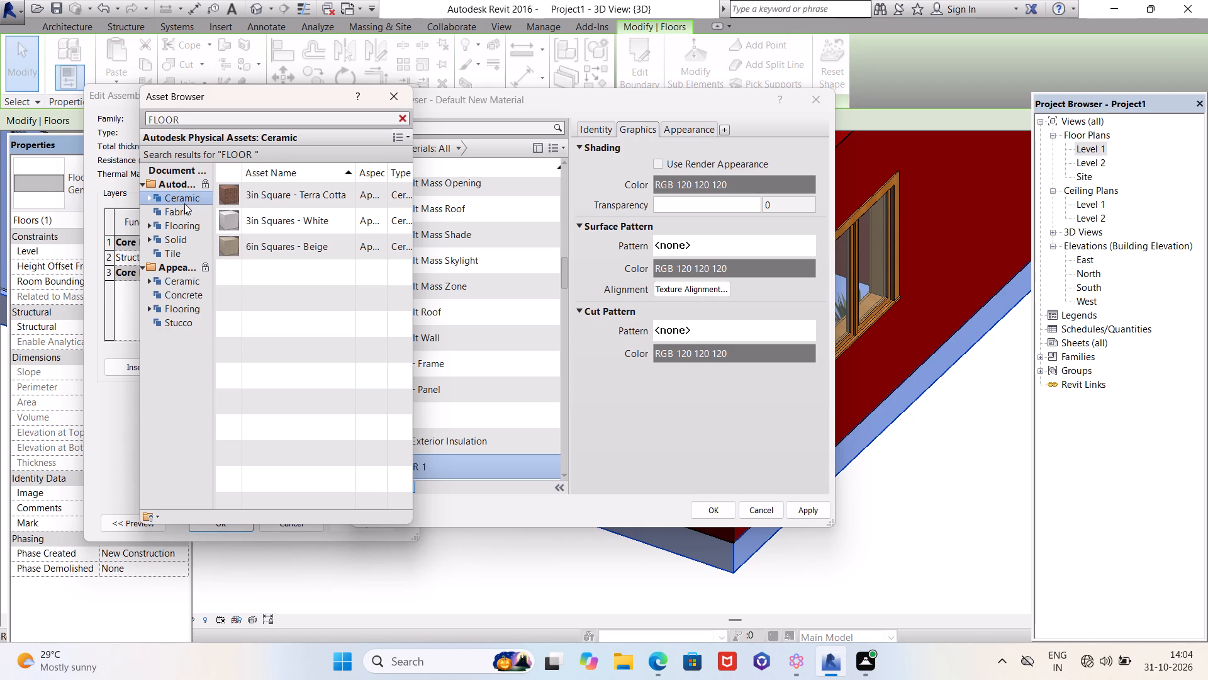
click(250, 252)
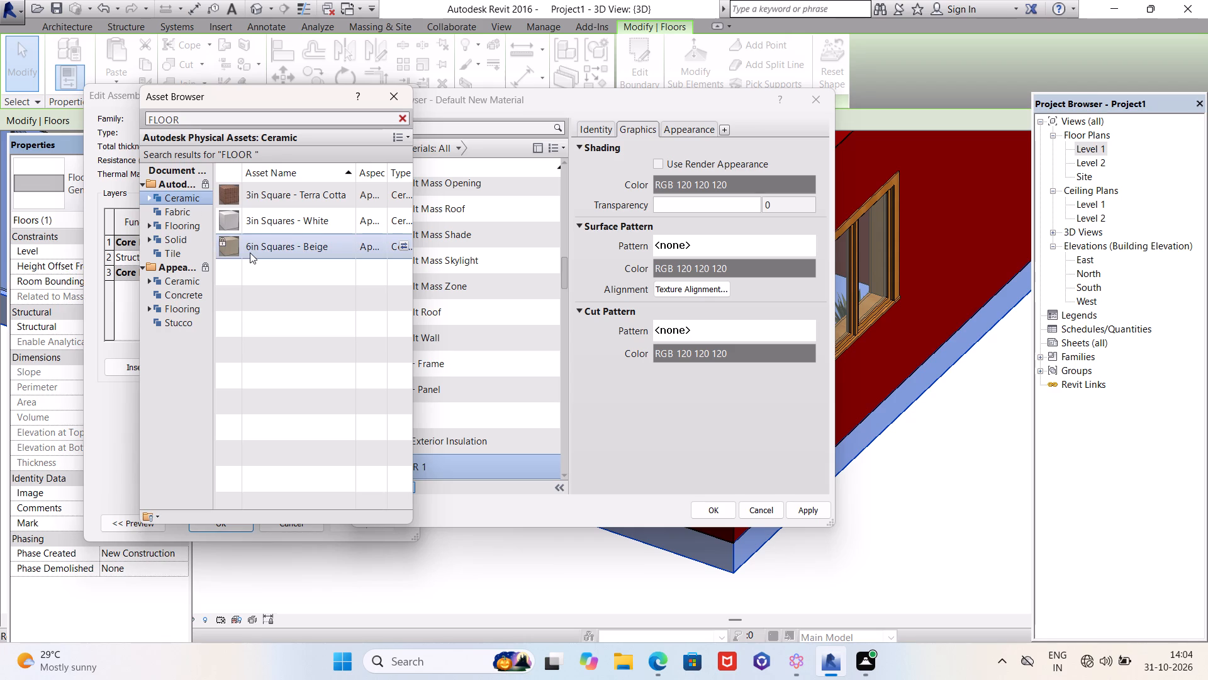
double_click(250, 249)
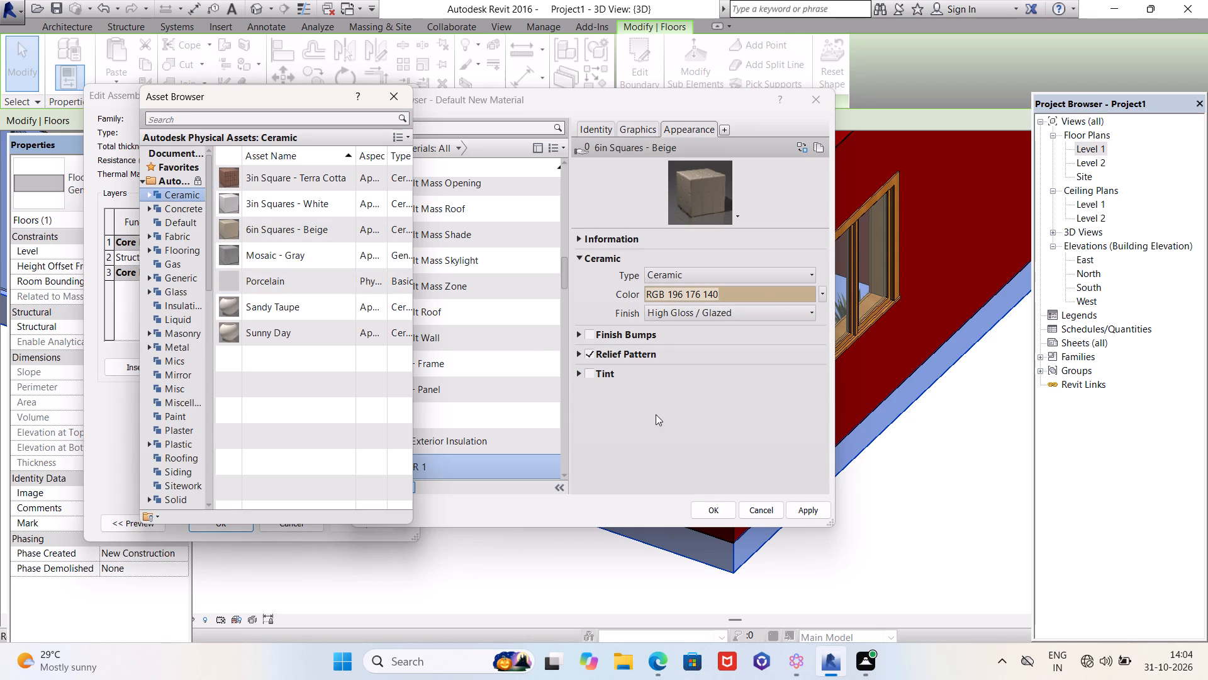
Enable Wavy finish bumps on the tile appearance and apply FKOOR 1 to the structure layer of the Generic - 6" 2 floor type.
click(593, 336)
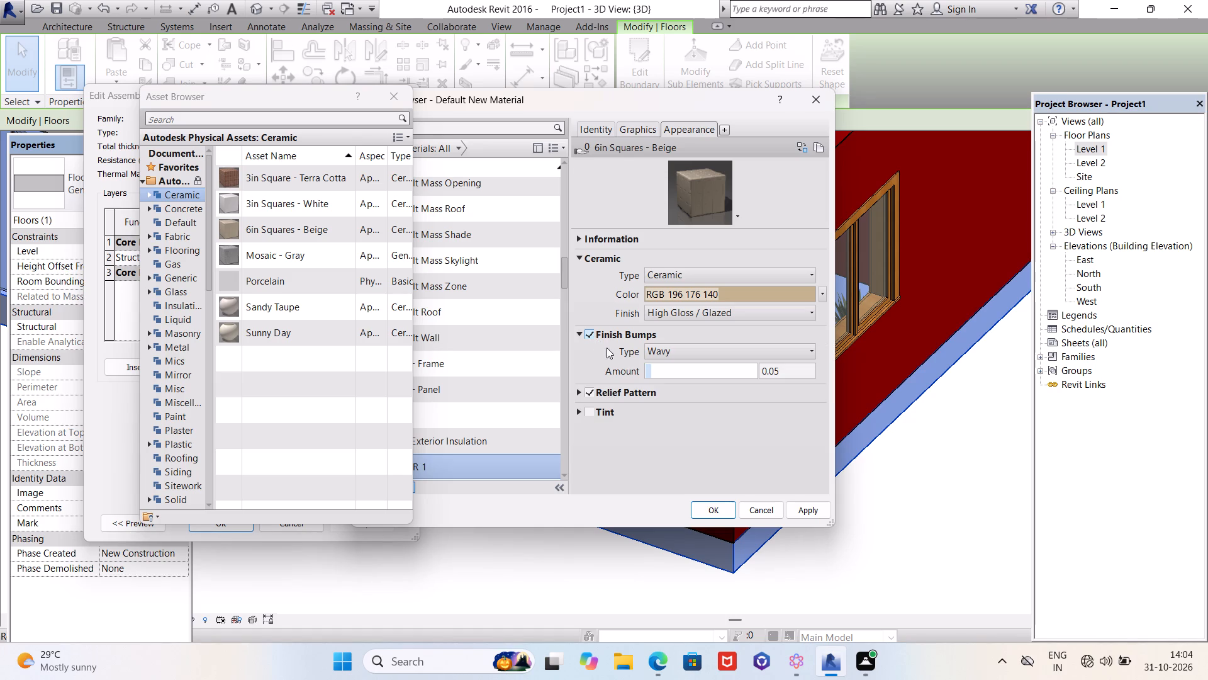
click(688, 351)
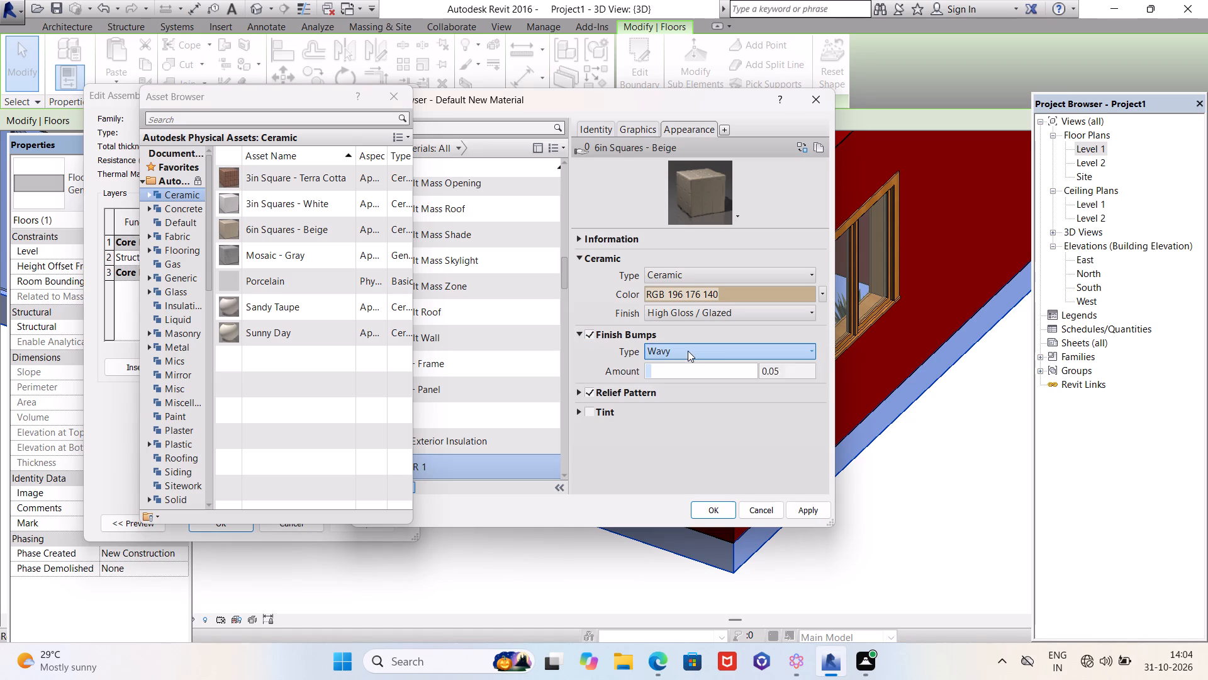
click(688, 351)
click(654, 428)
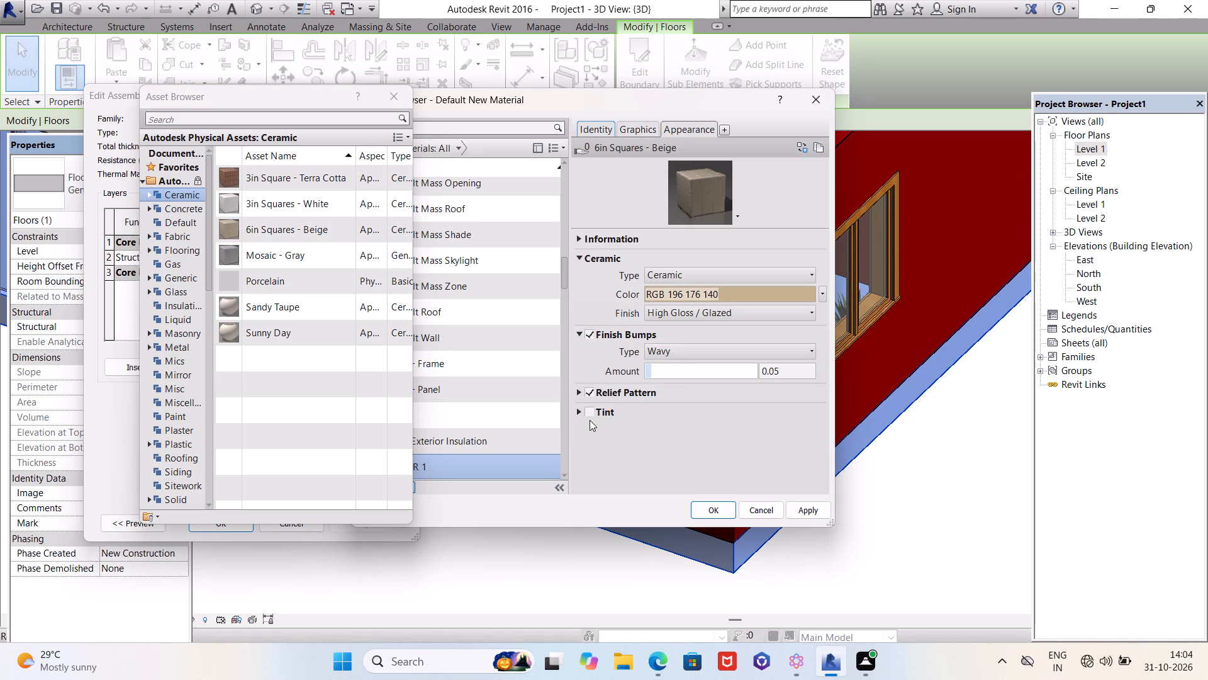
click(590, 411)
click(590, 411)
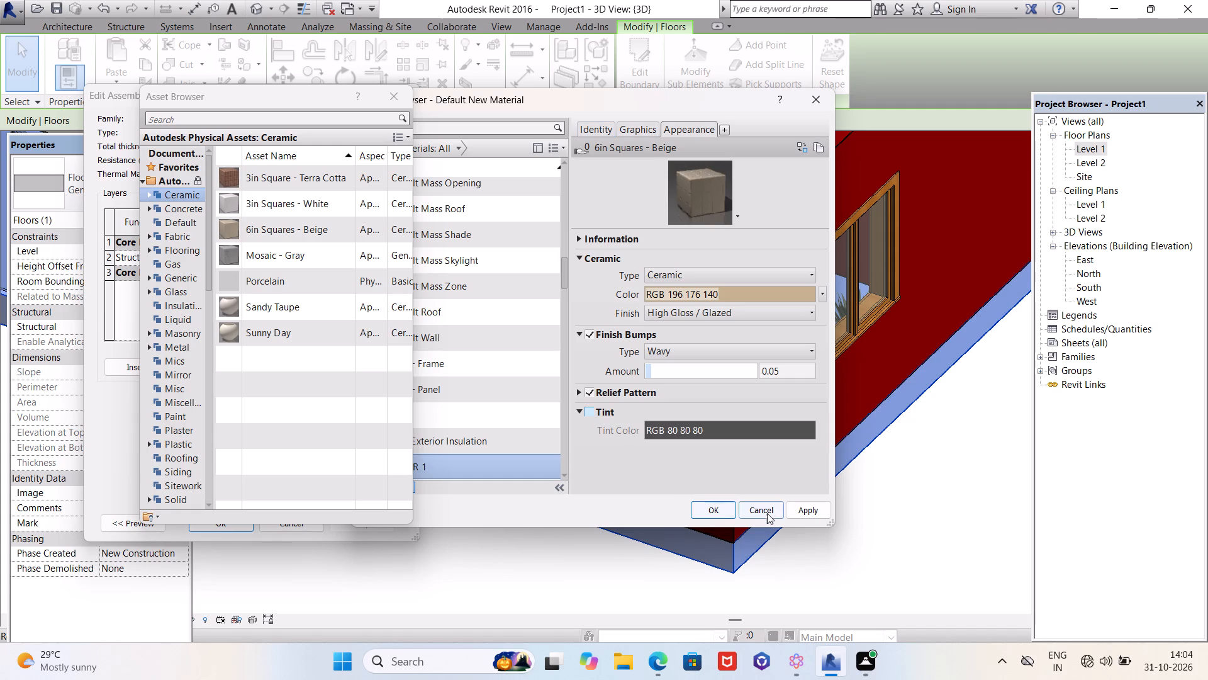
click(798, 510)
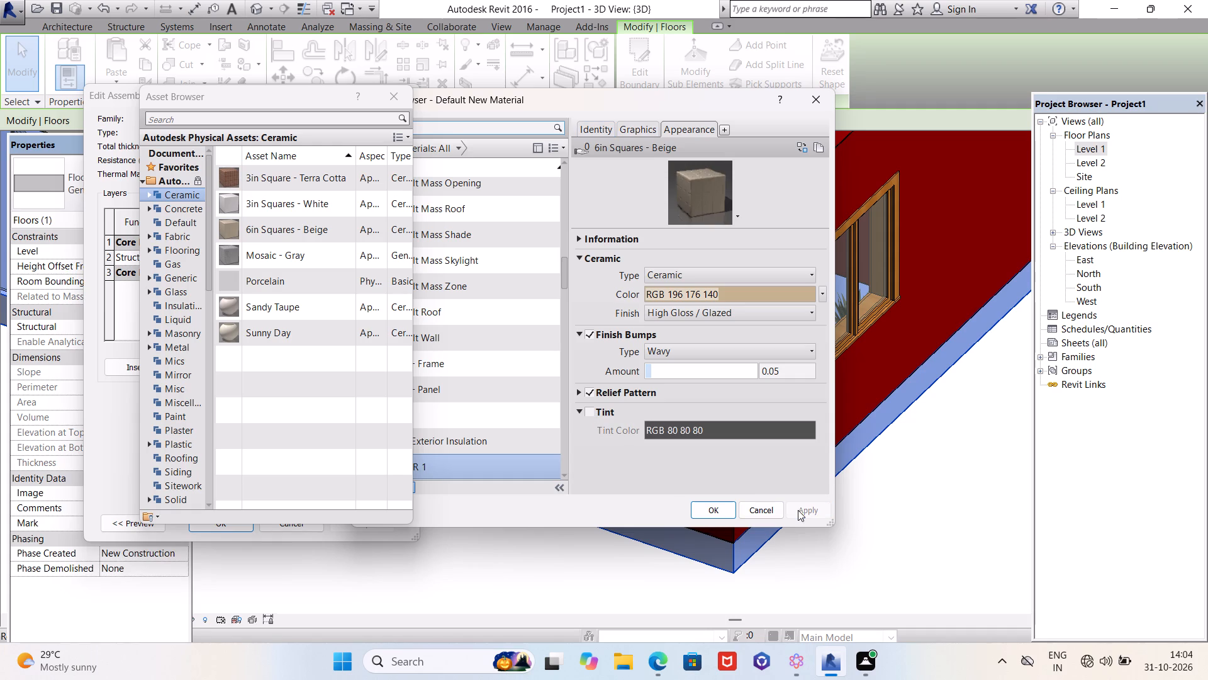
click(709, 514)
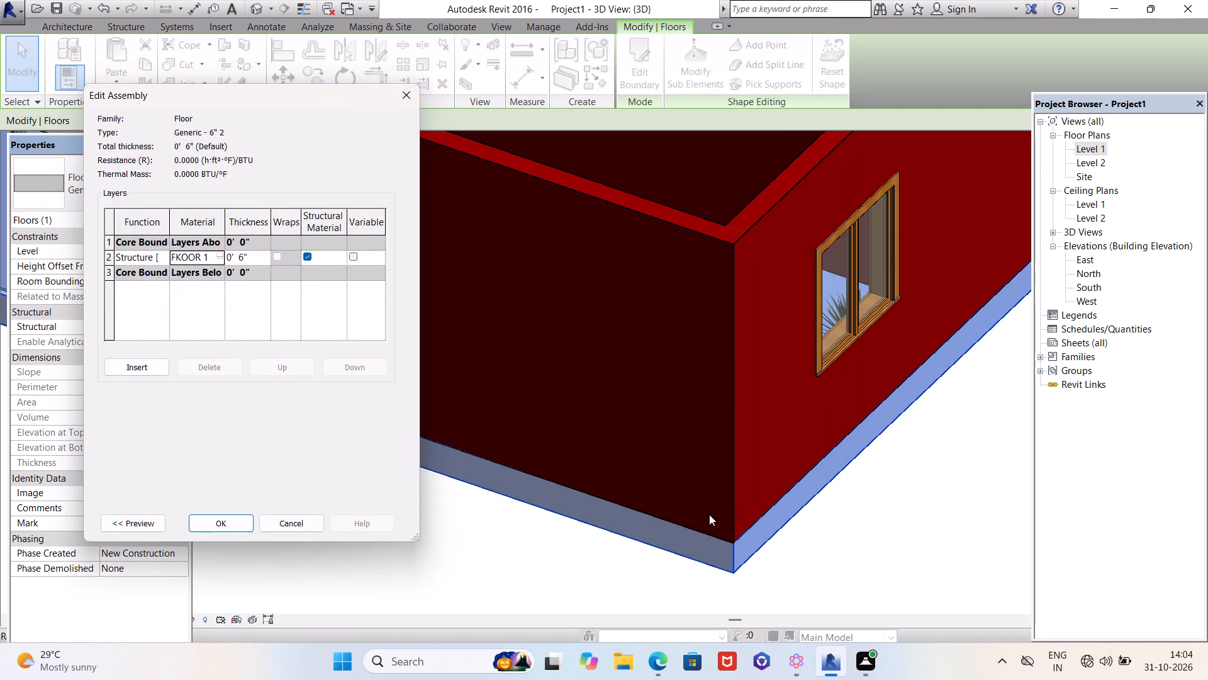
click(235, 523)
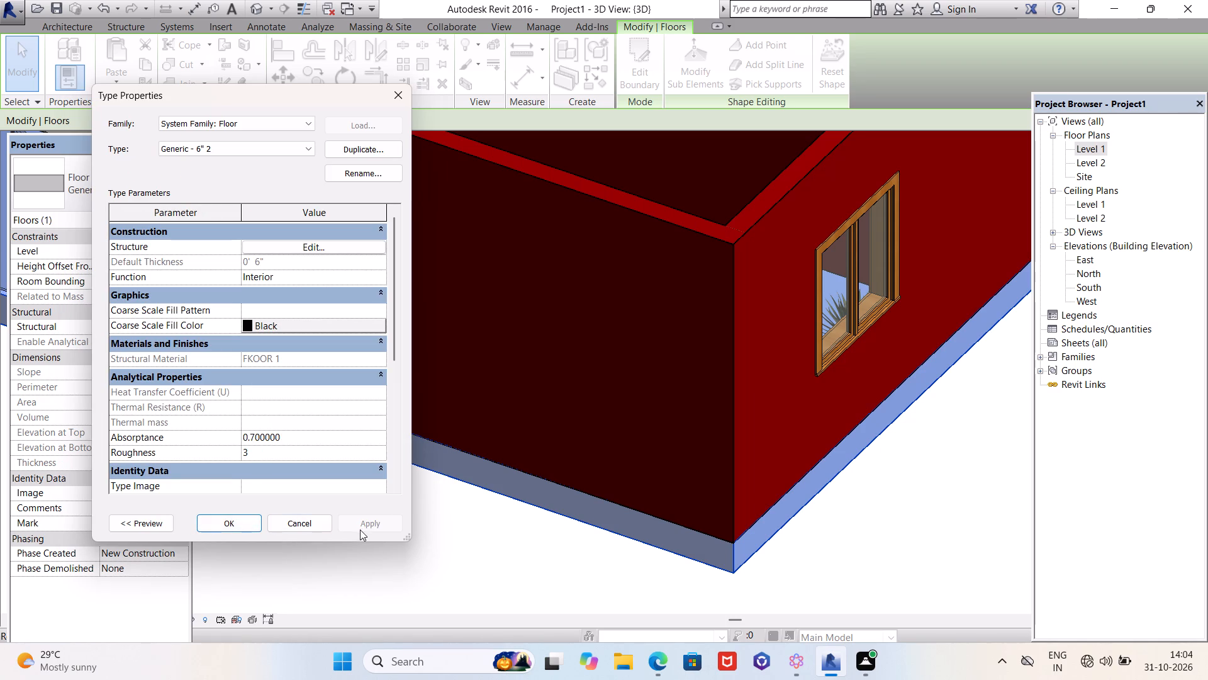
click(381, 528)
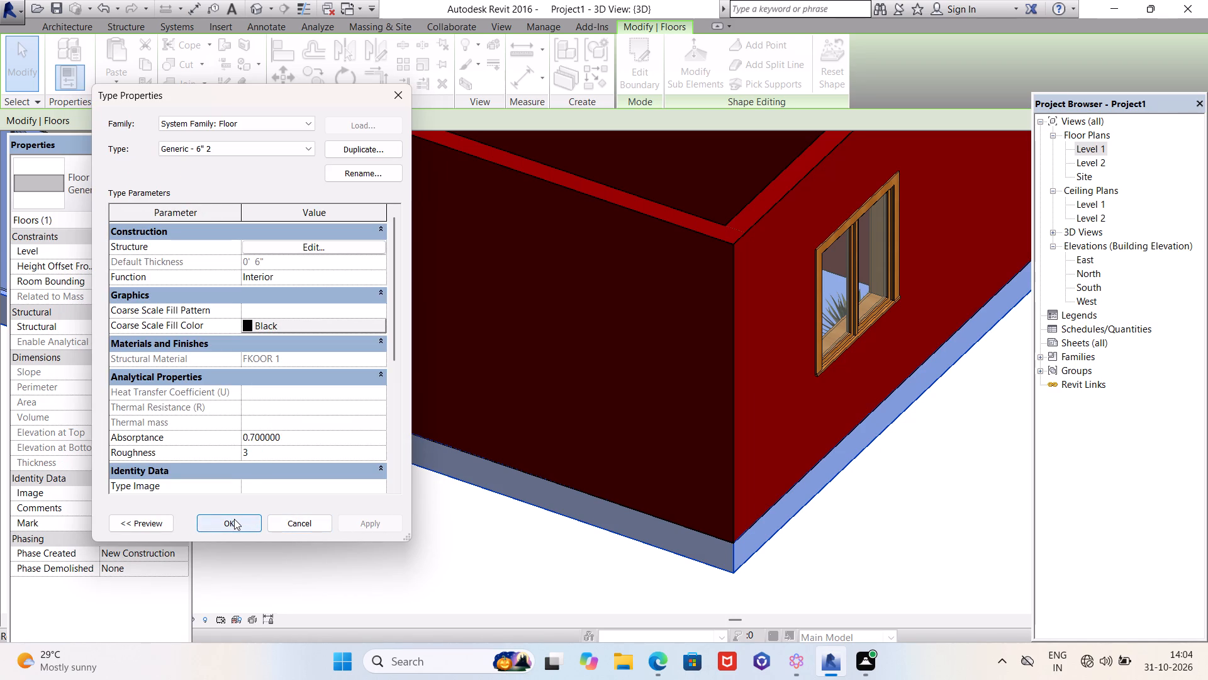
click(234, 519)
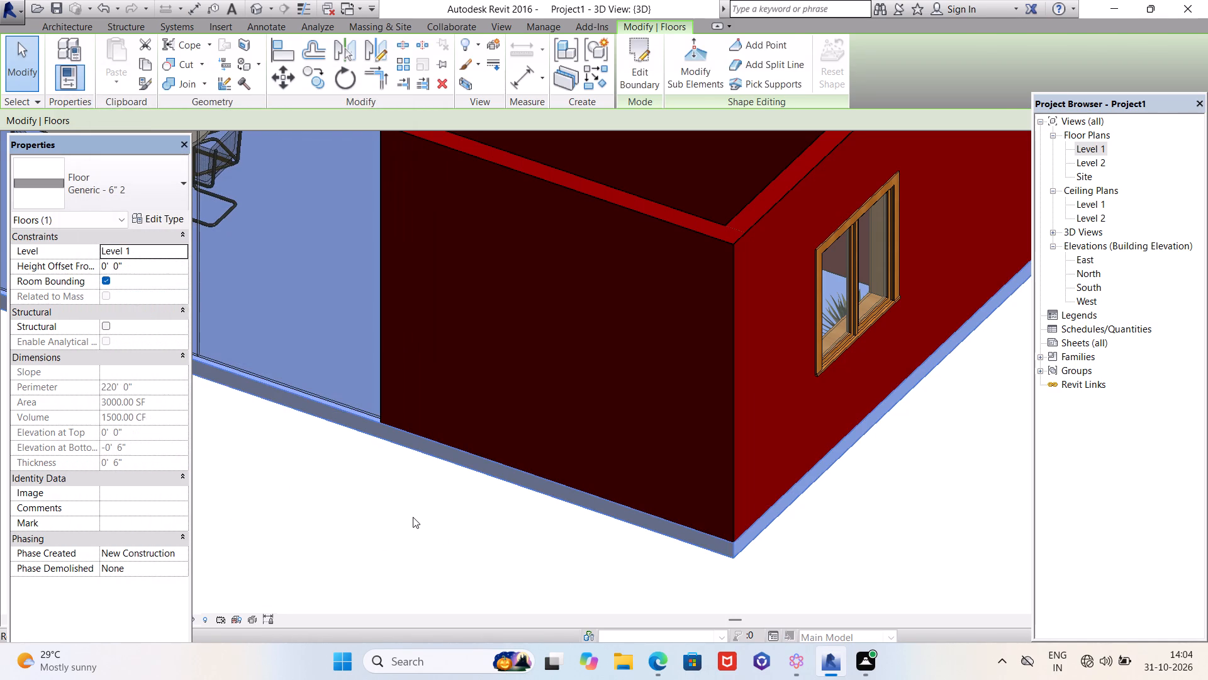
click(413, 517)
Examine the new floor finish and furnished interior from several angles in the 3D view.
scroll(532, 542, down, 10)
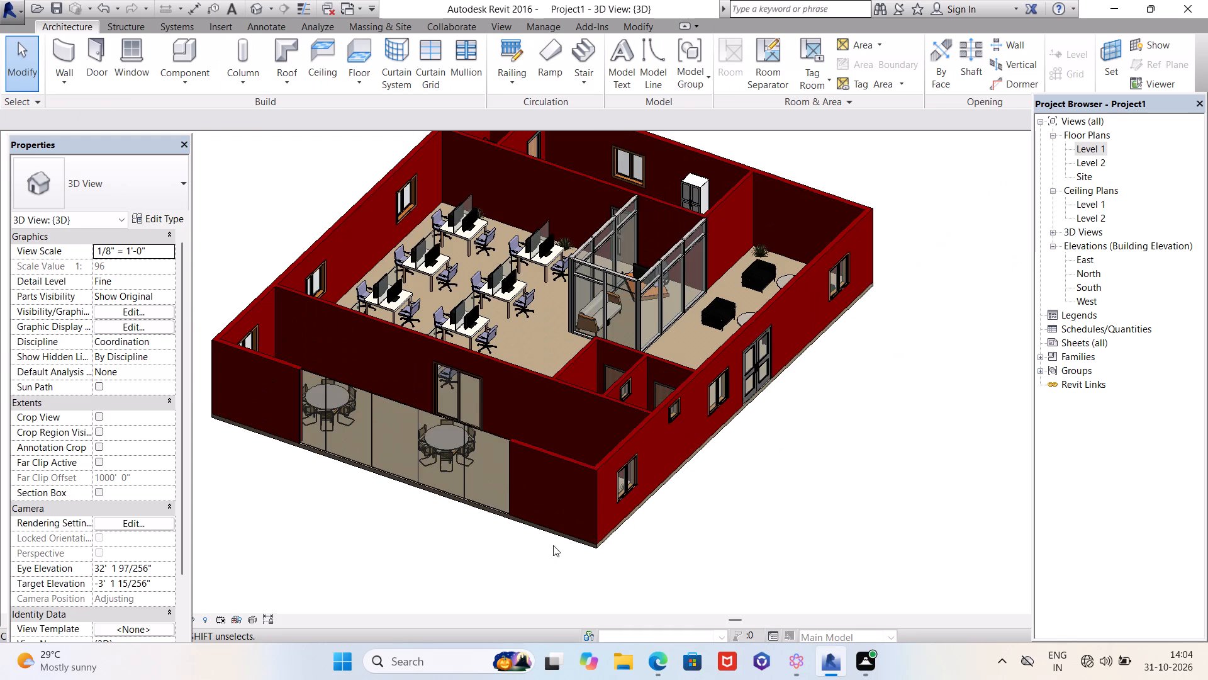
scroll(553, 545, down, 1)
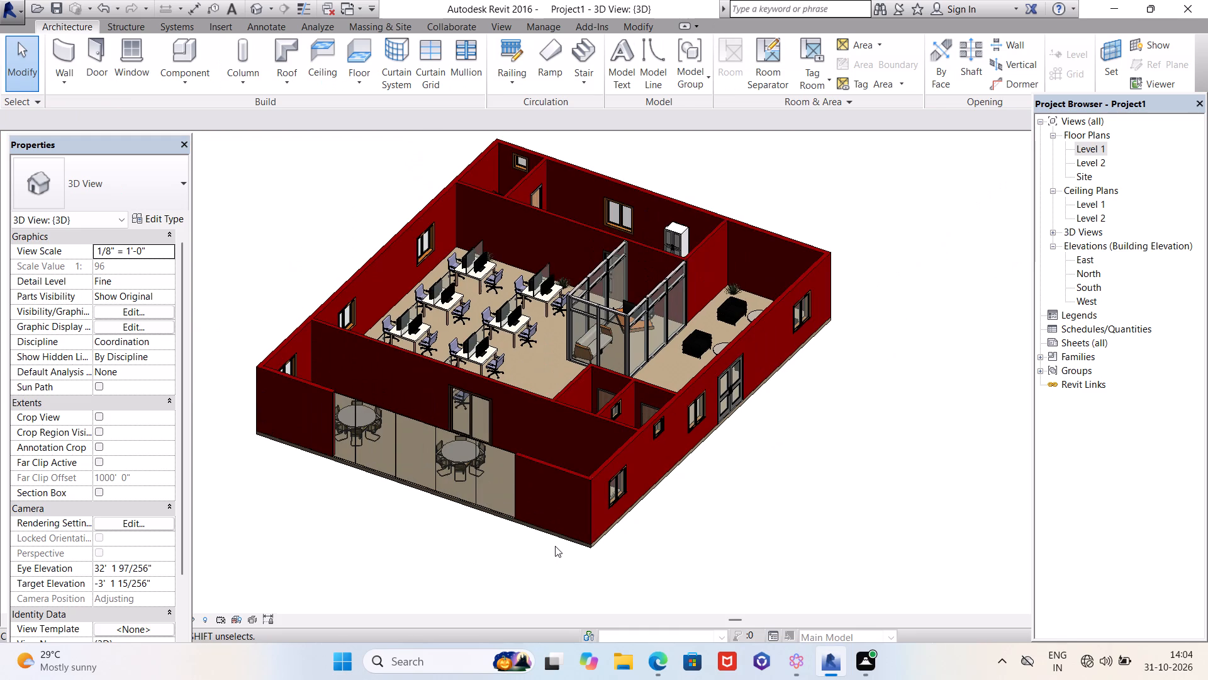
key(Escape)
shift+middle_drag(795, 508, 700, 531)
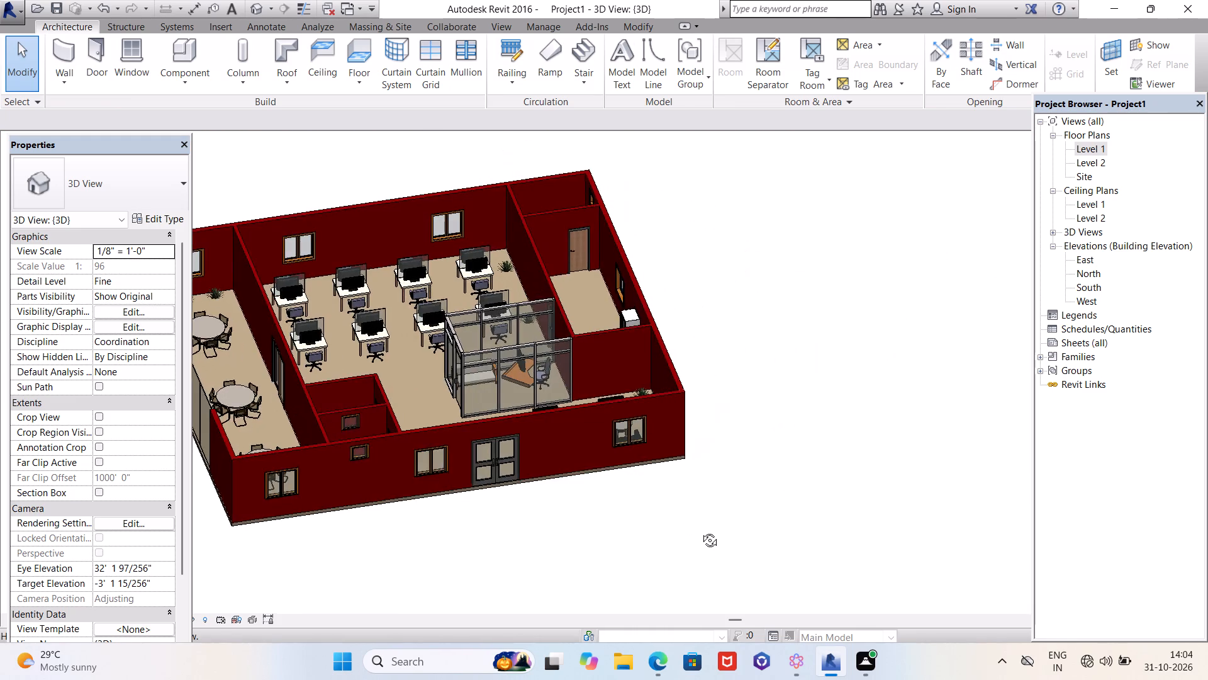
shift+middle_drag(700, 531, 751, 562)
scroll(556, 391, down, 4)
scroll(536, 383, up, 4)
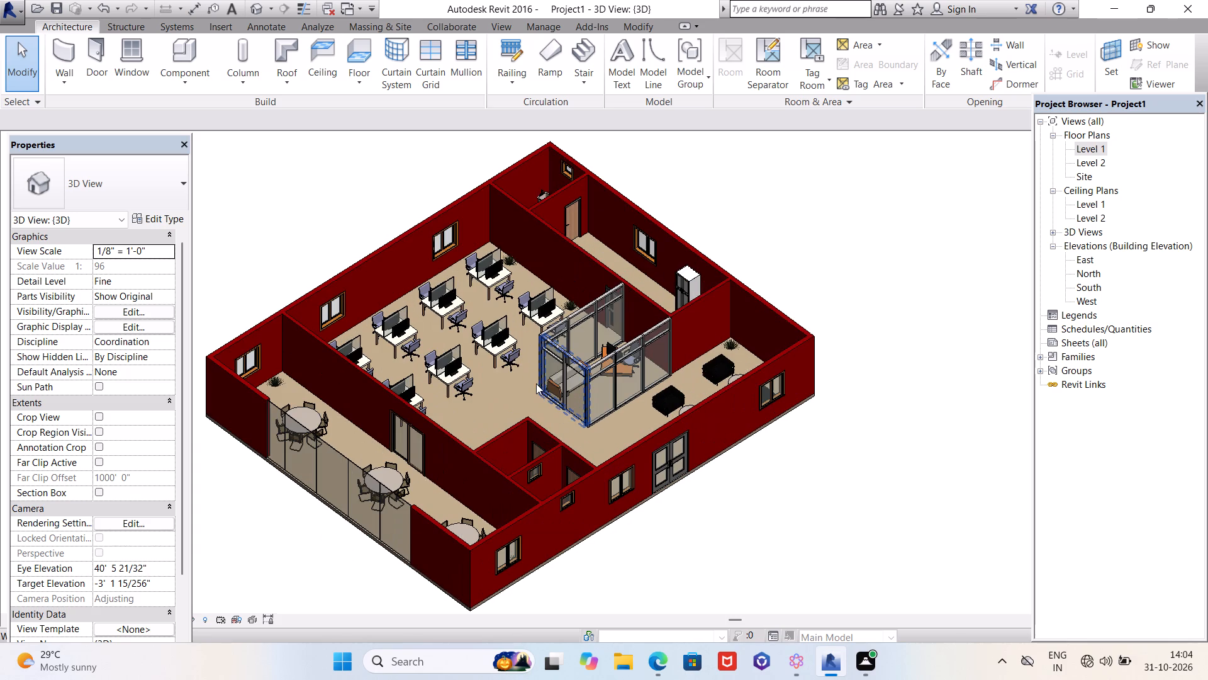
scroll(443, 405, up, 4)
scroll(537, 398, down, 2)
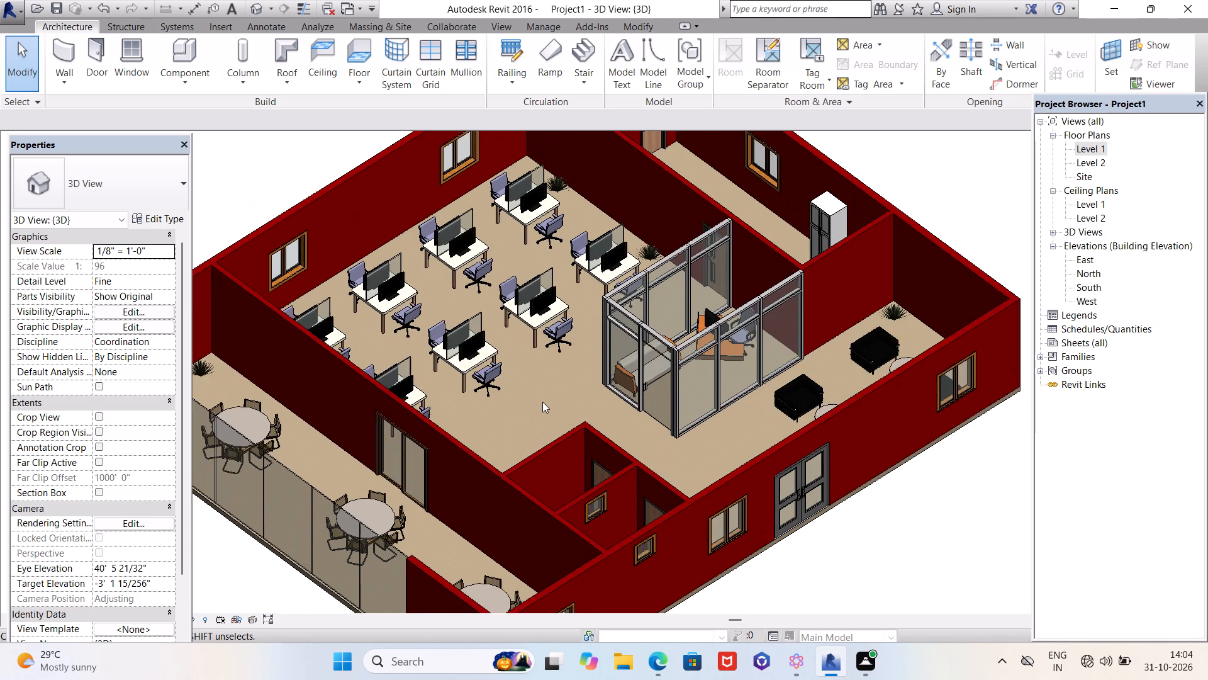
scroll(542, 402, down, 2)
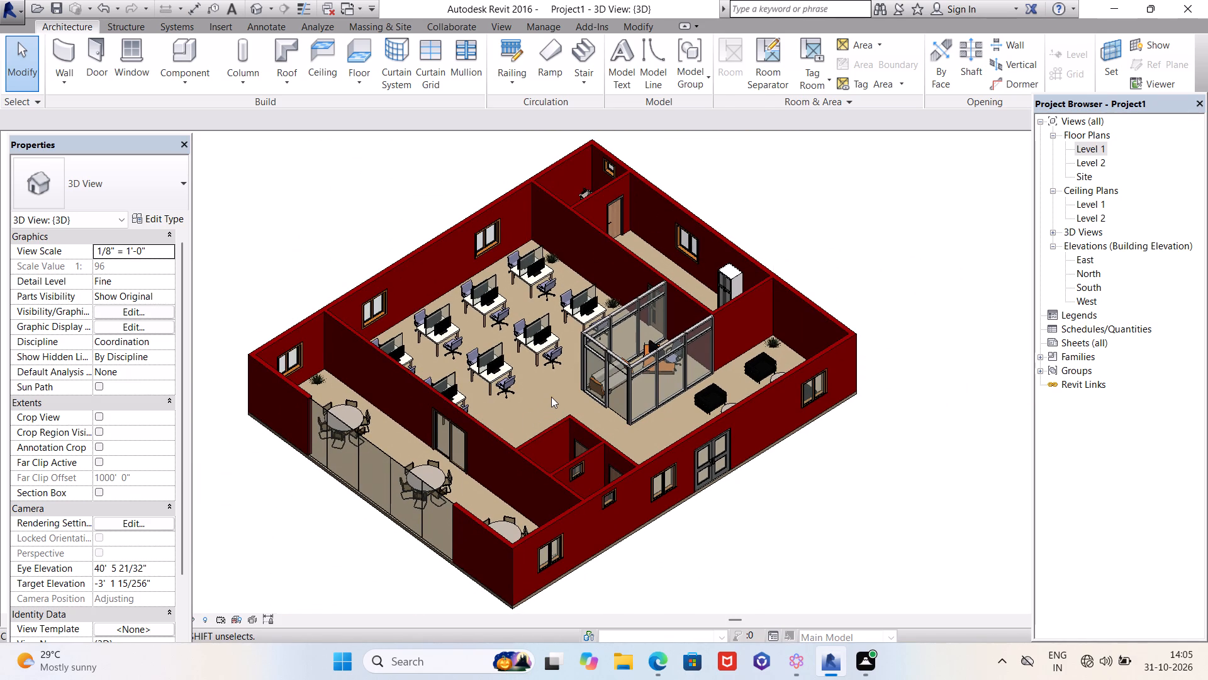
Frame the whole building in the 3D view and capture a rectangular screenshot of it with Snipping Tool.
middle_drag(557, 371, 560, 383)
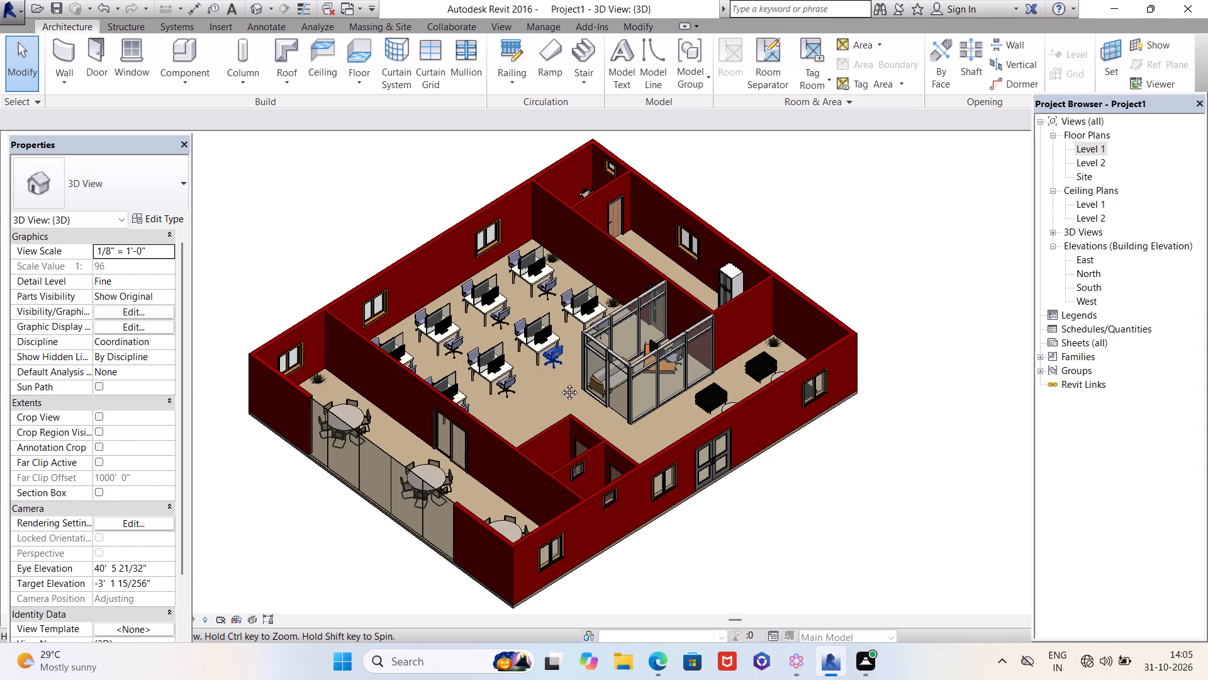
middle_drag(560, 383, 565, 370)
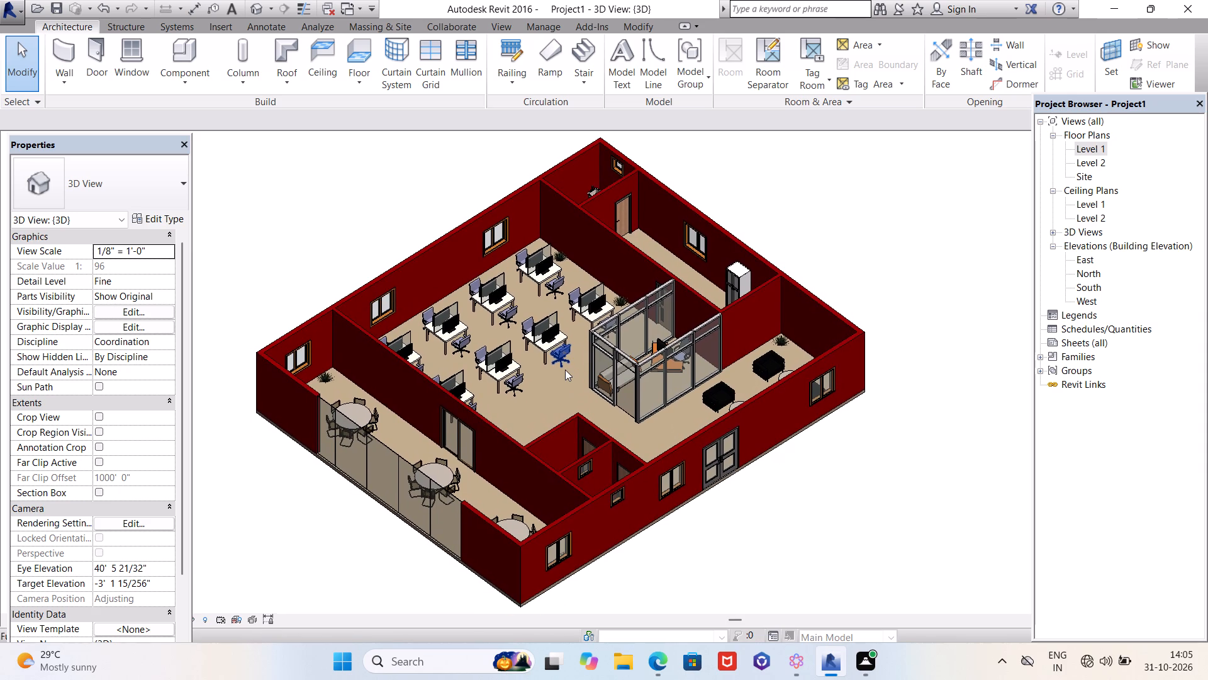
middle_drag(565, 370, 568, 375)
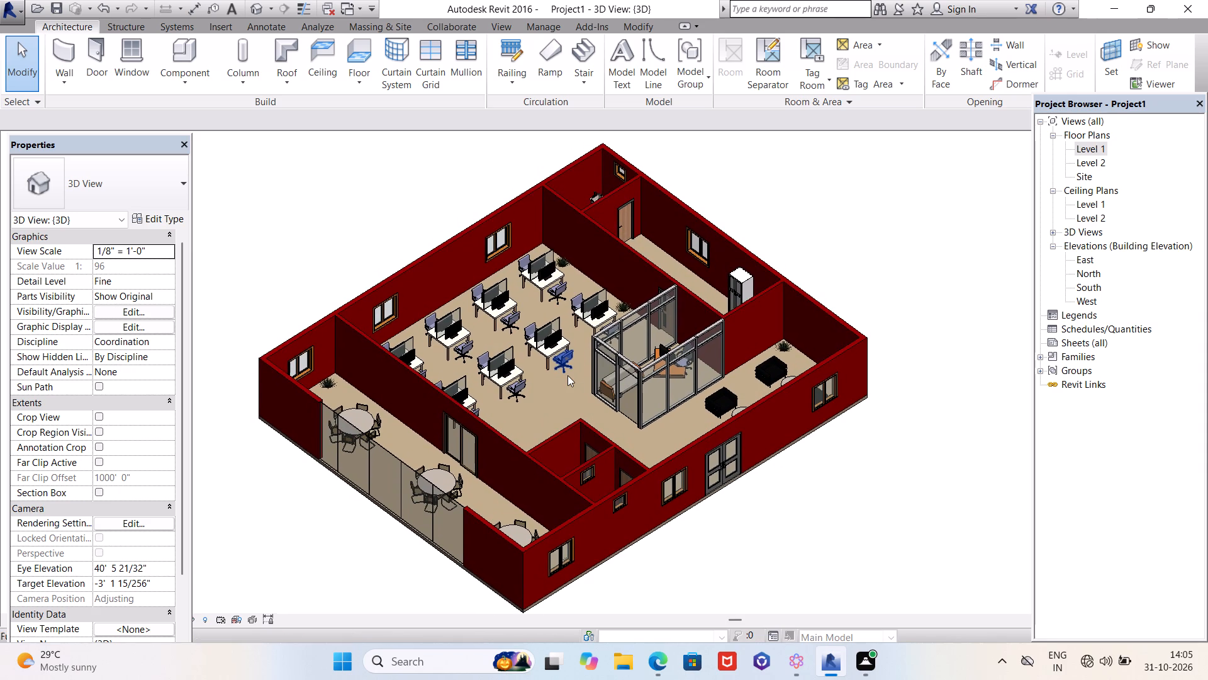
key(Print)
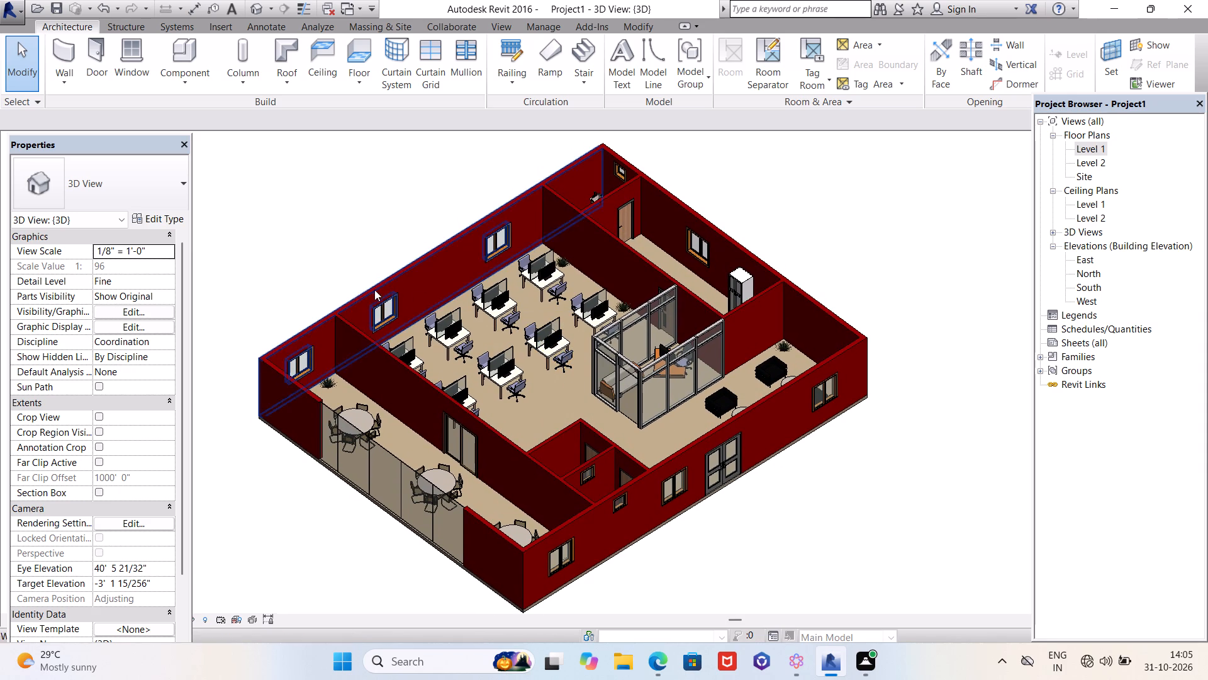
drag(200, 142, 902, 617)
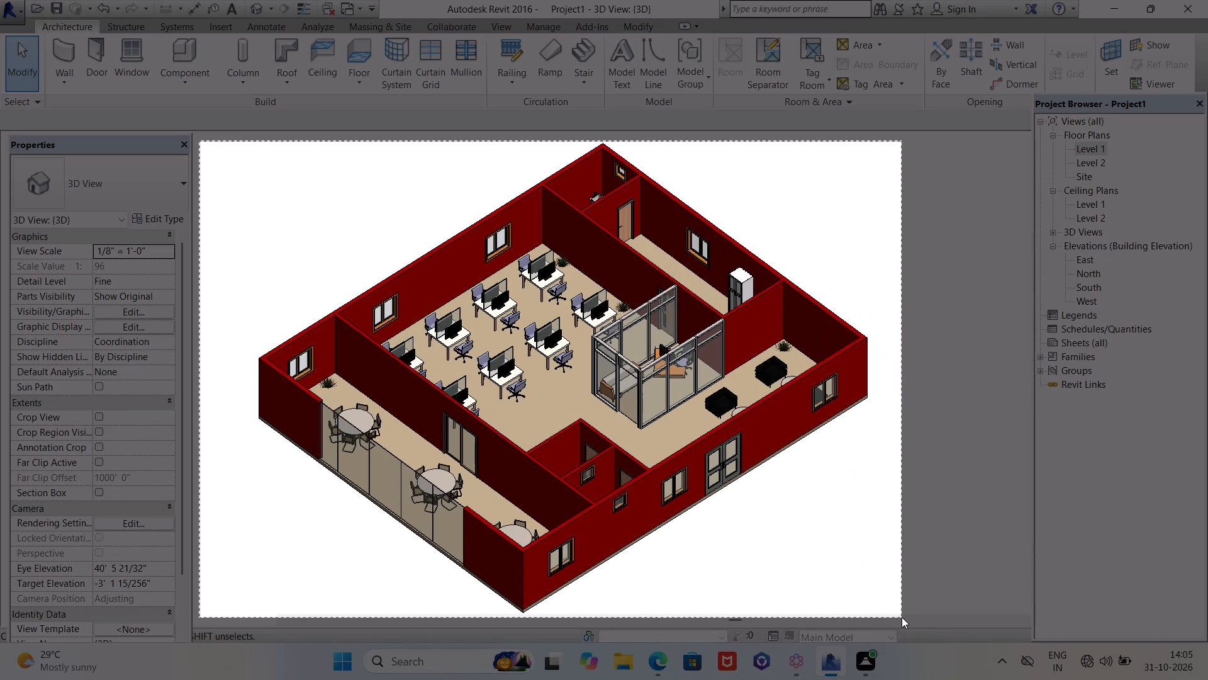
drag(902, 617, 927, 616)
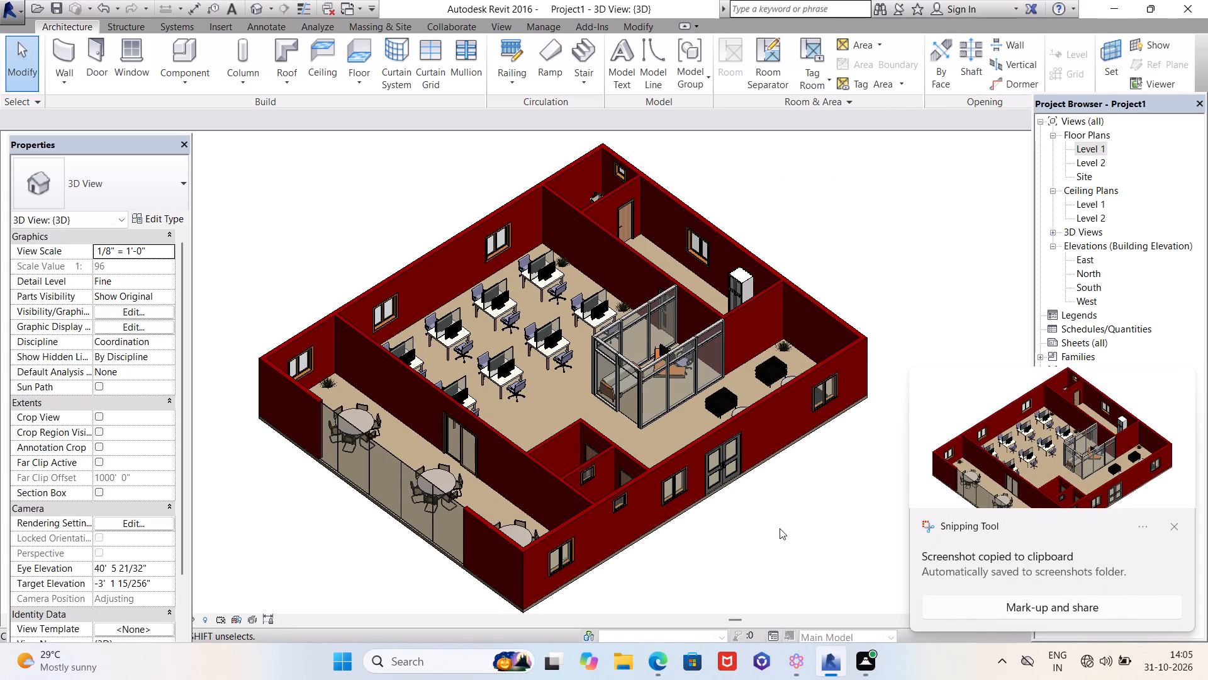
Examine the building from the rear, from above and from the opposite corner, checking the room layout and furniture.
shift+middle_drag(827, 524, 674, 530)
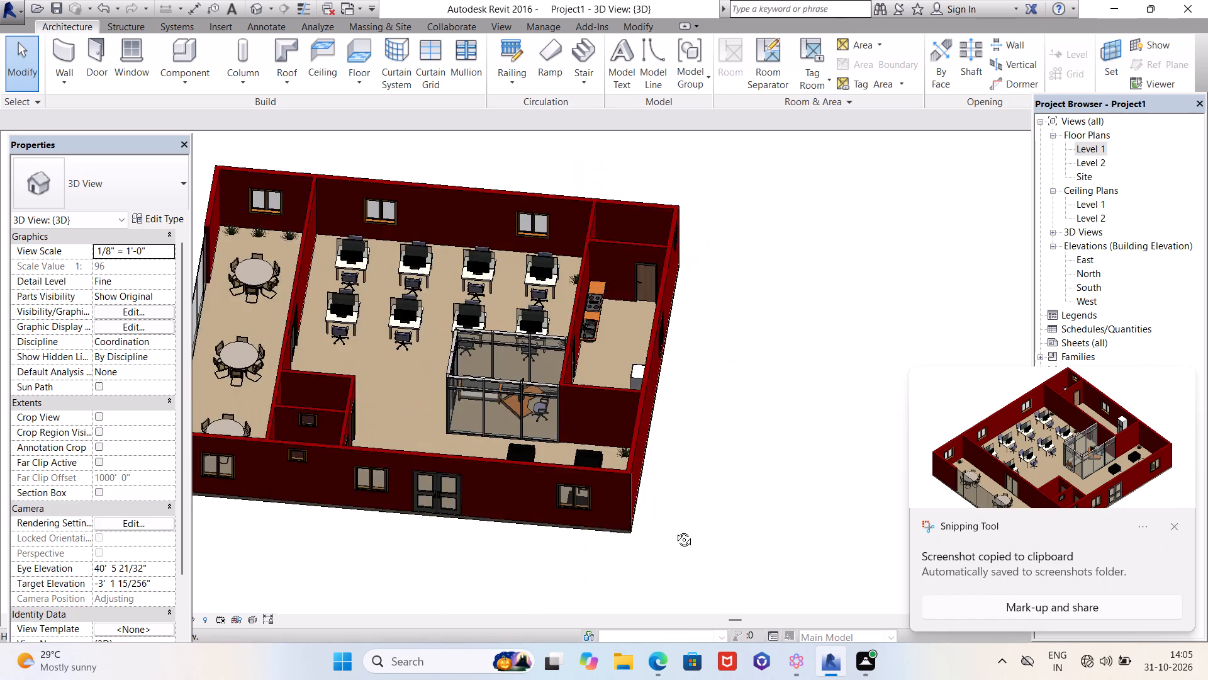
shift+middle_drag(674, 530, 209, 280)
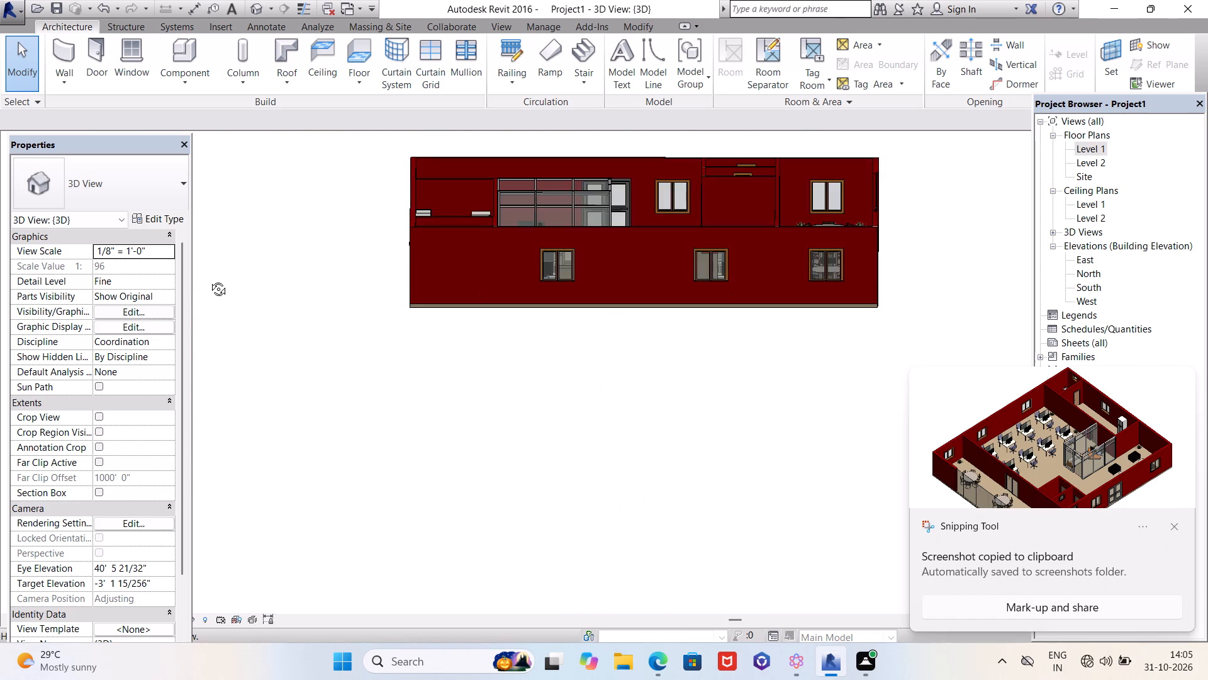
shift+middle_drag(209, 280, 239, 454)
scroll(278, 510, down, 2)
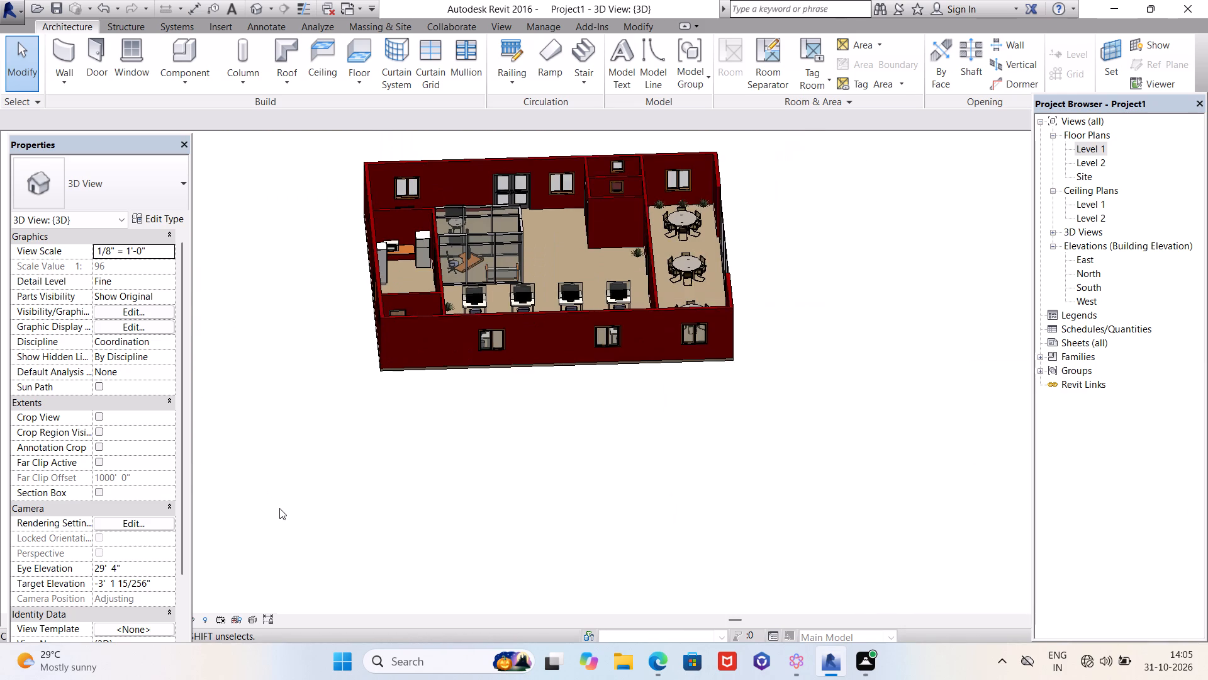
scroll(279, 508, down, 2)
shift+middle_drag(238, 258, 236, 343)
scroll(265, 209, up, 2)
shift+middle_drag(289, 197, 286, 227)
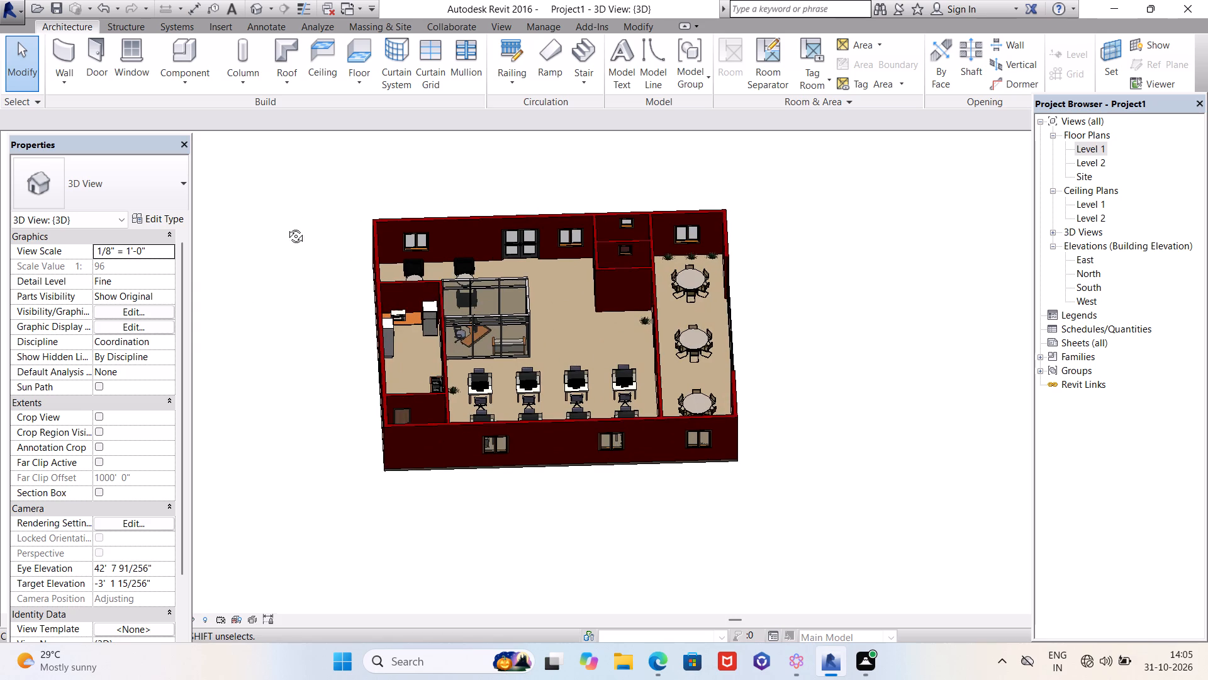
shift+middle_drag(286, 227, 289, 410)
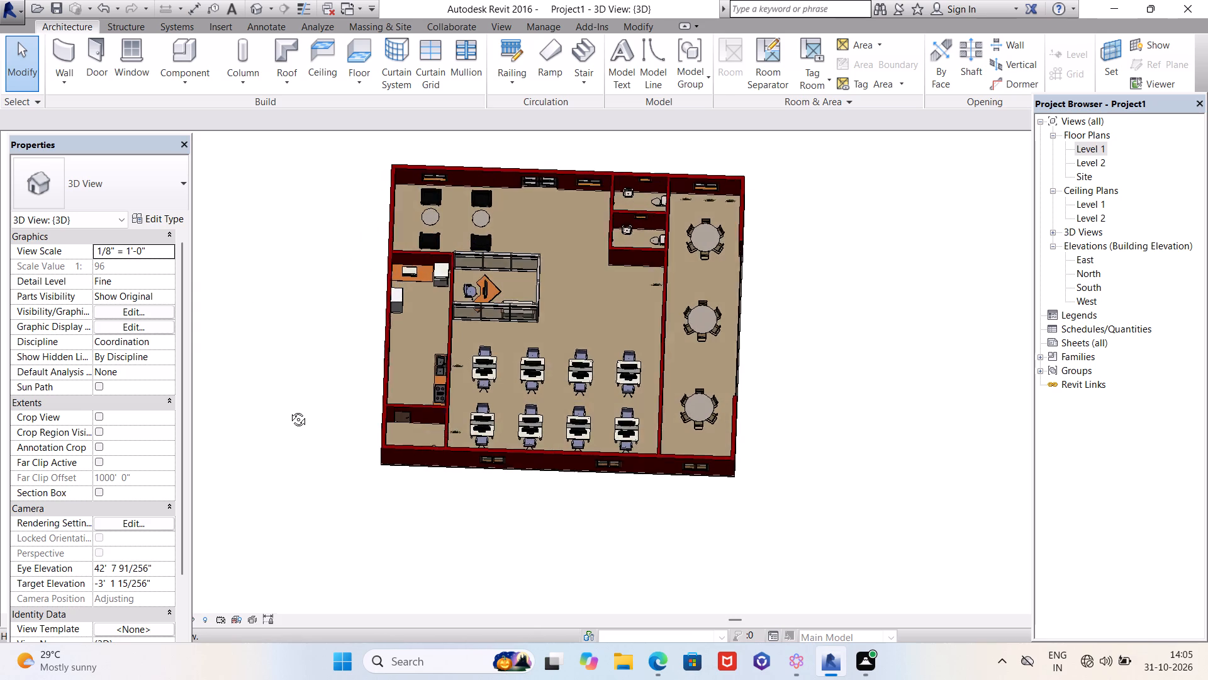
shift+middle_drag(289, 410, 295, 435)
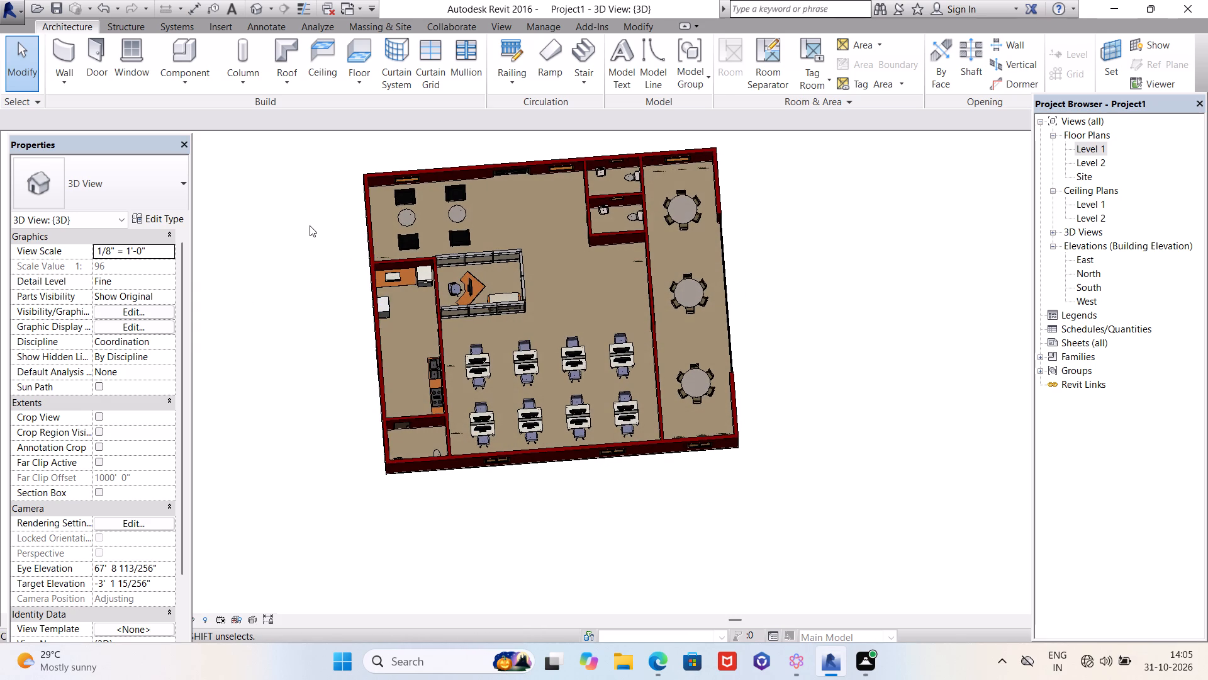
scroll(310, 225, up, 2)
scroll(306, 270, down, 3)
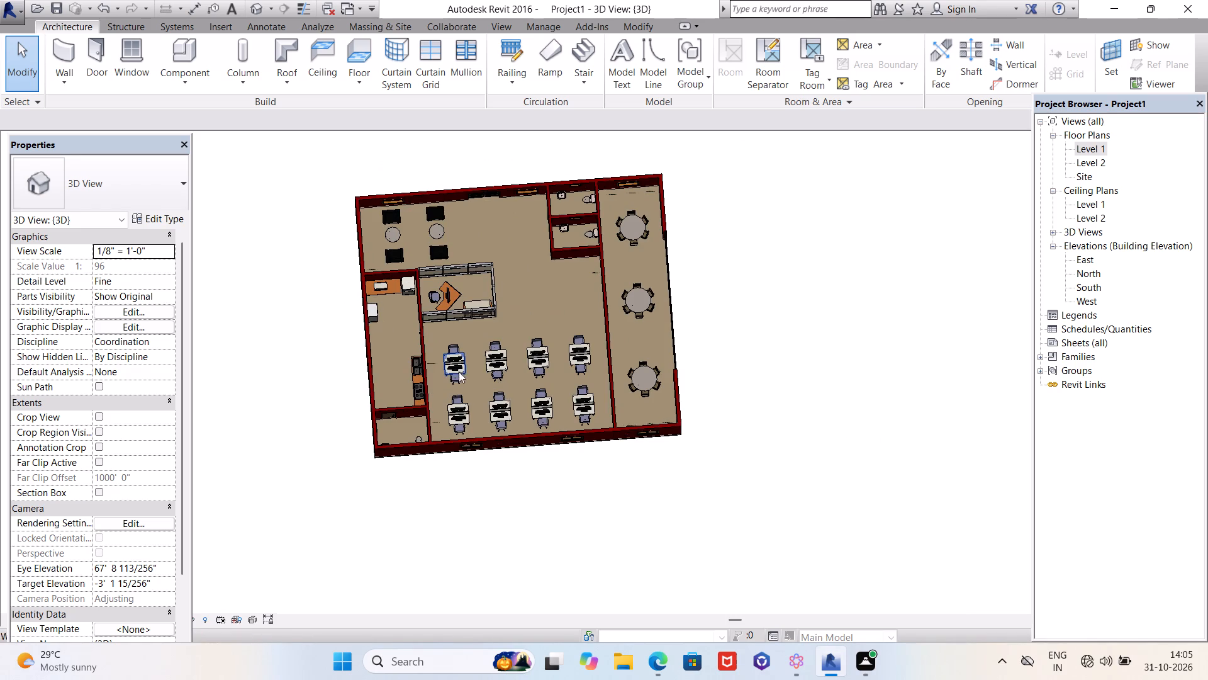
shift+middle_drag(462, 376, 293, 164)
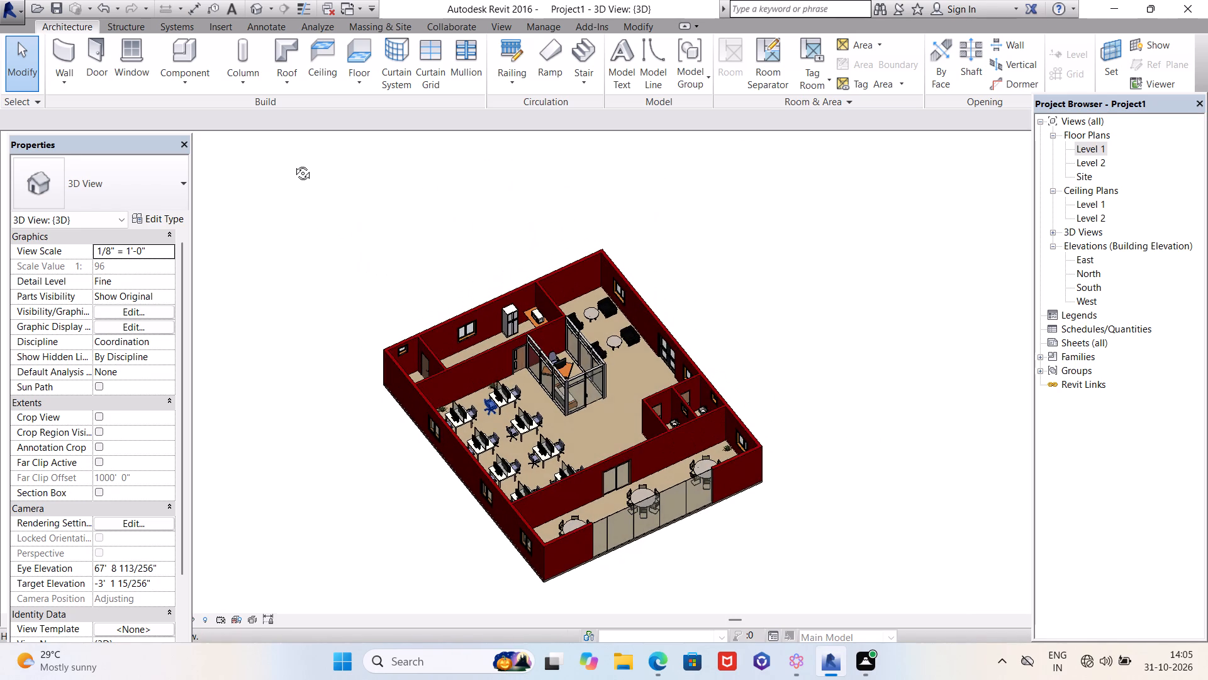
shift+middle_drag(293, 164, 324, 215)
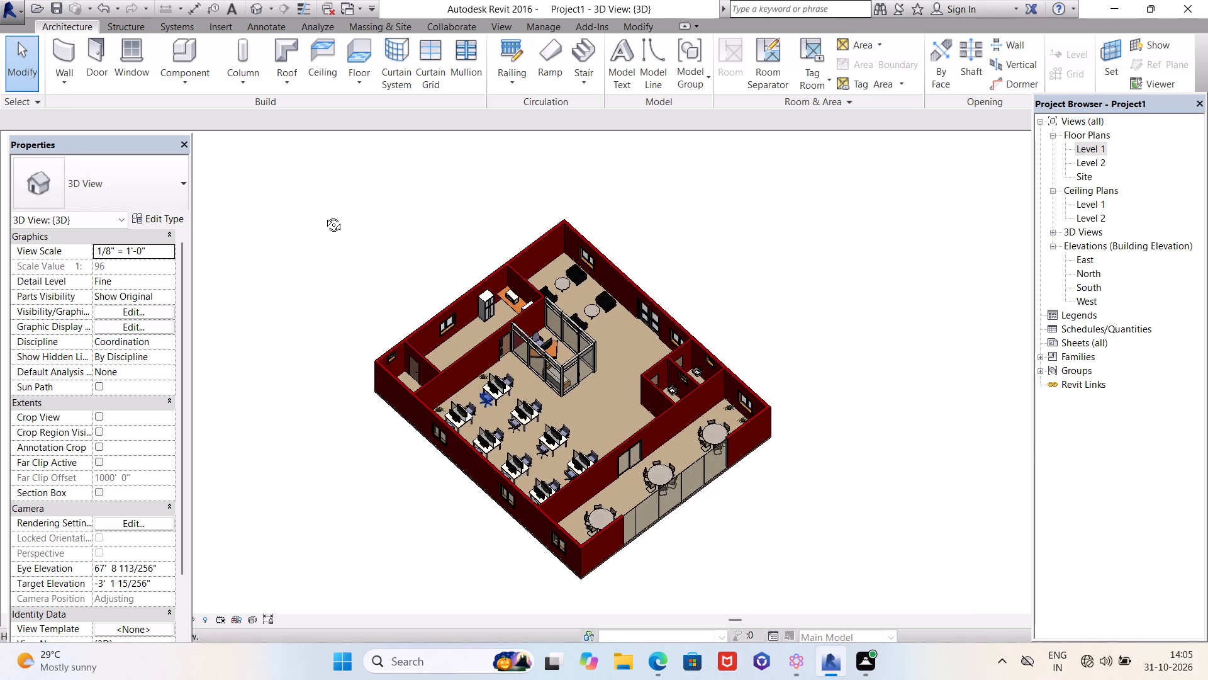
shift+middle_drag(324, 215, 326, 220)
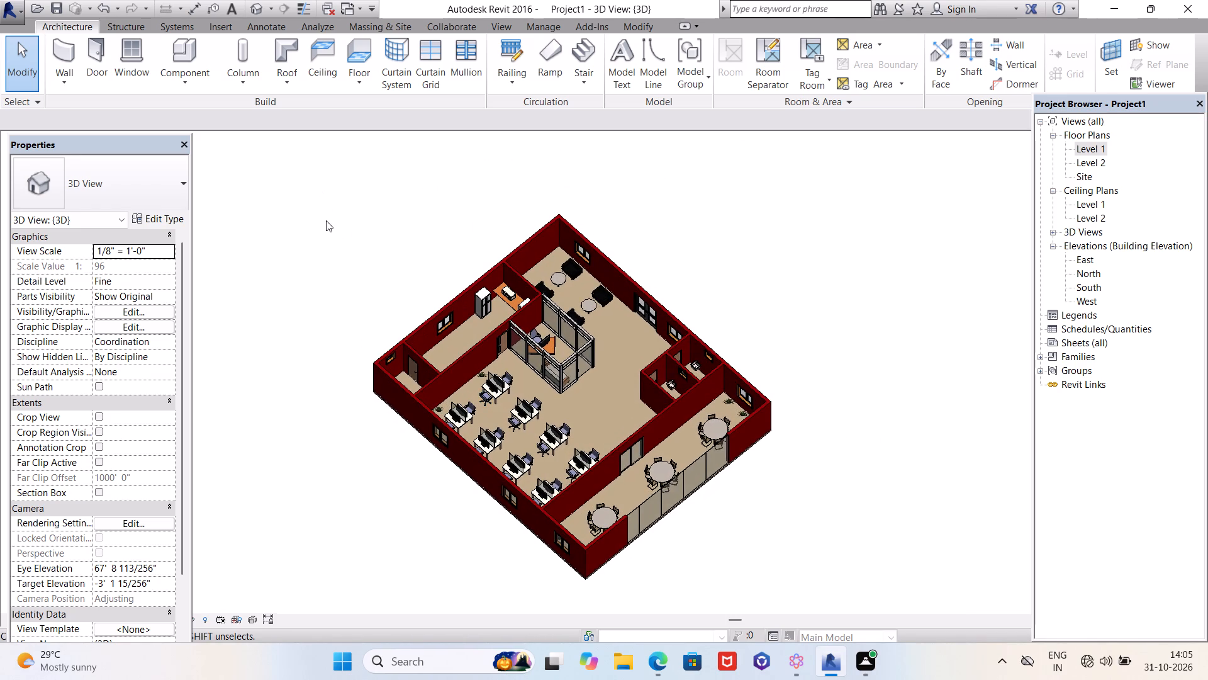
scroll(333, 251, up, 2)
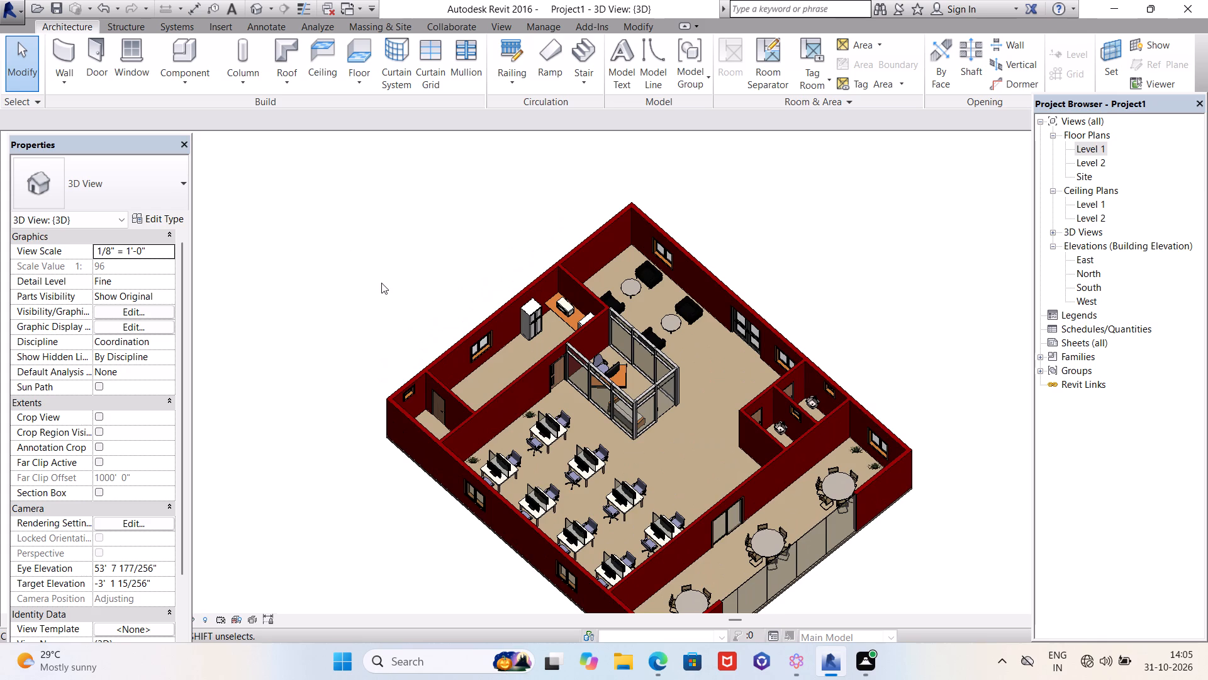
middle_drag(381, 283, 328, 213)
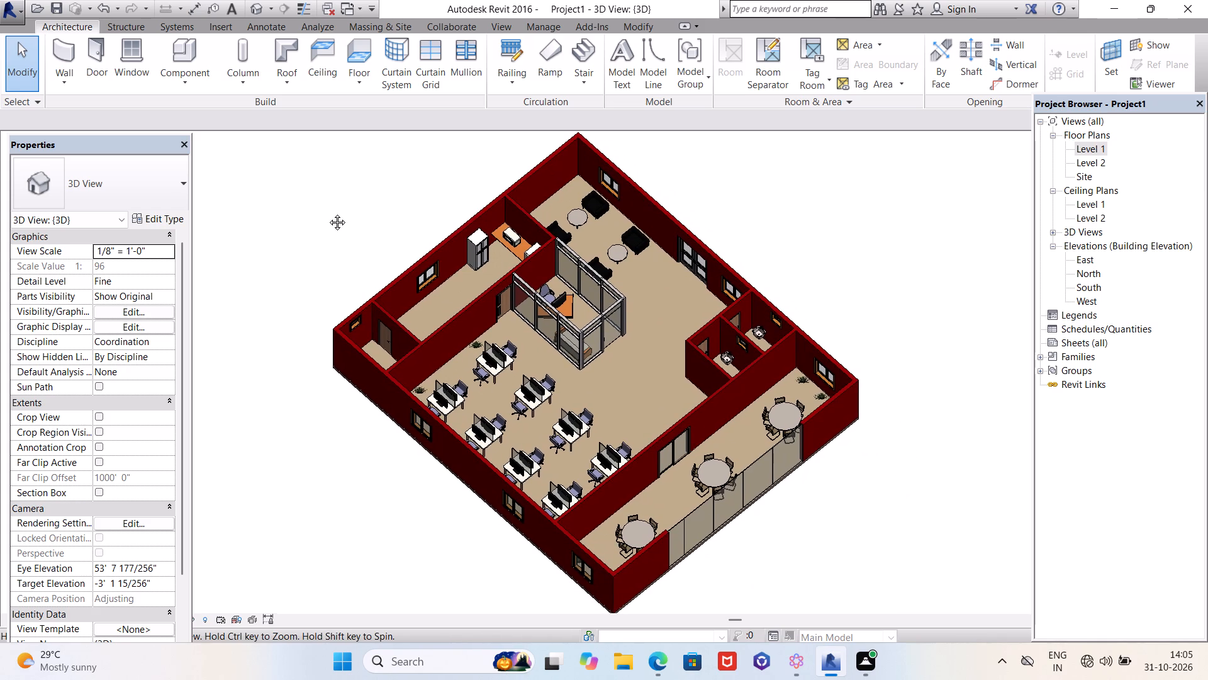
middle_drag(328, 213, 319, 215)
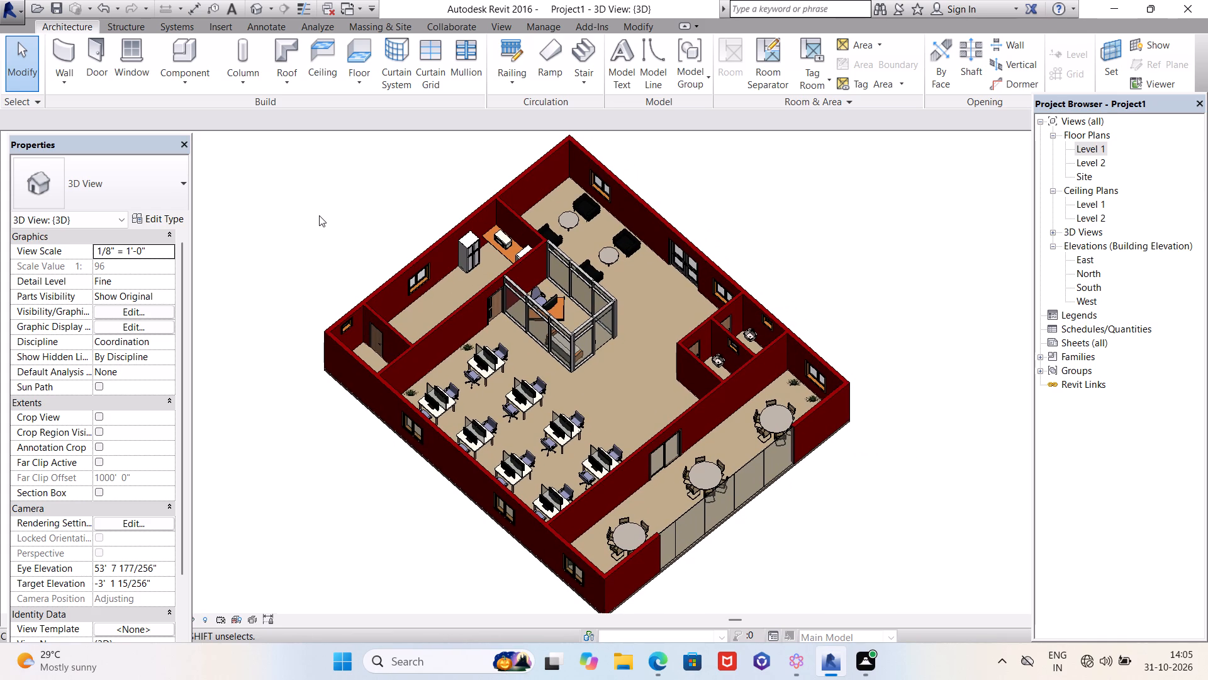
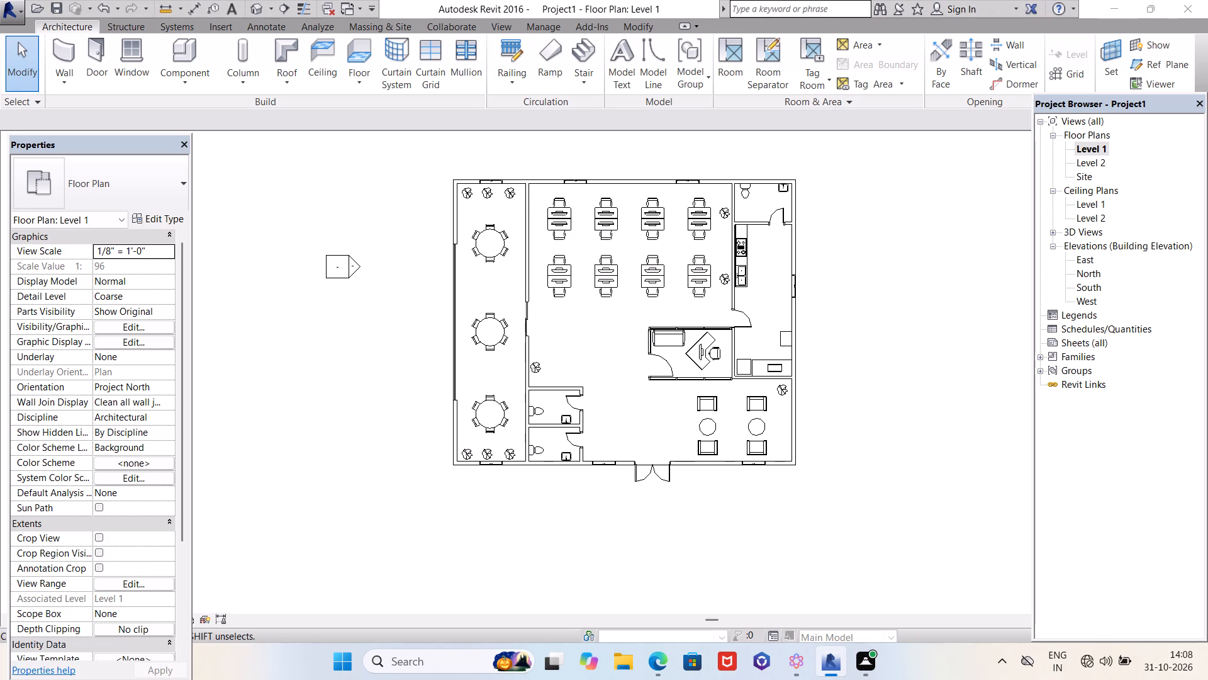
Capture a rectangular screen snip framing the entire Level 1 furnished office floor plan.
drag(420, 152, 885, 503)
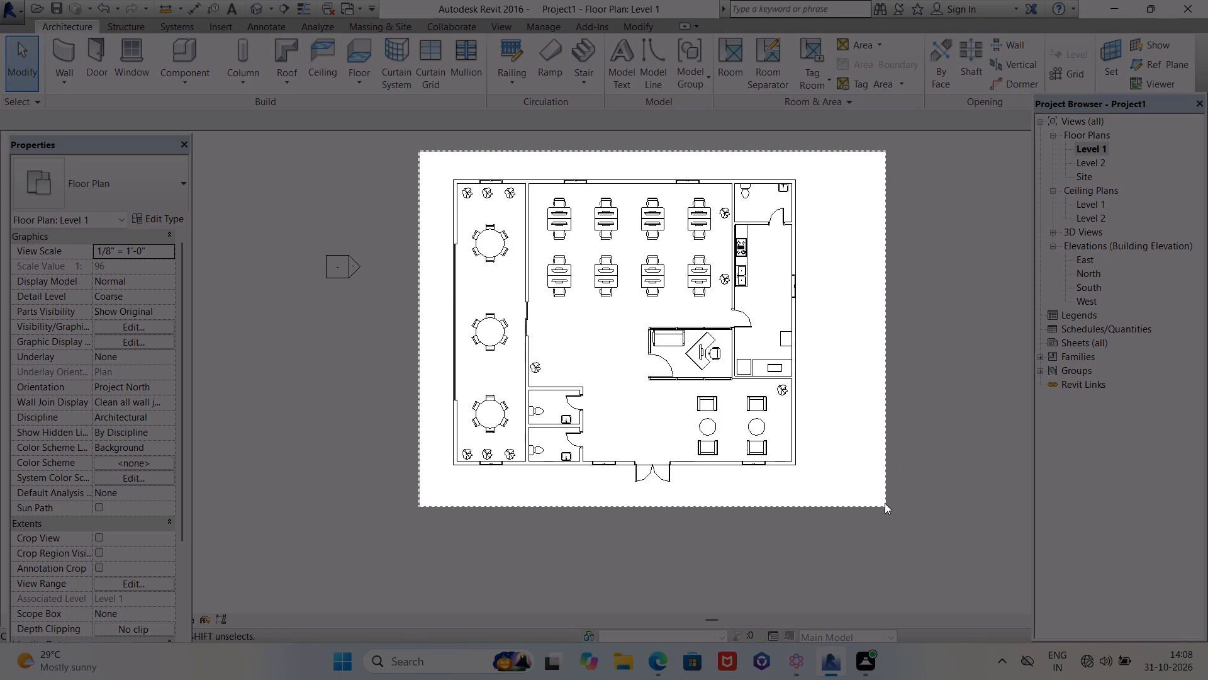
drag(885, 503, 854, 503)
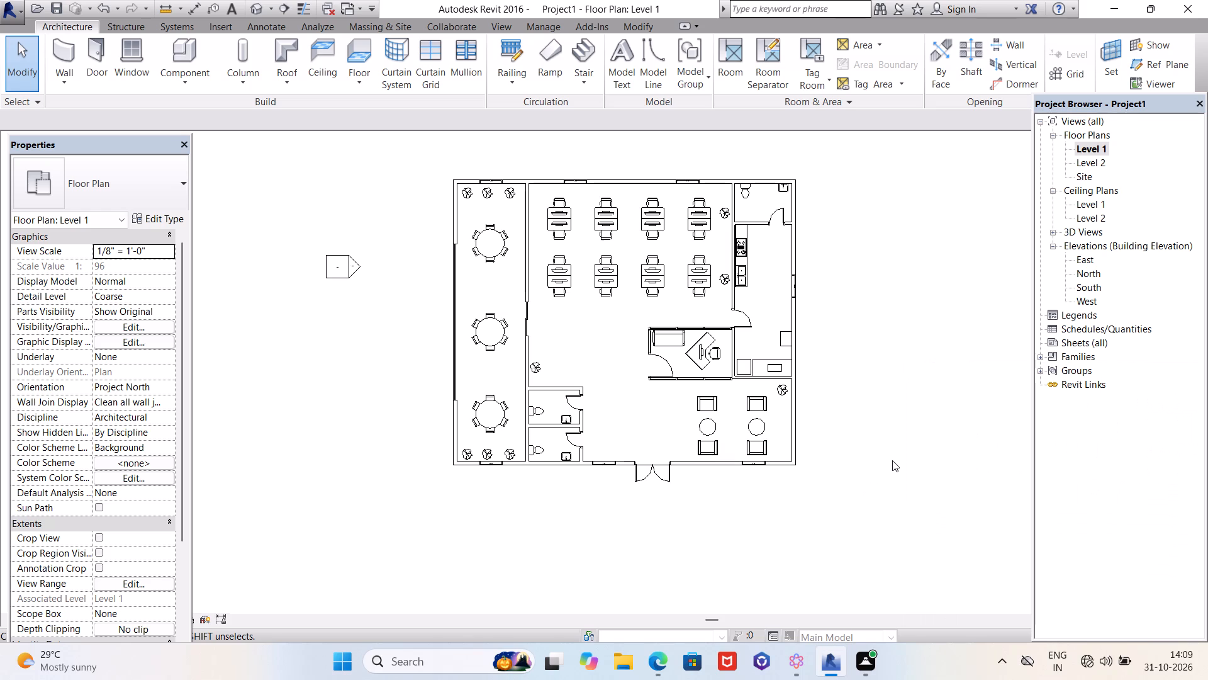
Open the default 3D view and examine the whole furnished office model.
click(258, 0)
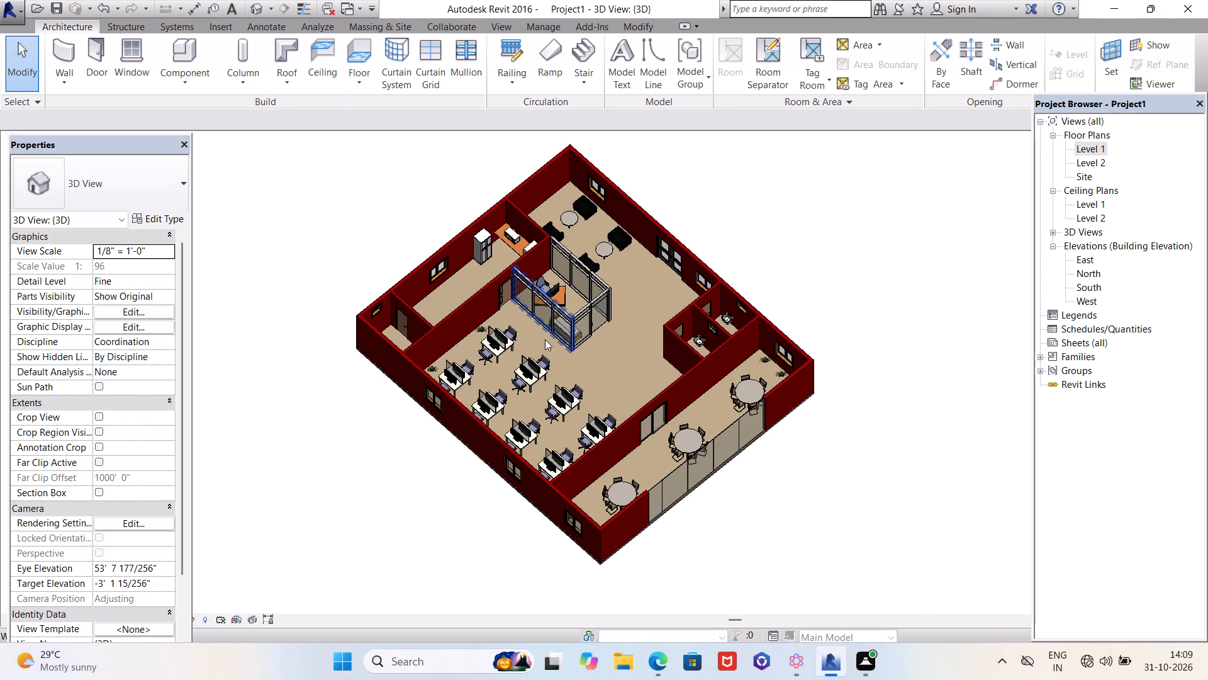
scroll(553, 342, down, 1)
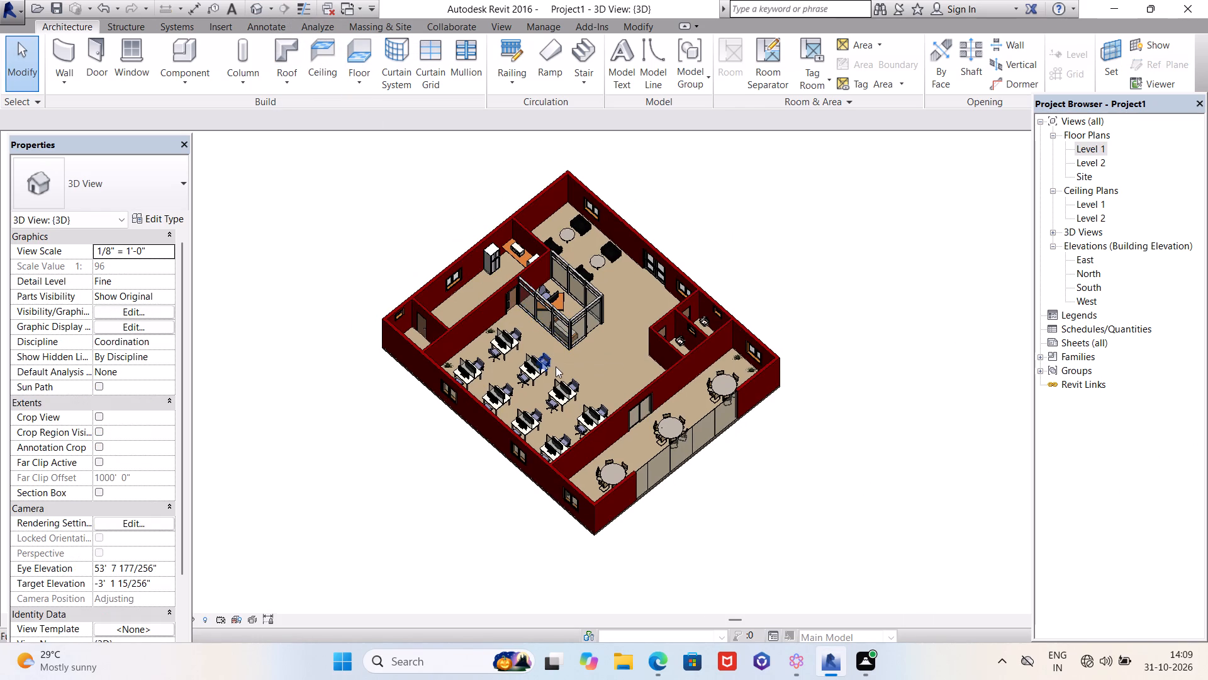
scroll(557, 366, up, 3)
scroll(560, 363, down, 1)
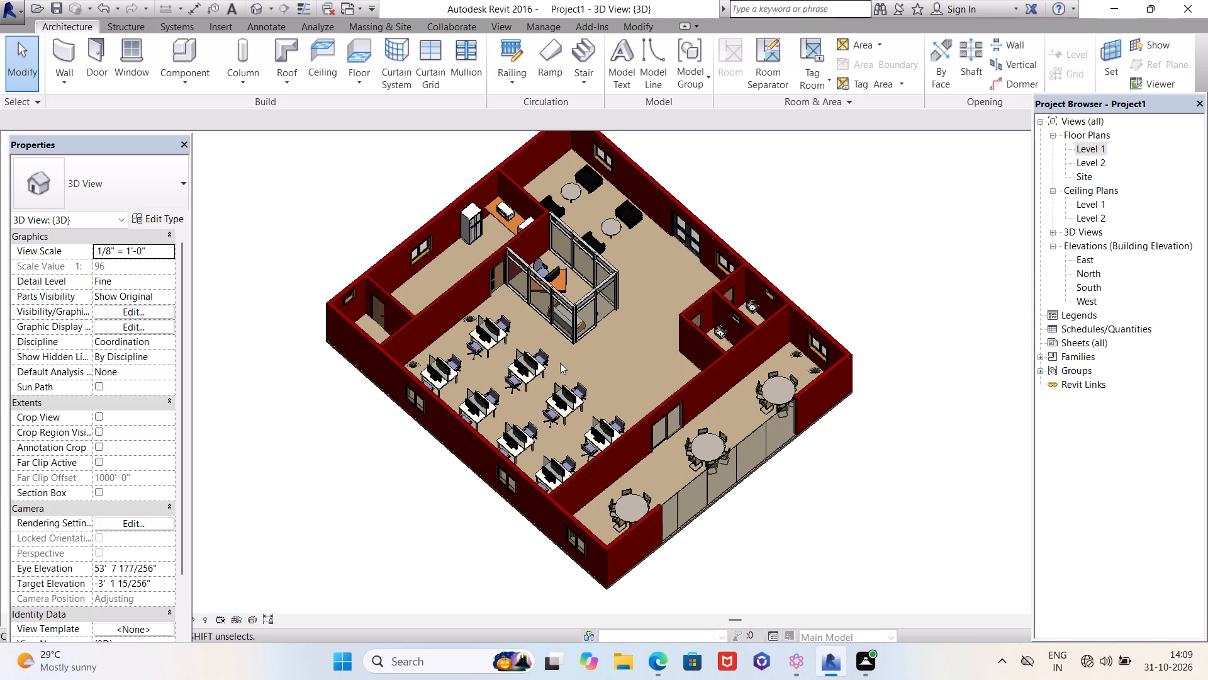
scroll(560, 363, down, 2)
scroll(562, 348, up, 1)
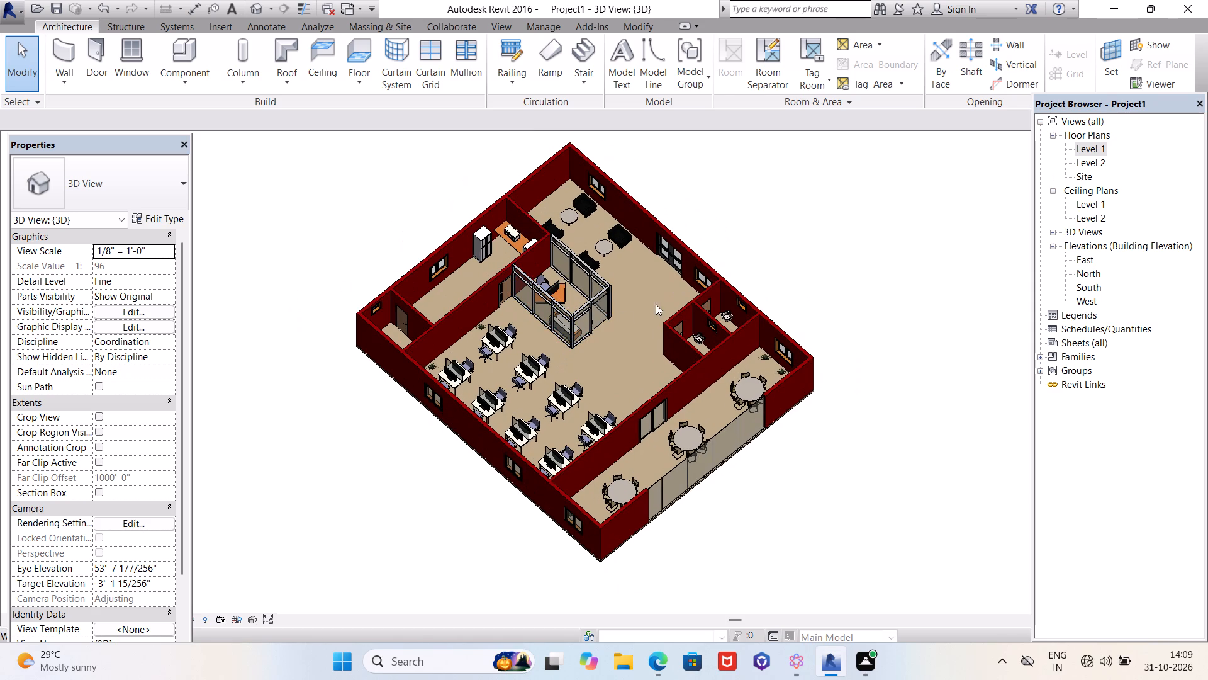
middle_drag(819, 261, 828, 281)
scroll(828, 281, up, 1)
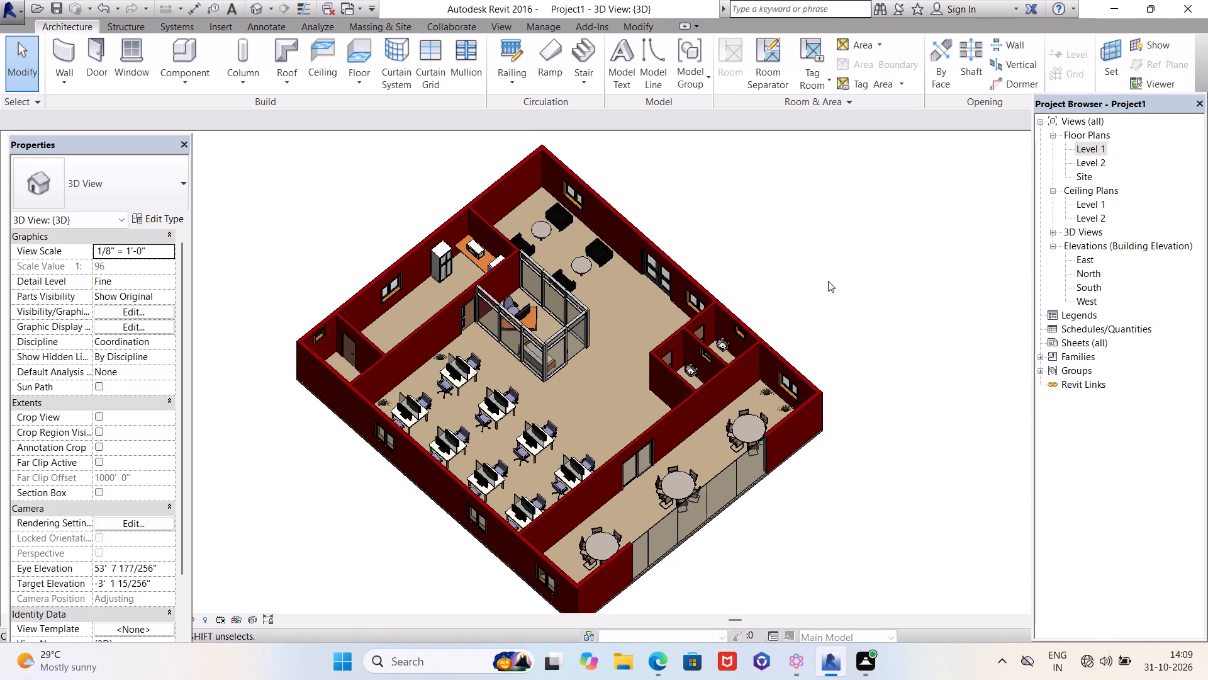
middle_drag(812, 290, 819, 283)
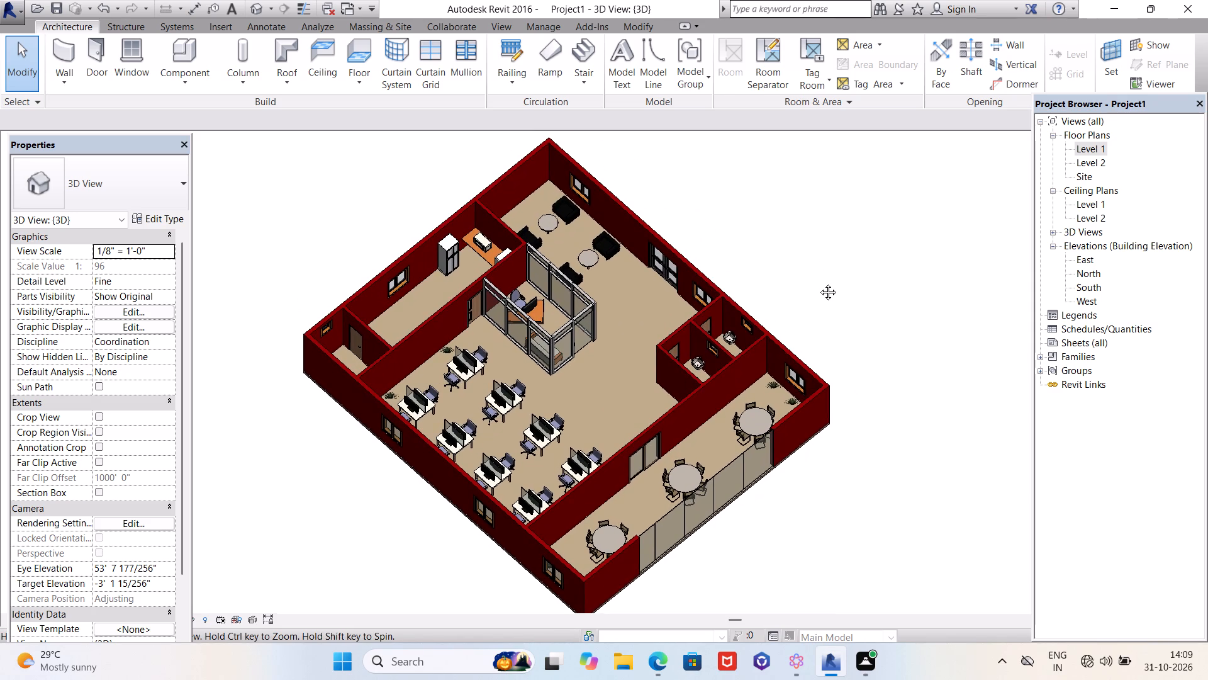
middle_drag(819, 283, 820, 281)
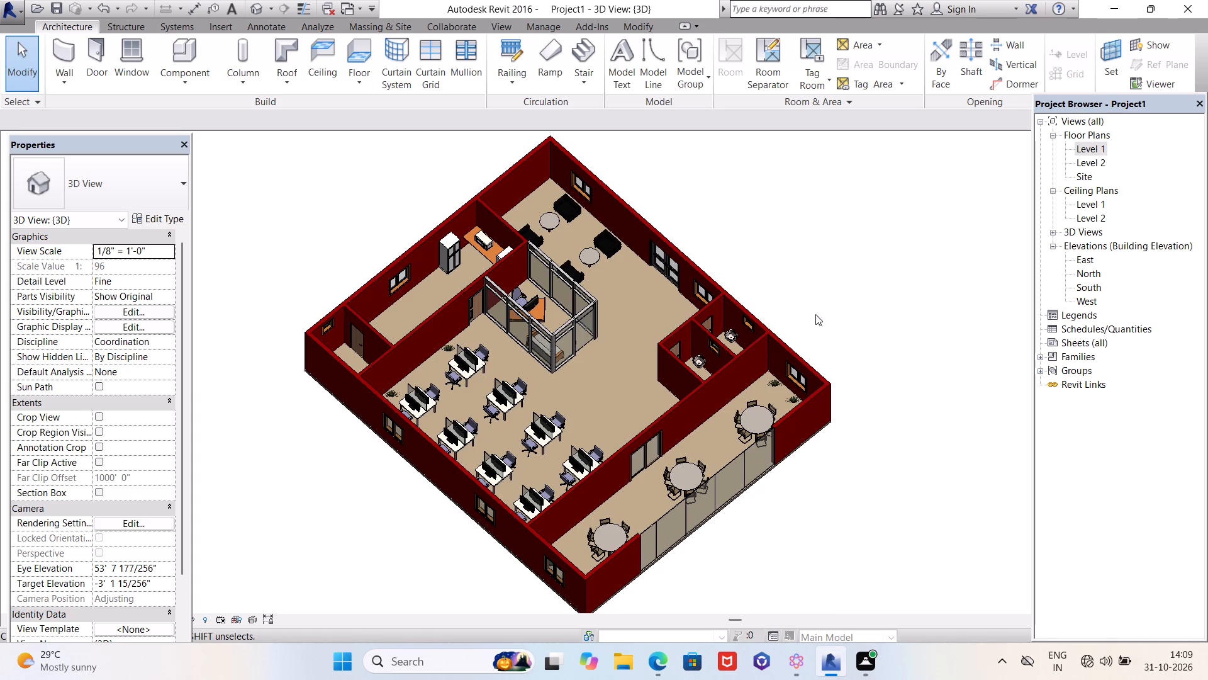
Start saving the project and choose the Revit data folder on the Windows-SSD (C:) drive as its location.
click(13, 5)
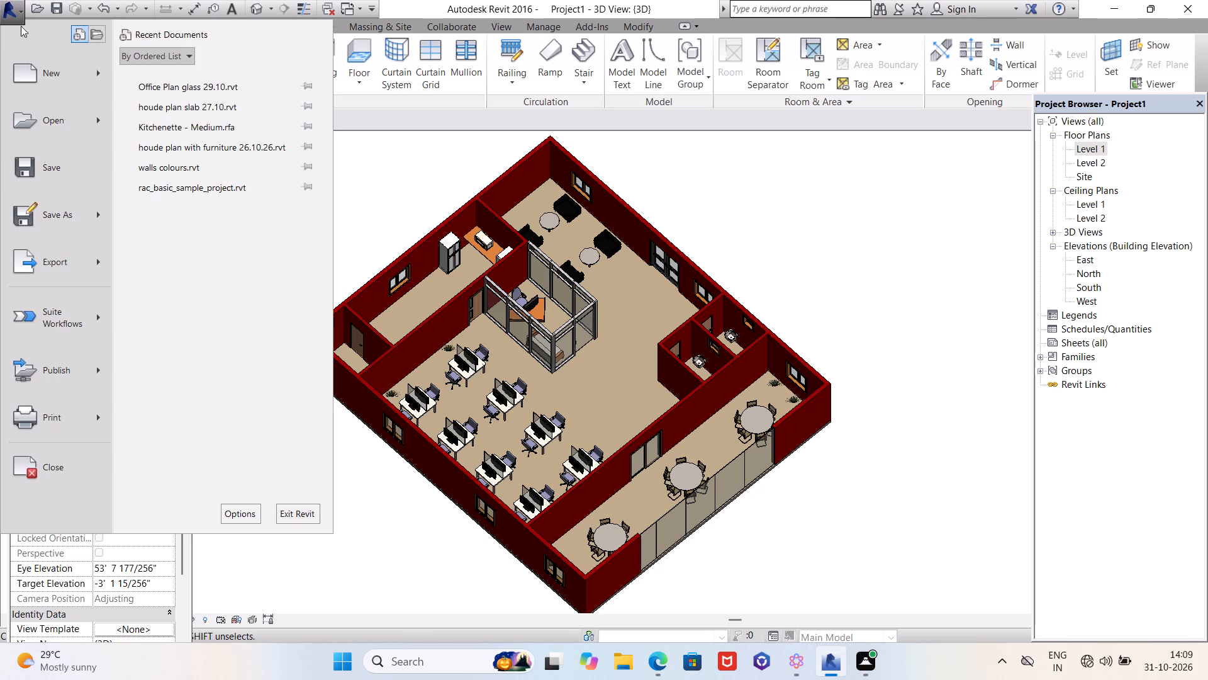
click(52, 157)
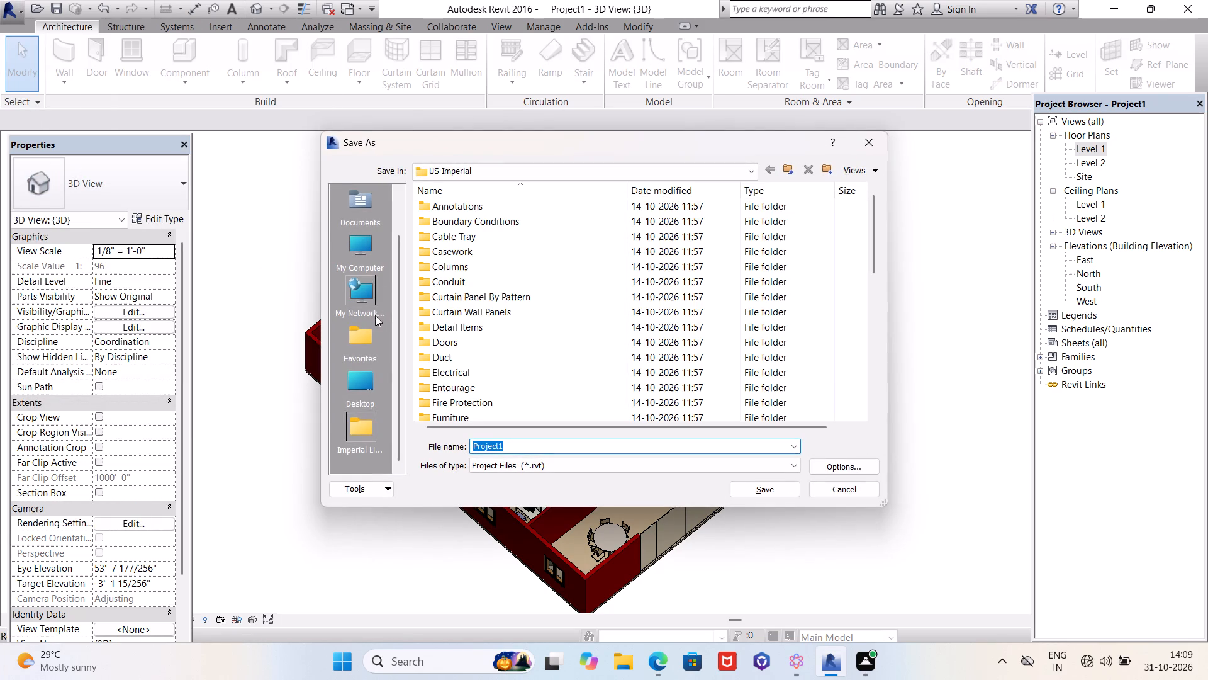
scroll(431, 302, down, 3)
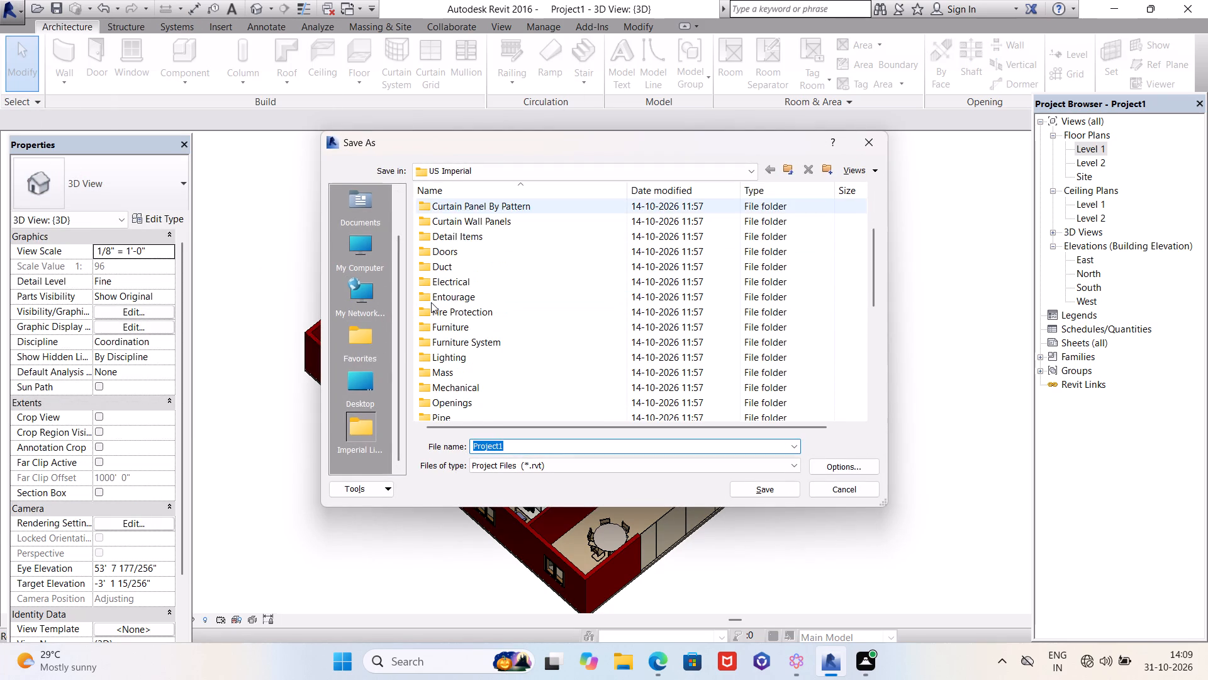
scroll(431, 302, down, 5)
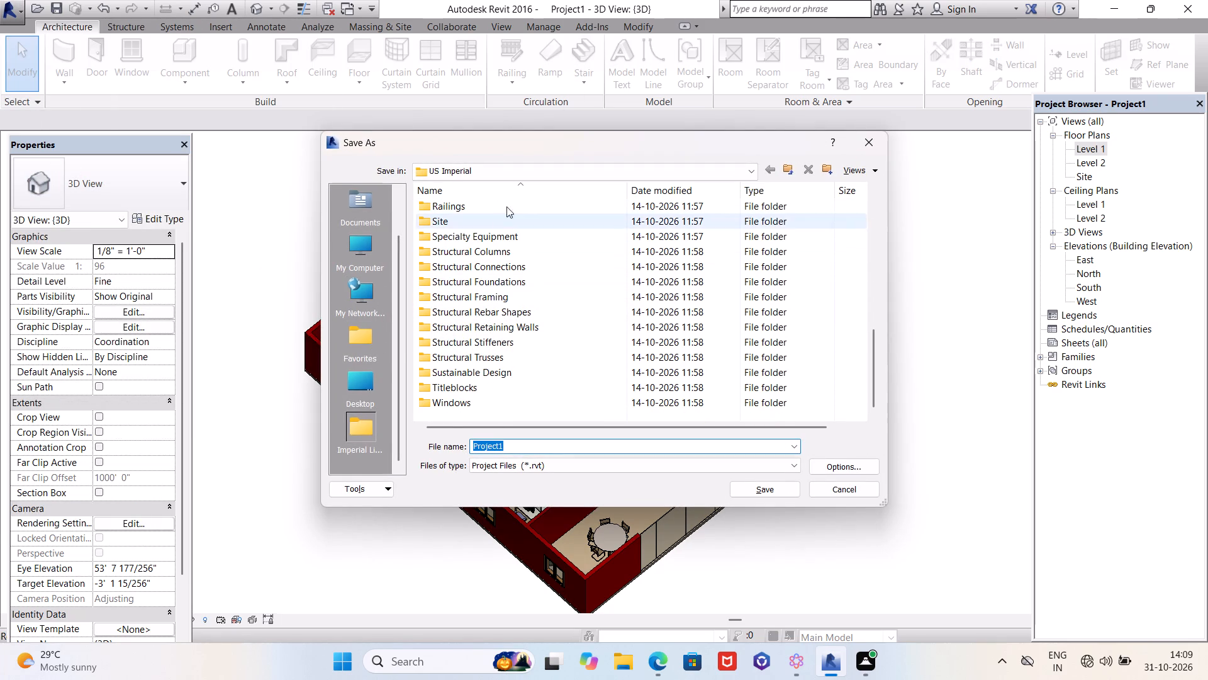
click(551, 164)
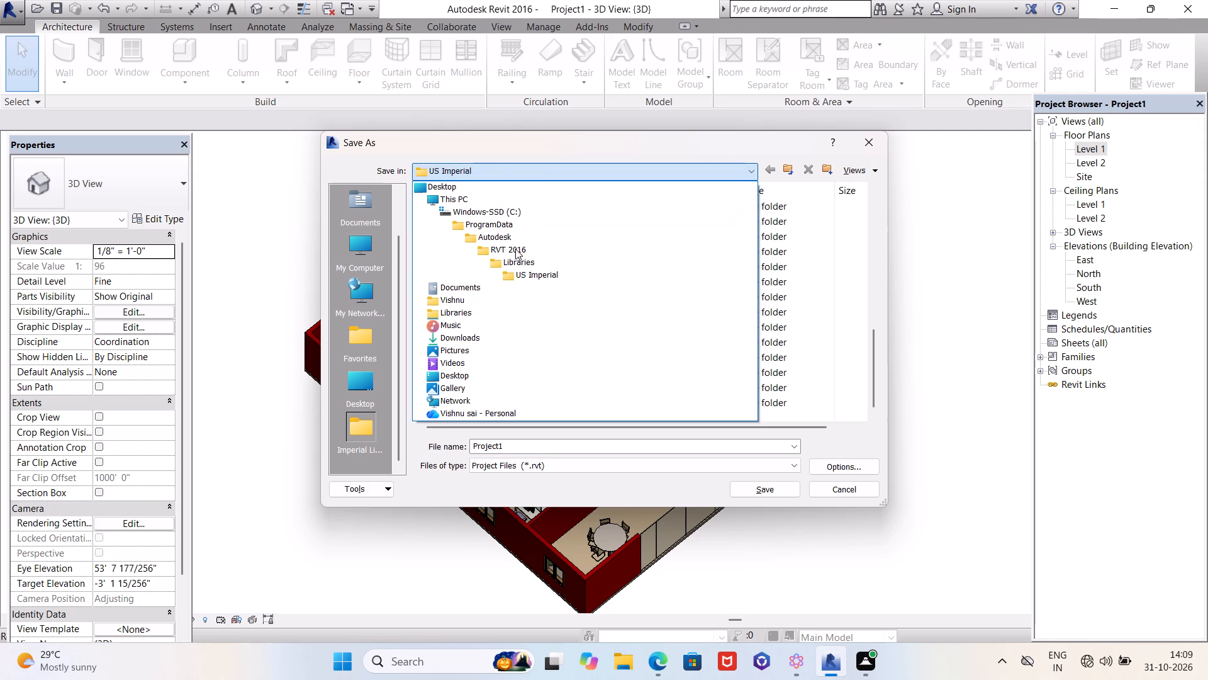
double_click(510, 216)
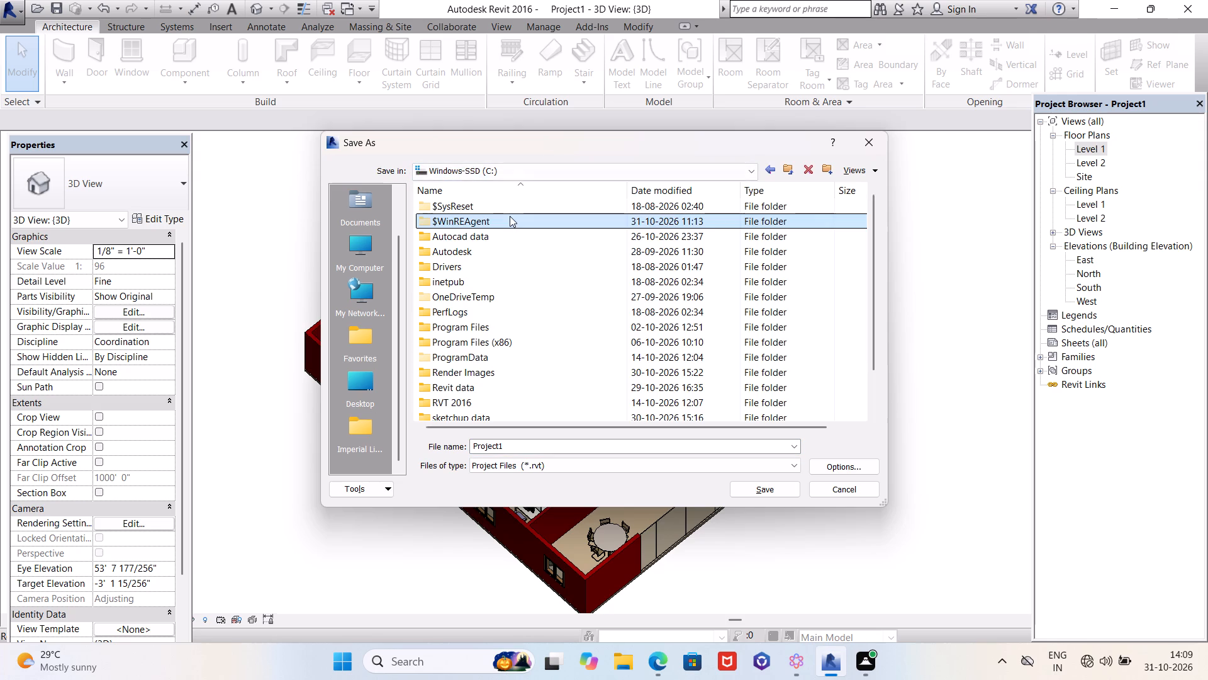
scroll(522, 275, down, 2)
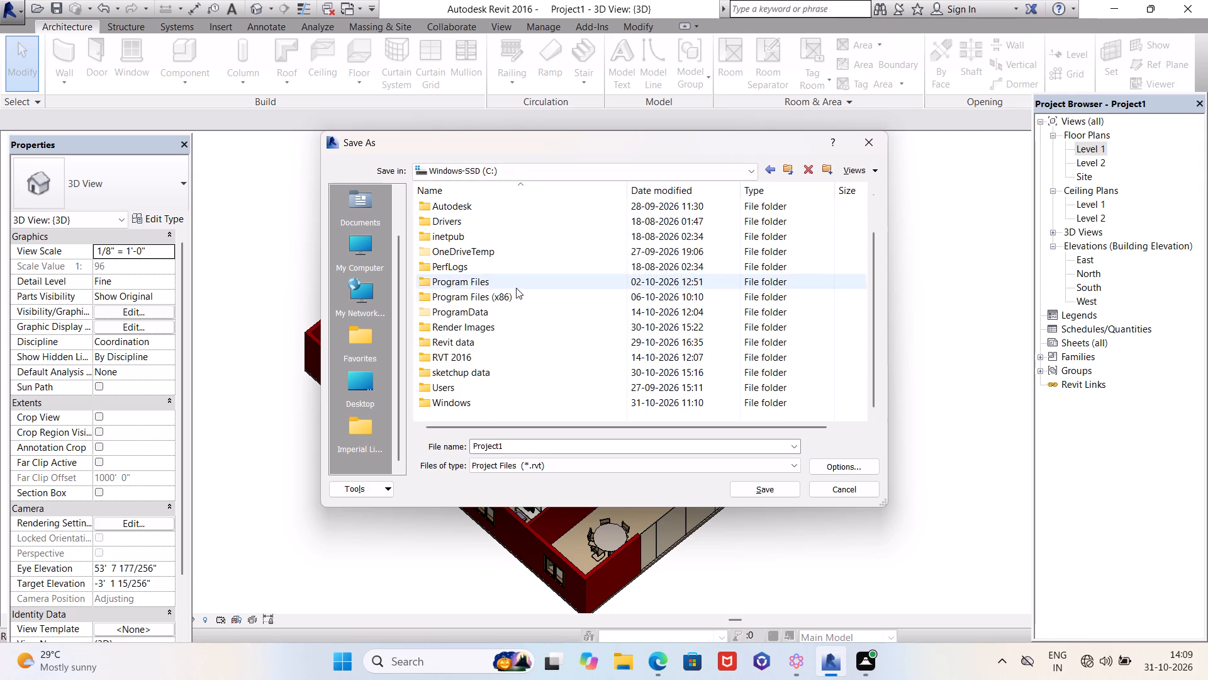
double_click(488, 343)
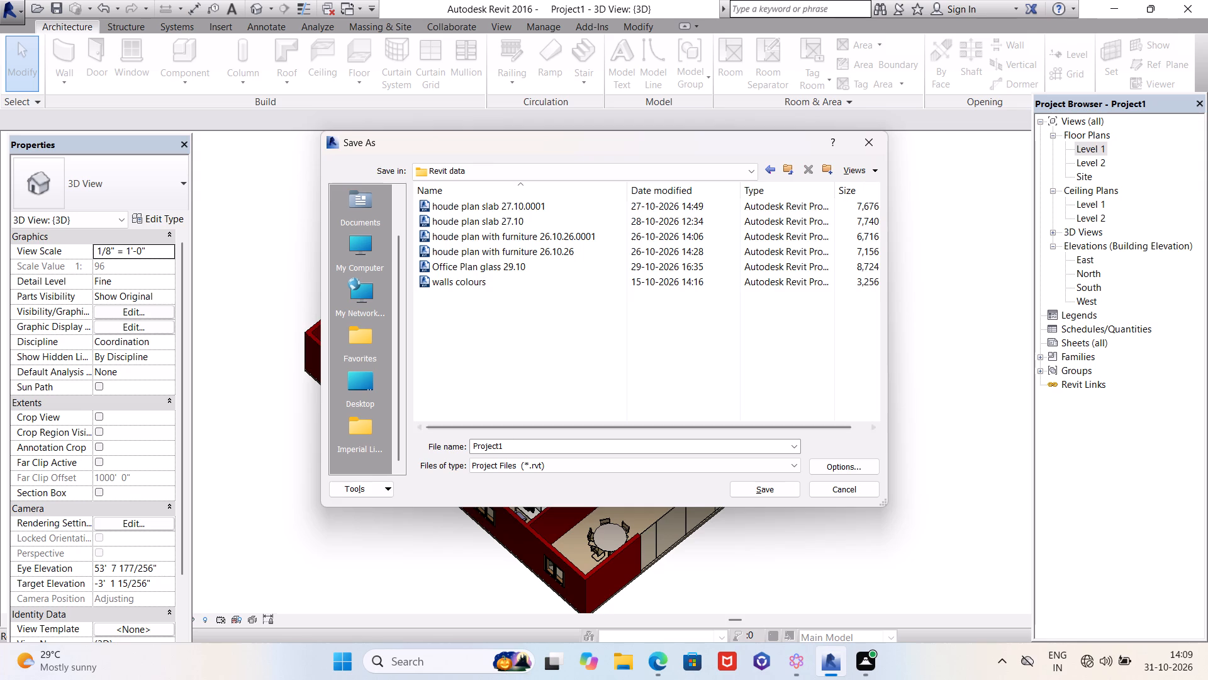
Name the project file "Office plan 31.10" and save it in the Revit data folder.
click(510, 448)
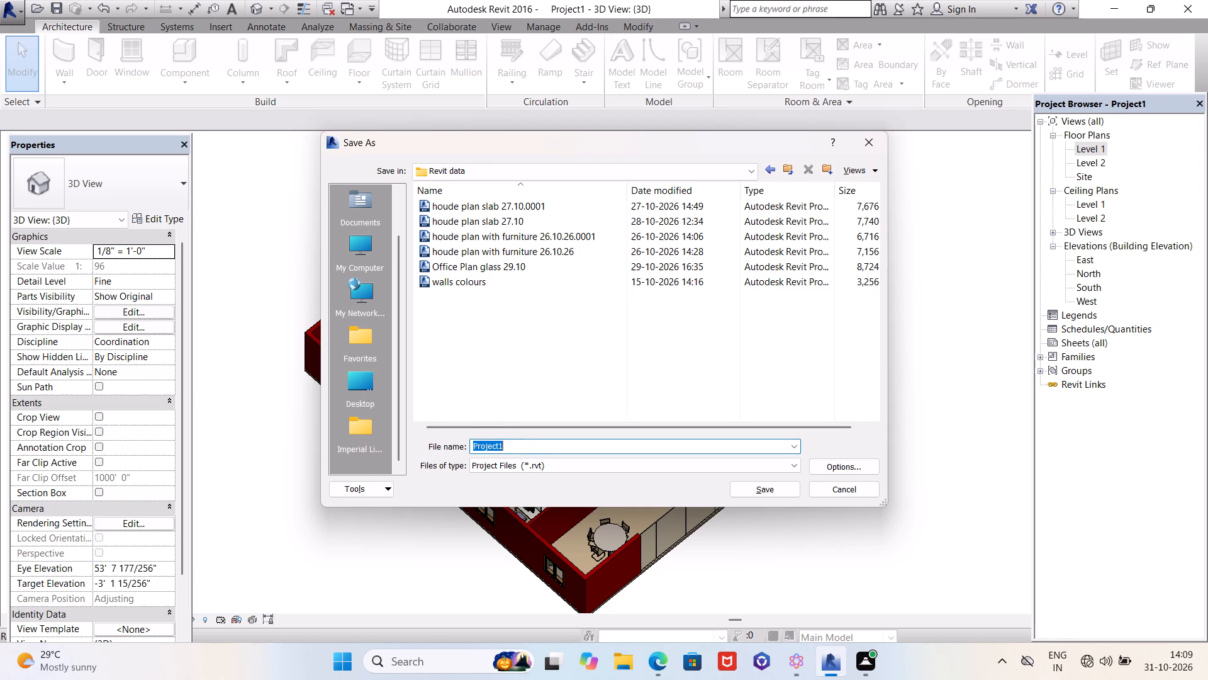
key(BackSpace)
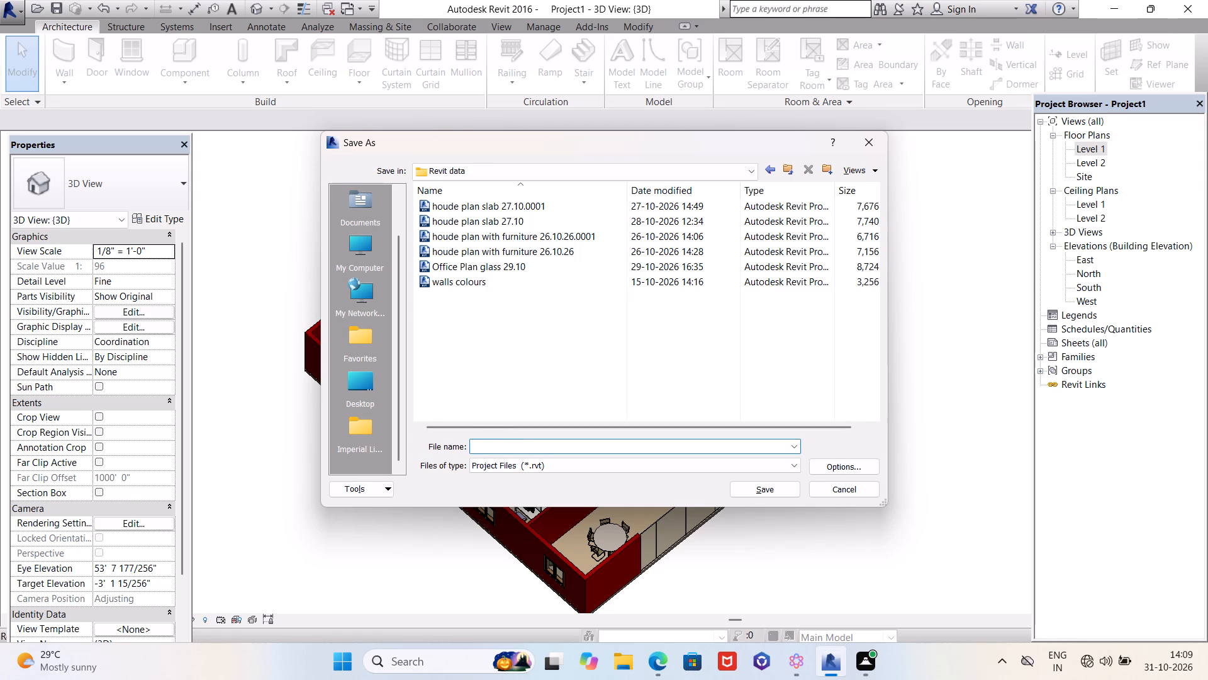
key(o)
text(ffice)
key(space)
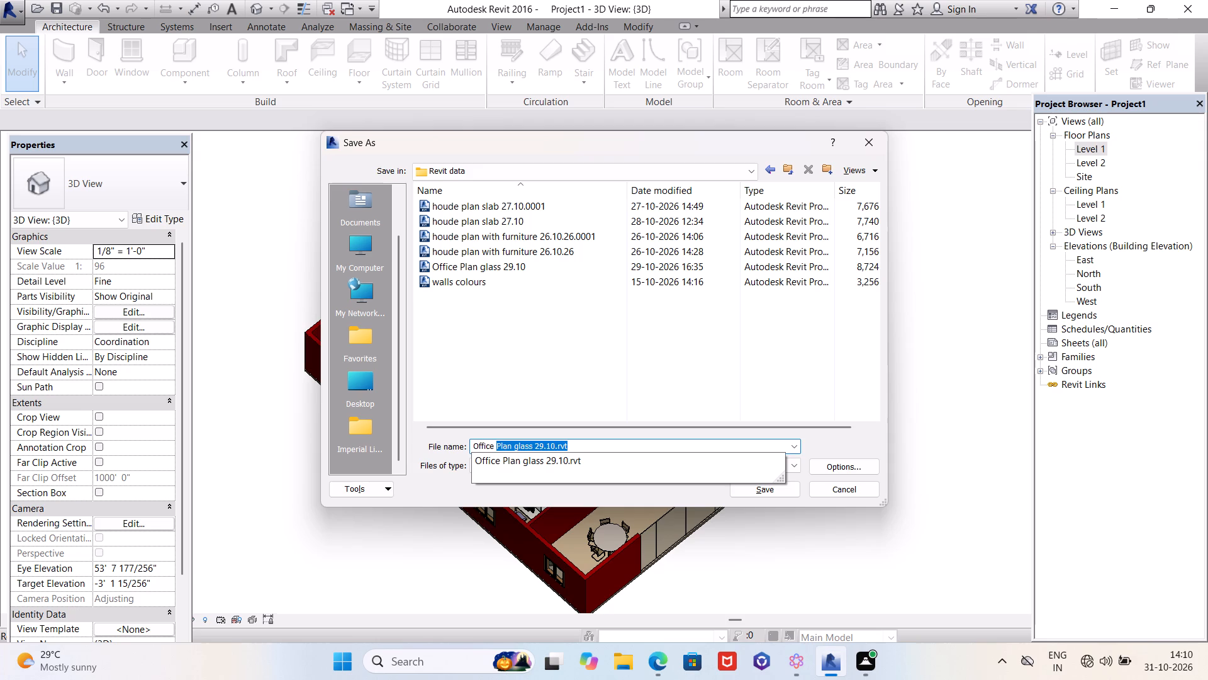
text(plan)
key(space)
text(31.10)
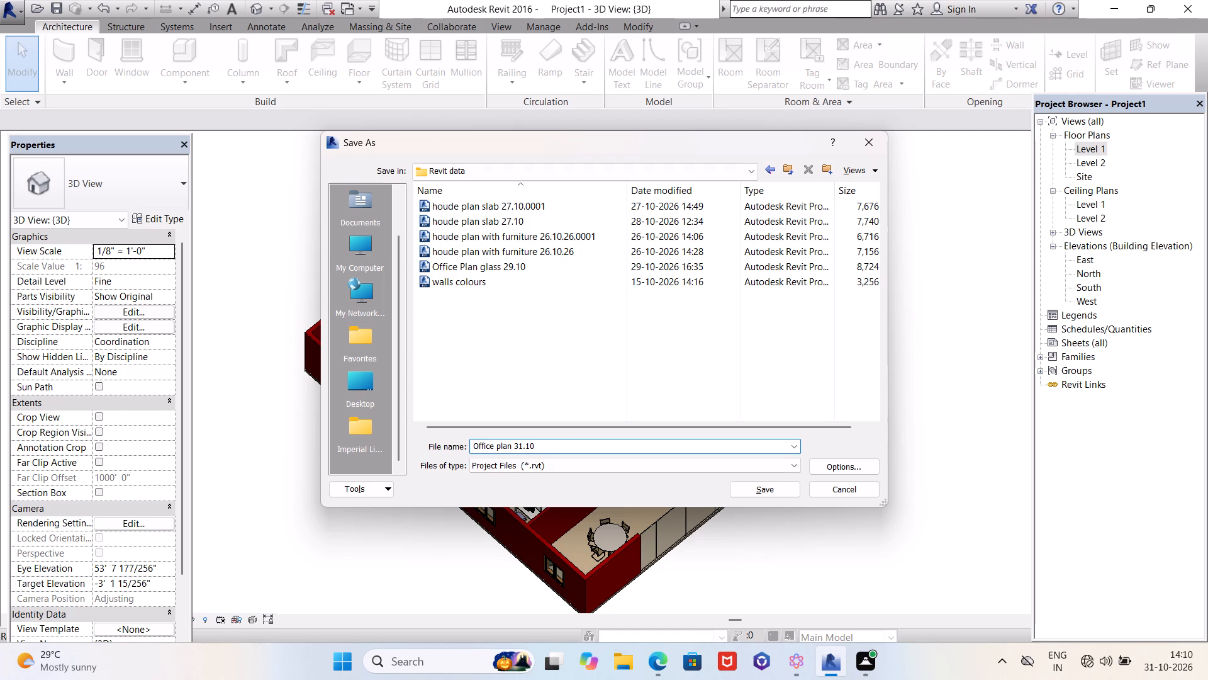
click(765, 485)
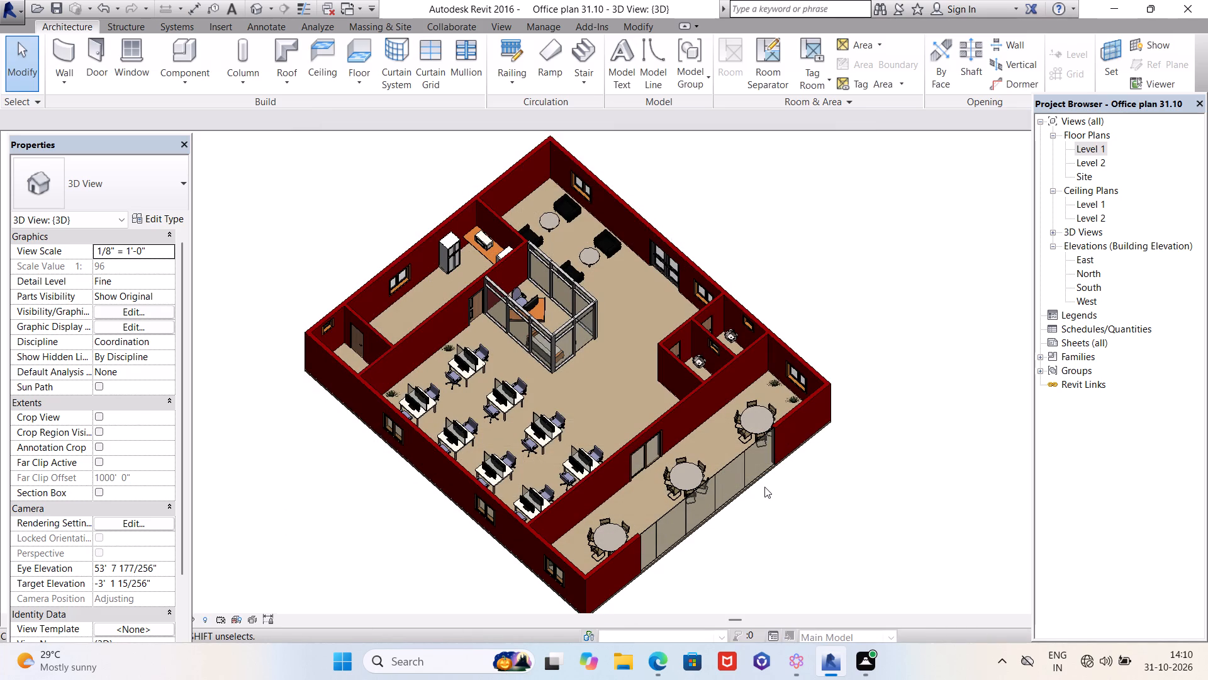
Print the 3D view with Microsoft Print to PDF, saving the output on the Desktop as "office 31".
key(ctrl+p)
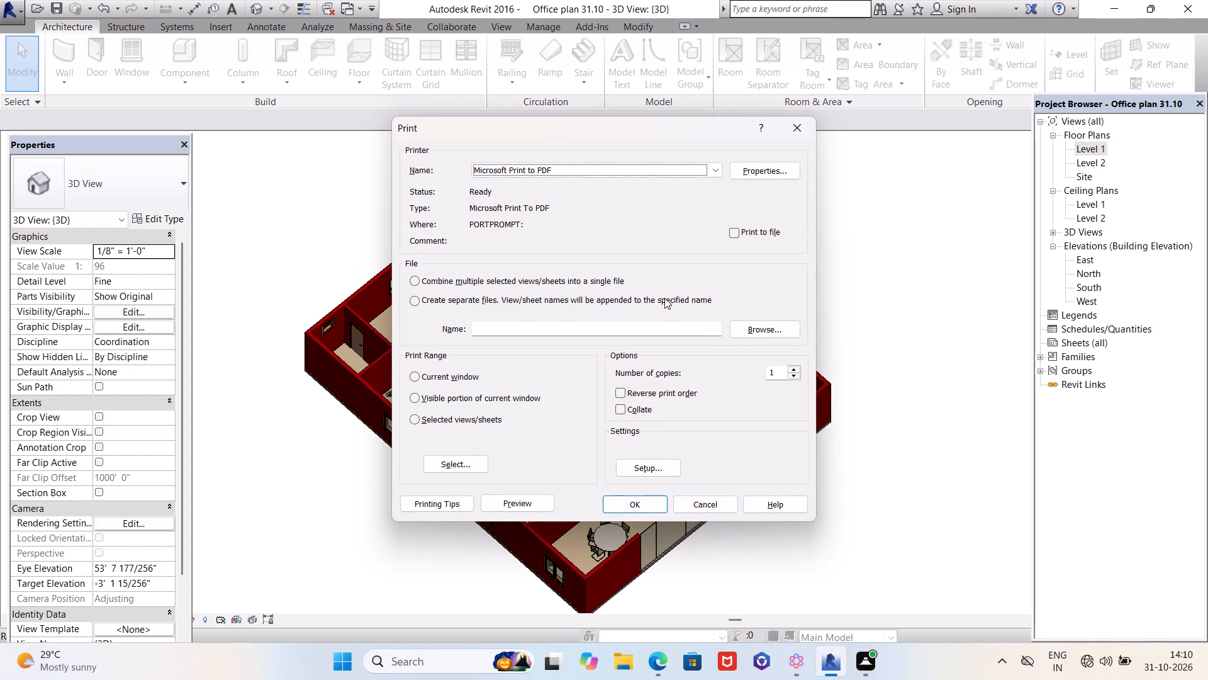
click(632, 507)
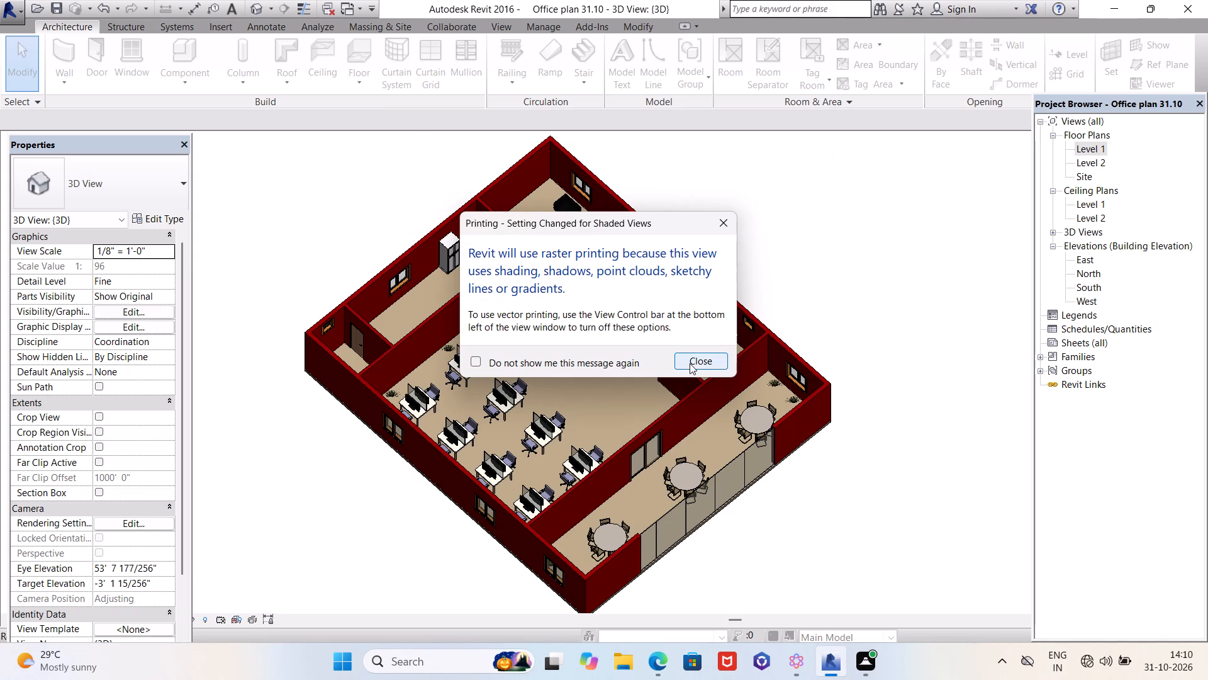
click(727, 224)
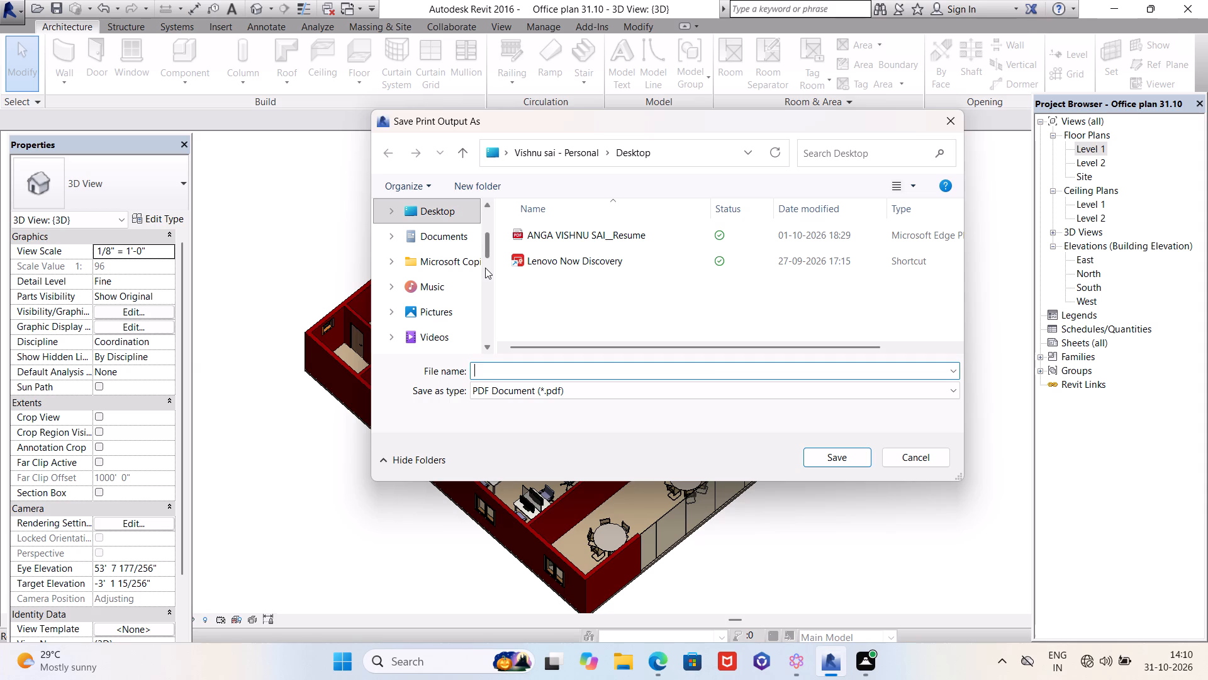
text(office)
key(space)
text(31)
click(823, 453)
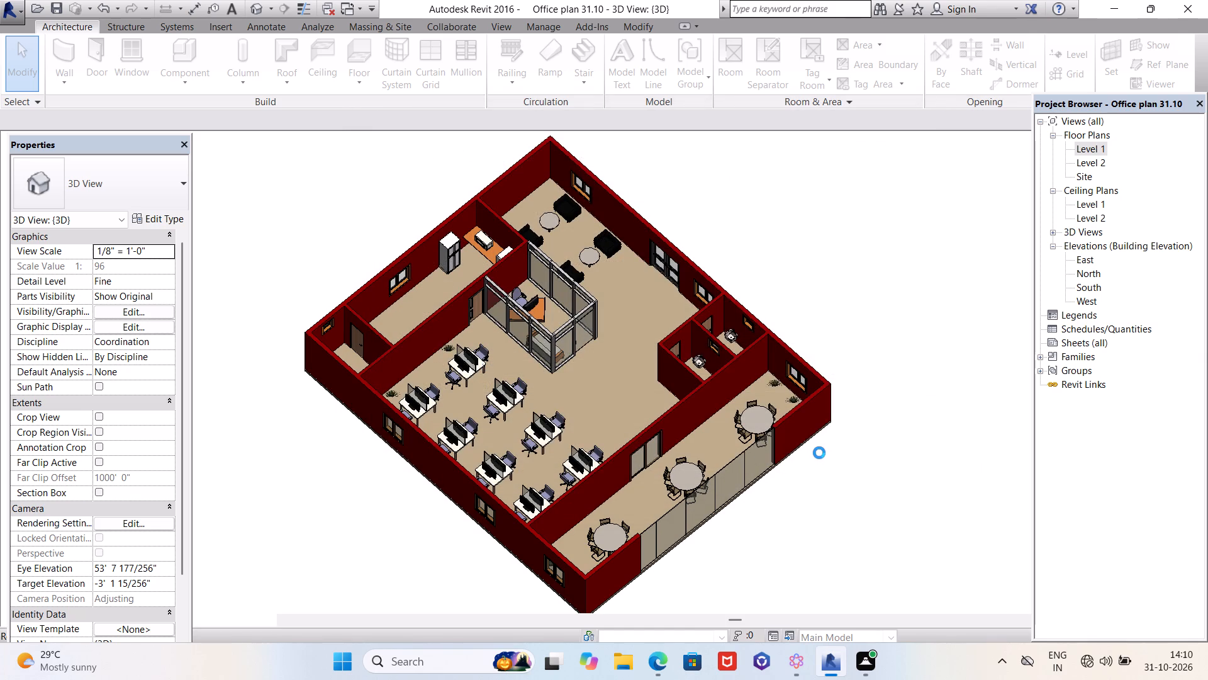